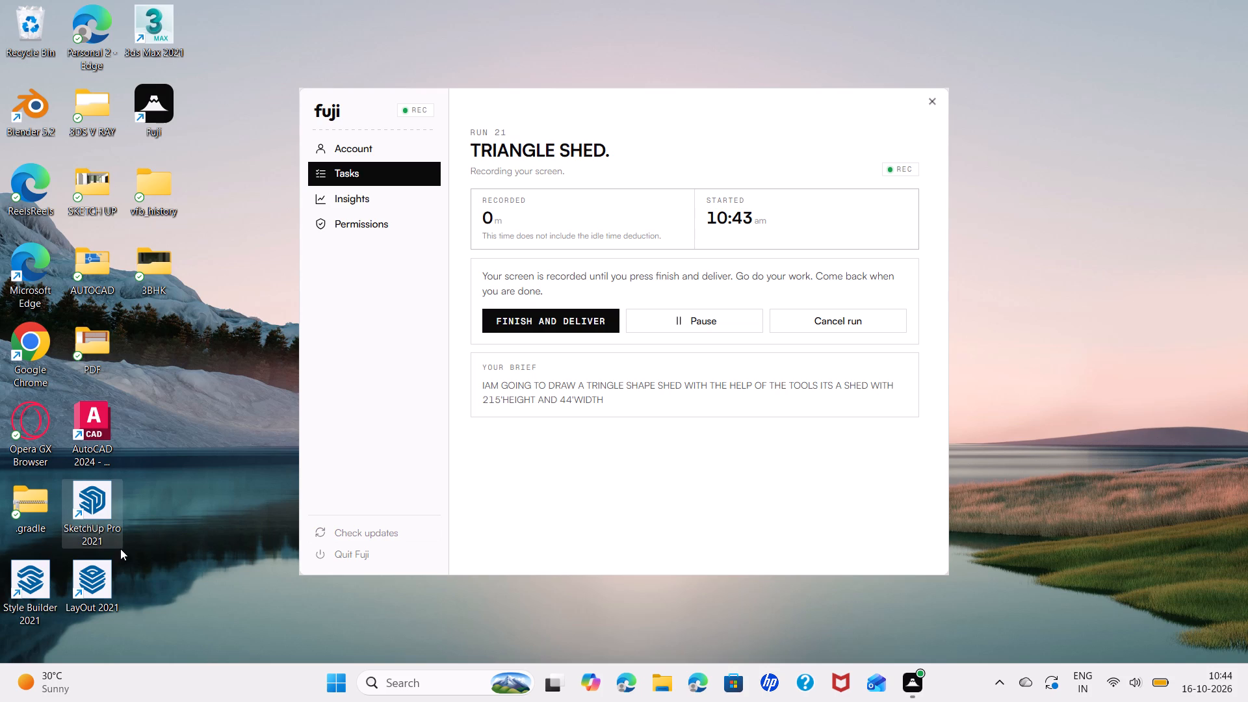
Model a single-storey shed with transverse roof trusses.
Launch SketchUp Pro 2021 from the desktop.
{"action": "double_click", "coordinate": [102, 498]}
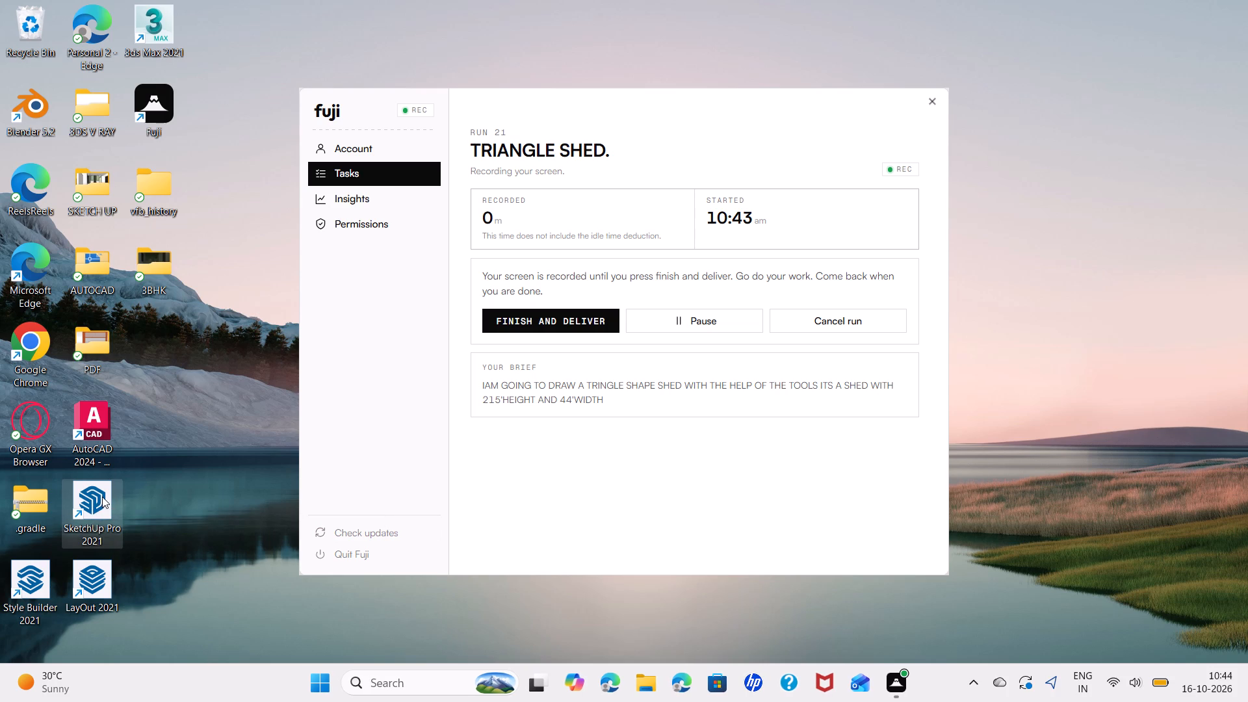
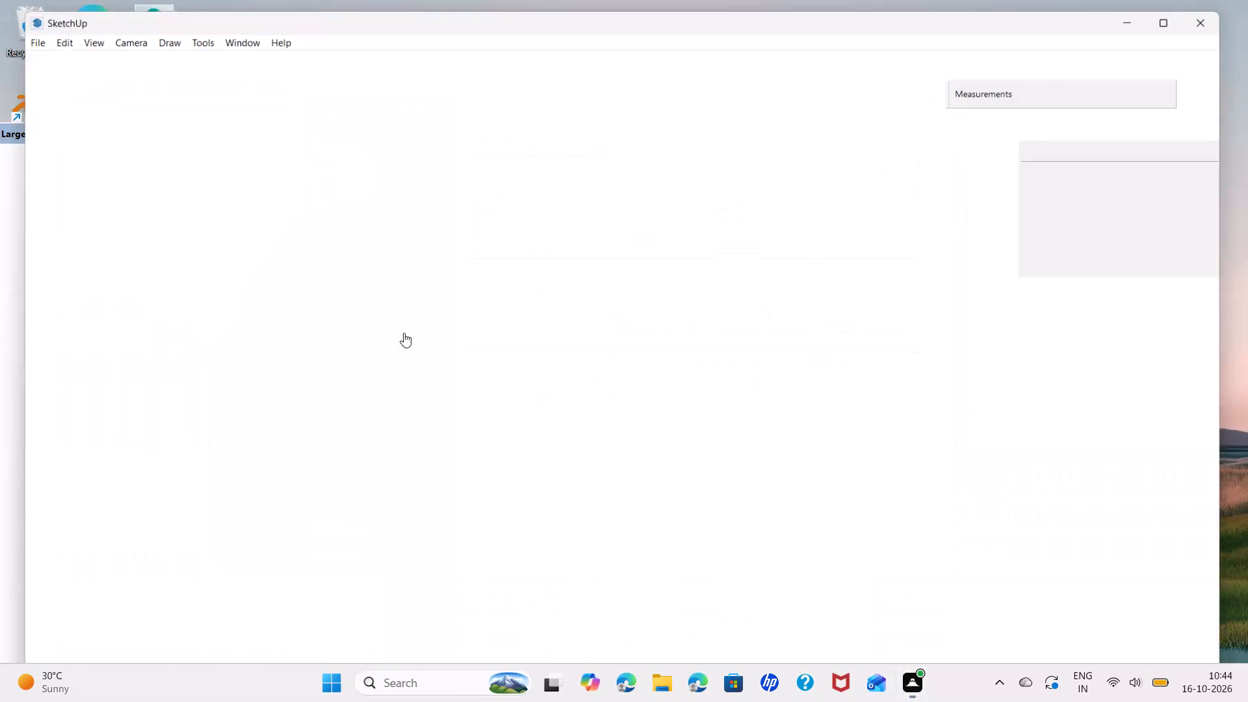
Dismiss the extension update notice without updating the extensions.
{"action": "scroll", "coordinate": [376, 415], "scroll_direction": "down", "scroll_amount": 2}
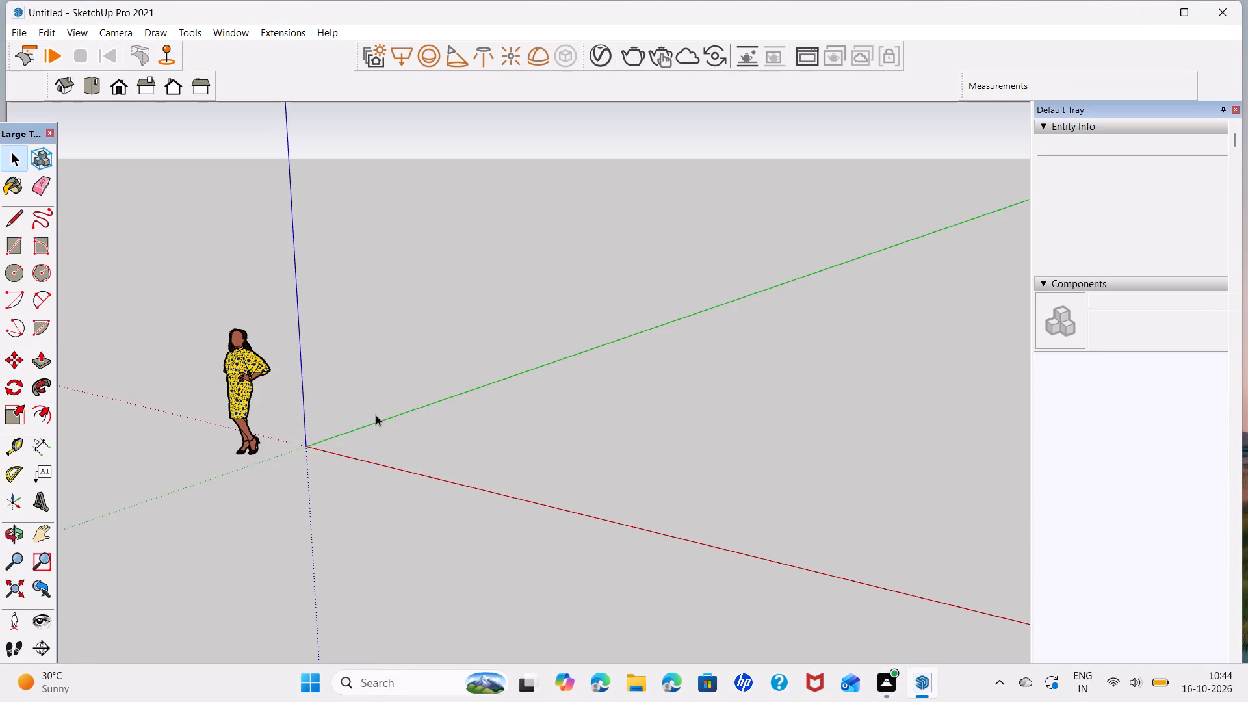
{"action": "scroll", "coordinate": [375, 480], "scroll_direction": "down", "scroll_amount": 2}
{"action": "middle_click_drag", "start_coordinate": [375, 480], "coordinate": [482, 463]}
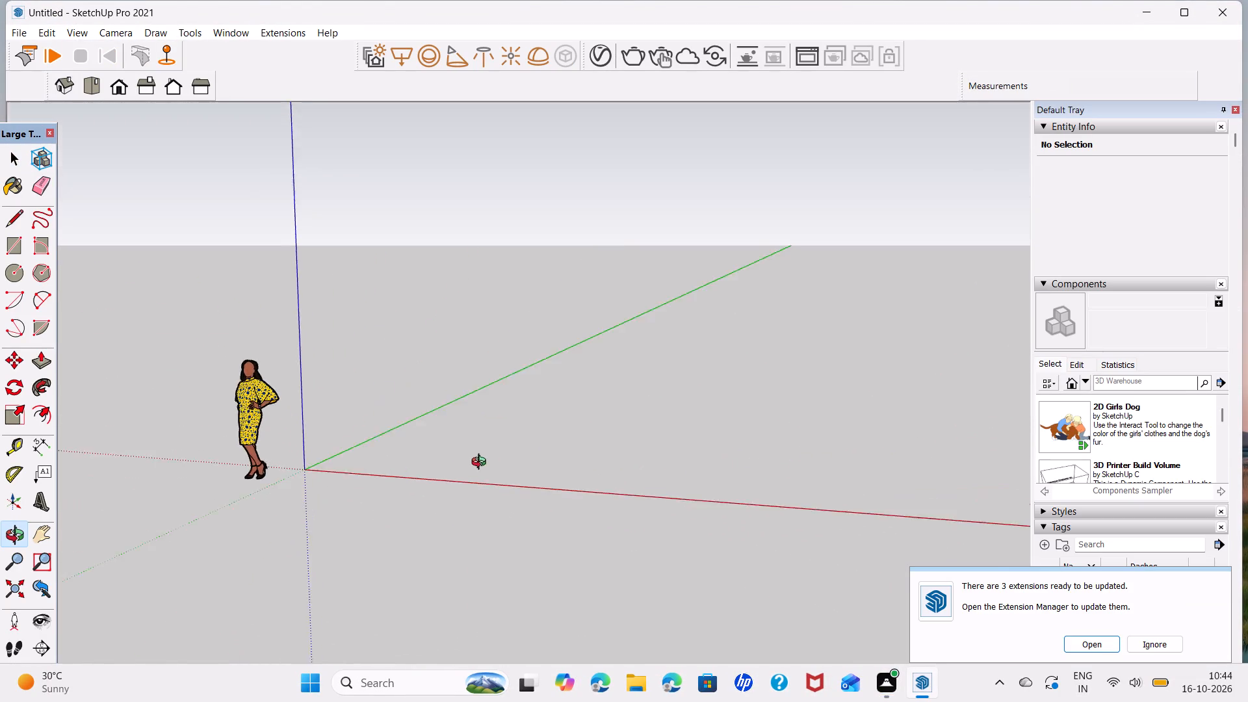
{"action": "middle_click_drag", "start_coordinate": [482, 463], "coordinate": [641, 496]}
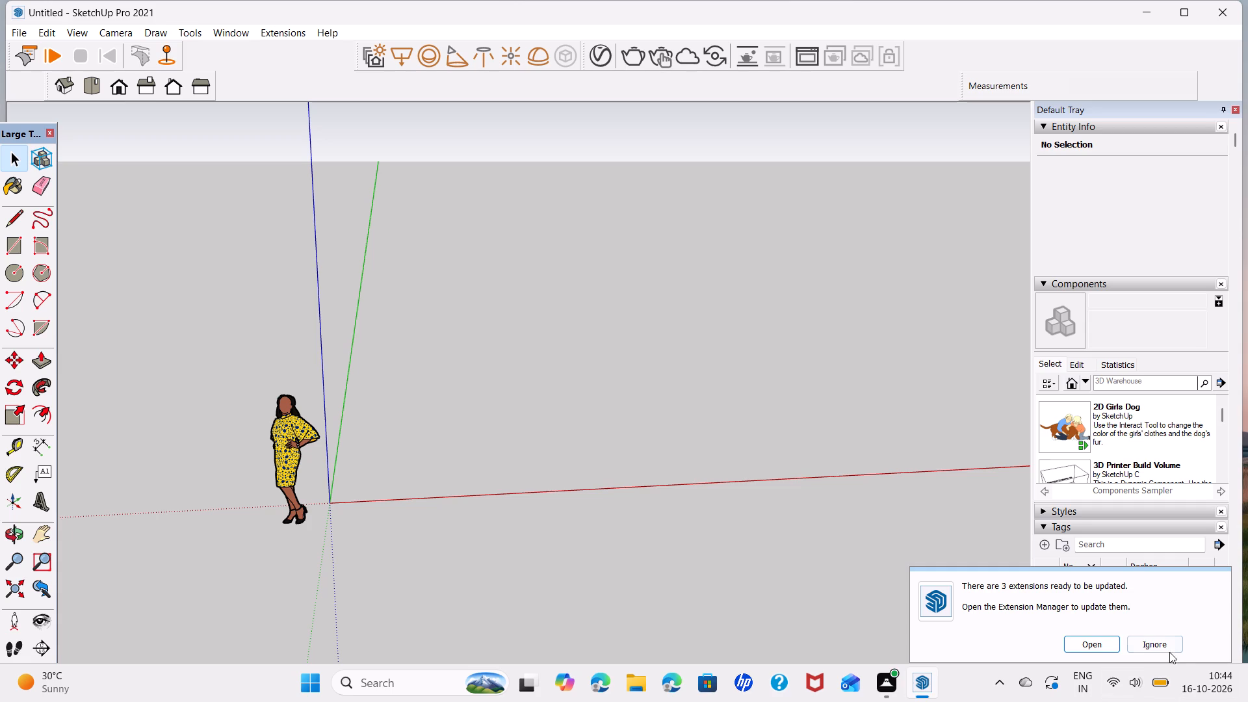
{"action": "left_click", "coordinate": [1162, 647]}
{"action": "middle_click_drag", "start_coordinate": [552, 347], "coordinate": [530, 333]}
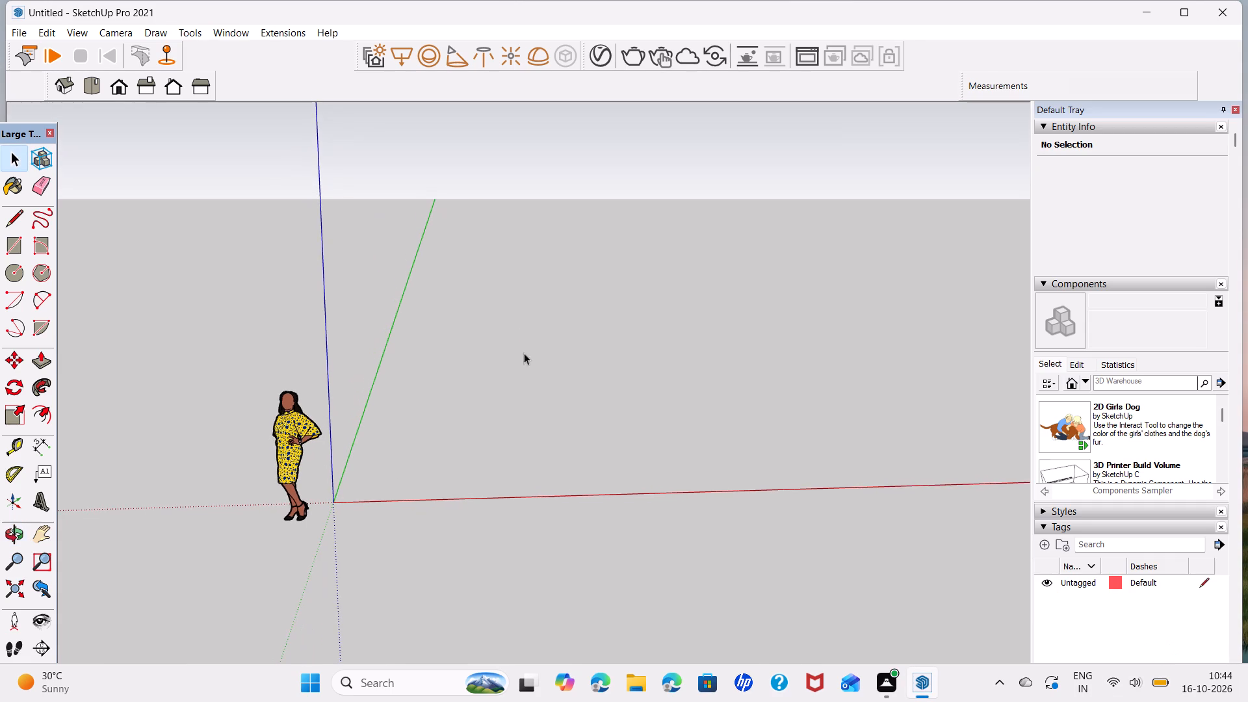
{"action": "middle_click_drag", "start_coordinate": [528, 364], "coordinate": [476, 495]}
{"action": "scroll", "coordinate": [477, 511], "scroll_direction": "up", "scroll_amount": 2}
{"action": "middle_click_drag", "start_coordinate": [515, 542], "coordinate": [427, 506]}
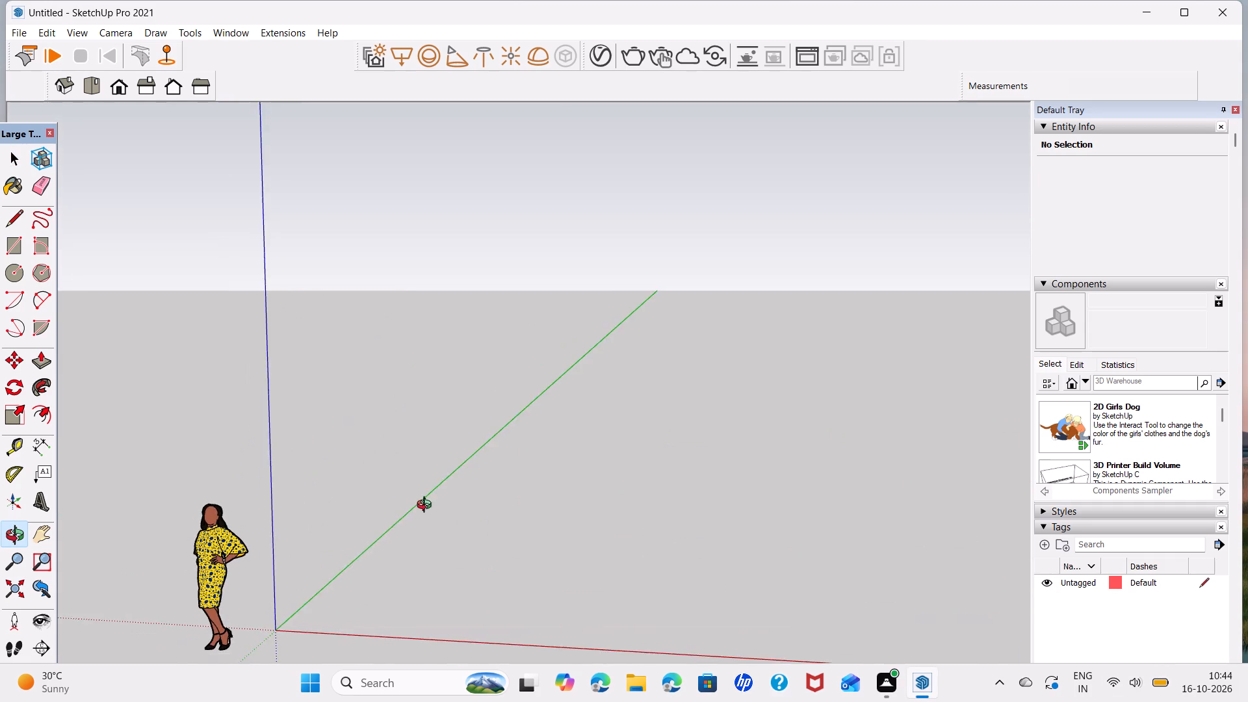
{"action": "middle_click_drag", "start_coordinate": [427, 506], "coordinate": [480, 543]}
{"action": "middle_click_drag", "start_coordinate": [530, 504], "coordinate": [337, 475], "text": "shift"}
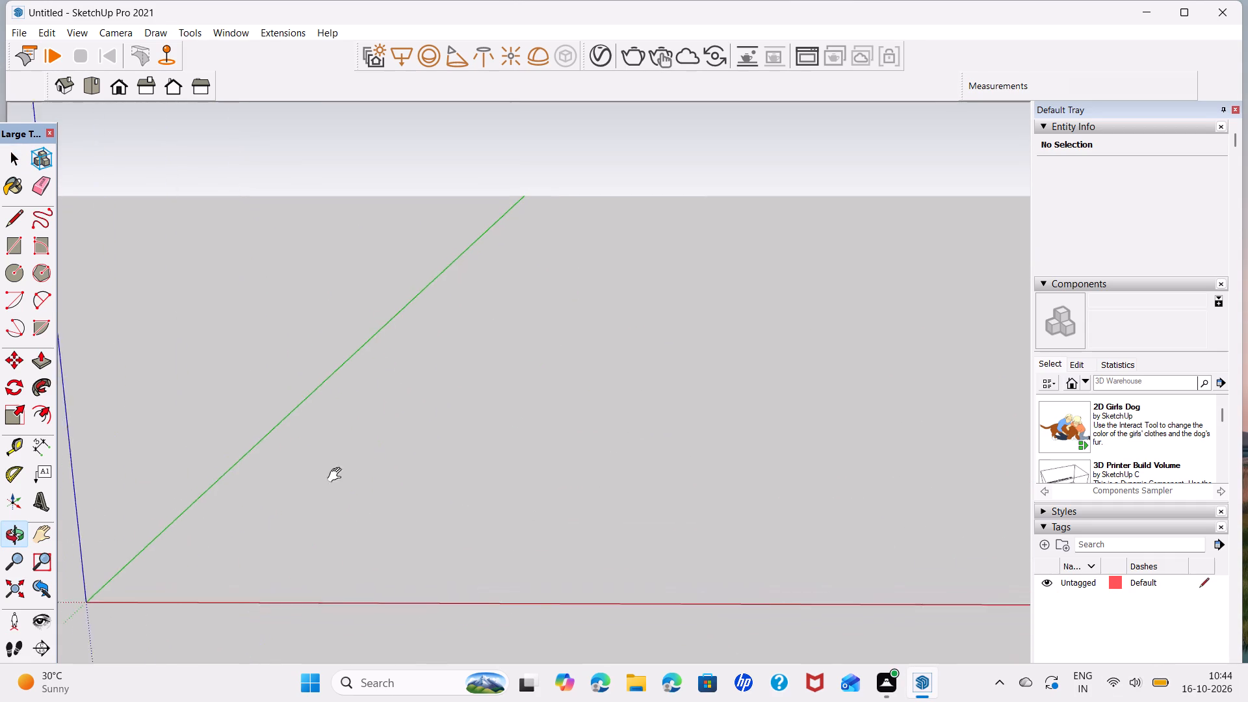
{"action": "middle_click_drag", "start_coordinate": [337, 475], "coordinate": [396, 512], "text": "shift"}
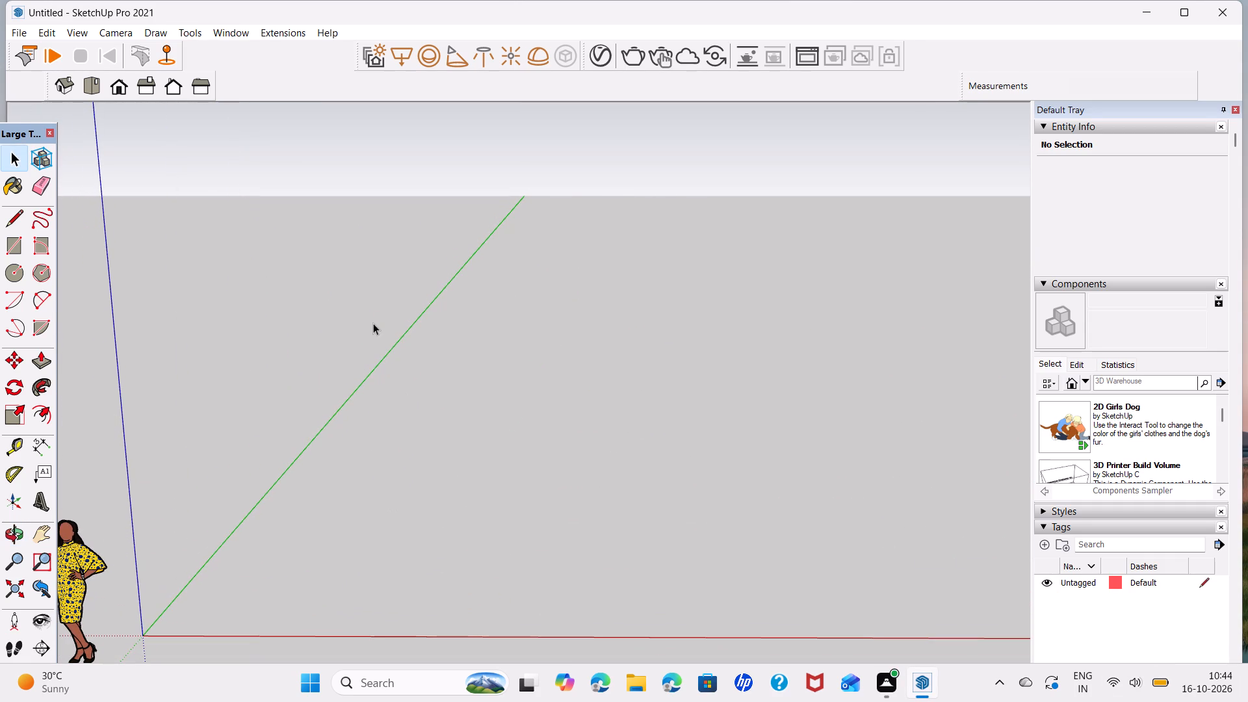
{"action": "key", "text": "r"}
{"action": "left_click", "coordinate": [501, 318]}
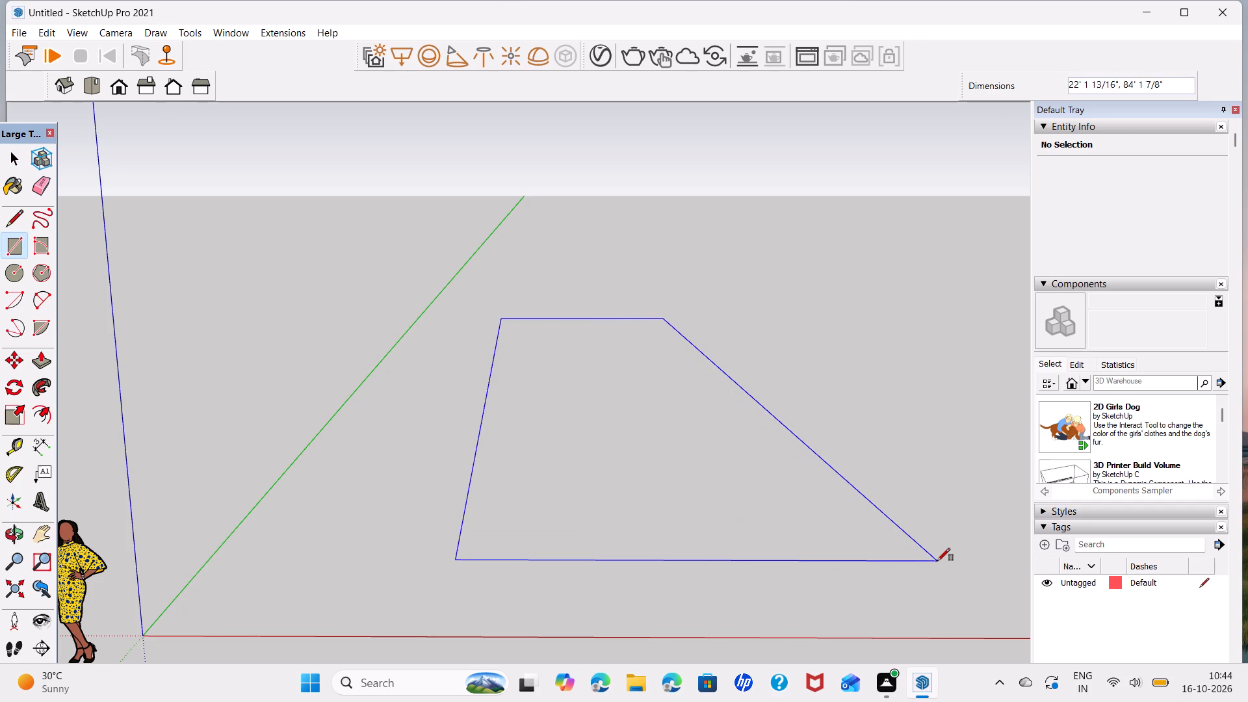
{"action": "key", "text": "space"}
Draw a 44' by 215' rectangle flat on the ground beside the origin.
{"action": "middle_click_drag", "start_coordinate": [674, 565], "coordinate": [739, 547]}
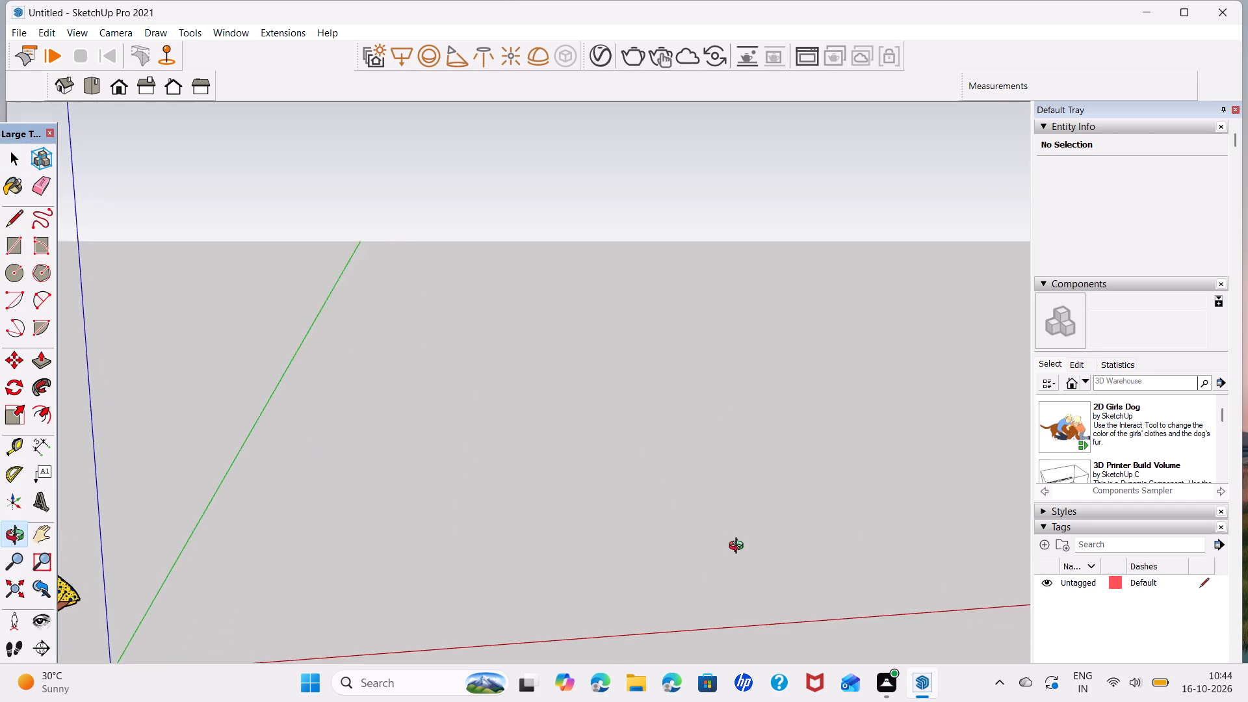
{"action": "middle_click_drag", "start_coordinate": [739, 547], "coordinate": [757, 542]}
{"action": "scroll", "coordinate": [552, 518], "scroll_direction": "down", "scroll_amount": 2}
{"action": "key", "text": "r"}
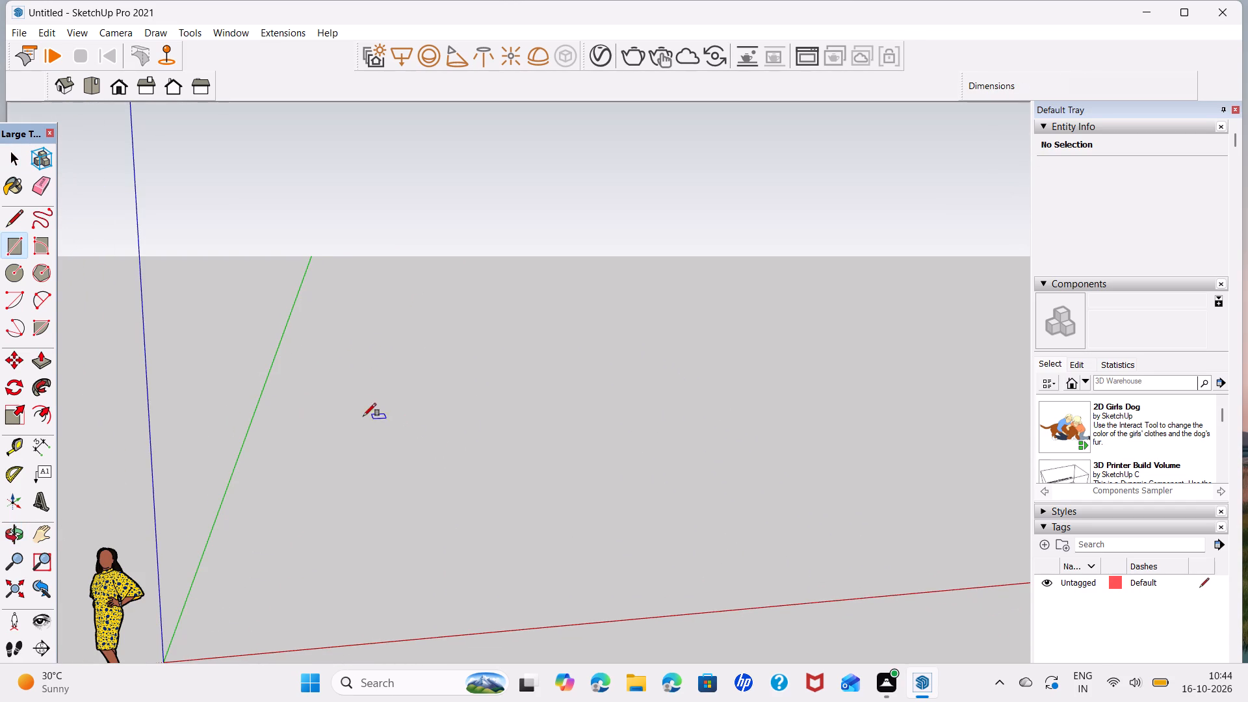
{"action": "left_click", "coordinate": [305, 372]}
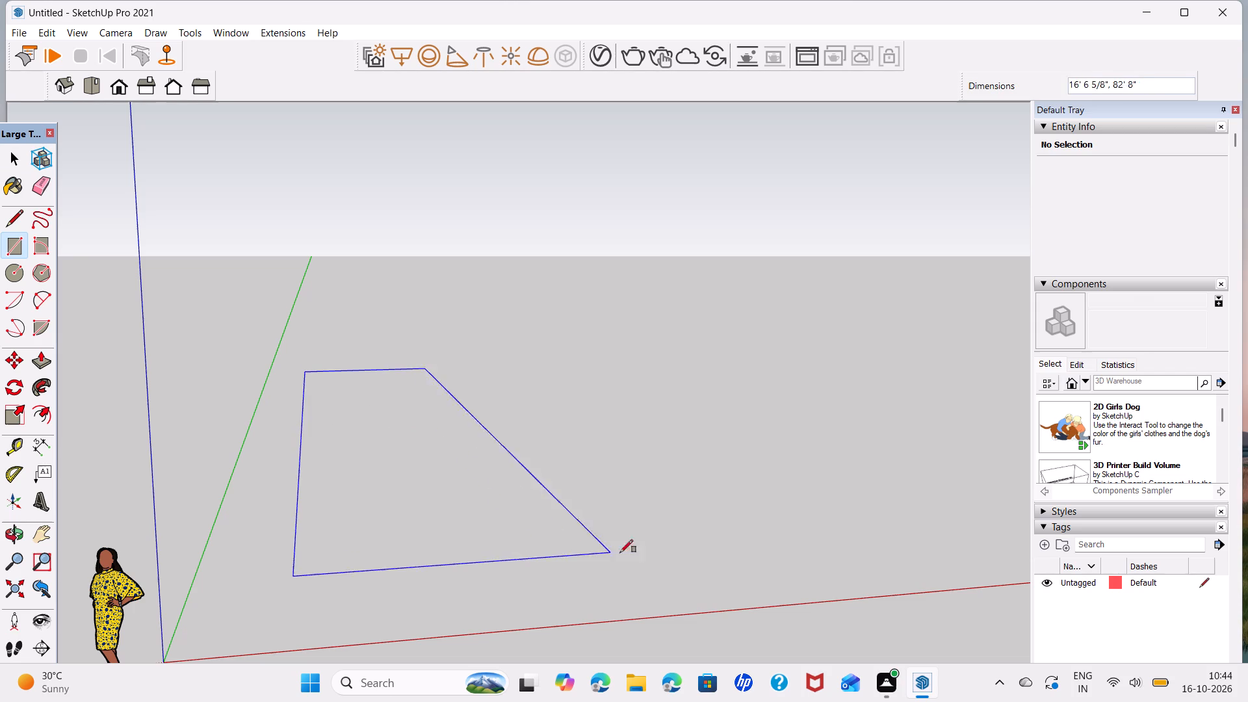
{"action": "type", "text": "44"}
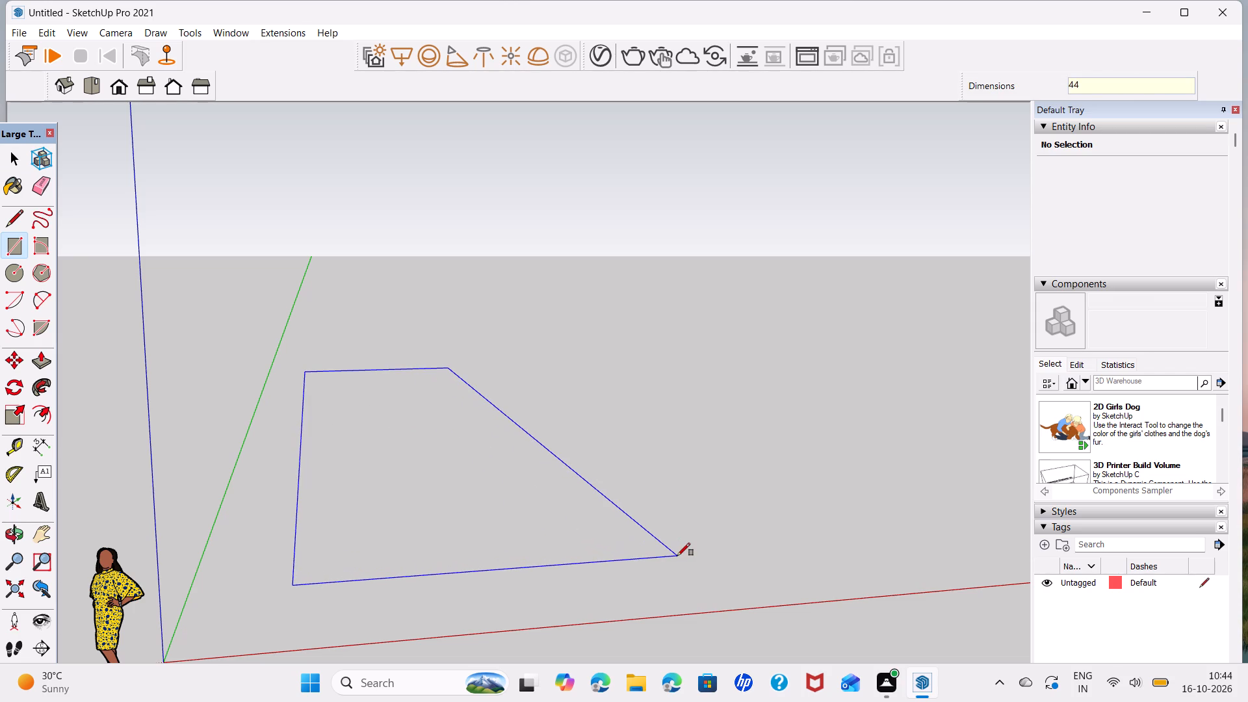
{"action": "type", "text": "',"}
{"action": "type", "text": "215'"}
{"action": "key", "text": "Return"}
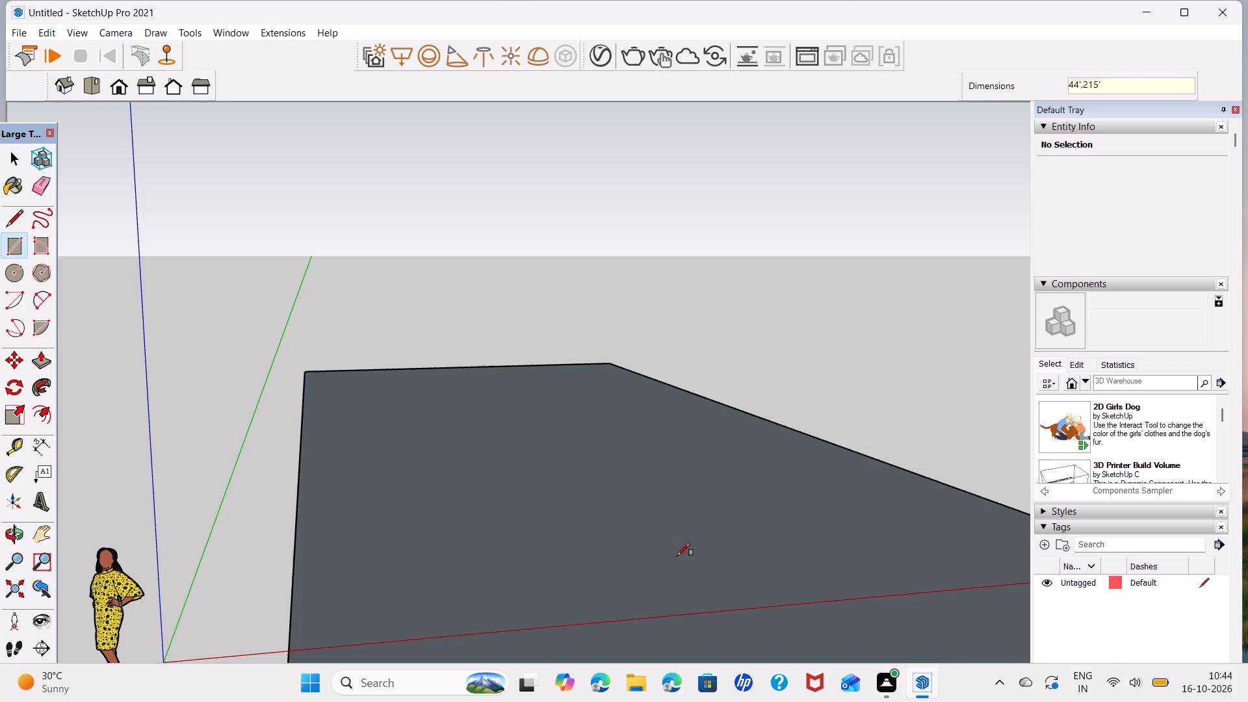
{"action": "key", "text": "space"}
Reverse the ground rectangle's face so its front side points up.
{"action": "scroll", "coordinate": [657, 541], "scroll_direction": "down", "scroll_amount": 5}
{"action": "middle_click_drag", "start_coordinate": [677, 584], "coordinate": [549, 534]}
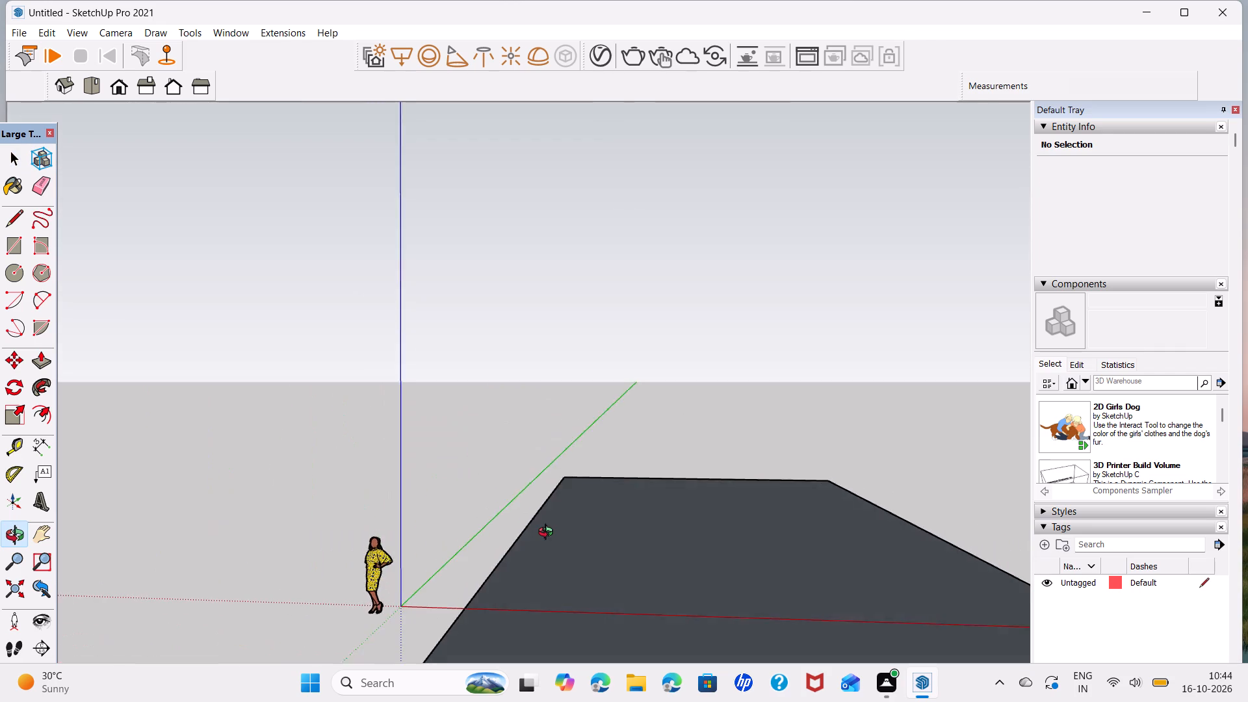
{"action": "middle_click_drag", "start_coordinate": [549, 534], "coordinate": [555, 538]}
{"action": "scroll", "coordinate": [677, 585], "scroll_direction": "down", "scroll_amount": 3}
{"action": "middle_click_drag", "start_coordinate": [686, 580], "coordinate": [656, 385]}
{"action": "scroll", "coordinate": [656, 394], "scroll_direction": "down", "scroll_amount": 9}
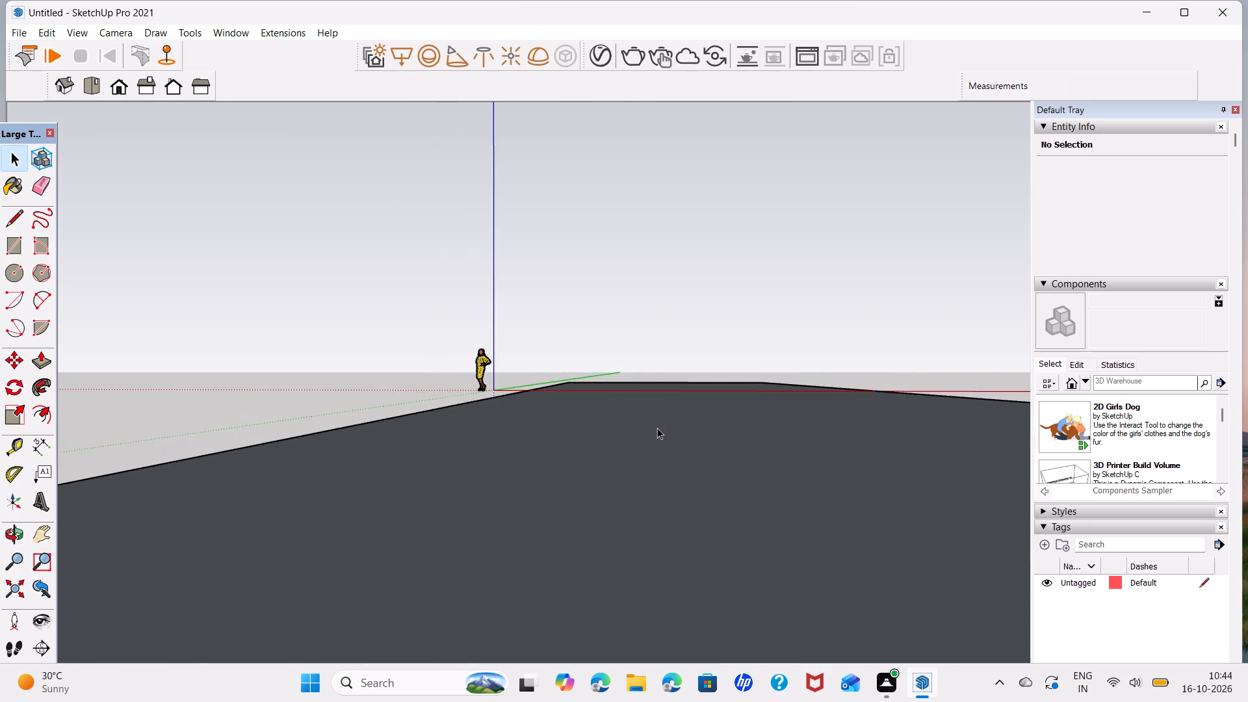
{"action": "scroll", "coordinate": [657, 428], "scroll_direction": "down", "scroll_amount": 7}
{"action": "scroll", "coordinate": [689, 482], "scroll_direction": "down", "scroll_amount": 4}
{"action": "middle_click_drag", "start_coordinate": [731, 468], "coordinate": [715, 592]}
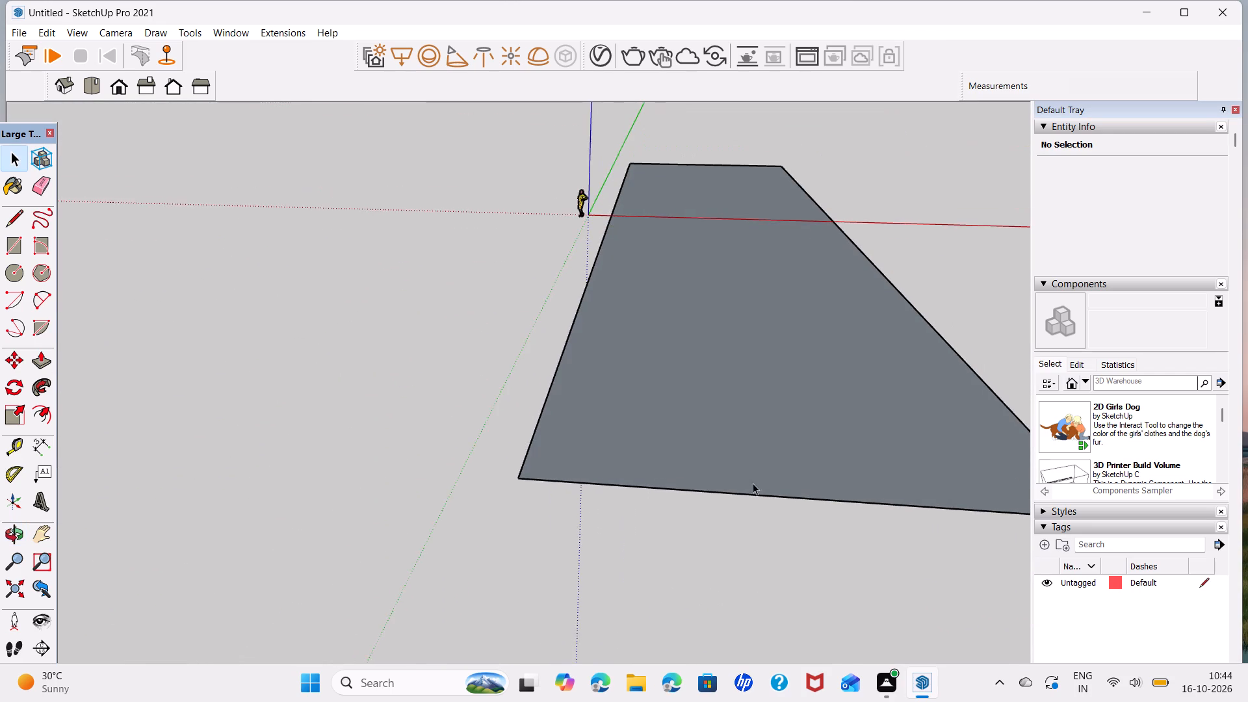
{"action": "scroll", "coordinate": [753, 483], "scroll_direction": "down", "scroll_amount": 4}
{"action": "middle_click_drag", "start_coordinate": [786, 456], "coordinate": [738, 444]}
{"action": "right_click", "coordinate": [742, 430]}
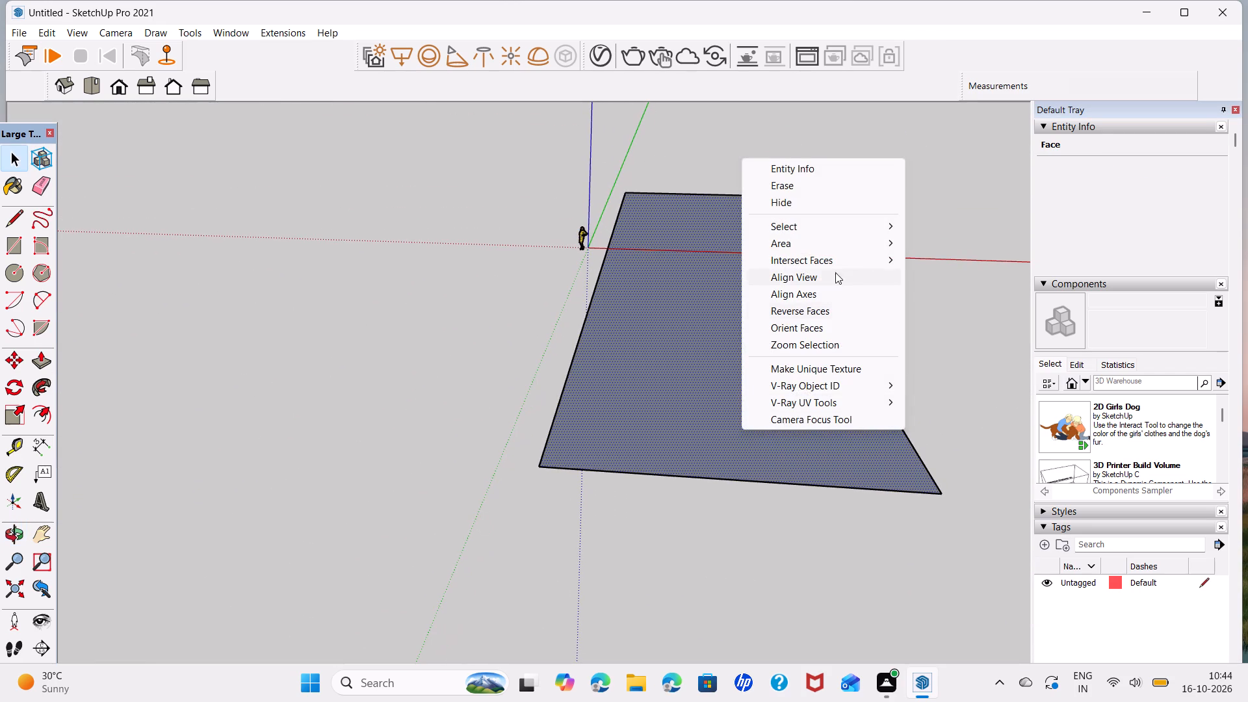
{"action": "left_click", "coordinate": [869, 310]}
Push/Pull the rectangle's face upward by 4 inches into a thin base slab.
{"action": "key", "text": "p"}
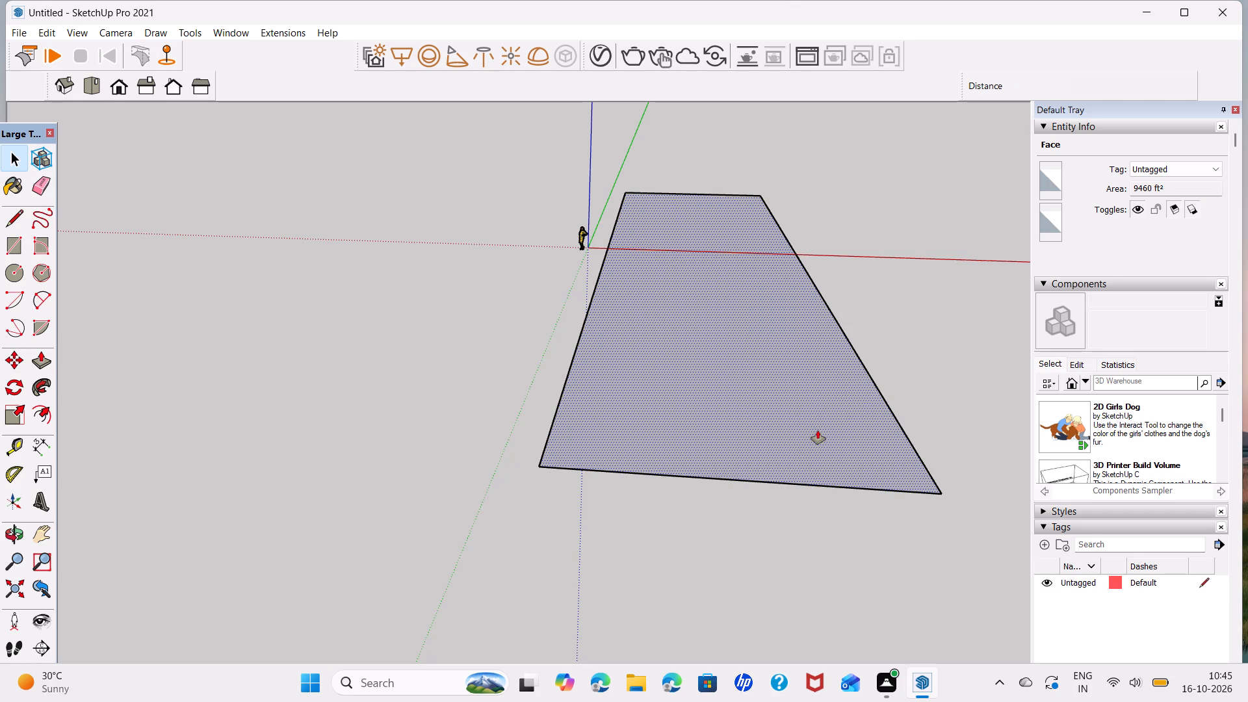
{"action": "left_click", "coordinate": [818, 435]}
{"action": "key", "text": "4"}
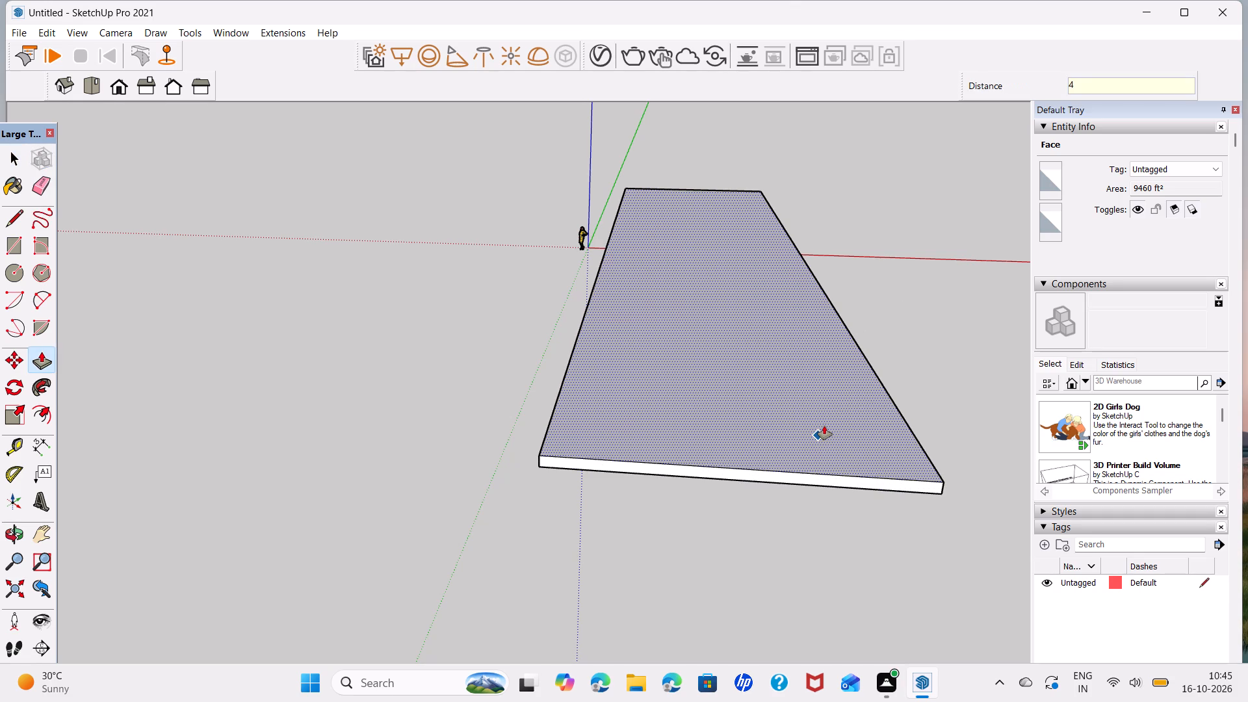
{"action": "key", "text": "Return"}
{"action": "key", "text": "space"}
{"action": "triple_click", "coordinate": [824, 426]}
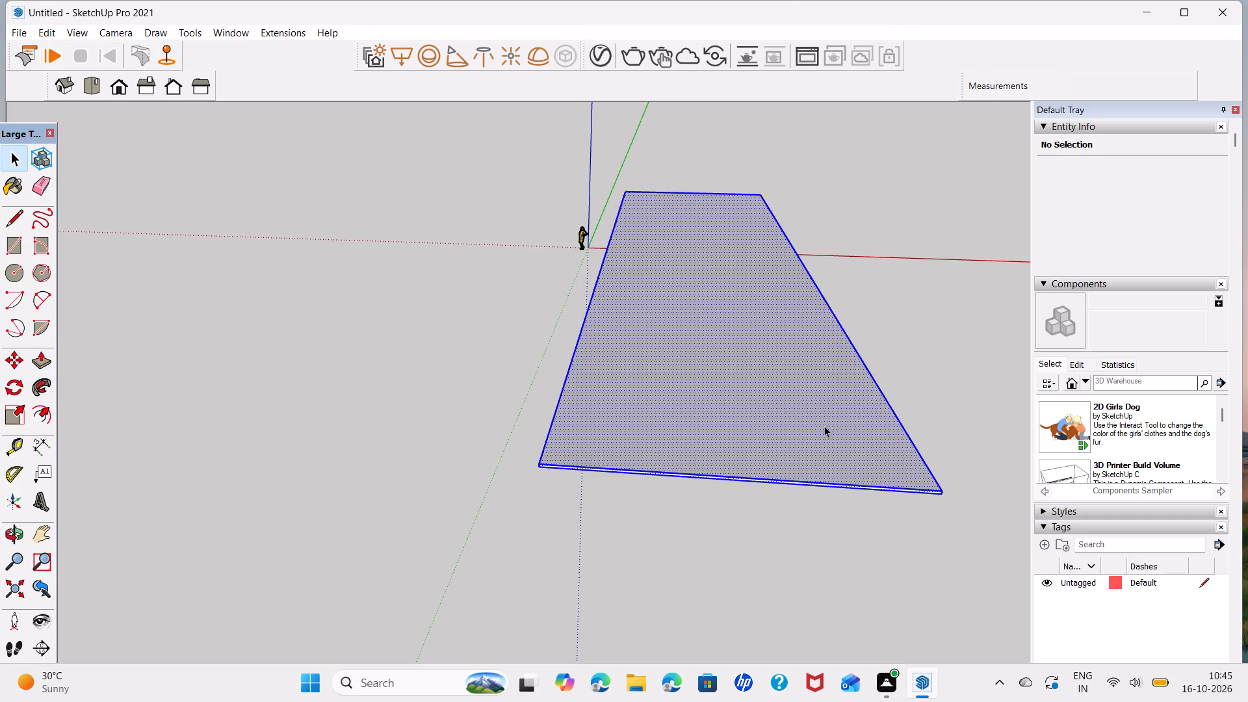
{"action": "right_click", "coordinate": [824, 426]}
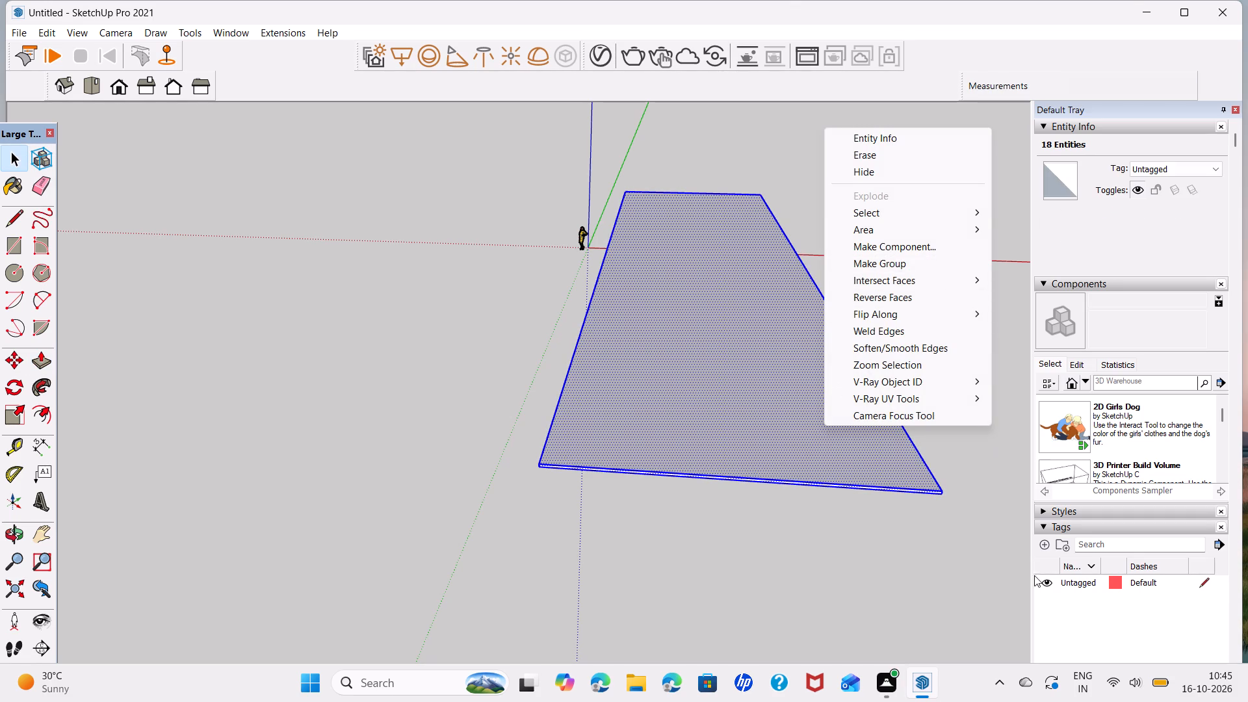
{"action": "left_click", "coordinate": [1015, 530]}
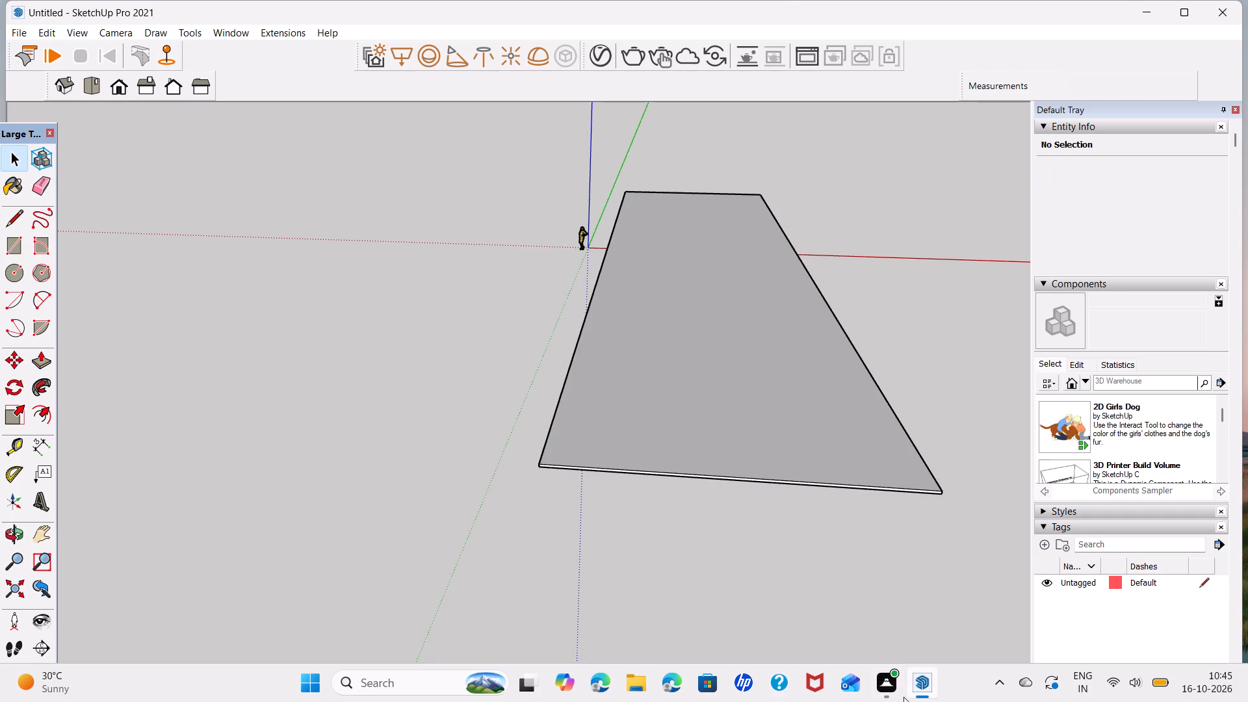
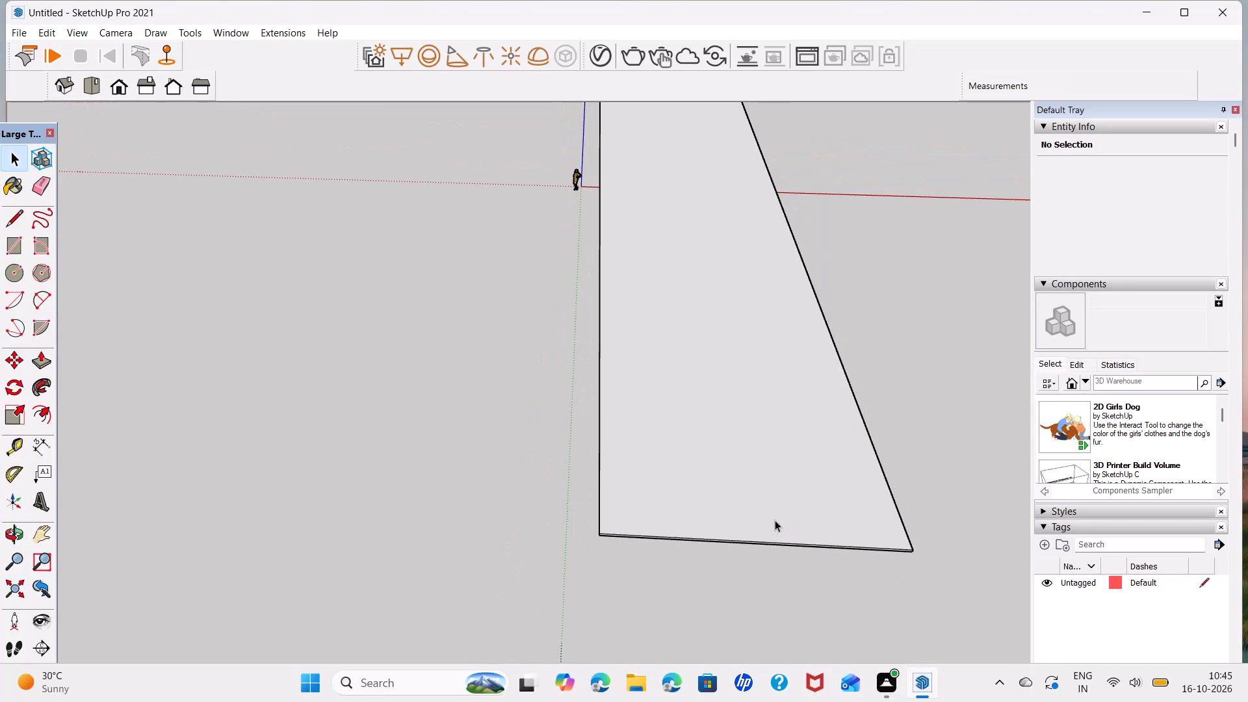
Make the whole base slab into a group.
{"action": "triple_click", "coordinate": [772, 474]}
{"action": "right_click", "coordinate": [779, 469]}
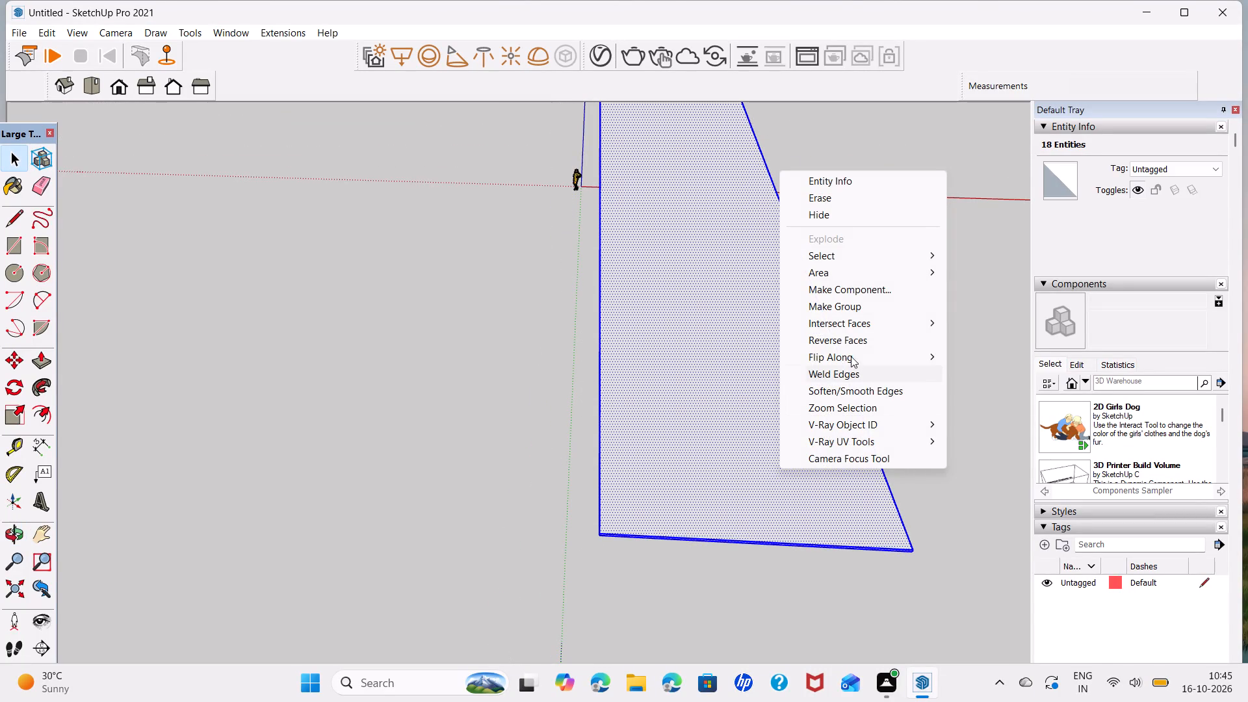
{"action": "left_click", "coordinate": [874, 309]}
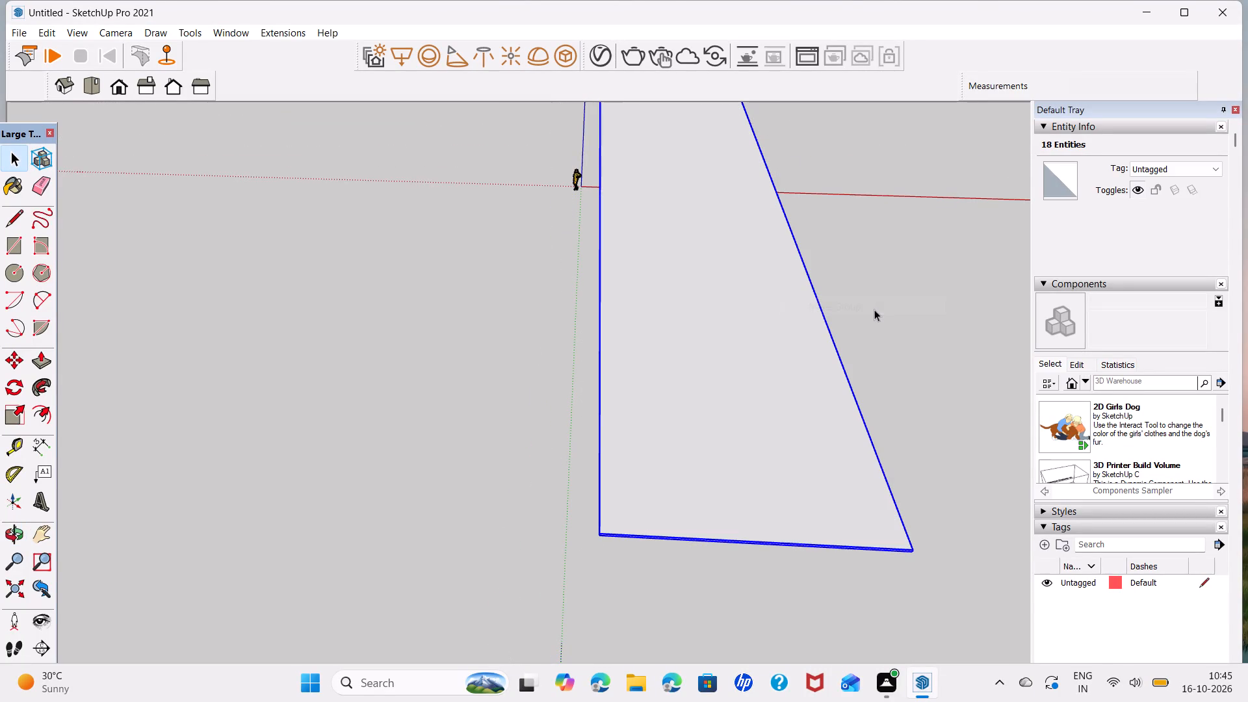
{"action": "scroll", "coordinate": [786, 411], "scroll_direction": "down", "scroll_amount": 4}
{"action": "middle_click_drag", "start_coordinate": [803, 417], "coordinate": [718, 424]}
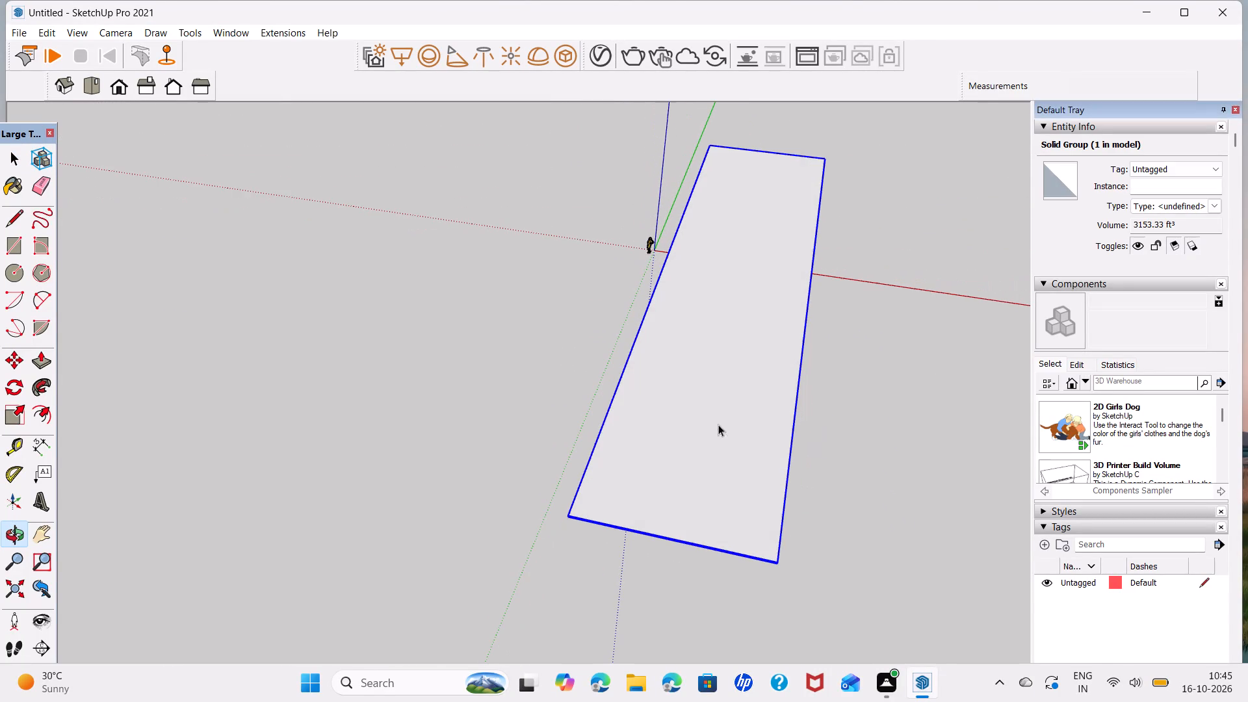
{"action": "left_click", "coordinate": [922, 416]}
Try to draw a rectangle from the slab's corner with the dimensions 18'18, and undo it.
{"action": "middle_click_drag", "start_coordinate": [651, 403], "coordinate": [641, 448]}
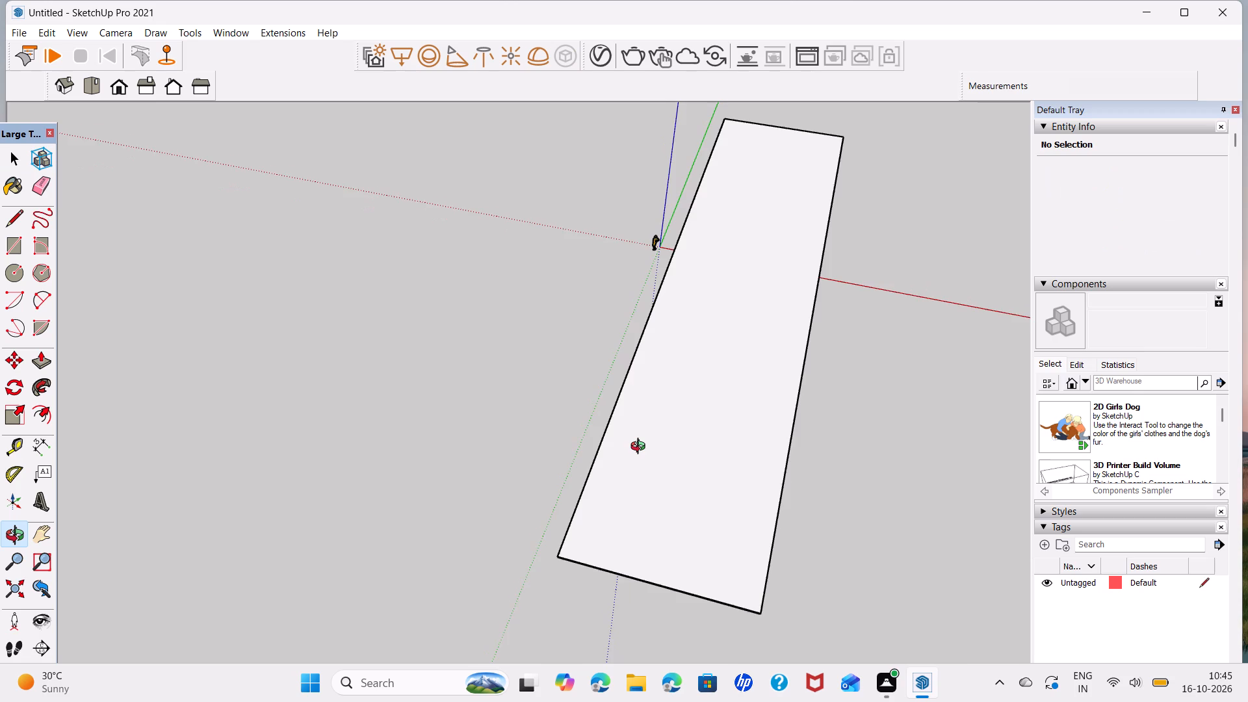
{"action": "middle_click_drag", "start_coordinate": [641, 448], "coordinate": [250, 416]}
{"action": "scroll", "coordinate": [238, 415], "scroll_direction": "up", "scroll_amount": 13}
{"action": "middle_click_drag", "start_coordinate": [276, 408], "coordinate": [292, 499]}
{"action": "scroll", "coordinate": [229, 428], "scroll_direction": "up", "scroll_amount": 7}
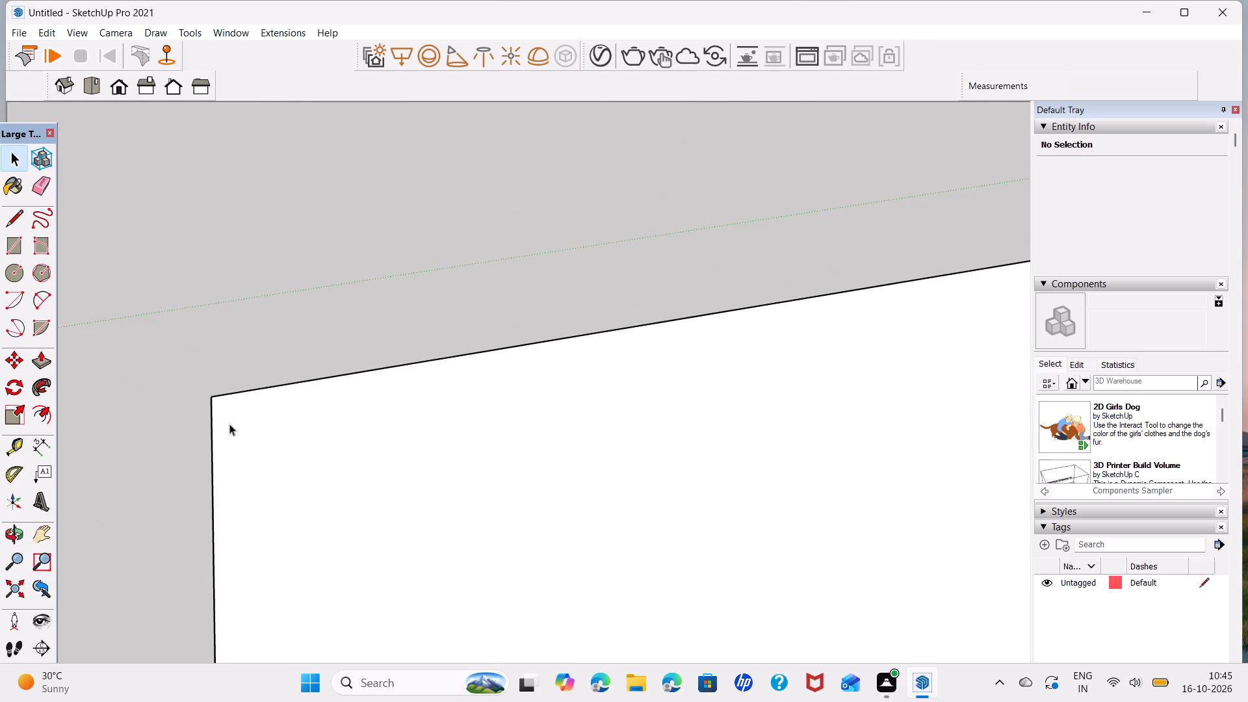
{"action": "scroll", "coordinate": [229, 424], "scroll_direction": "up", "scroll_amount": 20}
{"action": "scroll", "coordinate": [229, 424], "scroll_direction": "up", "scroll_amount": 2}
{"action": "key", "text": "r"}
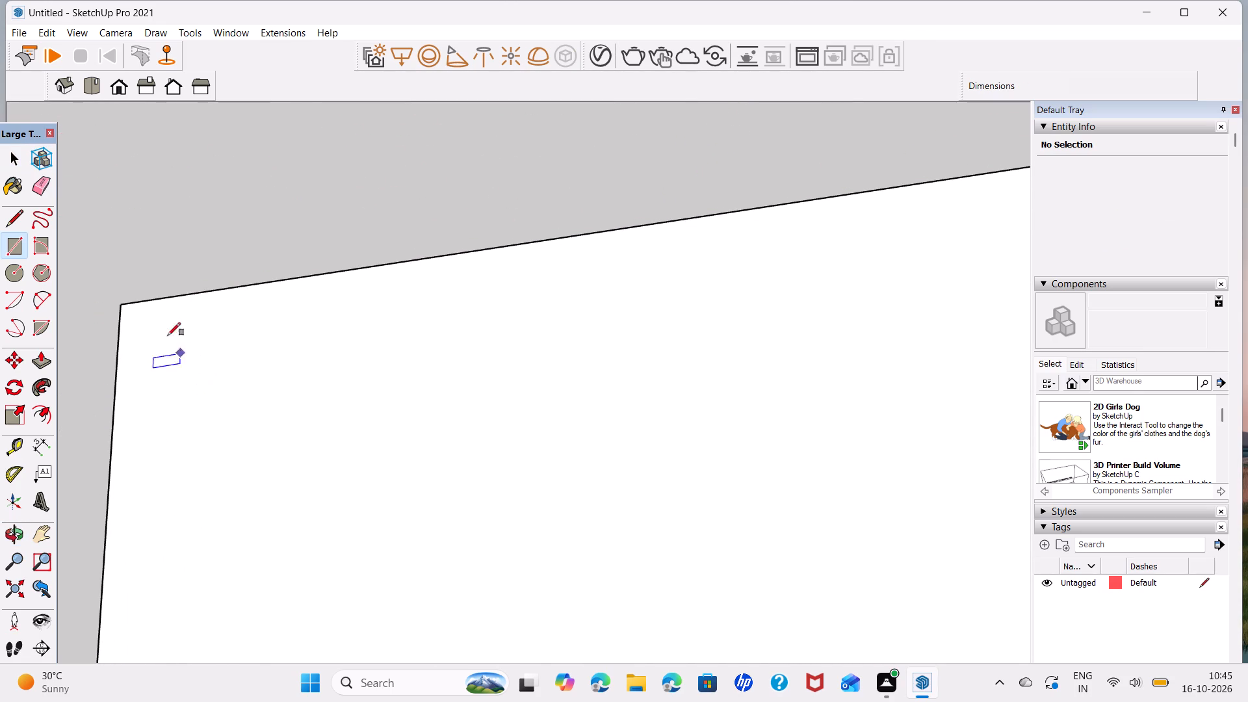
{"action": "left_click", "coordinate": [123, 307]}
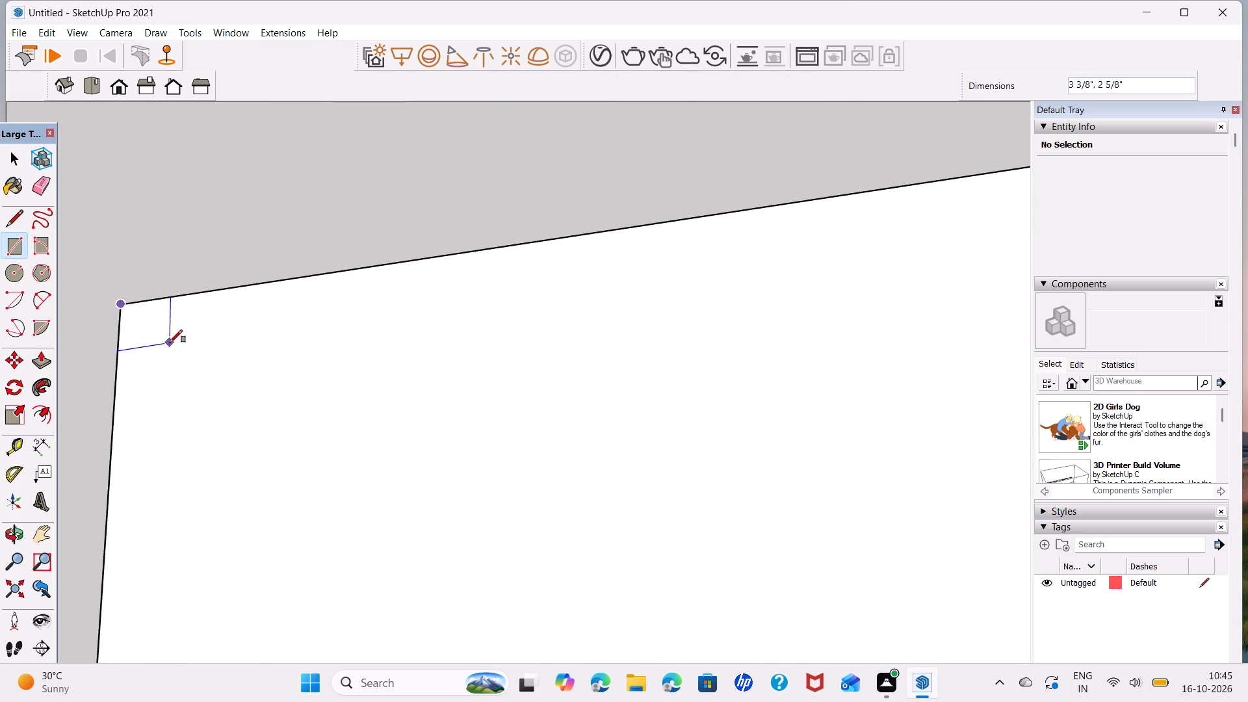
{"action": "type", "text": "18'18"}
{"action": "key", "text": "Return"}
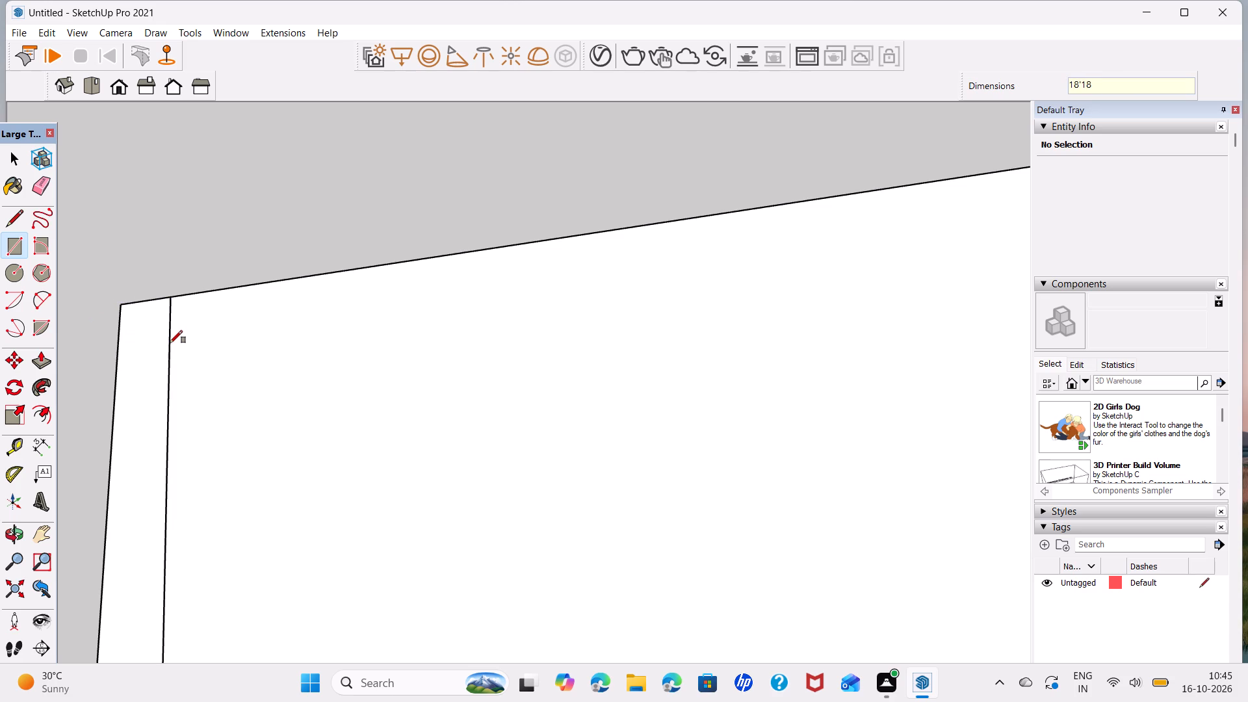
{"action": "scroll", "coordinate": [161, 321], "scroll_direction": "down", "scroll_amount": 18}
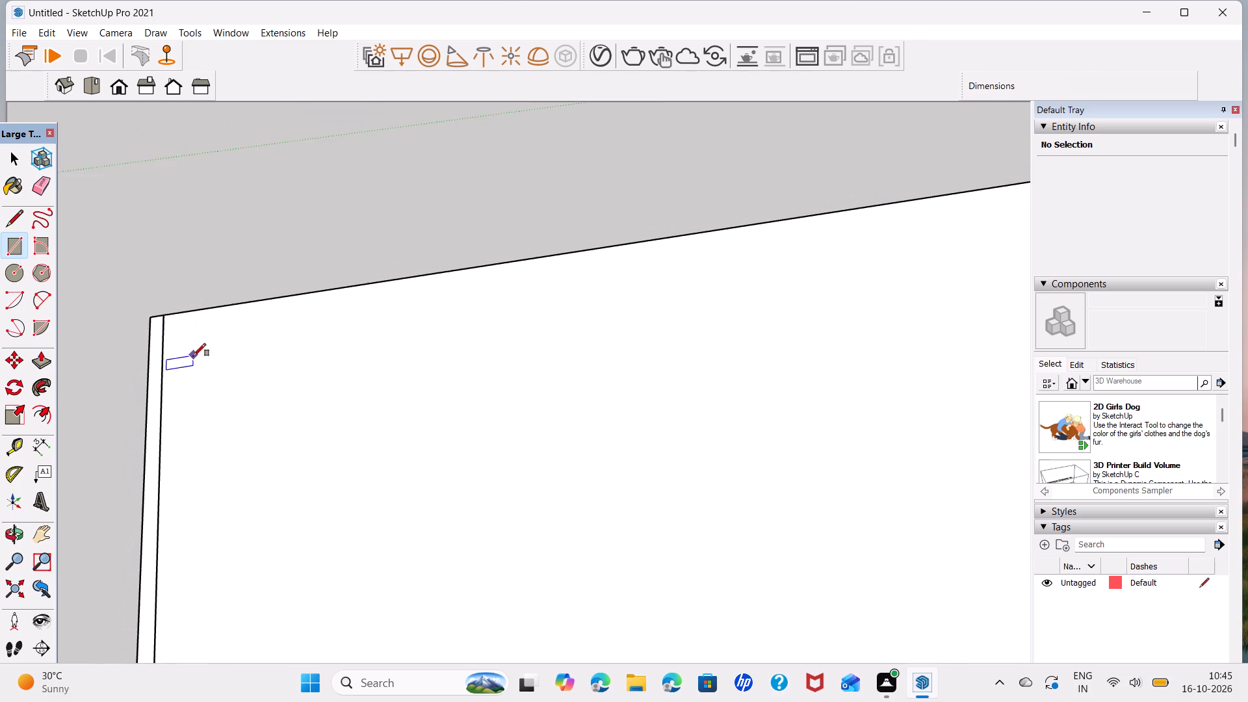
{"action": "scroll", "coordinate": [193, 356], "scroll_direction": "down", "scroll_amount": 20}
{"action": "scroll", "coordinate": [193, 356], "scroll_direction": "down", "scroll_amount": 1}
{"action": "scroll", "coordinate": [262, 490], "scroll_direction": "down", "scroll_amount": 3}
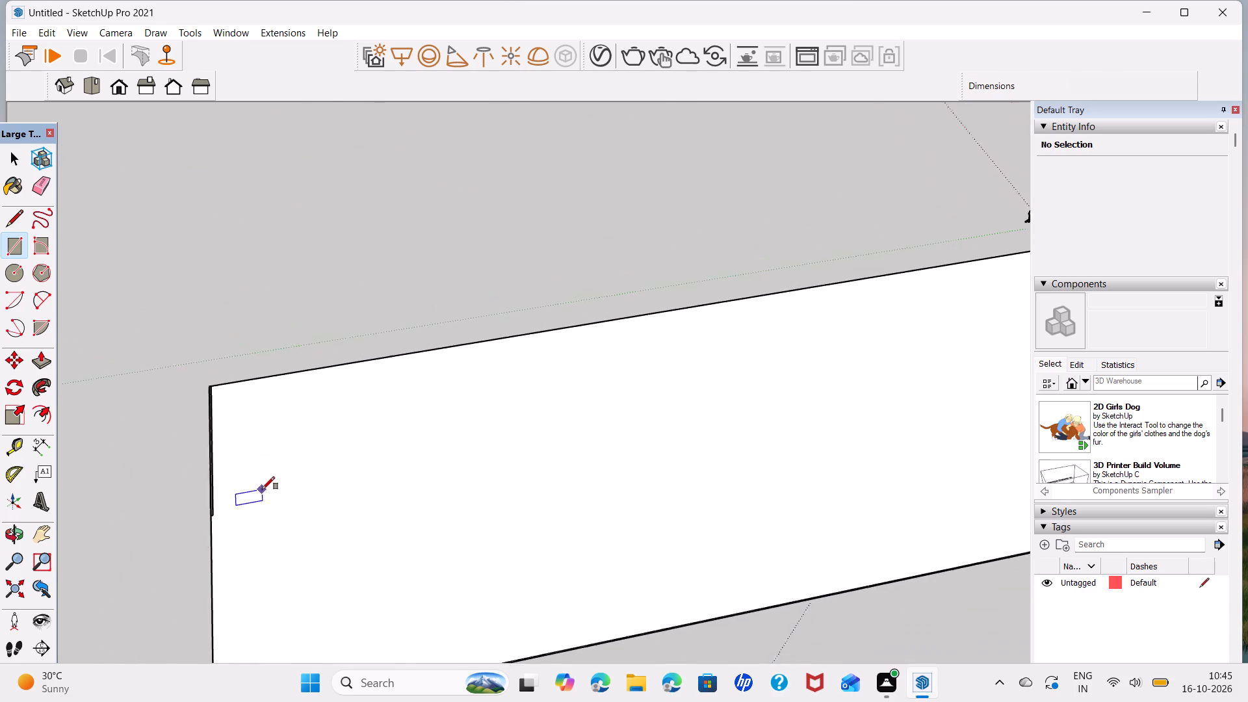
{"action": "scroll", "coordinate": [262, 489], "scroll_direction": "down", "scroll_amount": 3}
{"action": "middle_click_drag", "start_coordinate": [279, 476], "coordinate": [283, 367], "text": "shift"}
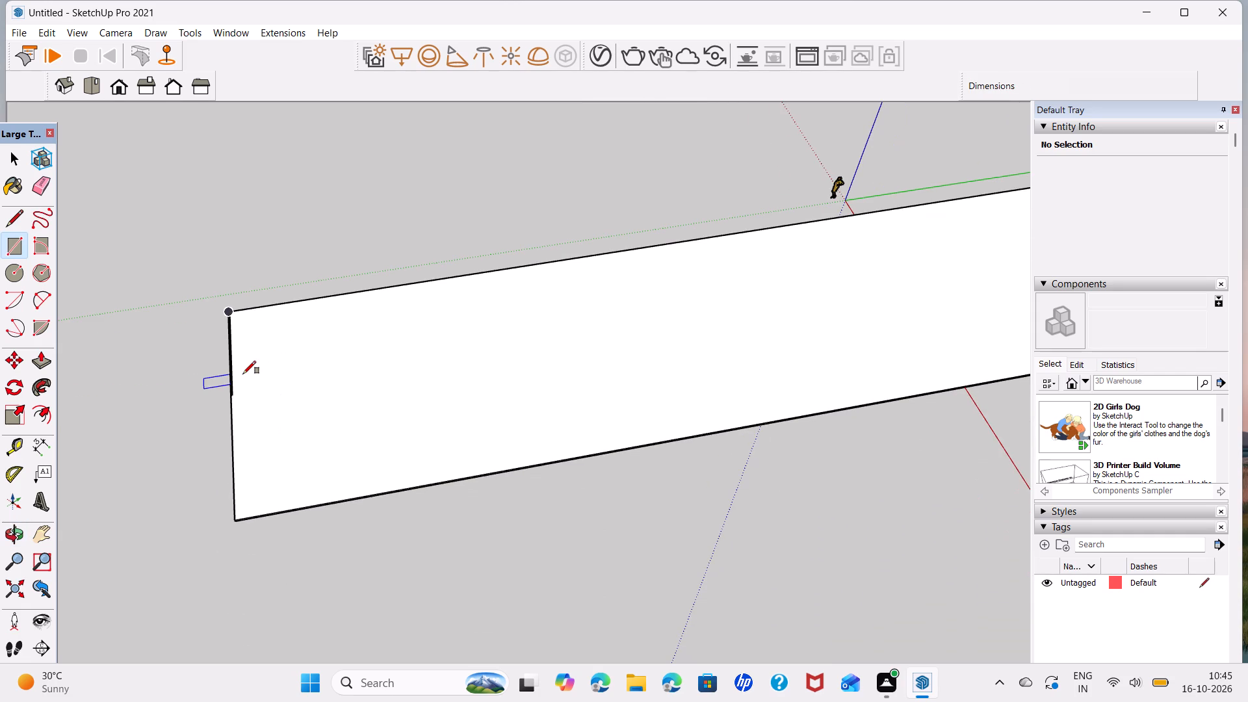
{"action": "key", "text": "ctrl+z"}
Draw an 18" by 18" square on top of the slab, starting at its corner on the origin-side long edge.
{"action": "scroll", "coordinate": [226, 322], "scroll_direction": "up", "scroll_amount": 15}
{"action": "scroll", "coordinate": [230, 302], "scroll_direction": "up", "scroll_amount": 14}
{"action": "left_click", "coordinate": [222, 319]}
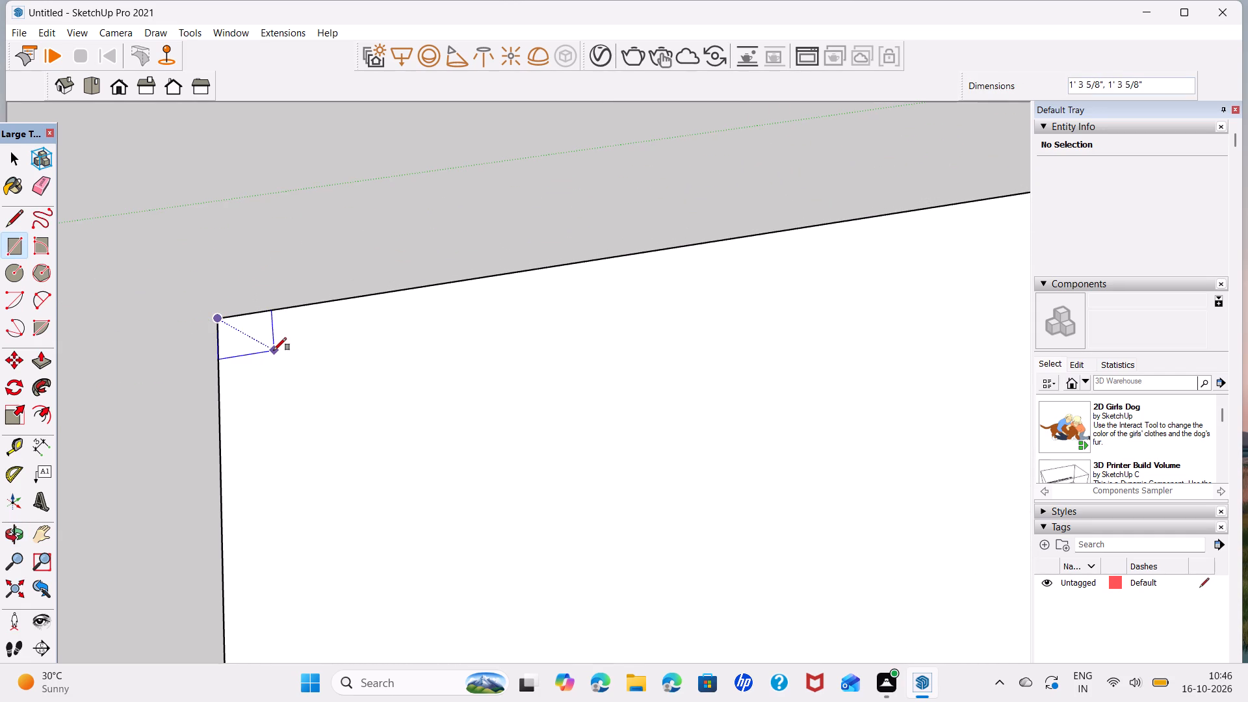
{"action": "key", "text": "1"}
{"action": "key", "text": "8"}
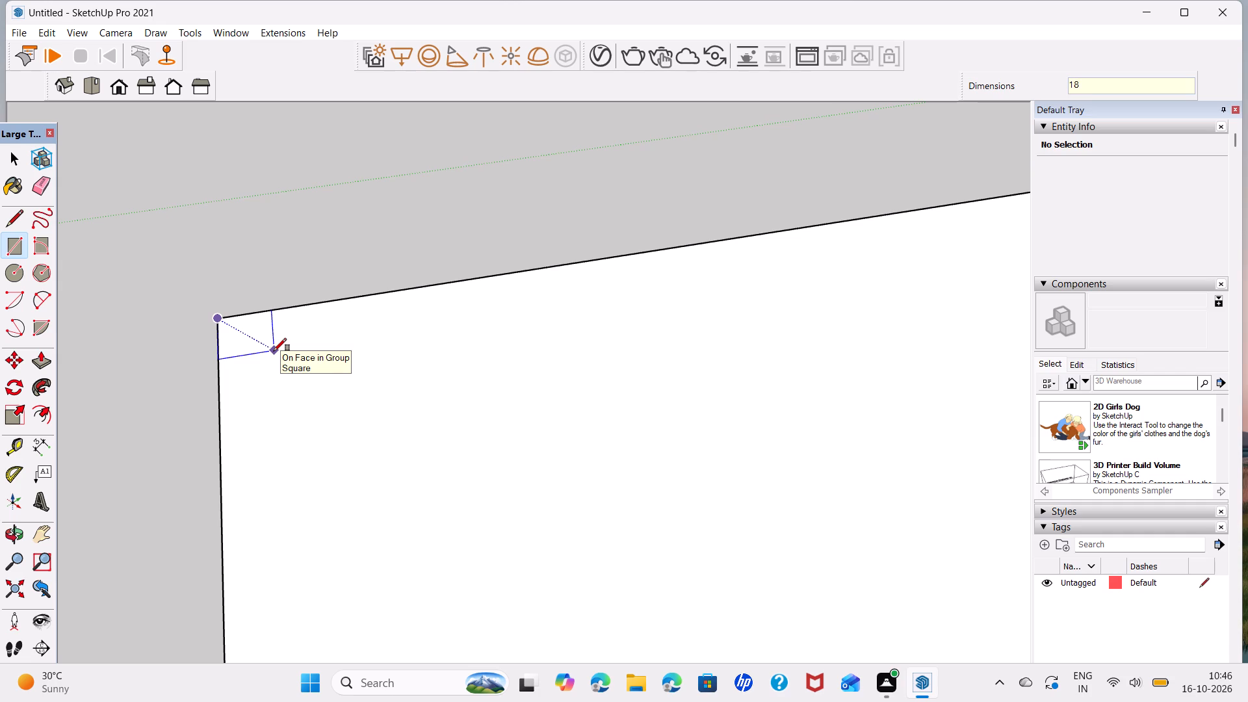
{"action": "key", "text": "shift+quotedbl"}
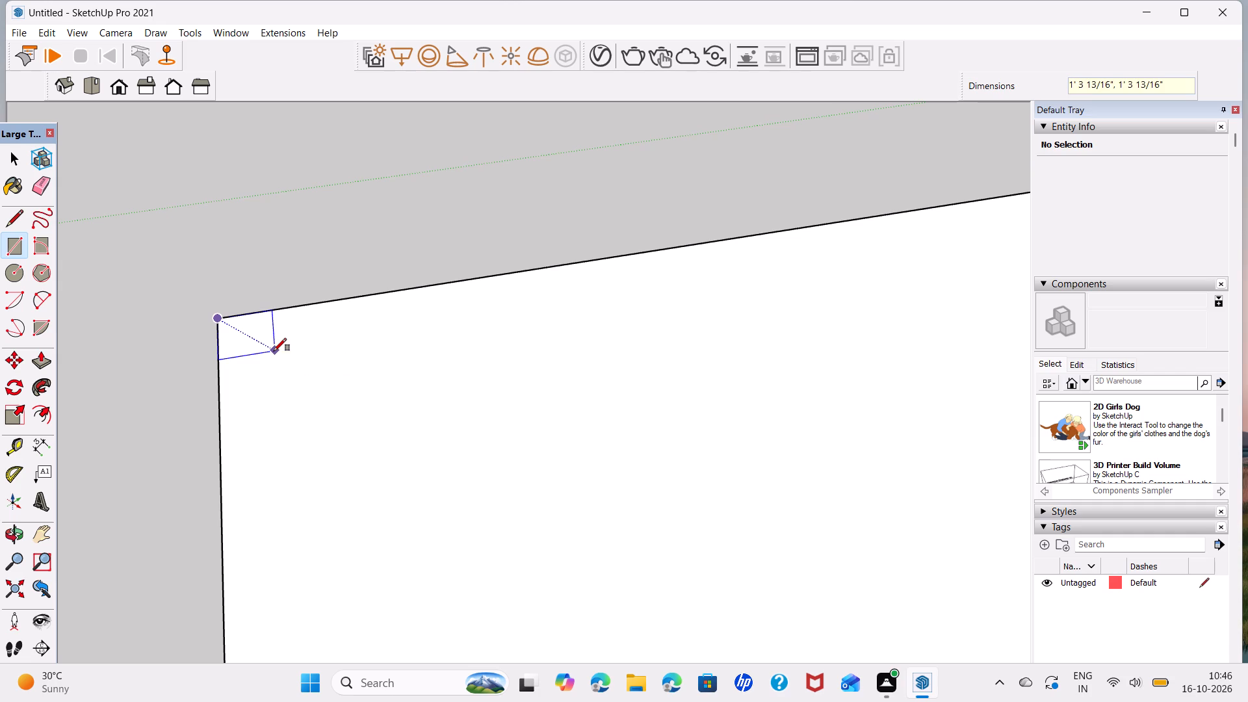
{"action": "type", "text": "18"}
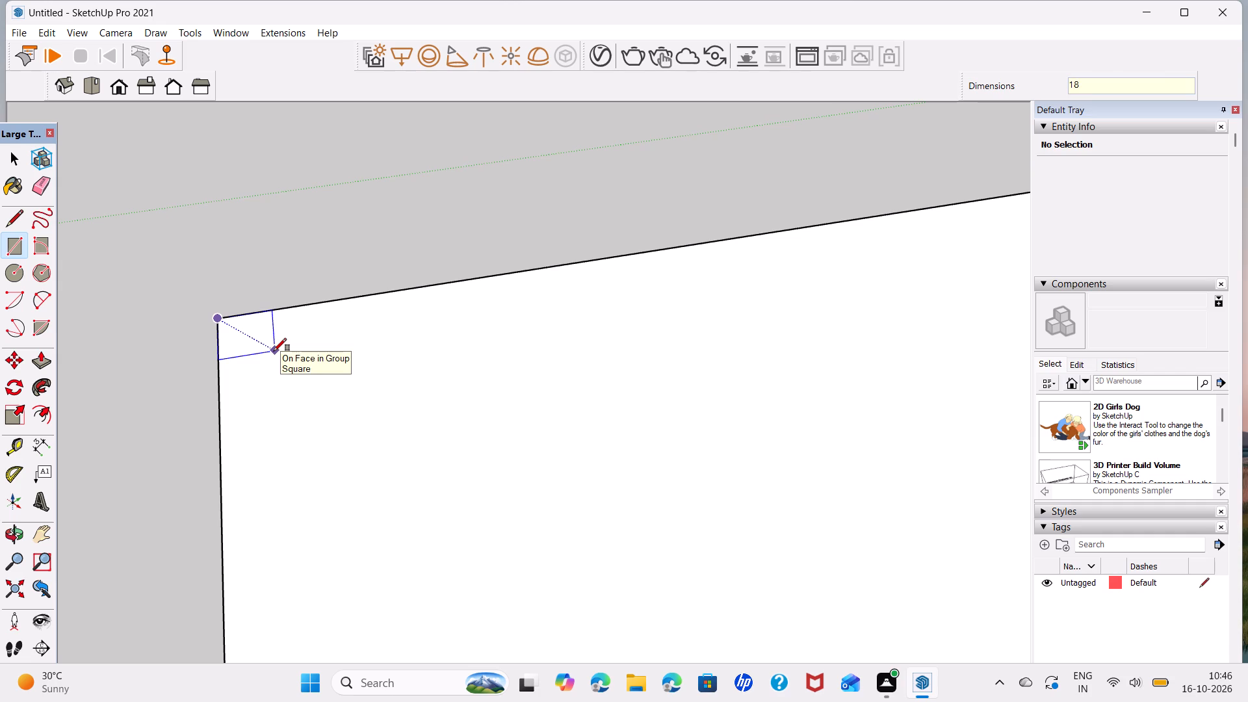
{"action": "key", "text": "shift+quotedbl"}
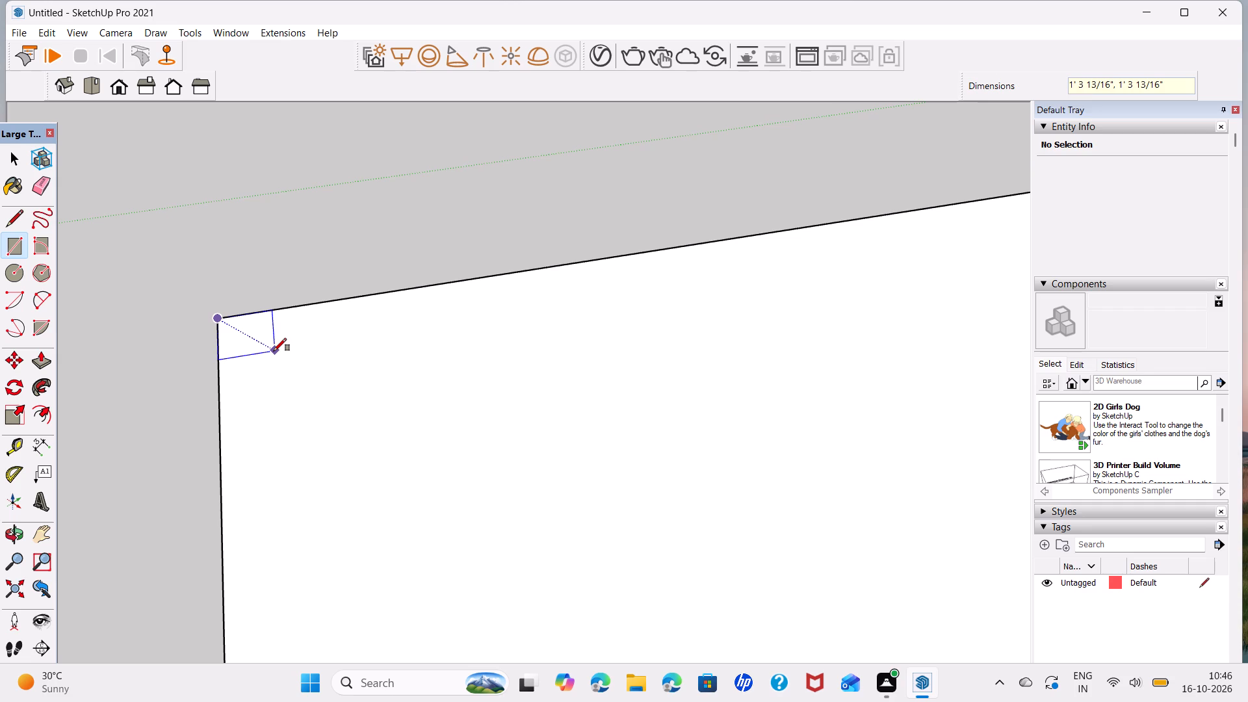
{"action": "key", "text": "BackSpace"}
{"action": "type", "text": "18"}
{"action": "key", "text": "comma"}
{"action": "type", "text": "18"}
{"action": "key", "text": "Return"}
{"action": "key", "text": "space"}
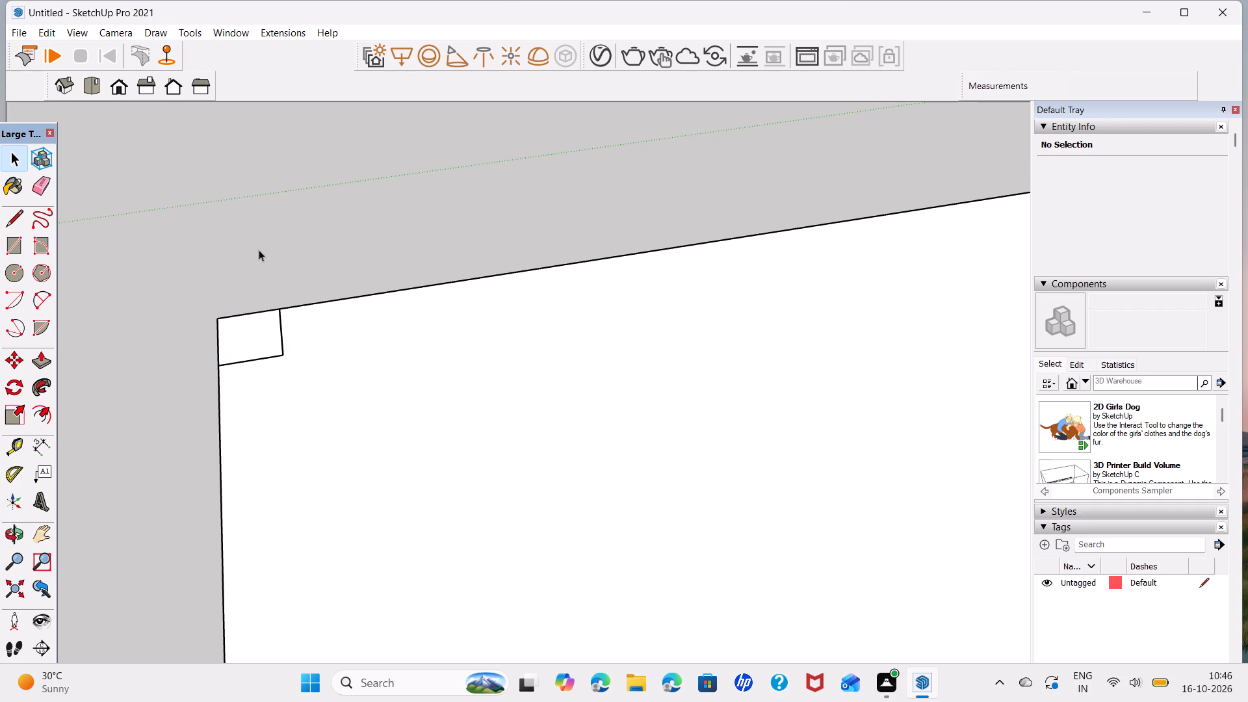
Copy the corner square's face 12'8" along the slab's long edge.
{"action": "left_click", "coordinate": [269, 341]}
{"action": "scroll", "coordinate": [268, 356], "scroll_direction": "up", "scroll_amount": 4}
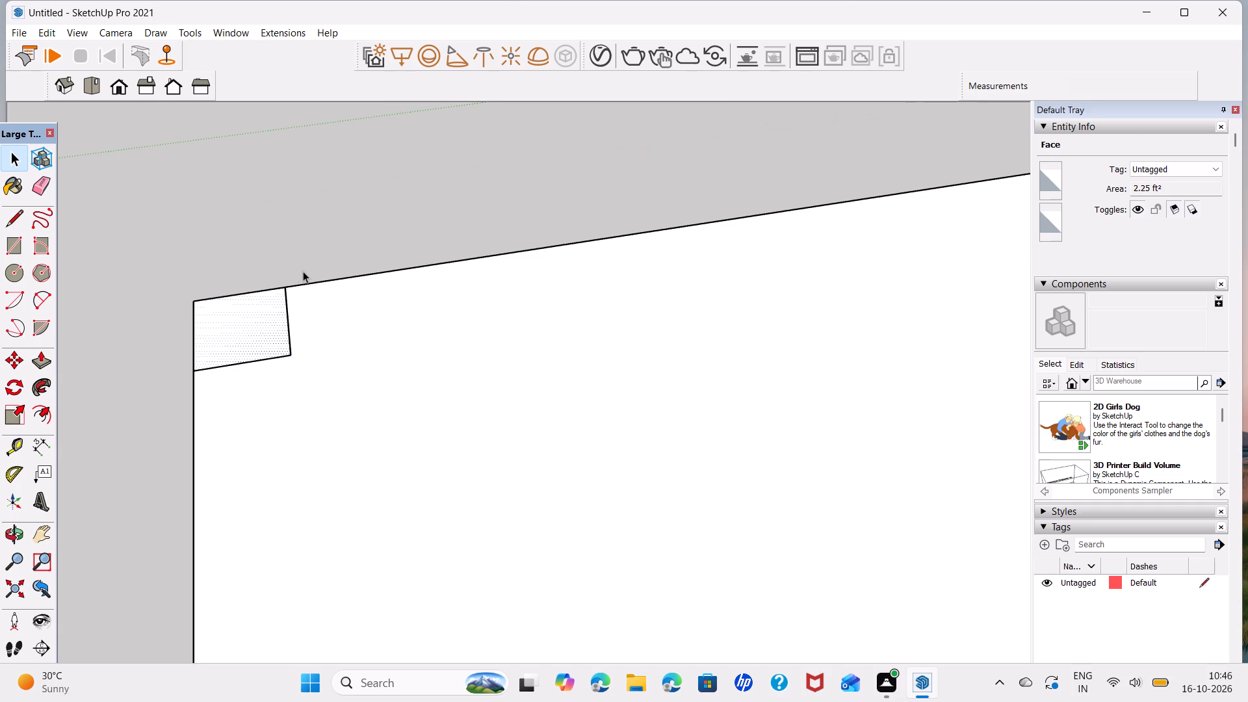
{"action": "key", "text": "m"}
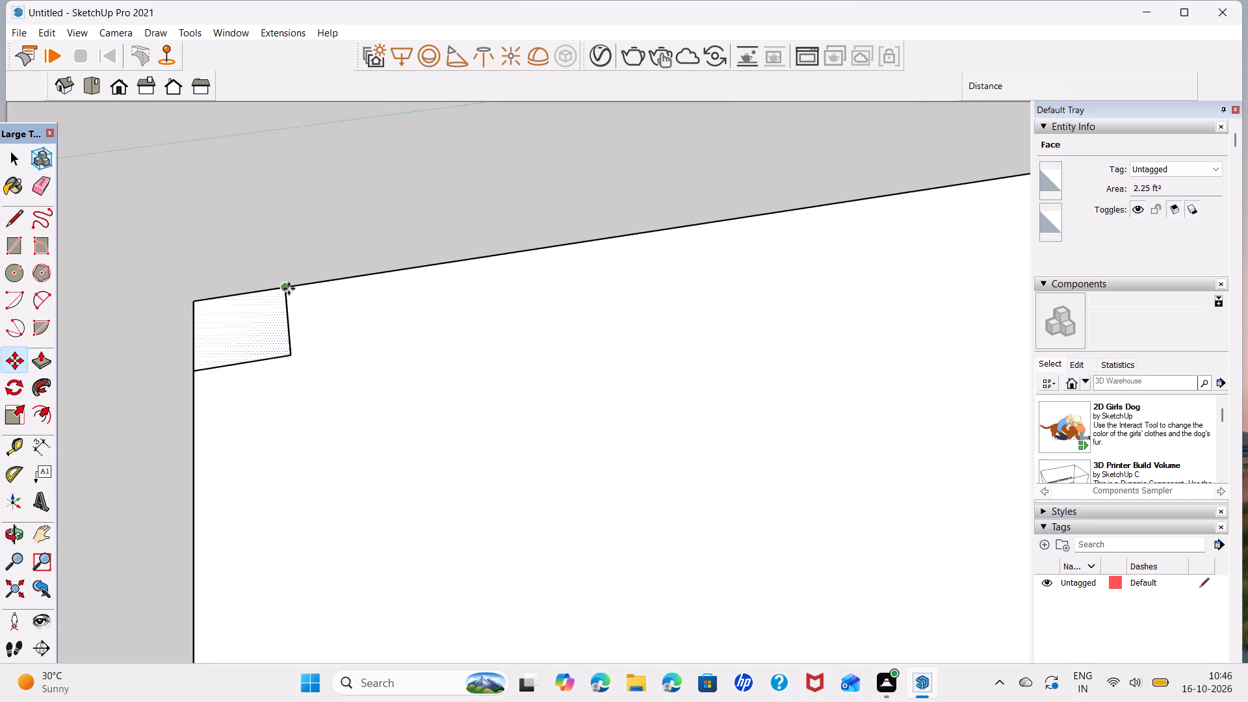
{"action": "left_click", "coordinate": [289, 289]}
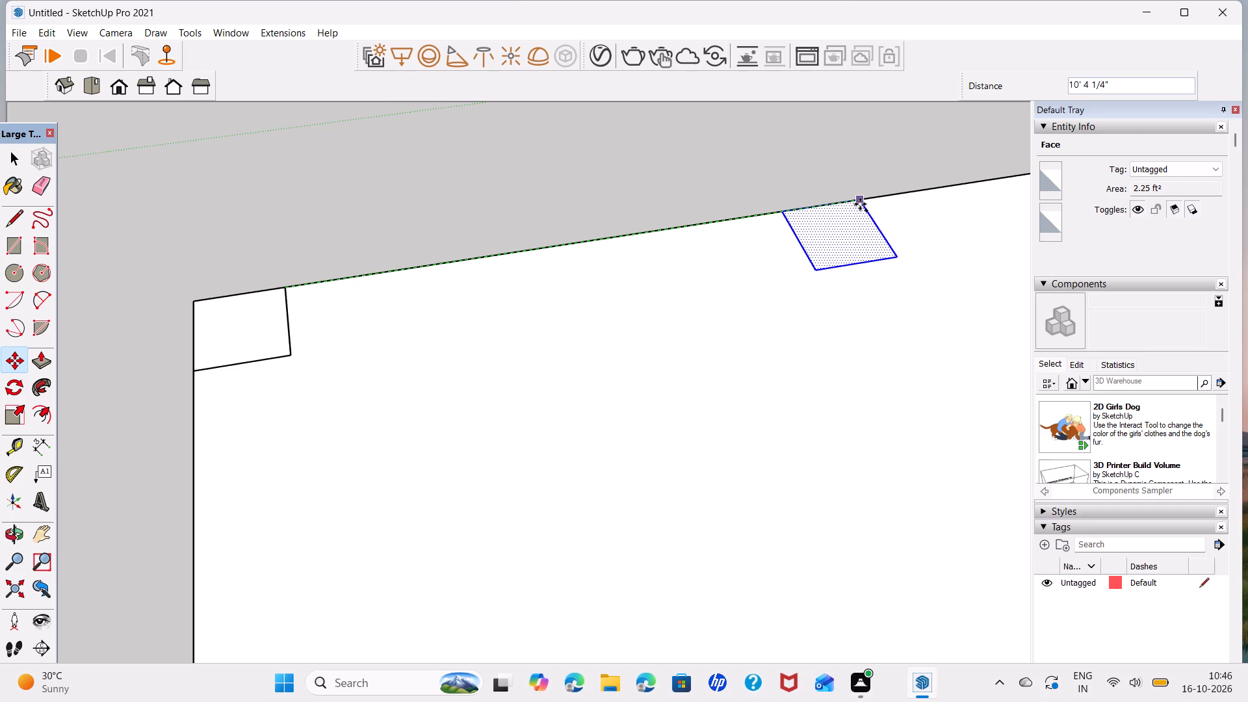
{"action": "type", "text": "11"}
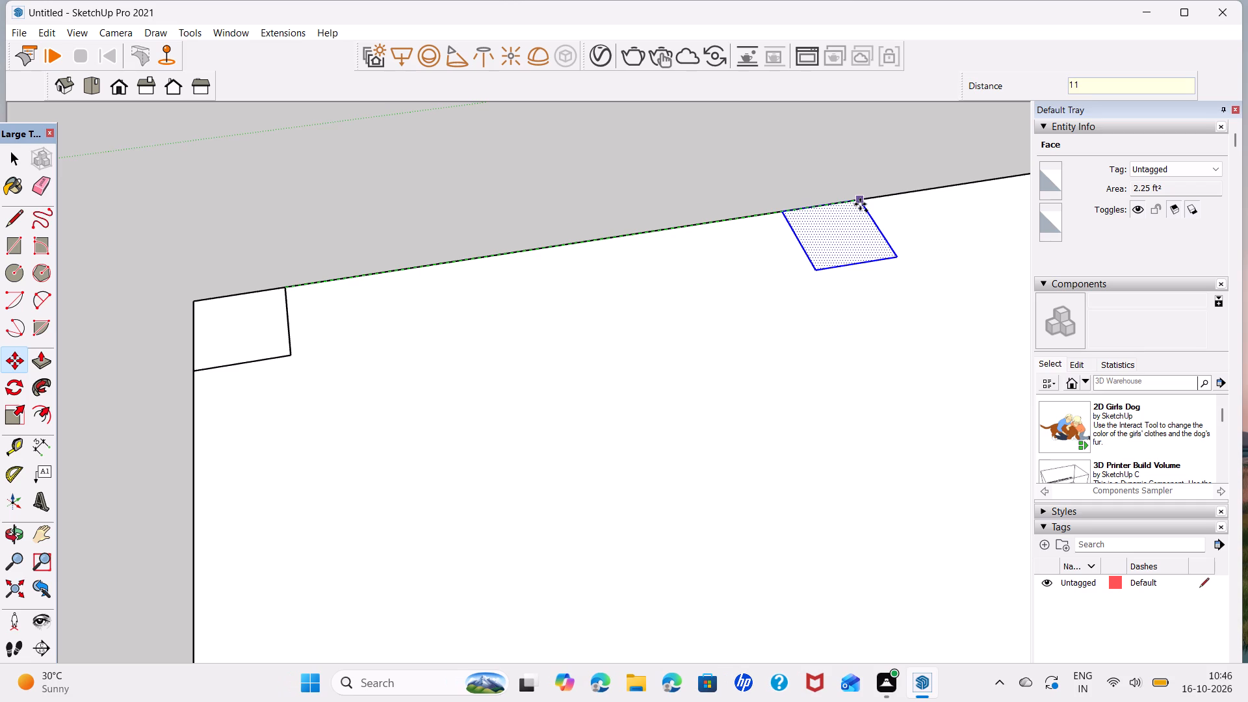
{"action": "key", "text": "BackSpace"}
{"action": "type", "text": "2'8"}
{"action": "key", "text": "Return"}
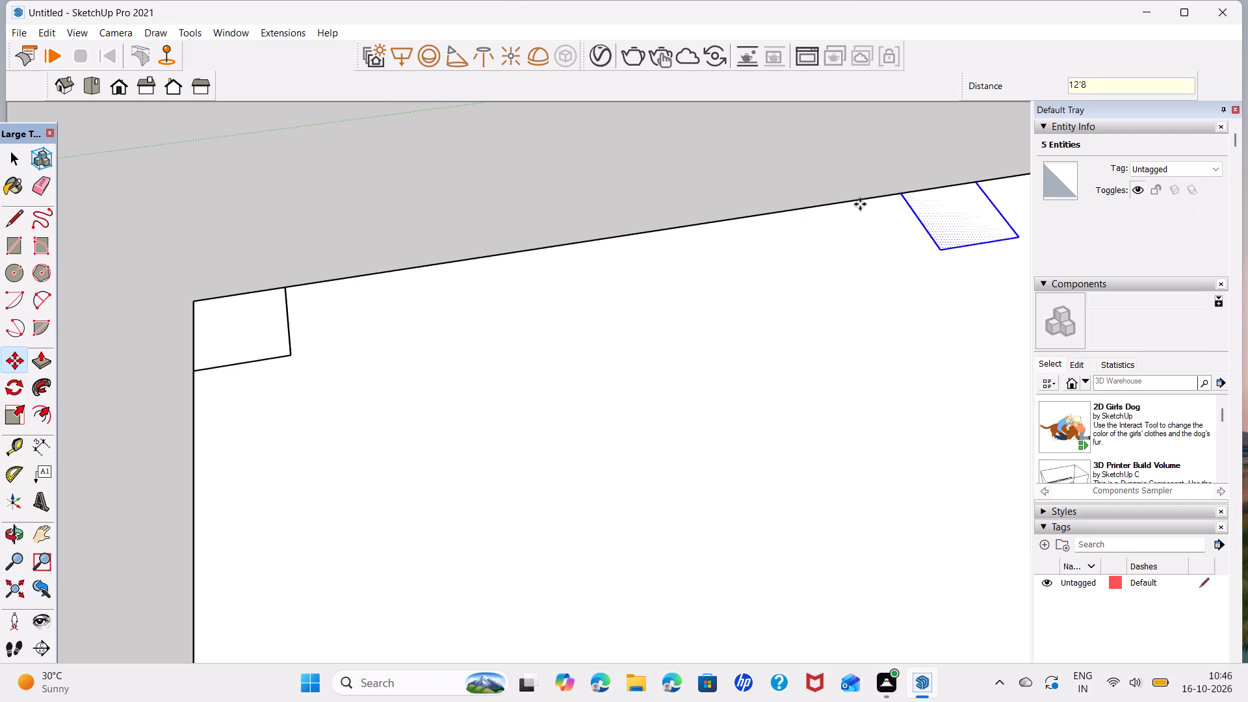
Multiply the square's copy into a linear array of 17 copies along the slab's long edge.
{"action": "scroll", "coordinate": [890, 176], "scroll_direction": "down", "scroll_amount": 7}
{"action": "key", "text": "slash"}
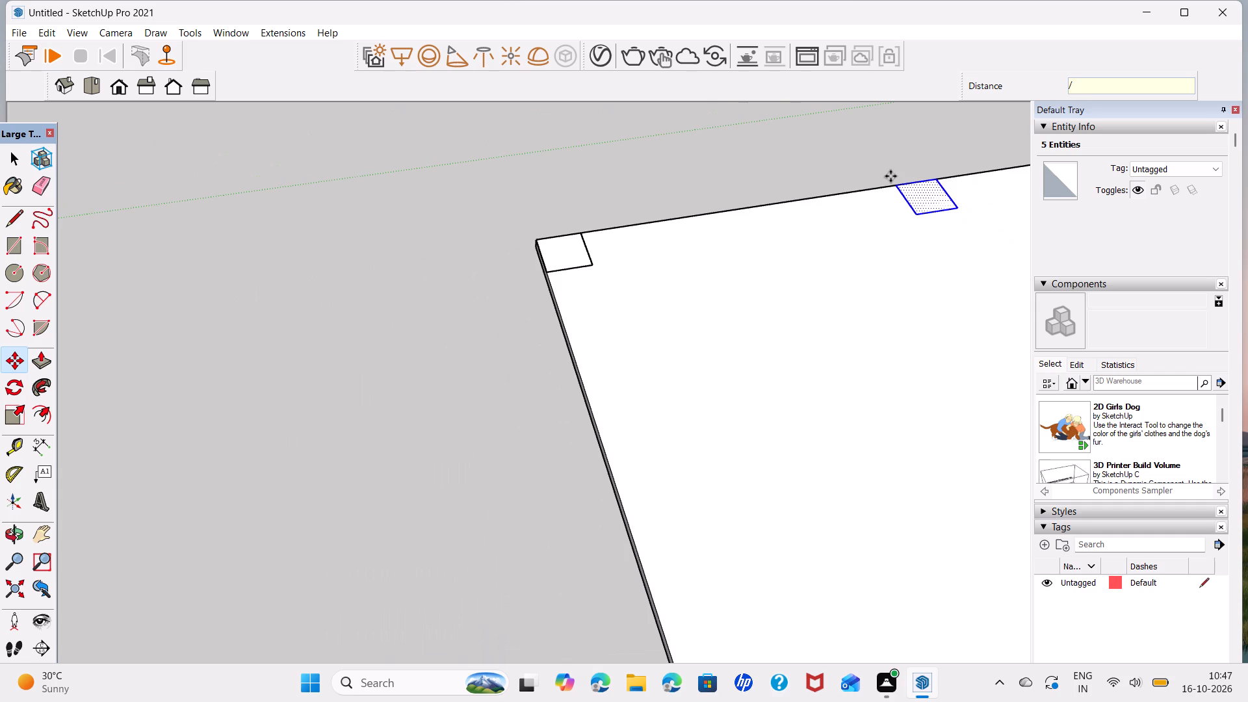
{"action": "key", "text": "BackSpace"}
{"action": "key", "text": "asterisk"}
{"action": "type", "text": "17"}
{"action": "key", "text": "Return"}
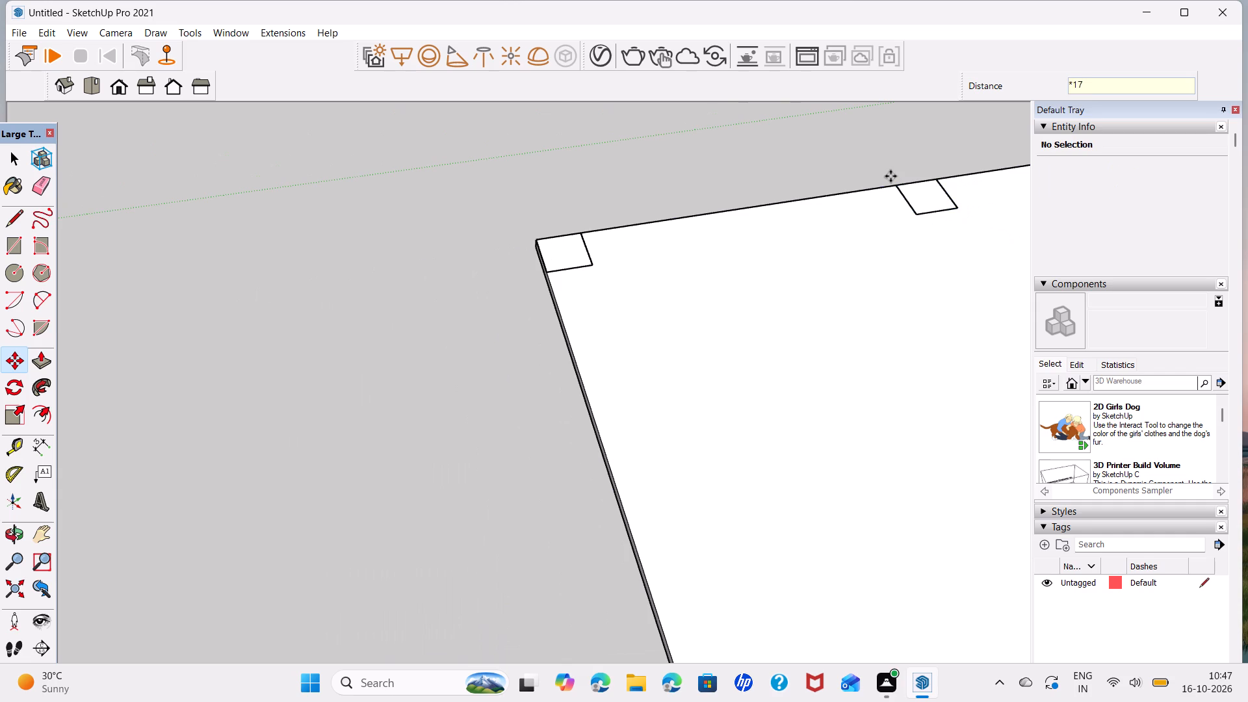
{"action": "scroll", "coordinate": [1045, 281], "scroll_direction": "down", "scroll_amount": 8}
{"action": "key", "text": "space"}
Move the last square, lying beyond the slab's far end, so its near corner meets the slab's corner.
{"action": "scroll", "coordinate": [880, 313], "scroll_direction": "down", "scroll_amount": 12}
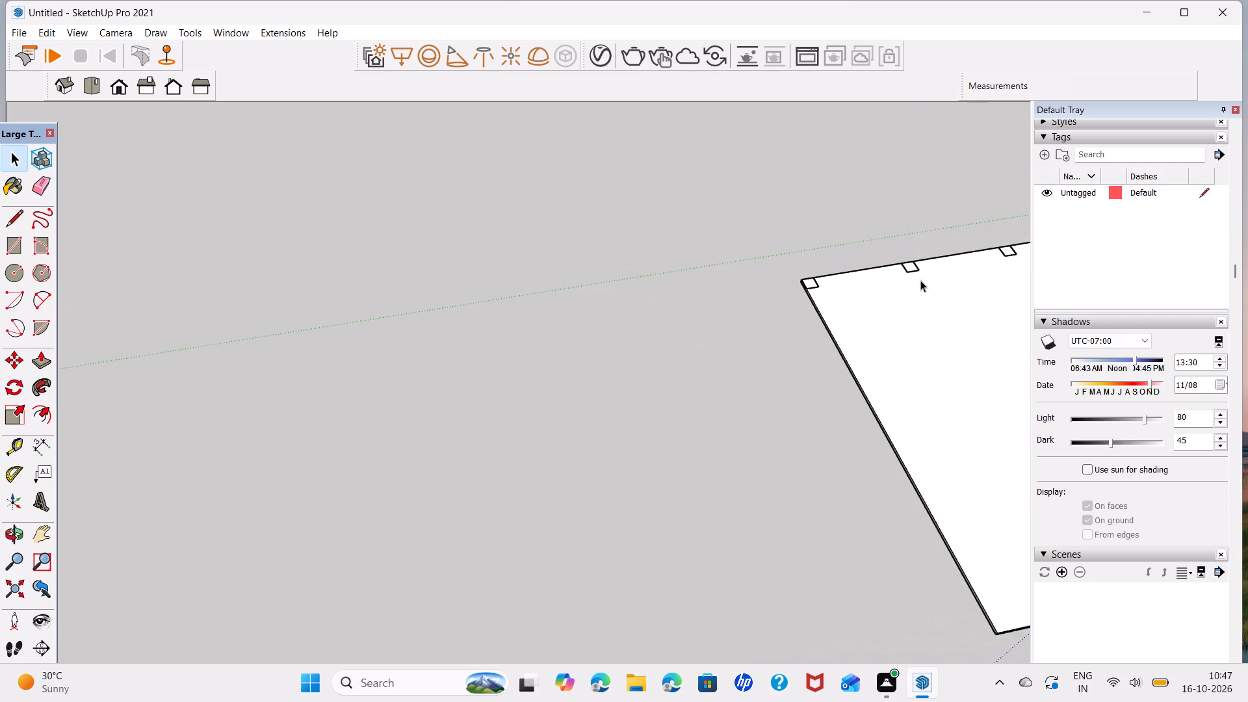
{"action": "middle_click_drag", "start_coordinate": [923, 280], "coordinate": [221, 287]}
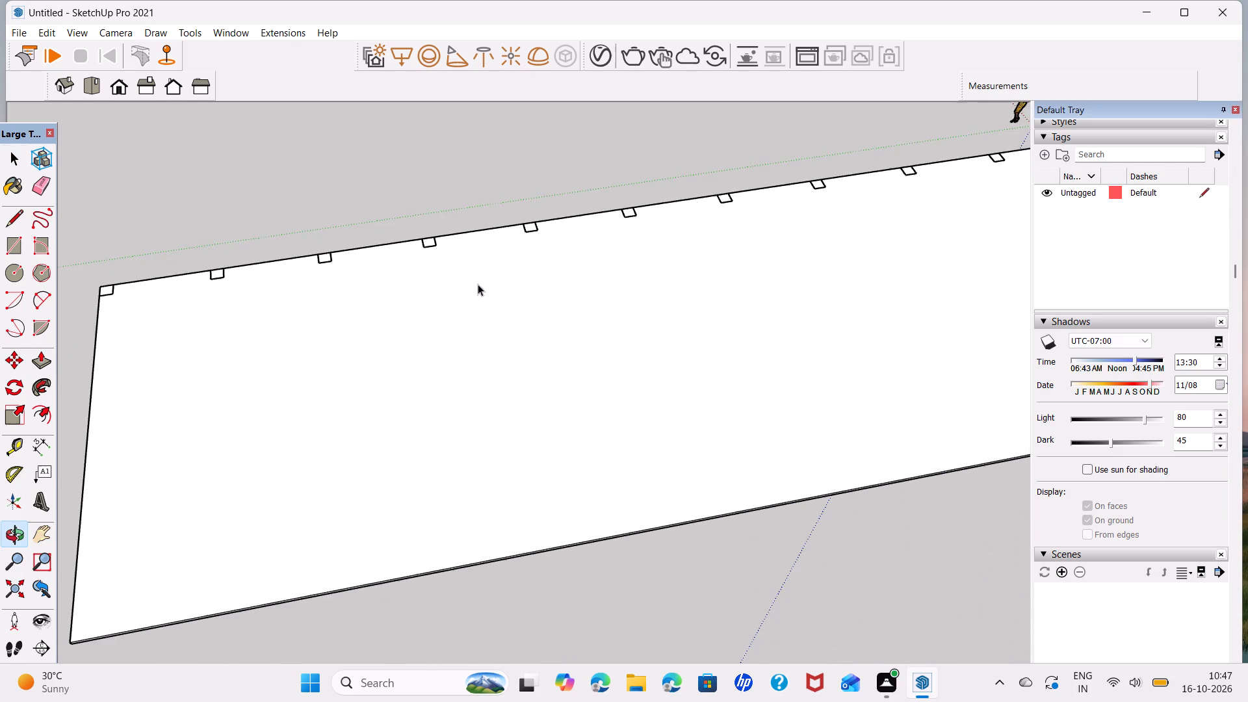
{"action": "scroll", "coordinate": [487, 281], "scroll_direction": "down", "scroll_amount": 6}
{"action": "middle_click_drag", "start_coordinate": [618, 292], "coordinate": [93, 484], "text": "shift"}
{"action": "scroll", "coordinate": [697, 300], "scroll_direction": "up", "scroll_amount": 3}
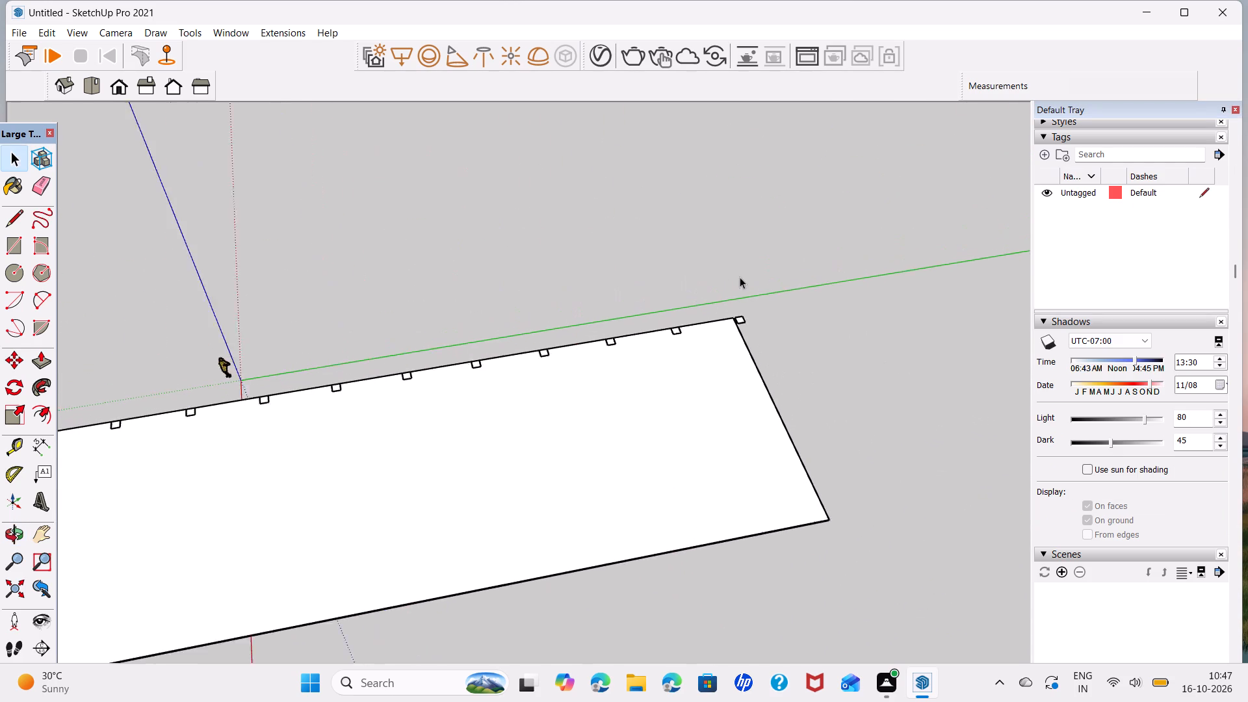
{"action": "scroll", "coordinate": [740, 277], "scroll_direction": "up", "scroll_amount": 20}
{"action": "scroll", "coordinate": [740, 277], "scroll_direction": "up", "scroll_amount": 6}
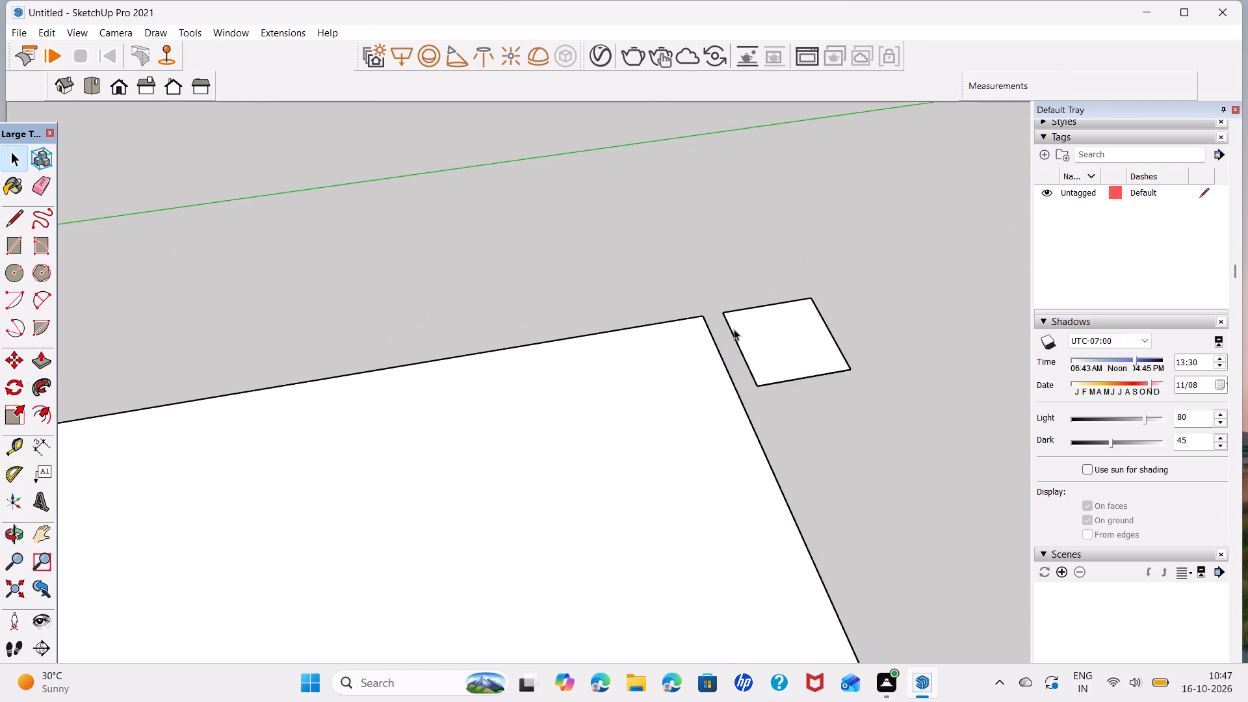
{"action": "left_click", "coordinate": [734, 329]}
{"action": "key", "text": "m"}
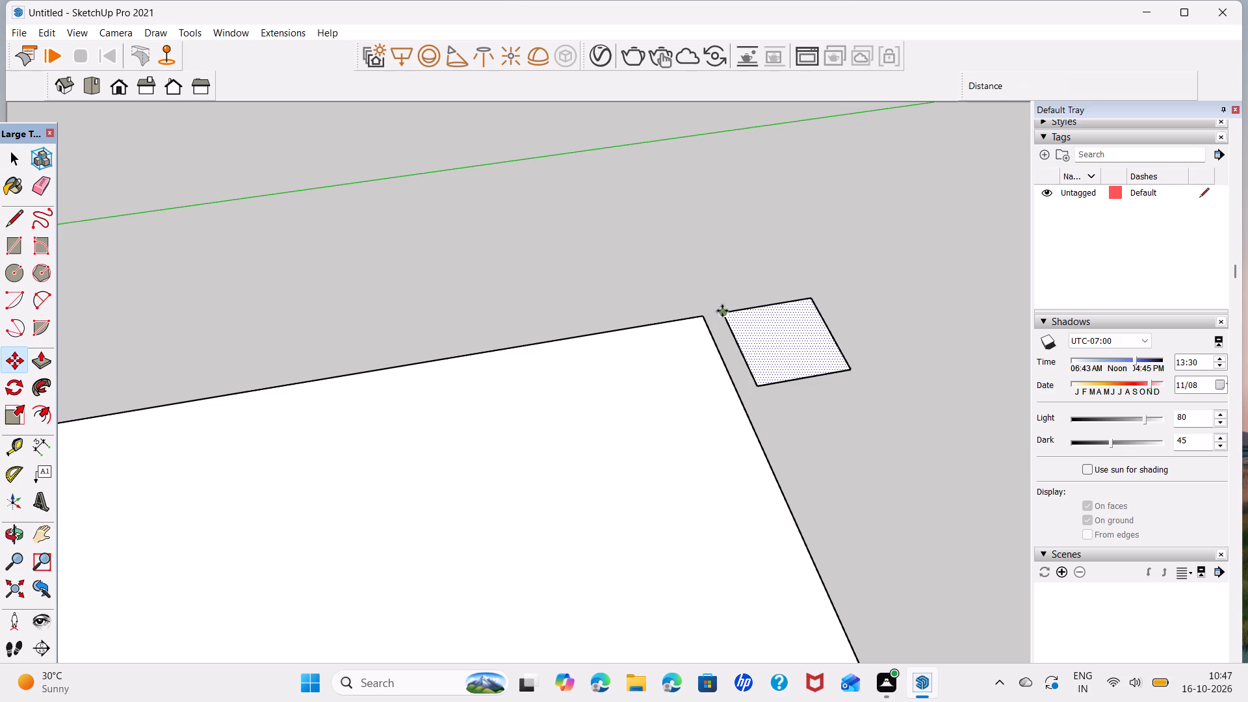
{"action": "left_click", "coordinate": [725, 310]}
{"action": "left_click", "coordinate": [701, 316]}
{"action": "key", "text": "space"}
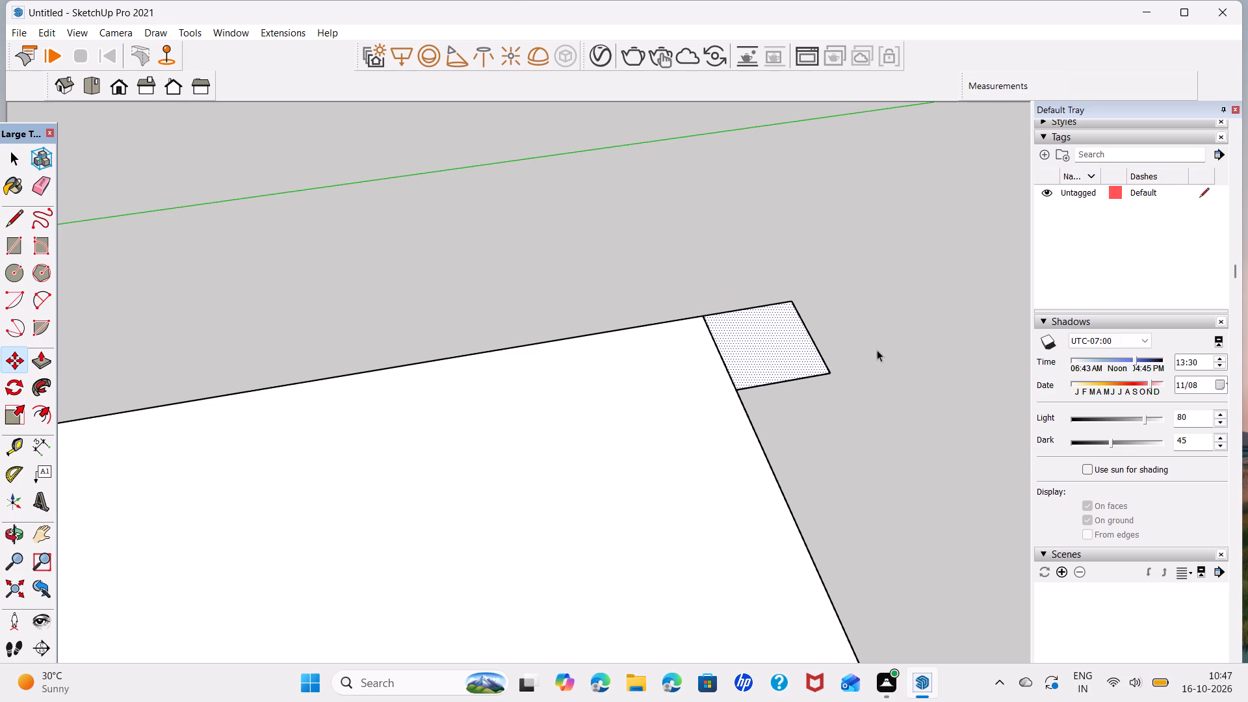
Measure the clear gaps between the last three column squares at the slab's far end with the Dimension tool.
{"action": "scroll", "coordinate": [855, 359], "scroll_direction": "down", "scroll_amount": 7}
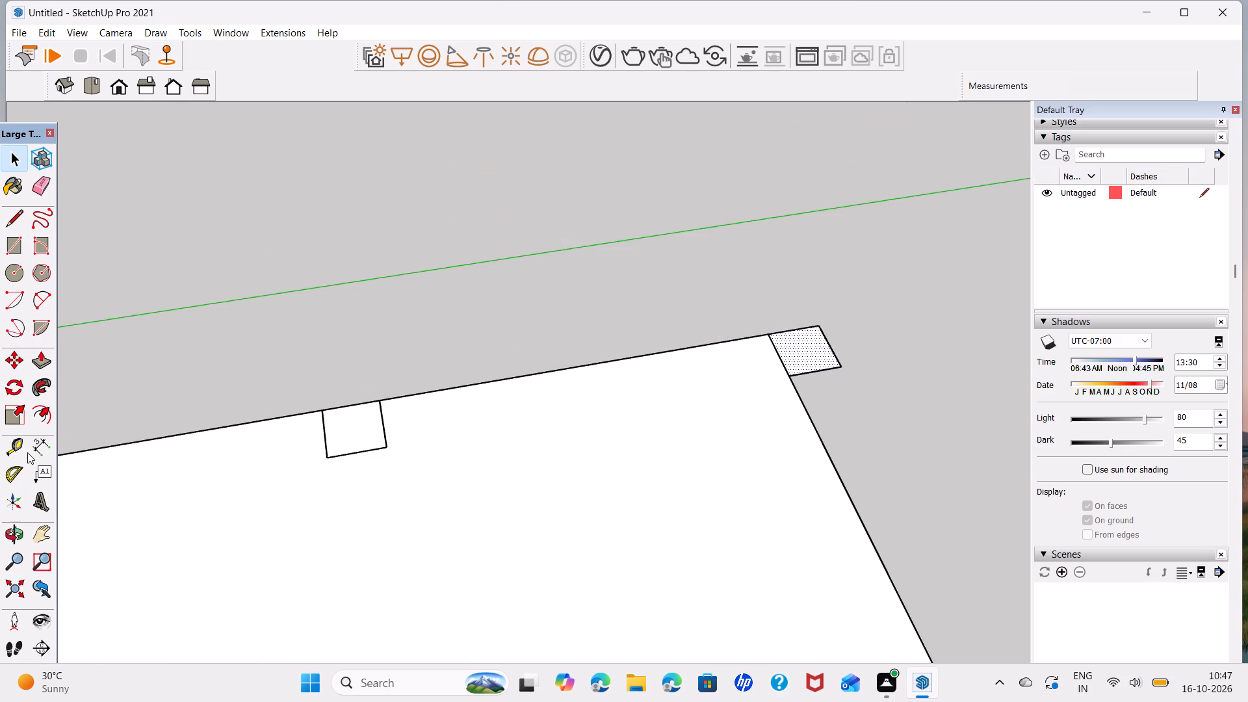
{"action": "left_click", "coordinate": [38, 445]}
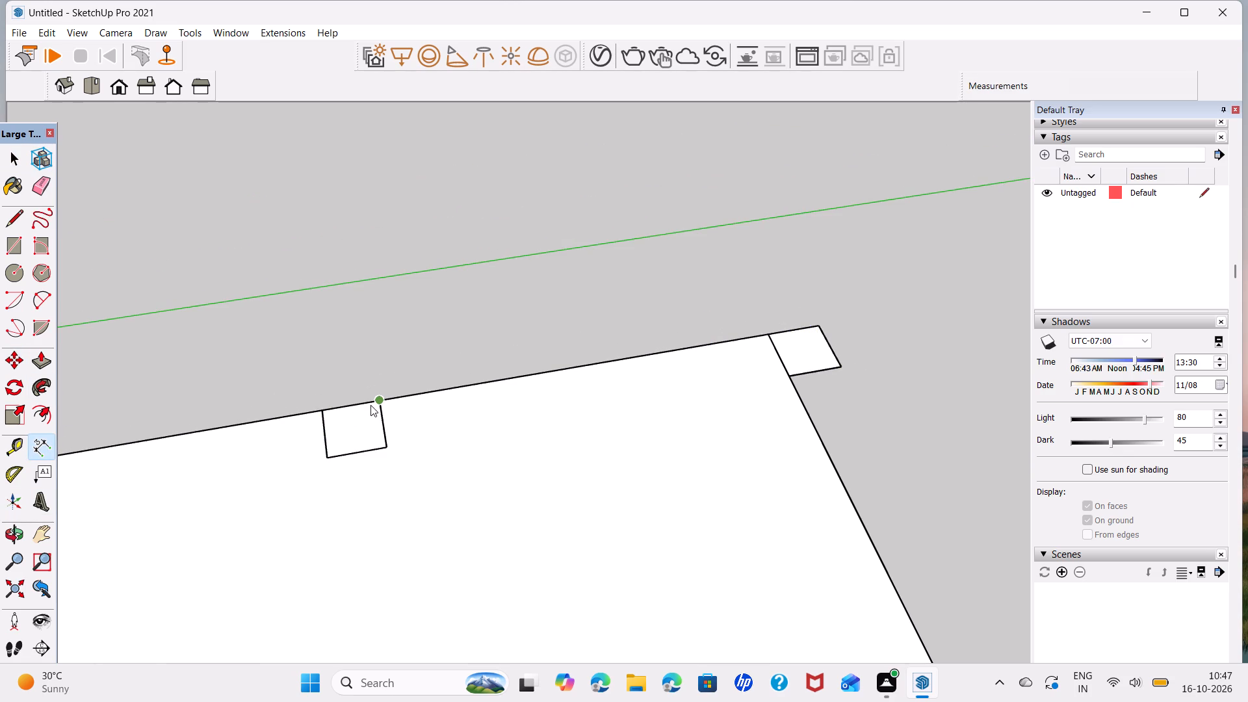
{"action": "left_click", "coordinate": [372, 404]}
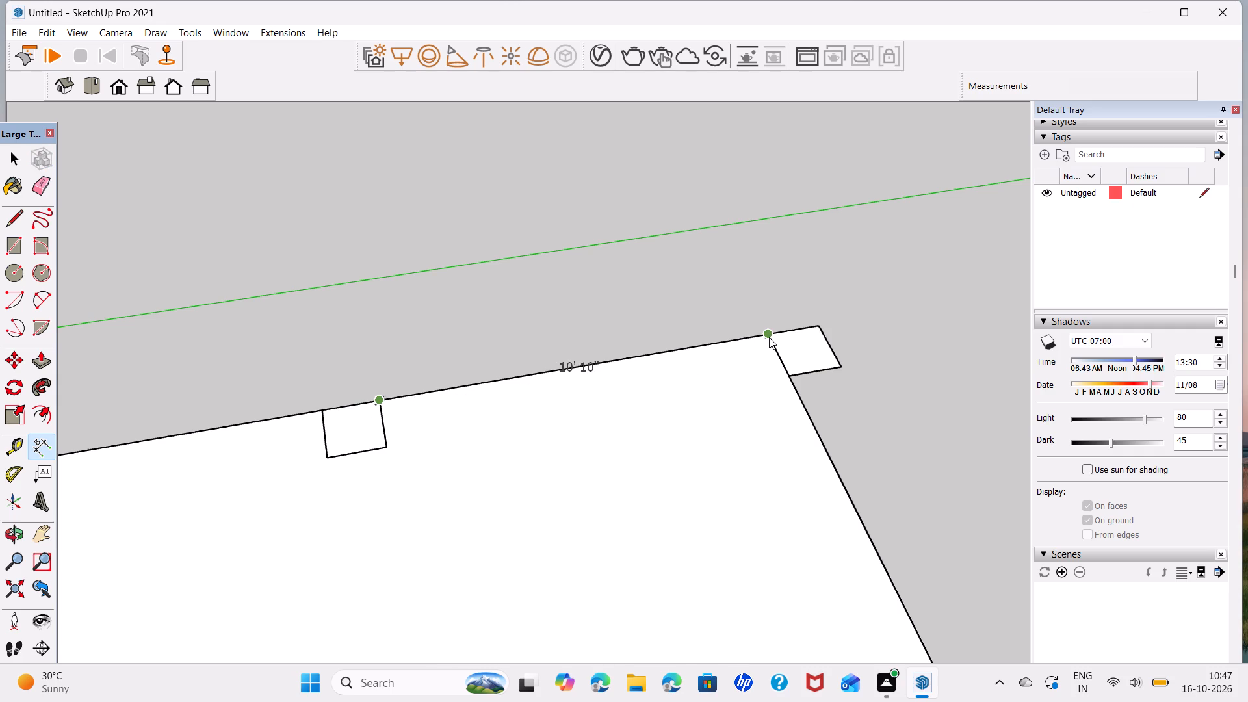
{"action": "scroll", "coordinate": [216, 441], "scroll_direction": "down", "scroll_amount": 5}
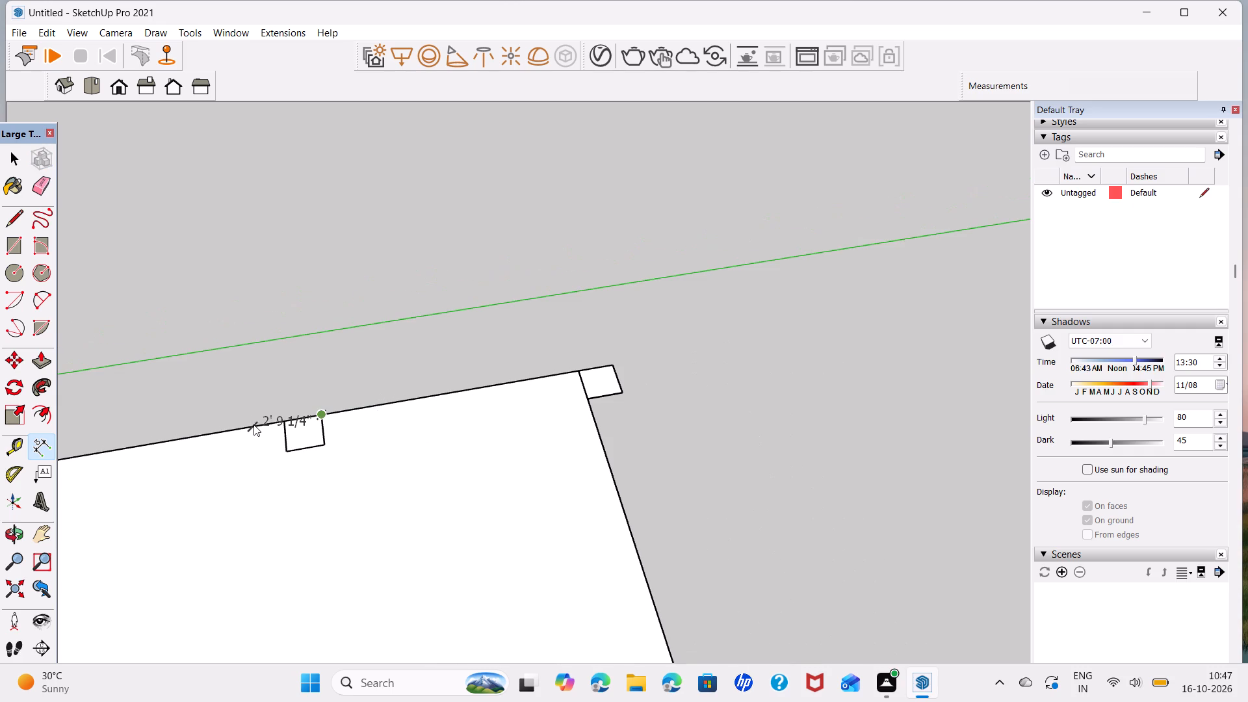
{"action": "middle_click_drag", "start_coordinate": [260, 424], "coordinate": [669, 421]}
{"action": "key", "text": "space"}
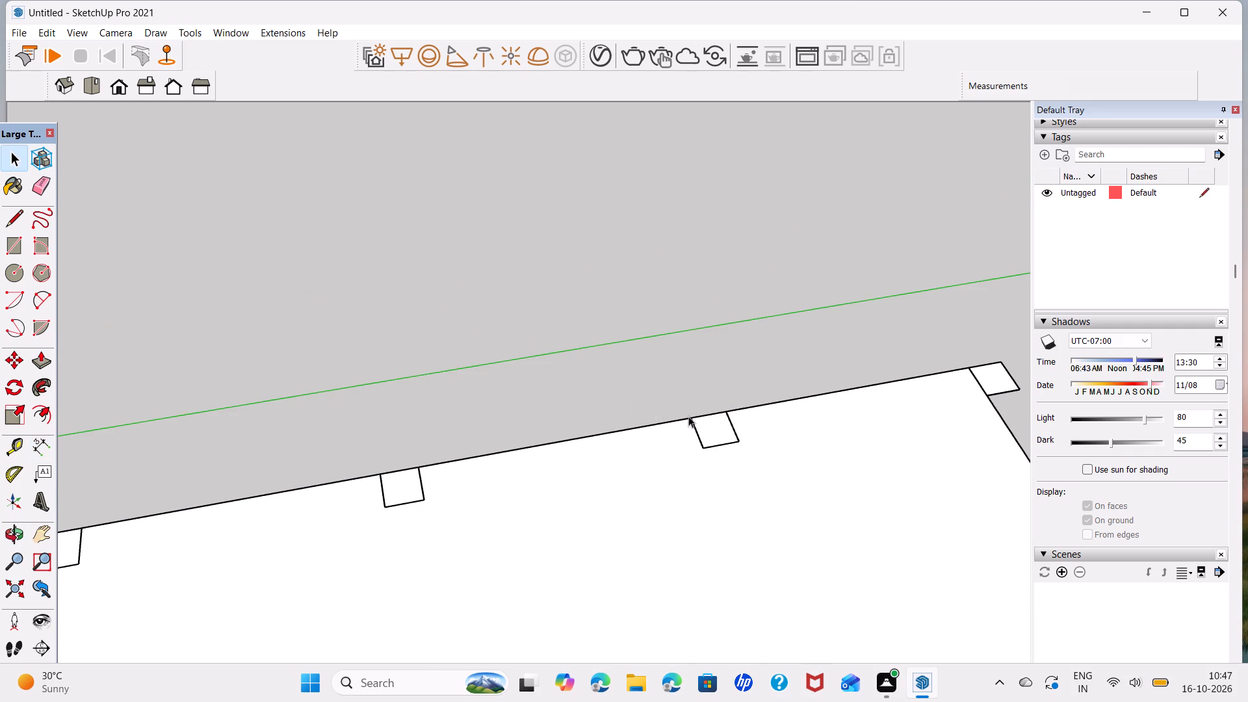
{"action": "left_click", "coordinate": [44, 450]}
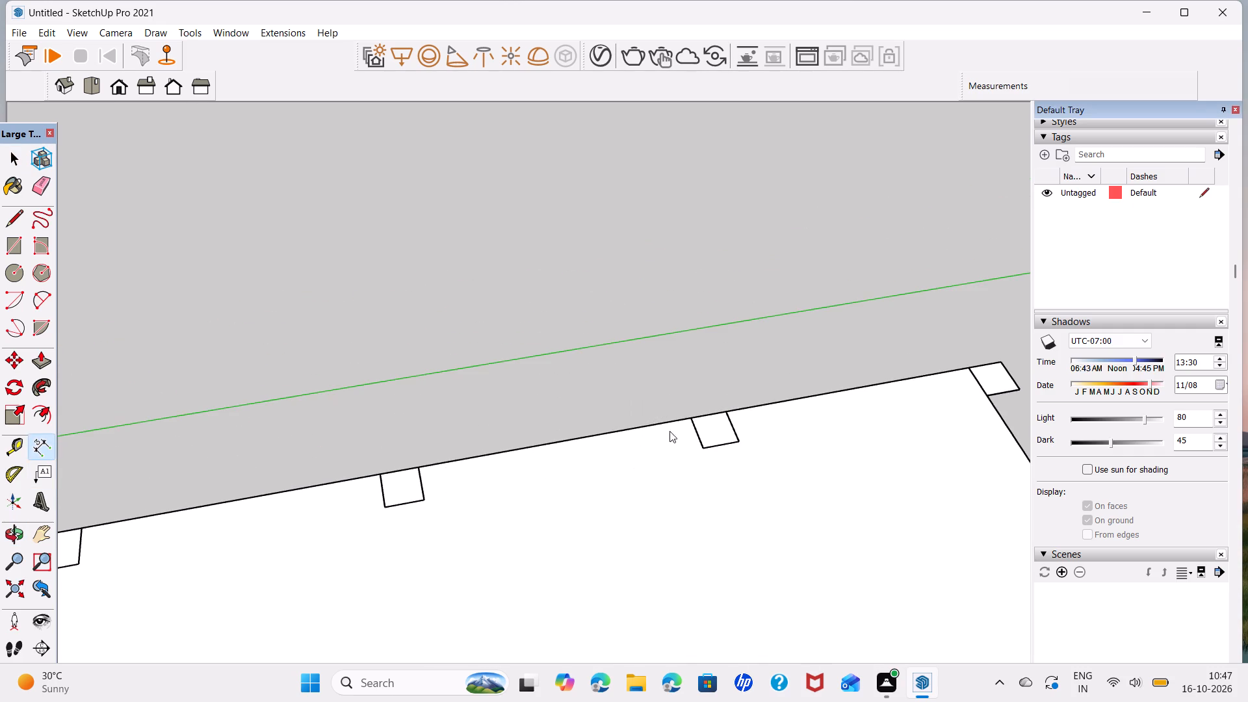
{"action": "left_click", "coordinate": [695, 417]}
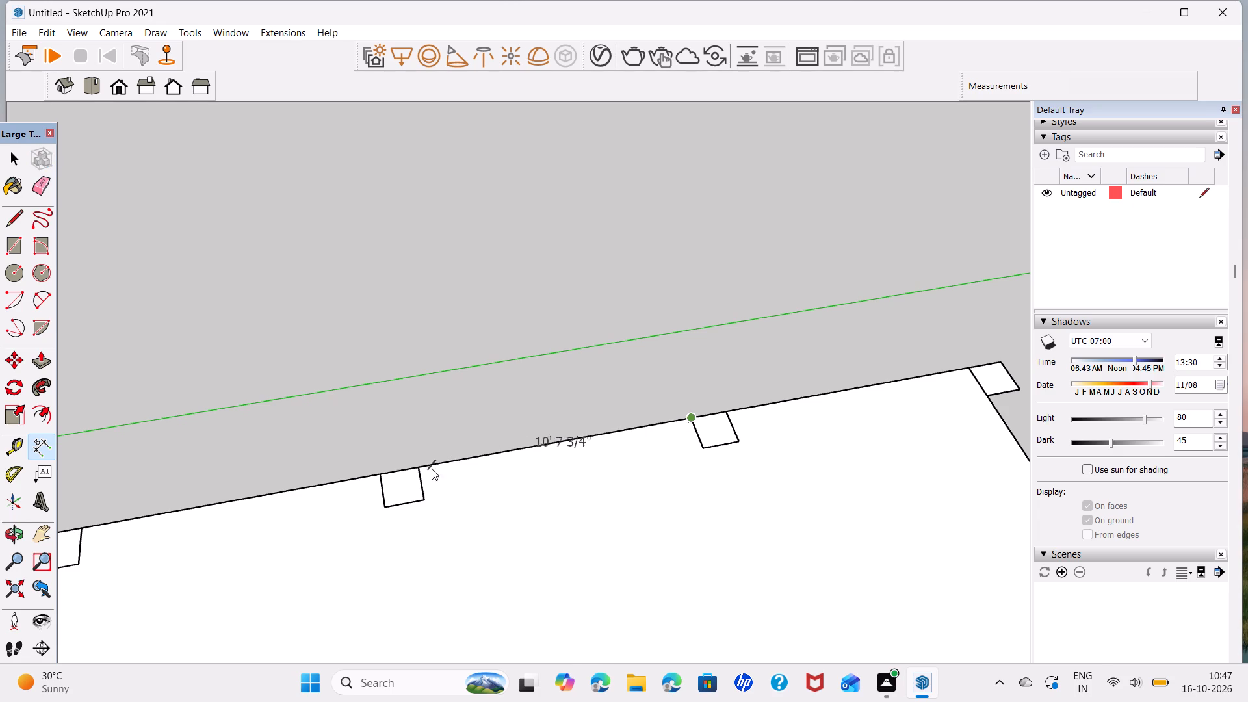
{"action": "key", "text": "space"}
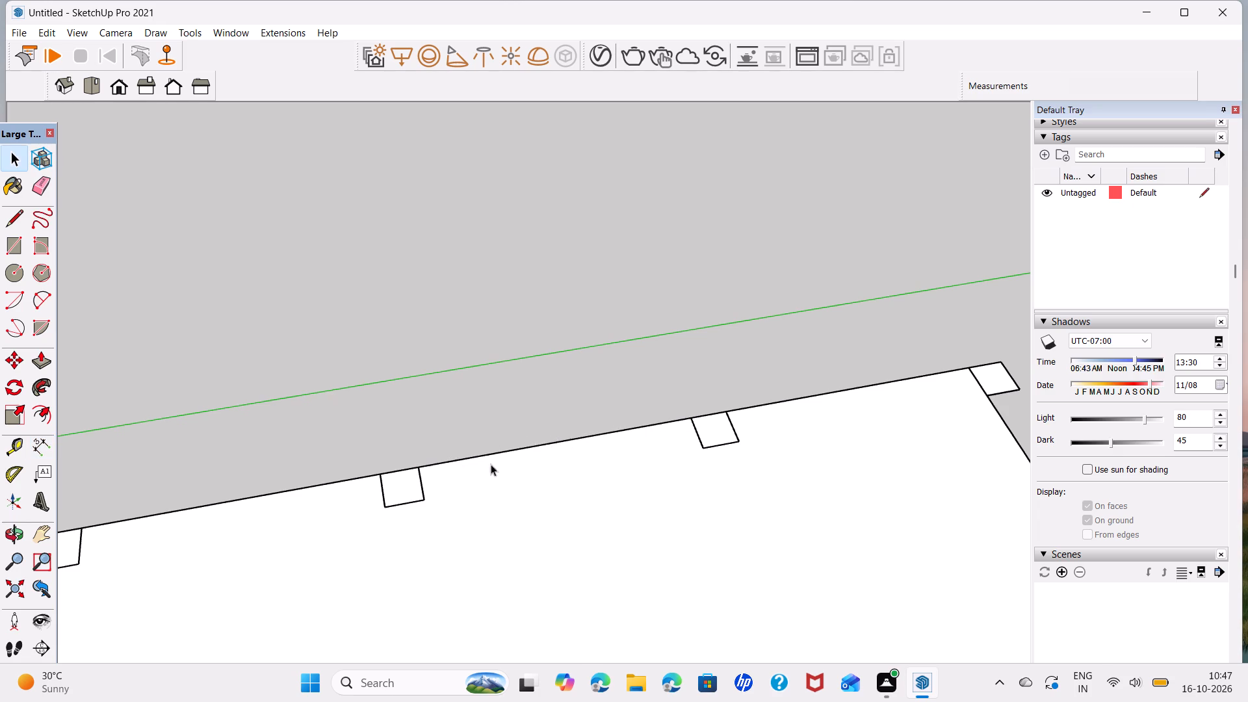
Examine the full row of column squares along the slab's long edge, from the far end to the starting corner.
{"action": "scroll", "coordinate": [552, 462], "scroll_direction": "down", "scroll_amount": 11}
{"action": "middle_click_drag", "start_coordinate": [469, 521], "coordinate": [352, 510]}
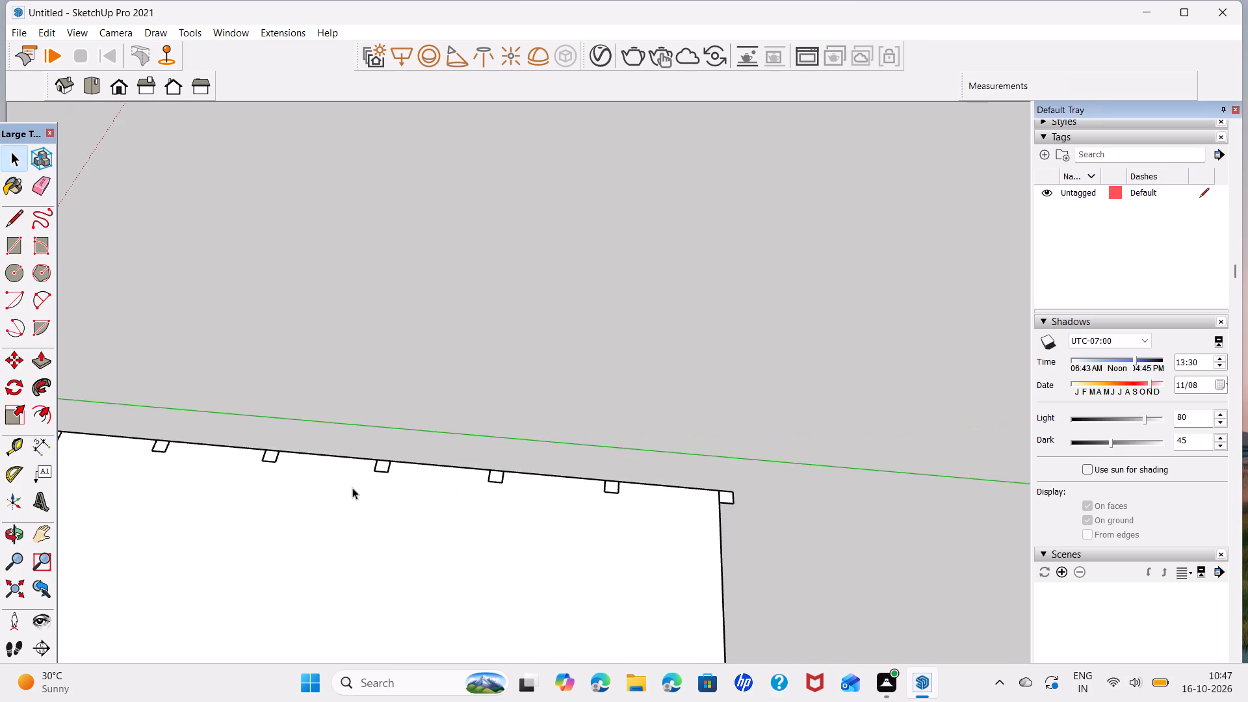
{"action": "middle_click_drag", "start_coordinate": [352, 487], "coordinate": [807, 418], "text": "shift"}
{"action": "scroll", "coordinate": [666, 442], "scroll_direction": "down", "scroll_amount": 6}
{"action": "middle_click_drag", "start_coordinate": [666, 449], "coordinate": [727, 447]}
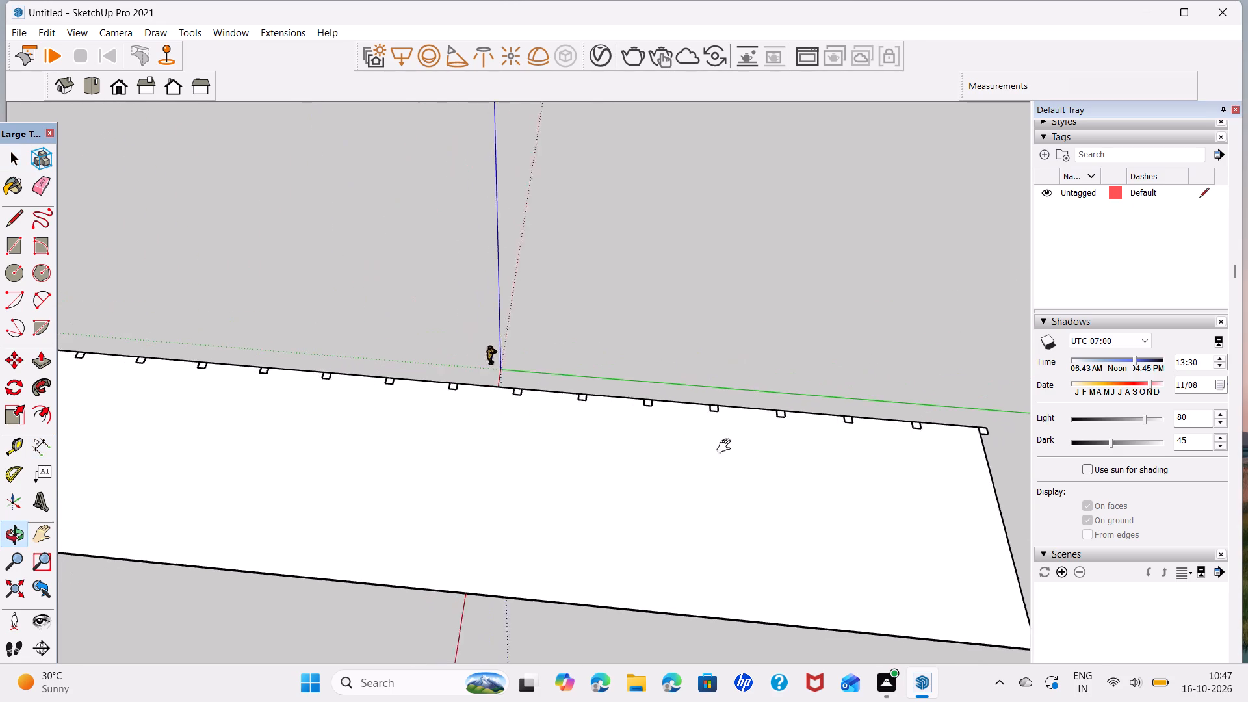
{"action": "middle_click_drag", "start_coordinate": [727, 447], "coordinate": [753, 447]}
{"action": "scroll", "coordinate": [753, 447], "scroll_direction": "down", "scroll_amount": 5}
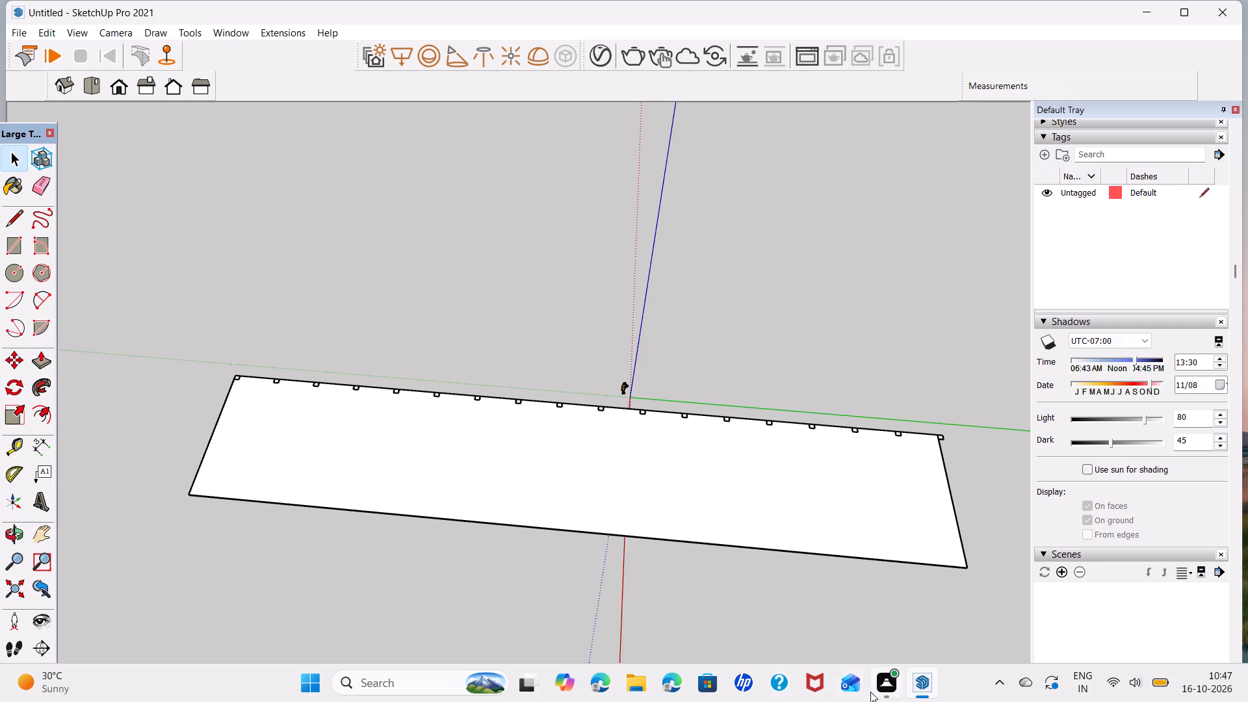
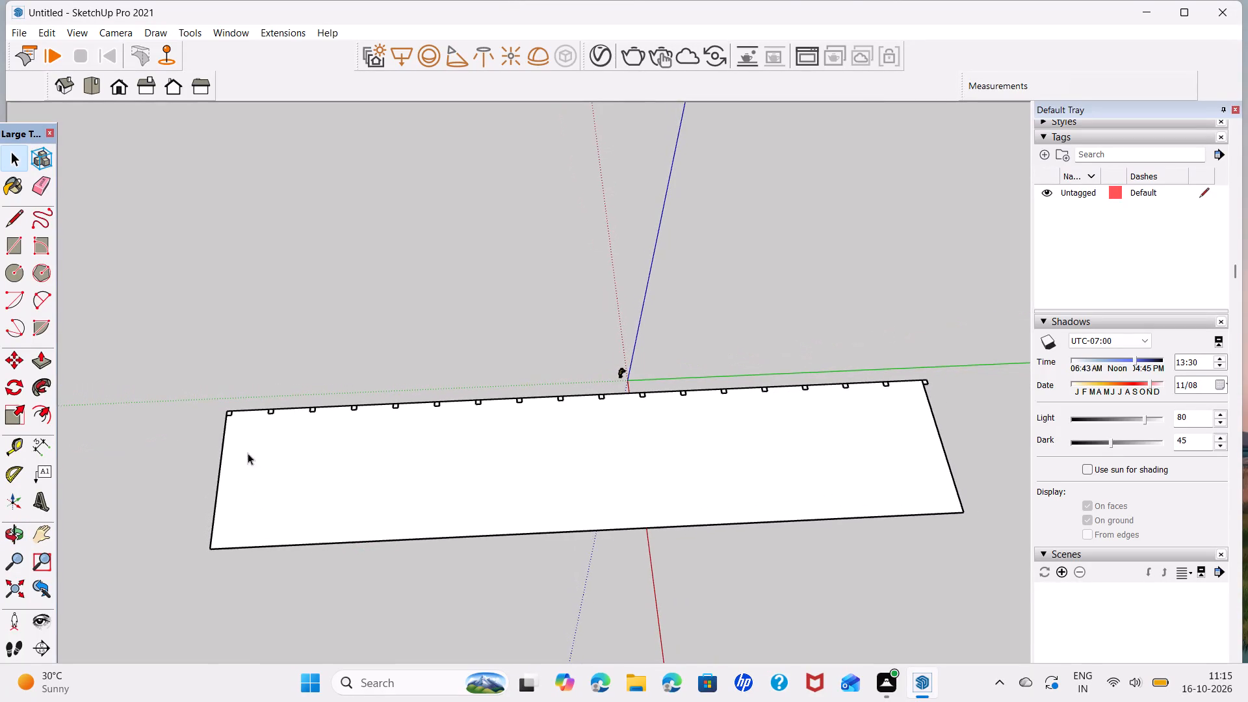
Extrude the column square at the slab's starting corner up to a 14' high column with Push/Pull.
{"action": "scroll", "coordinate": [229, 427], "scroll_direction": "up", "scroll_amount": 7}
{"action": "left_click", "coordinate": [230, 398]}
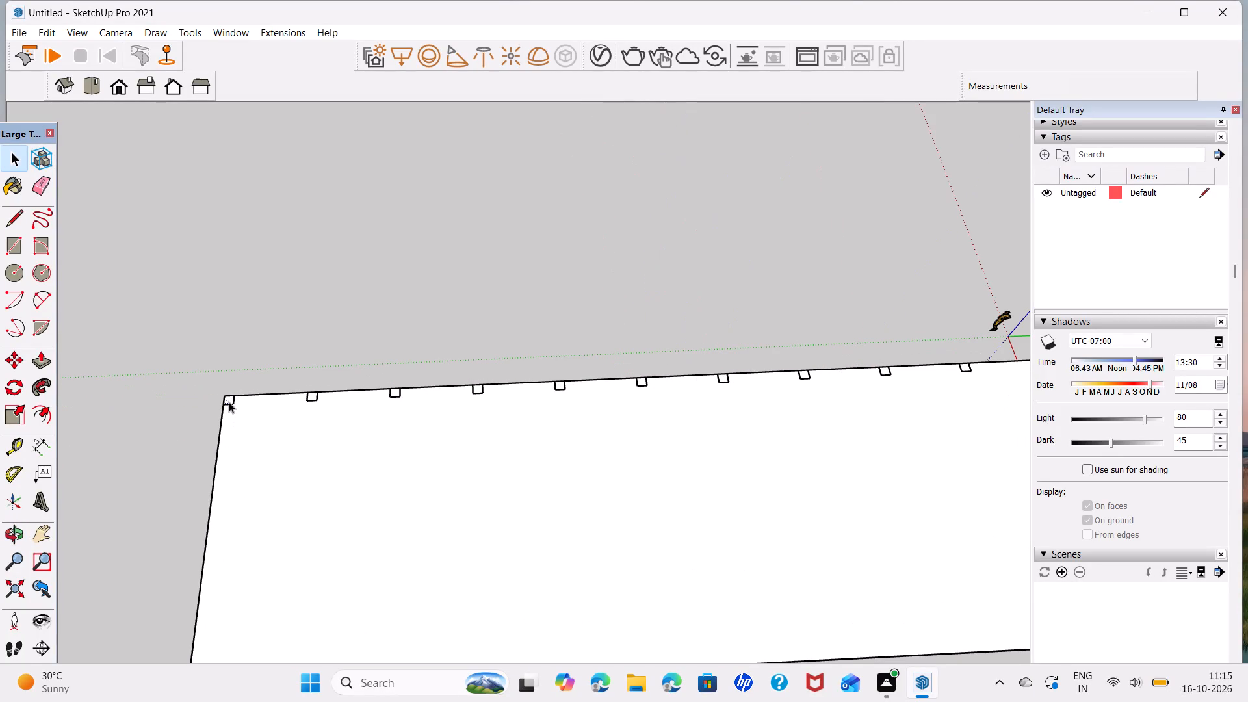
{"action": "key", "text": "p"}
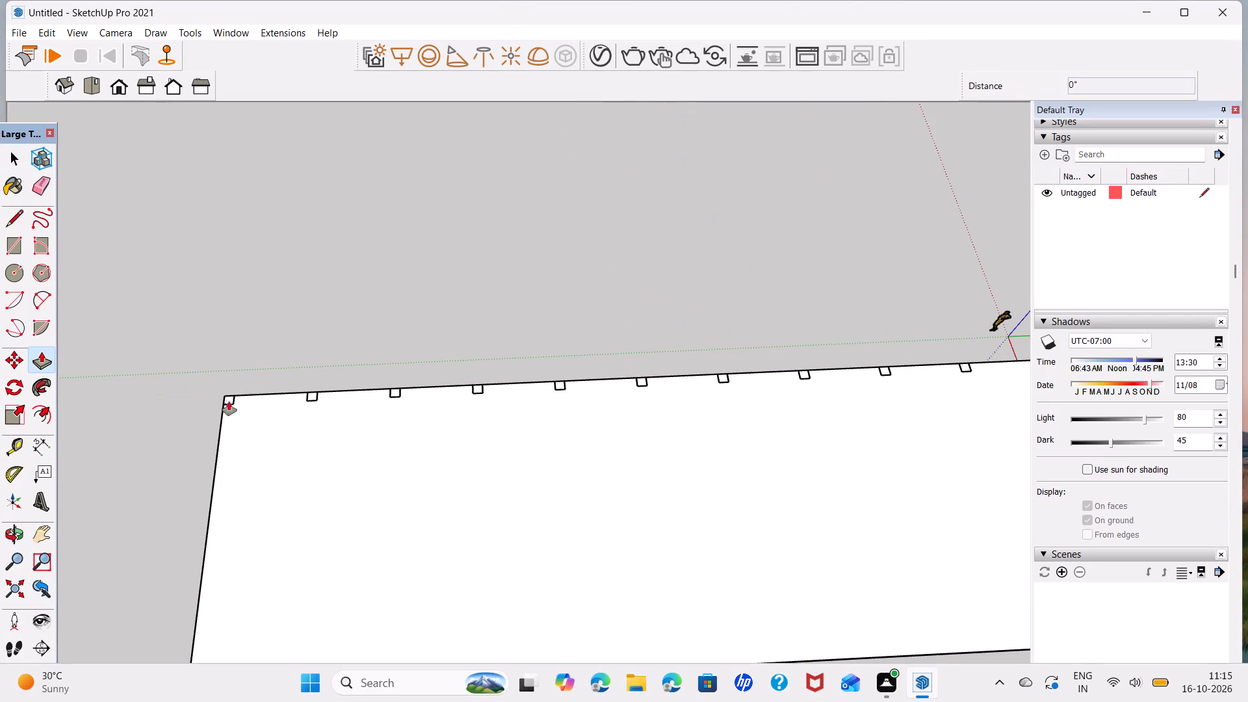
{"action": "left_click", "coordinate": [229, 402]}
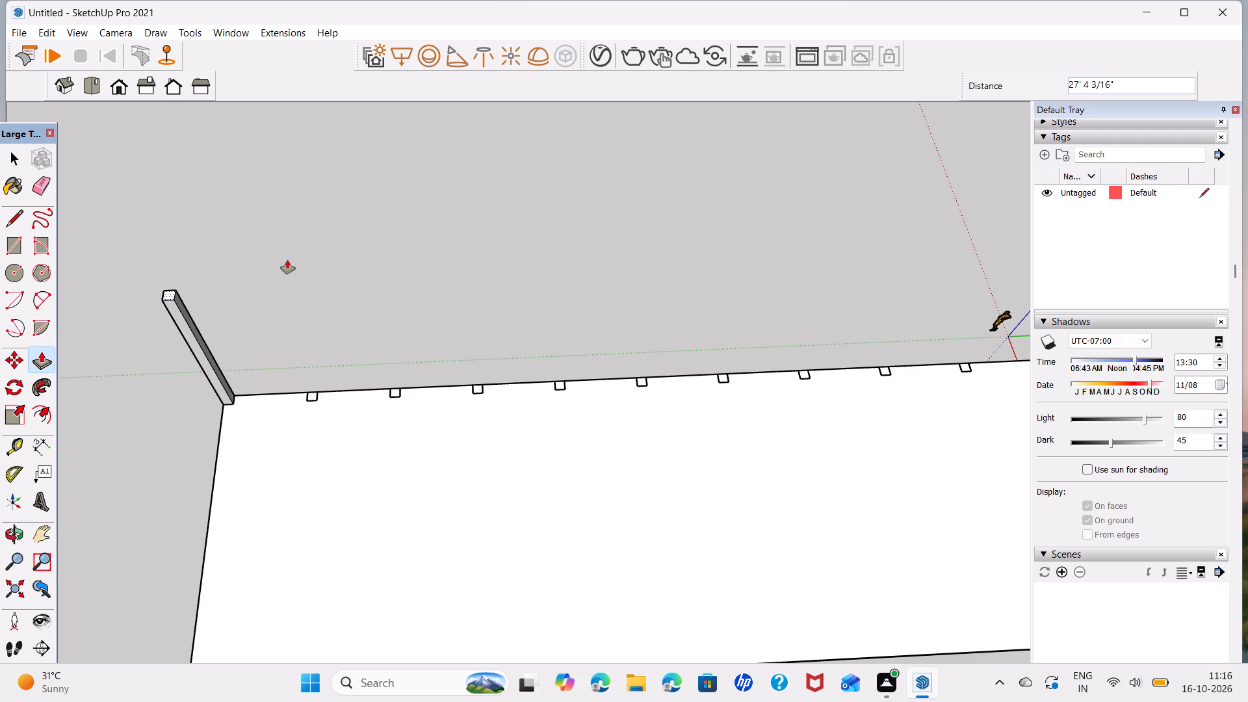
{"action": "type", "text": "14'"}
{"action": "key", "text": "Return"}
{"action": "key", "text": "space"}
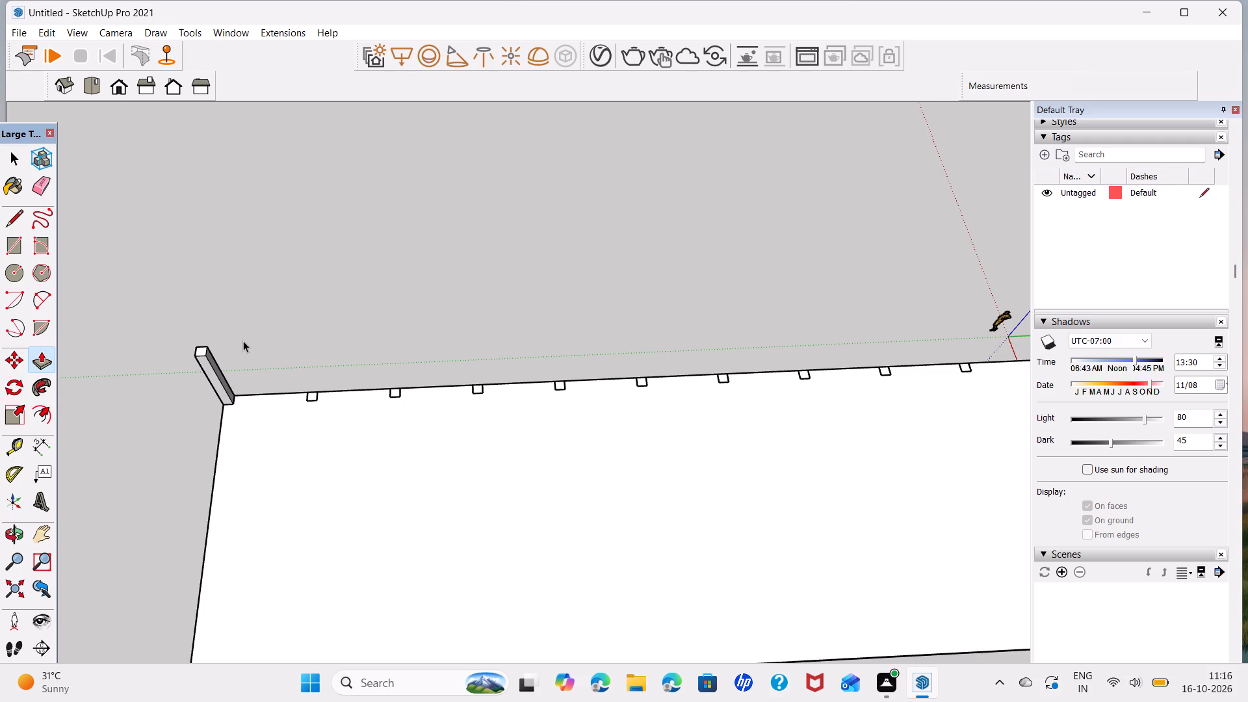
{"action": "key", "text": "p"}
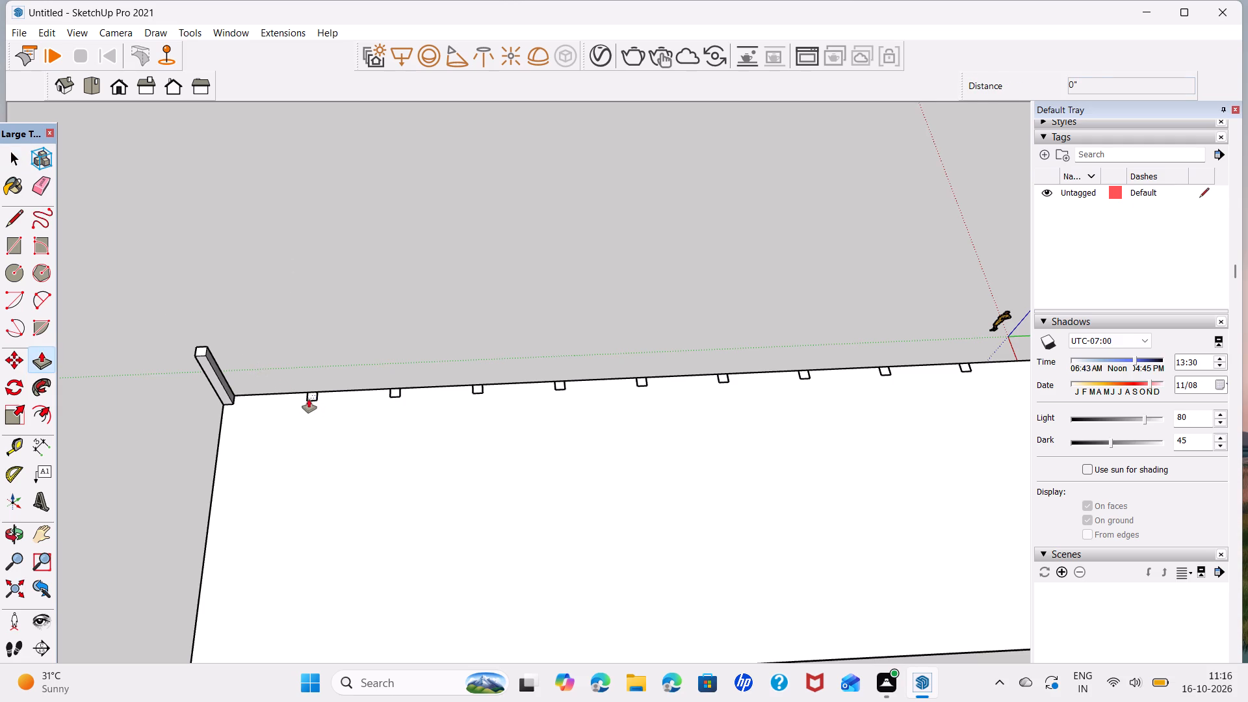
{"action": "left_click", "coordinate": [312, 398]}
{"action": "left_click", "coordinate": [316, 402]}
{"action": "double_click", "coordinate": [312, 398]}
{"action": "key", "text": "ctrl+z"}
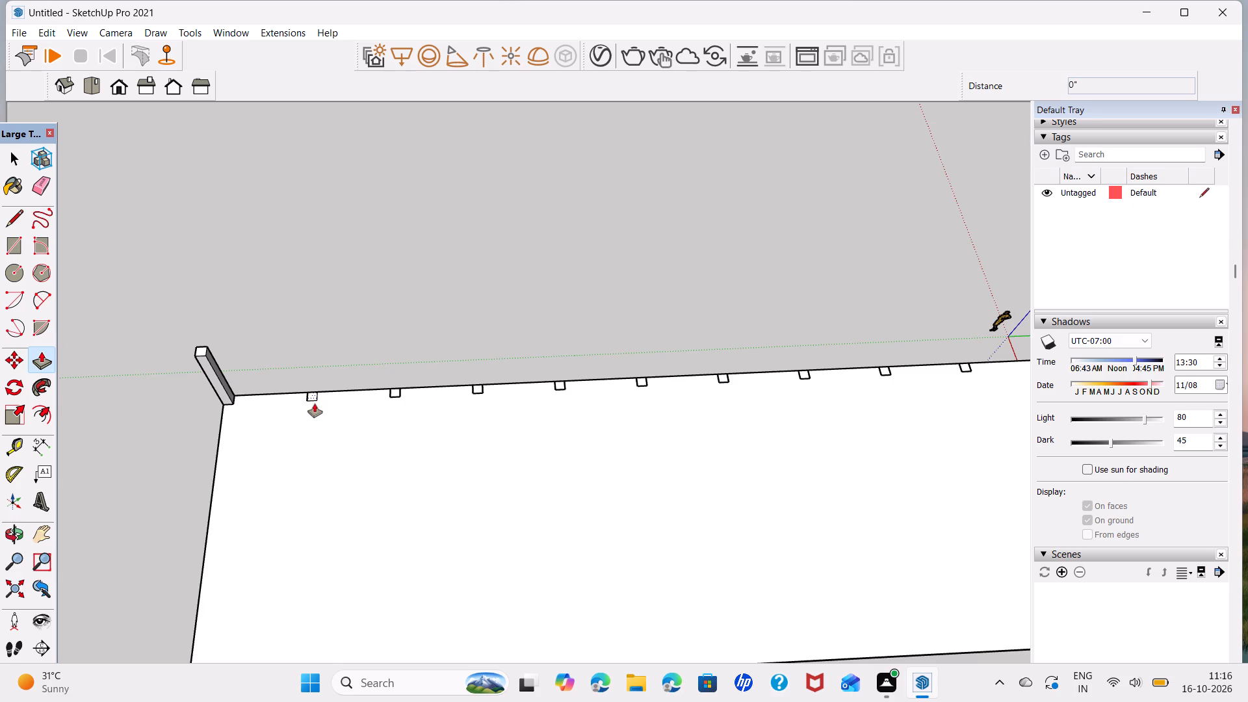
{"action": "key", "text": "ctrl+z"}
Extrude the second through eighth column squares from the starting corner to the first column's 14' height.
{"action": "left_click", "coordinate": [313, 394]}
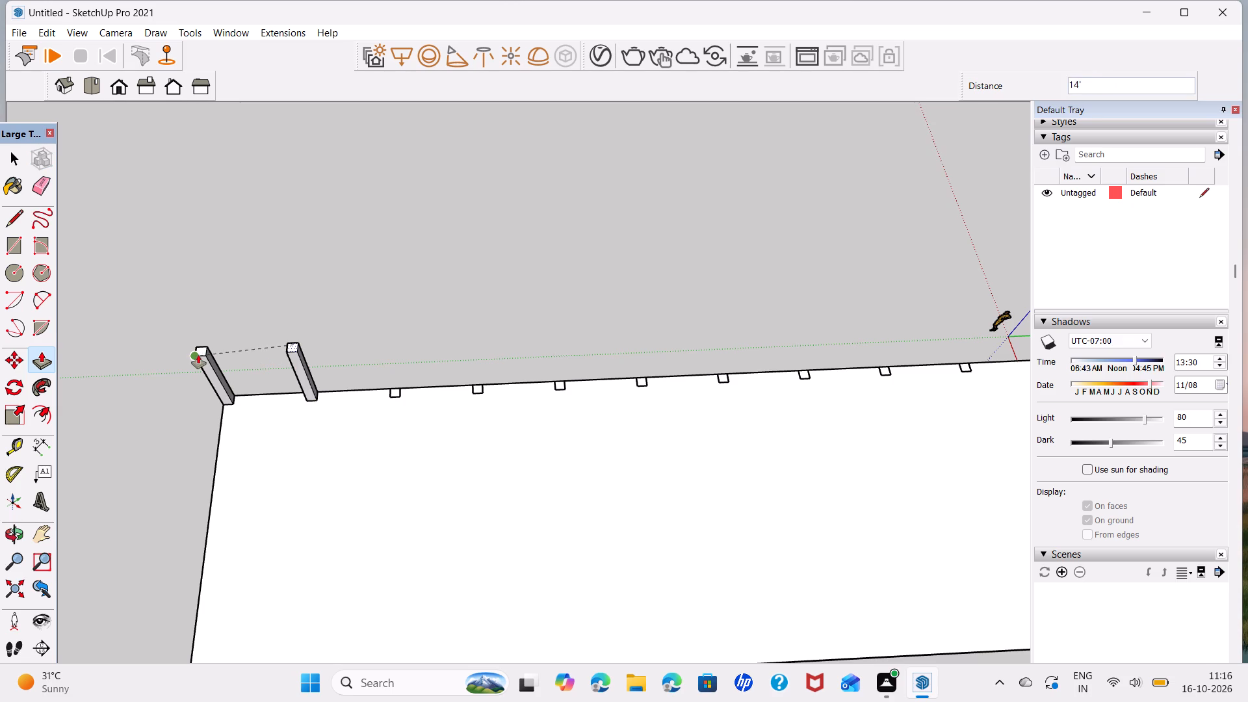
{"action": "left_click", "coordinate": [198, 355]}
{"action": "scroll", "coordinate": [388, 395], "scroll_direction": "up", "scroll_amount": 6}
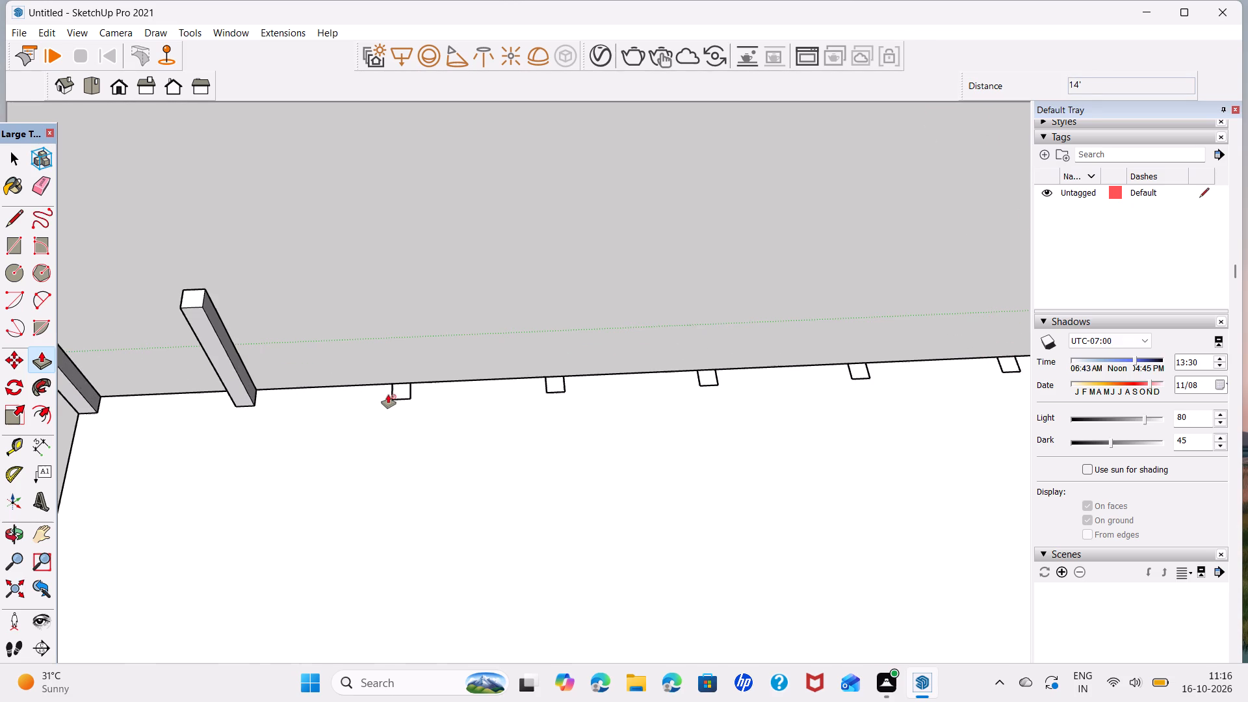
{"action": "double_click", "coordinate": [399, 391]}
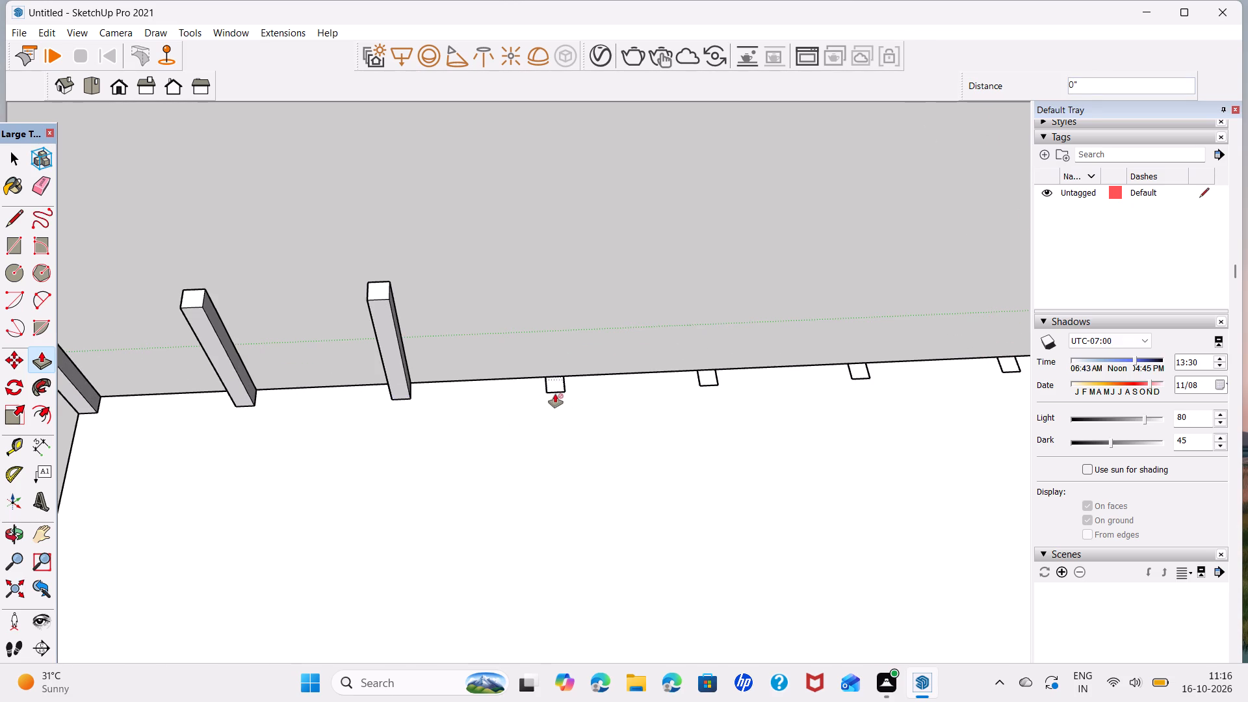
{"action": "double_click", "coordinate": [556, 386]}
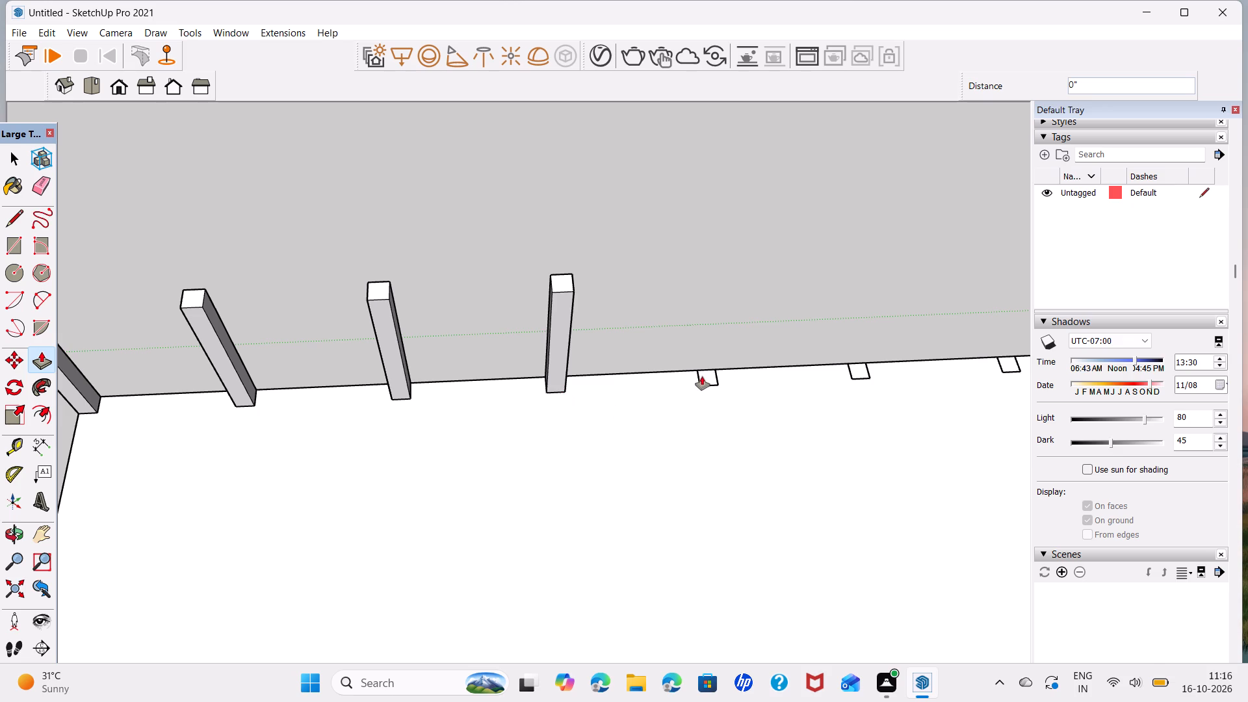
{"action": "double_click", "coordinate": [708, 379]}
{"action": "scroll", "coordinate": [708, 379], "scroll_direction": "down", "scroll_amount": 2}
{"action": "middle_click_drag", "start_coordinate": [711, 375], "coordinate": [188, 318], "text": "shift"}
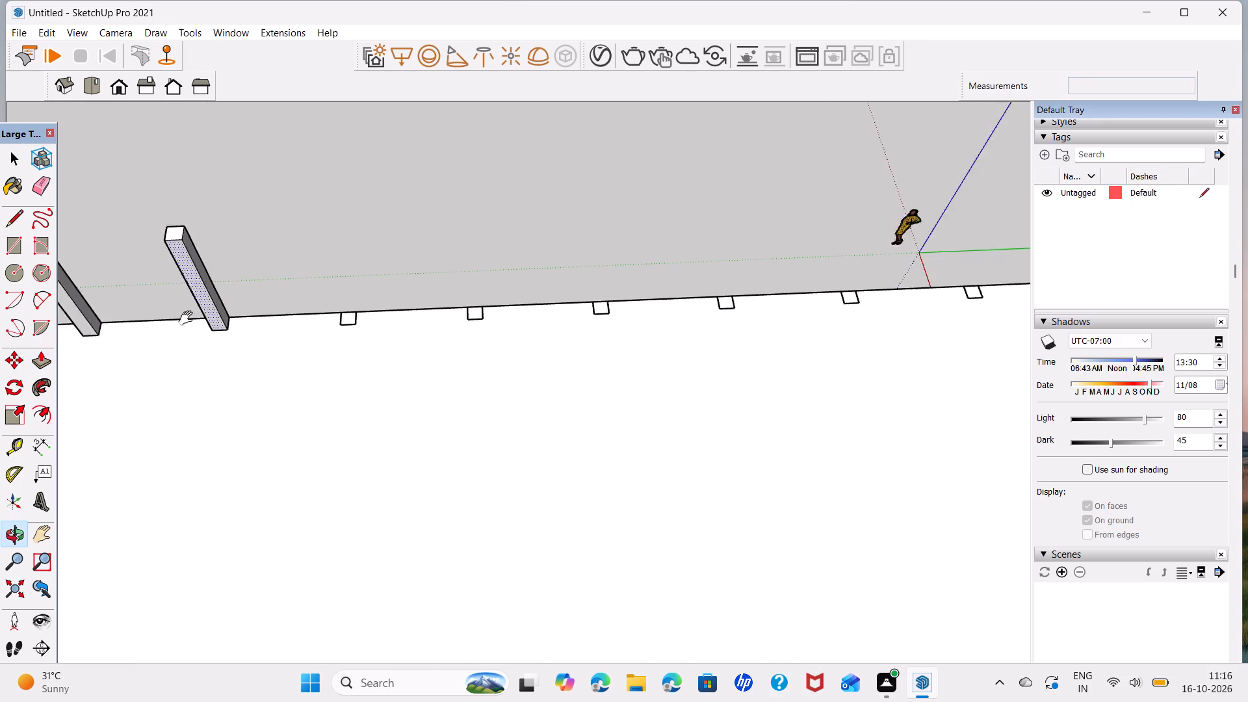
{"action": "middle_click_drag", "start_coordinate": [188, 318], "coordinate": [161, 318], "text": "shift"}
{"action": "double_click", "coordinate": [296, 317]}
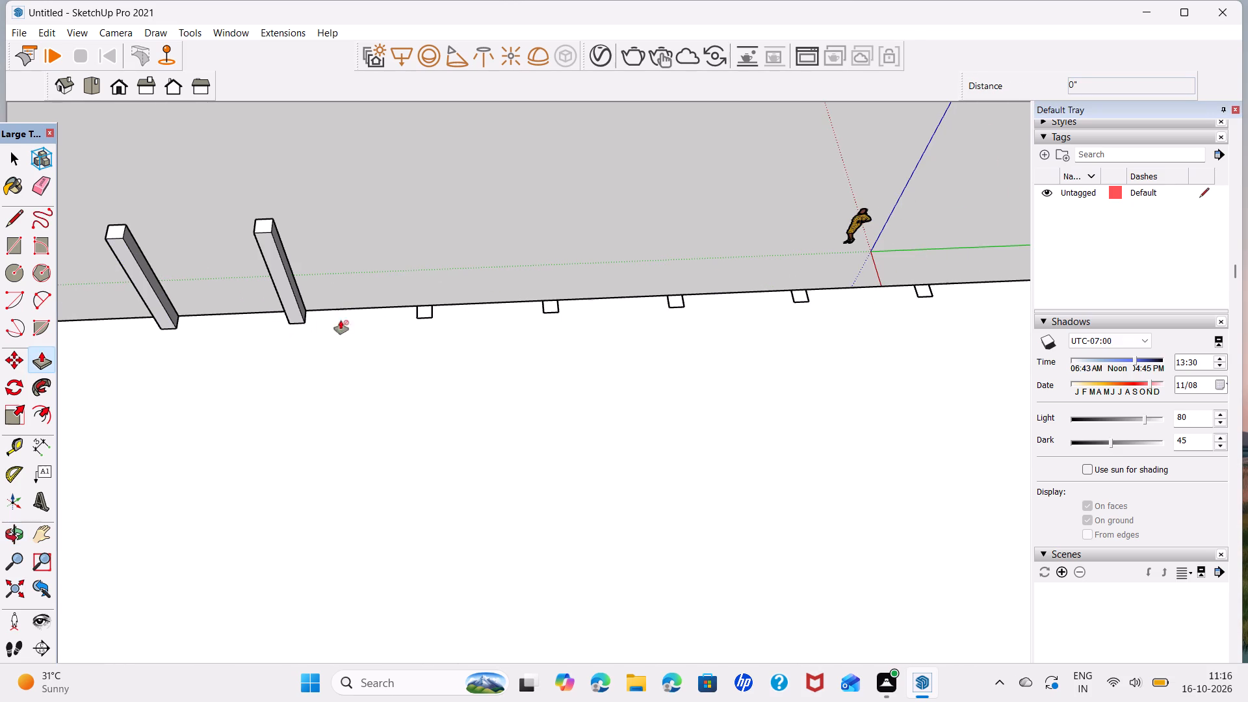
{"action": "double_click", "coordinate": [422, 313]}
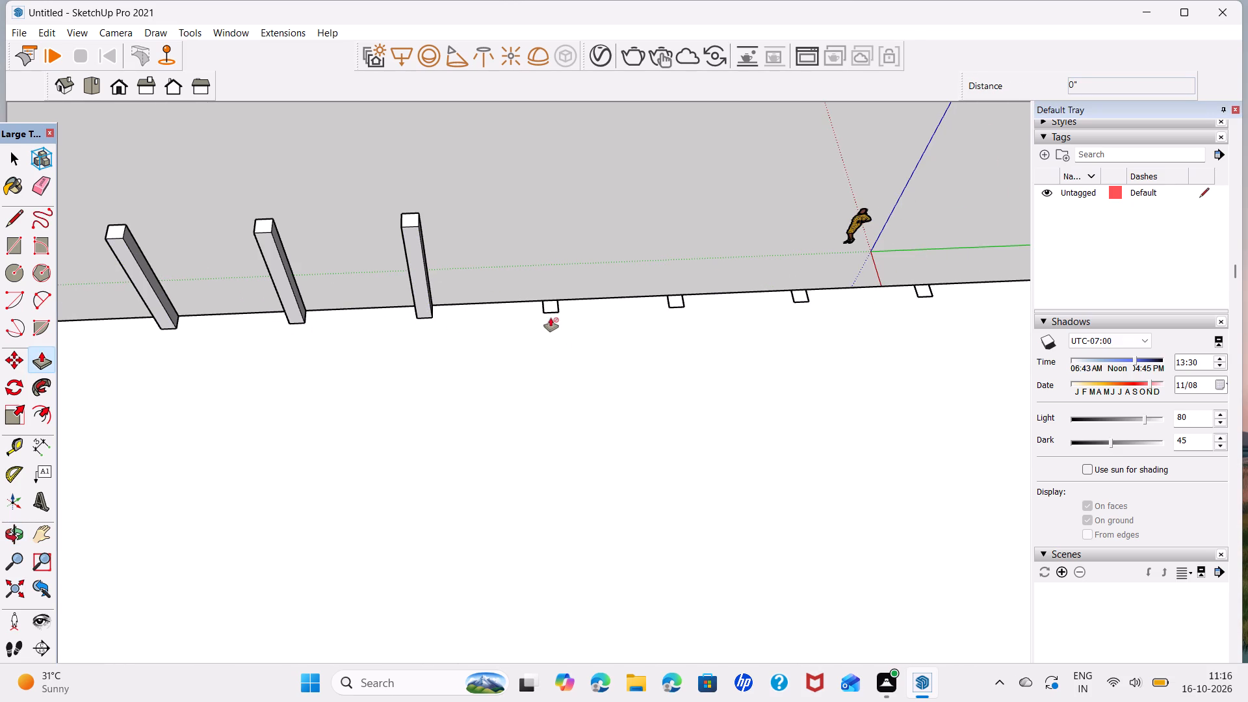
{"action": "double_click", "coordinate": [549, 310]}
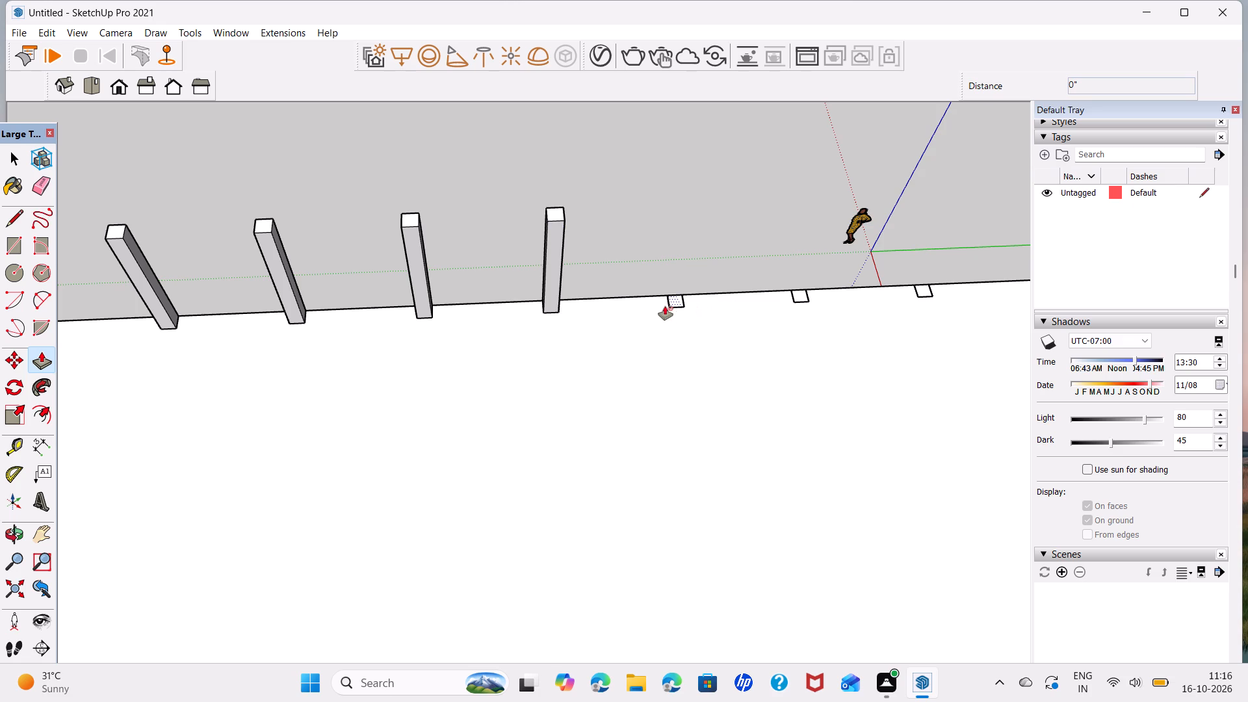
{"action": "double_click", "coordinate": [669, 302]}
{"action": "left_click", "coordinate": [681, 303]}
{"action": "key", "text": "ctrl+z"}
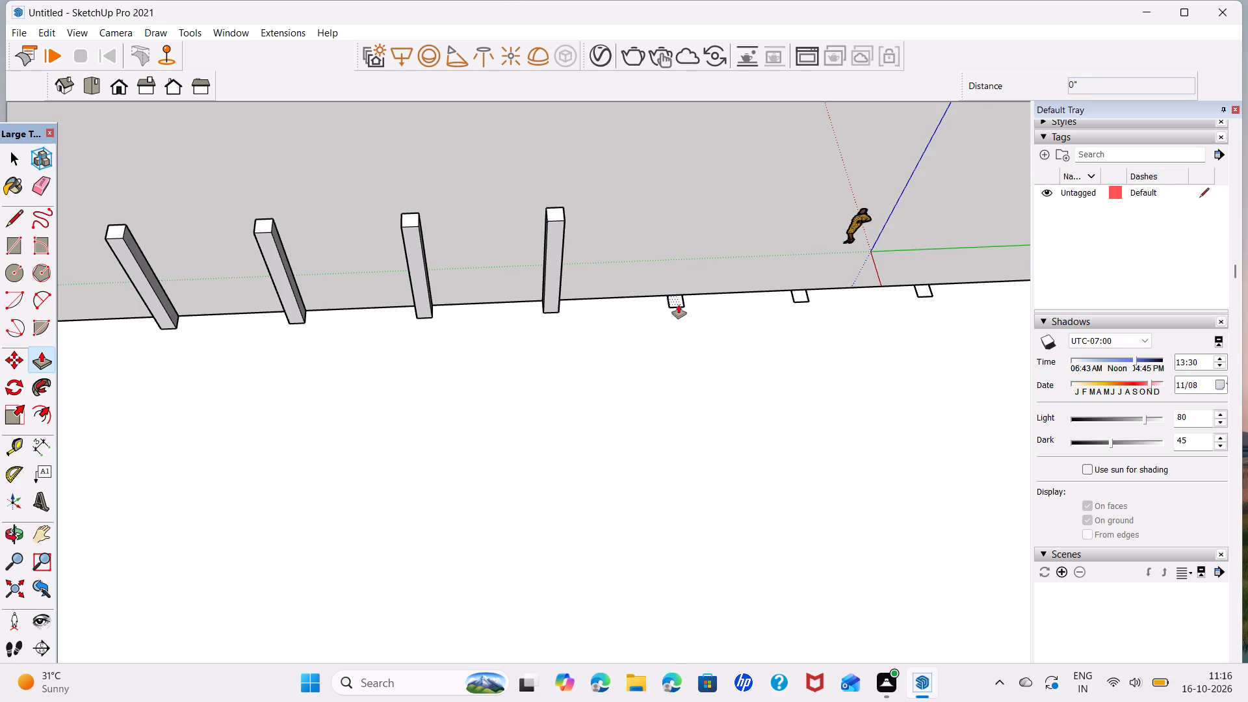
Extrude the ninth through fifteenth column squares to 14', matching the height of the neighbouring columns.
{"action": "left_click", "coordinate": [679, 305]}
{"action": "left_click", "coordinate": [555, 222]}
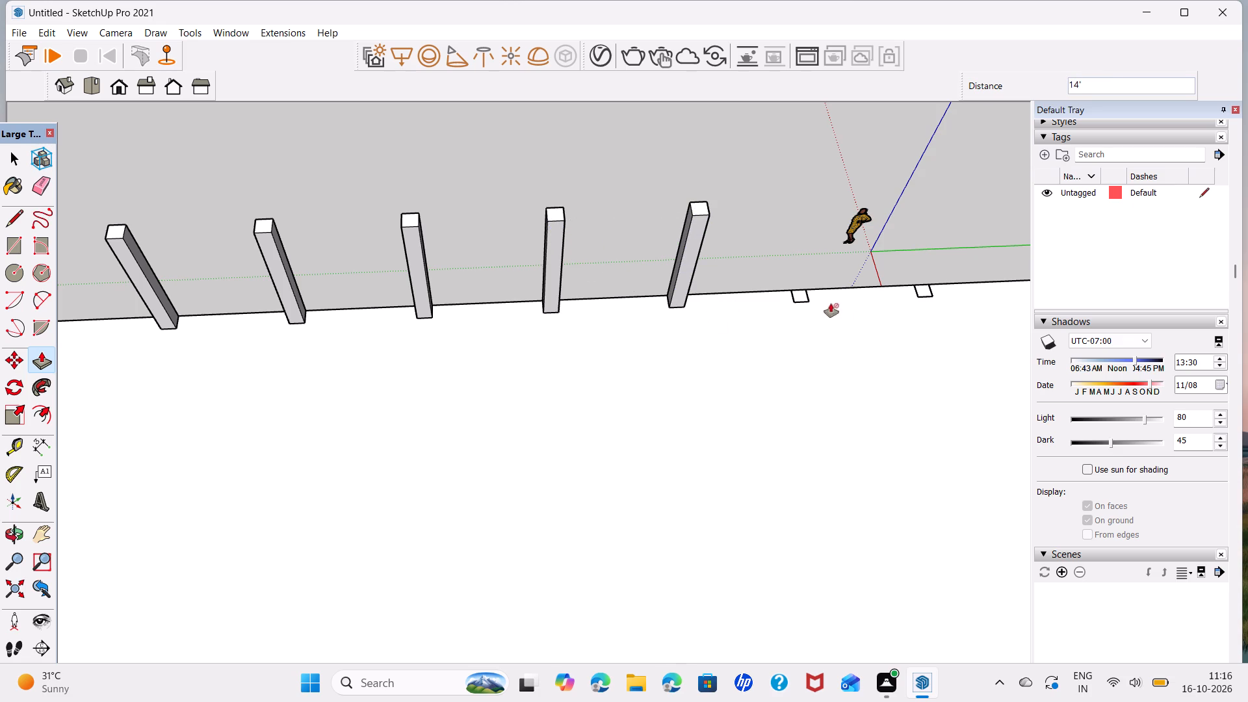
{"action": "double_click", "coordinate": [801, 296]}
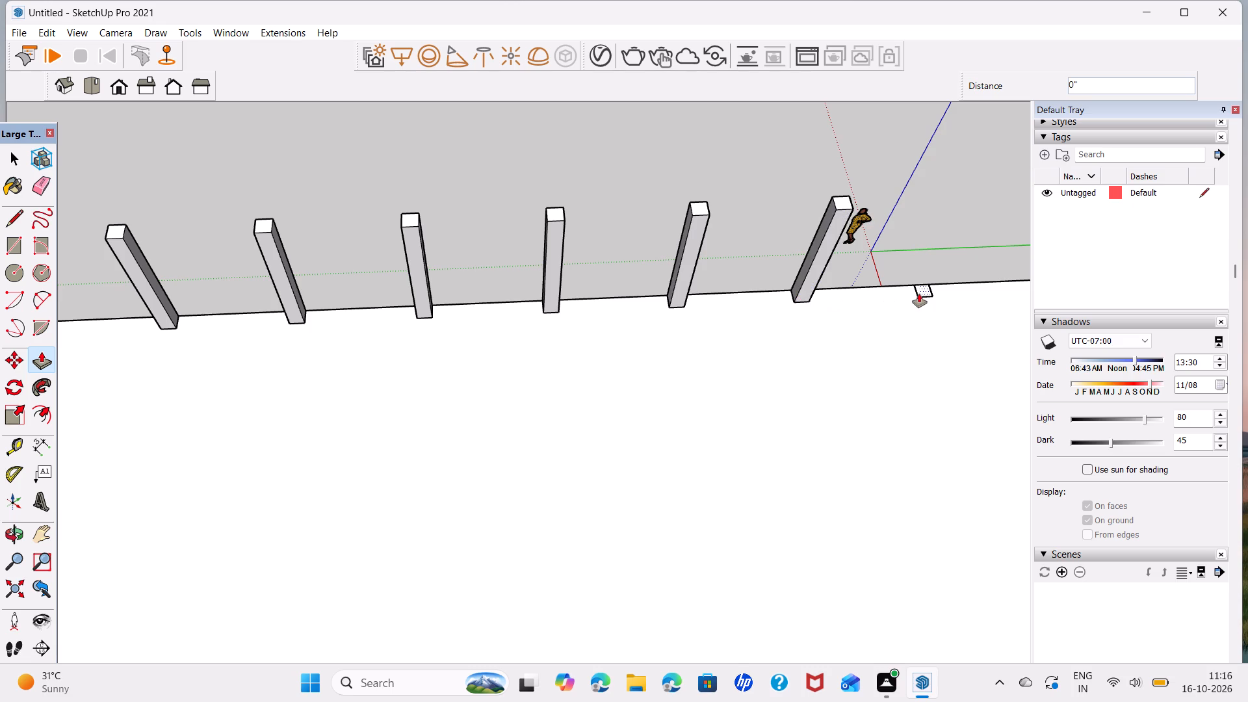
{"action": "double_click", "coordinate": [921, 292]}
{"action": "scroll", "coordinate": [921, 292], "scroll_direction": "down", "scroll_amount": 5}
{"action": "middle_click_drag", "start_coordinate": [922, 292], "coordinate": [595, 335], "text": "shift"}
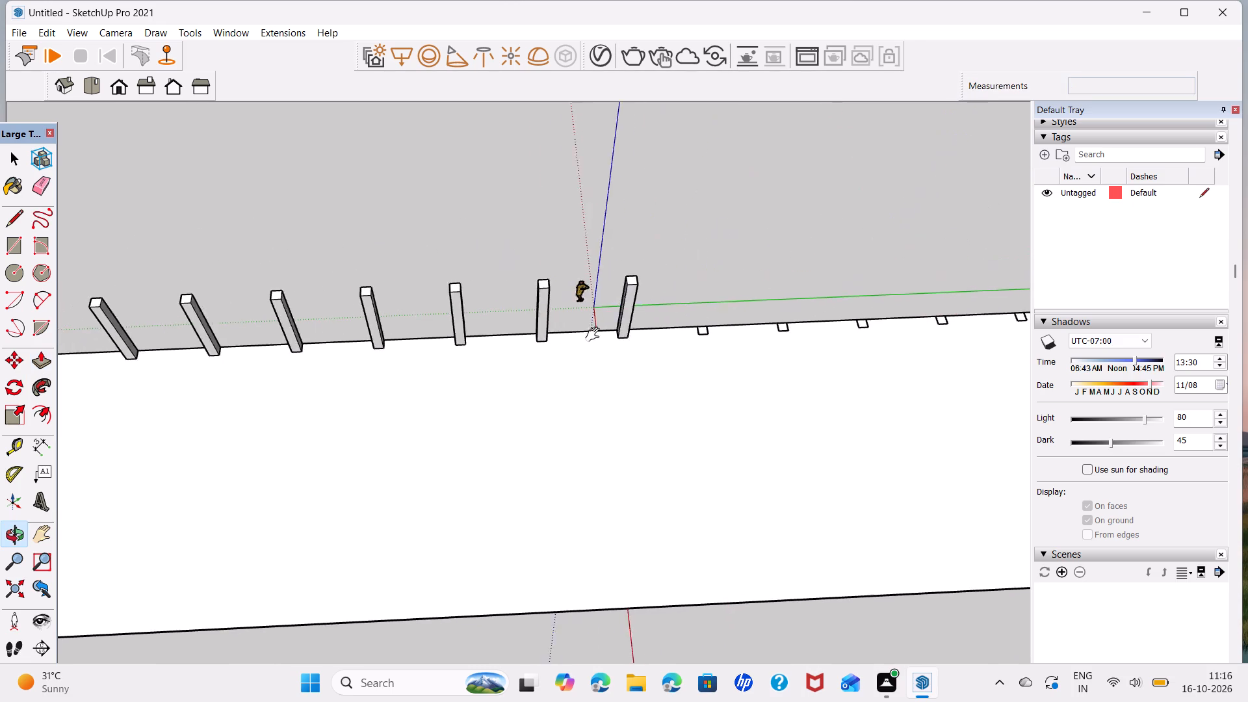
{"action": "middle_click_drag", "start_coordinate": [595, 335], "coordinate": [515, 334], "text": "shift"}
{"action": "double_click", "coordinate": [603, 331]}
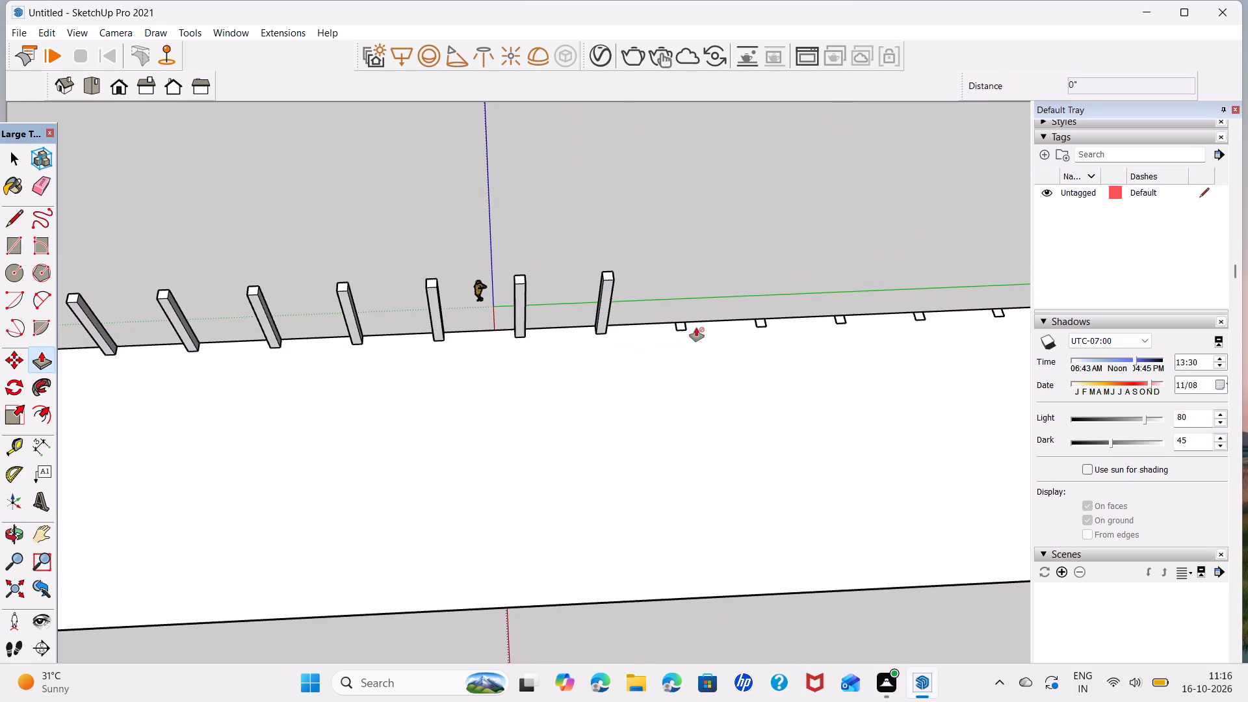
{"action": "double_click", "coordinate": [682, 326]}
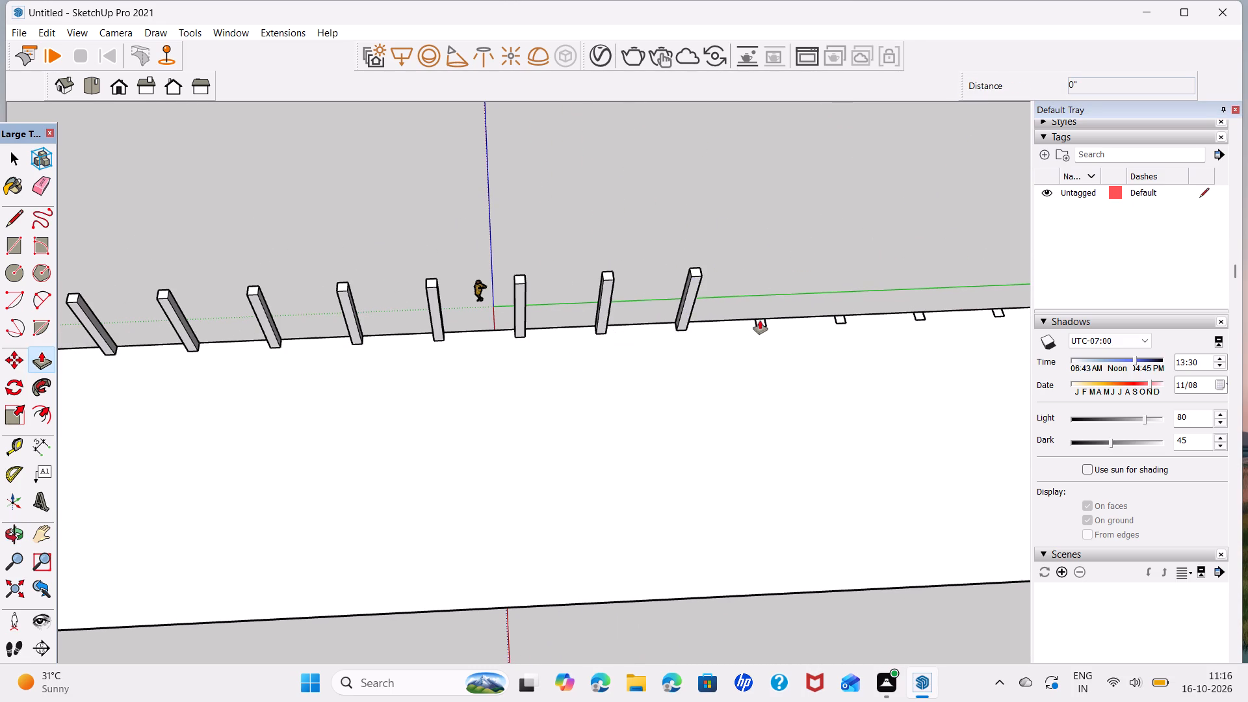
{"action": "double_click", "coordinate": [761, 322]}
{"action": "double_click", "coordinate": [838, 320]}
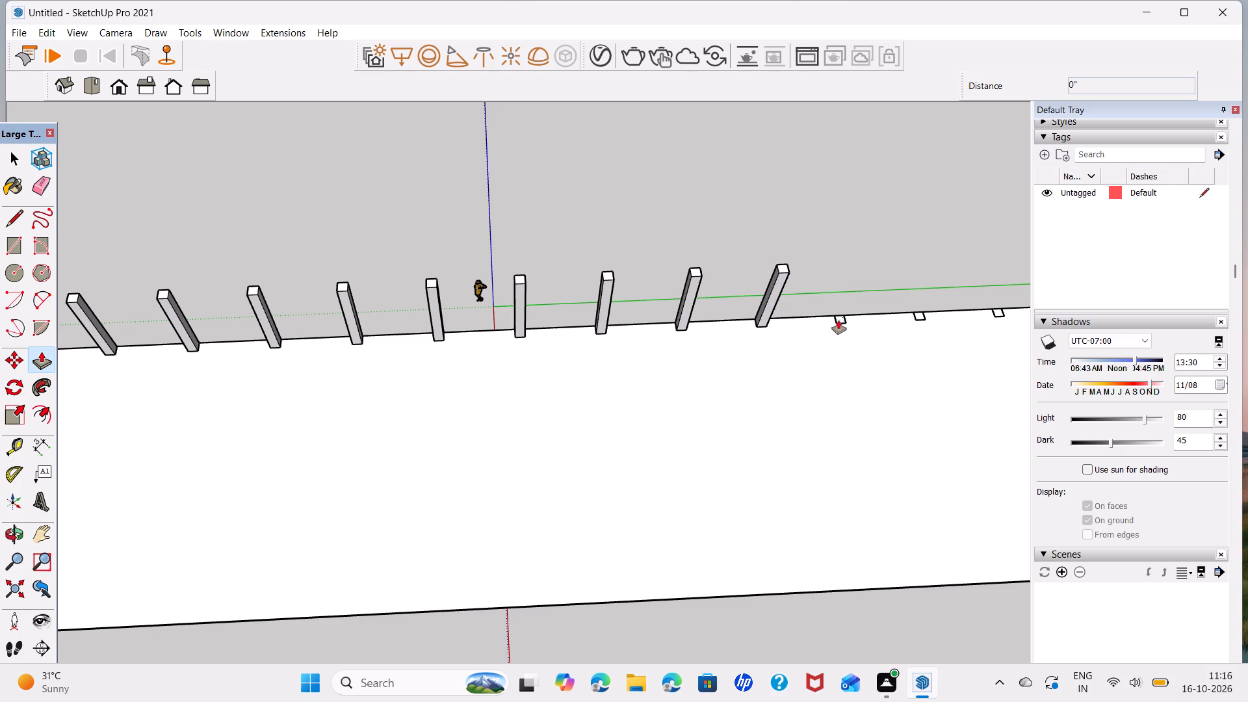
Extrude the last three column squares at the slab's far end to the same 14' height.
{"action": "middle_click_drag", "start_coordinate": [839, 319], "coordinate": [494, 352]}
{"action": "scroll", "coordinate": [583, 348], "scroll_direction": "up", "scroll_amount": 5}
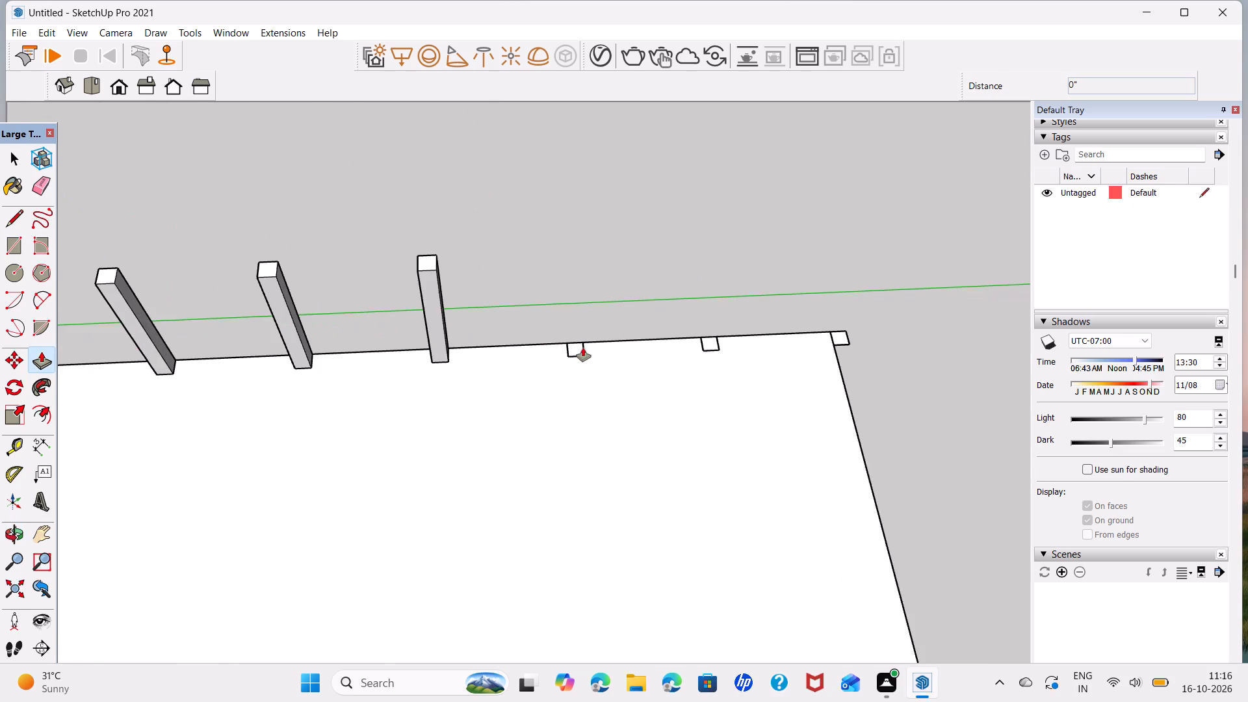
{"action": "double_click", "coordinate": [578, 350]}
{"action": "double_click", "coordinate": [713, 343]}
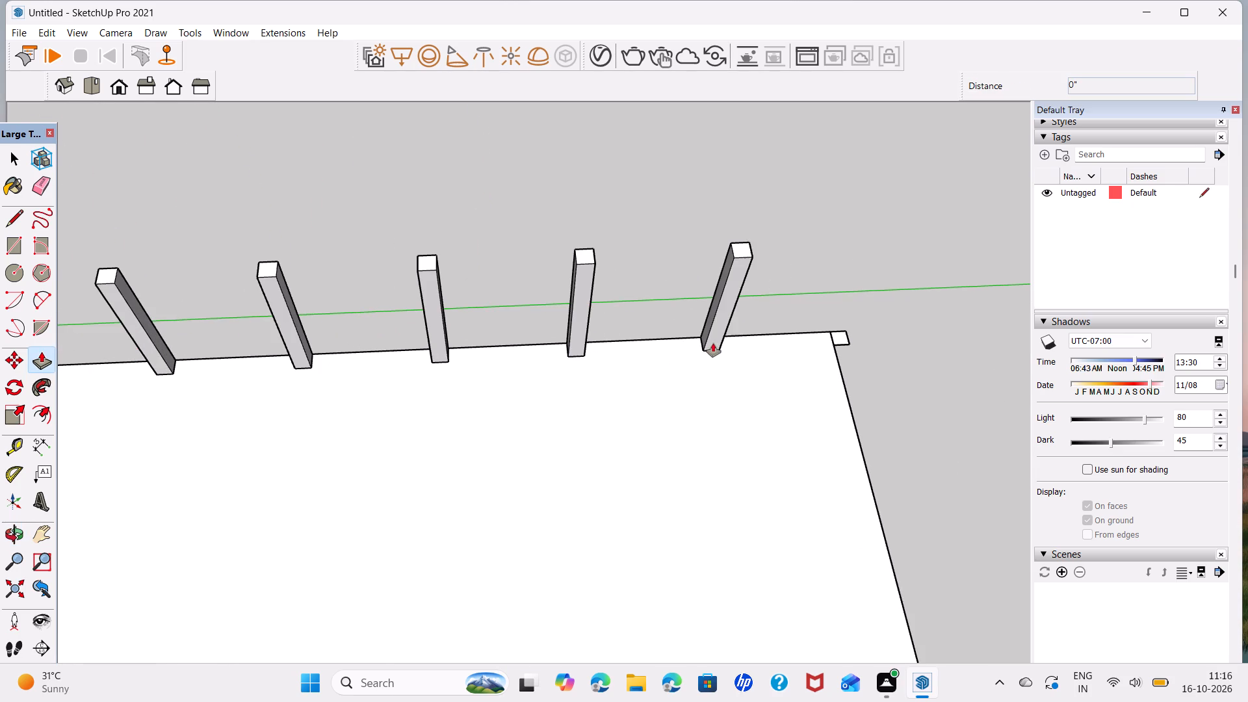
{"action": "double_click", "coordinate": [840, 337]}
{"action": "key", "text": "space"}
Select all the 14' columns along the slab's long edge and combine them into one group.
{"action": "scroll", "coordinate": [697, 361], "scroll_direction": "down", "scroll_amount": 7}
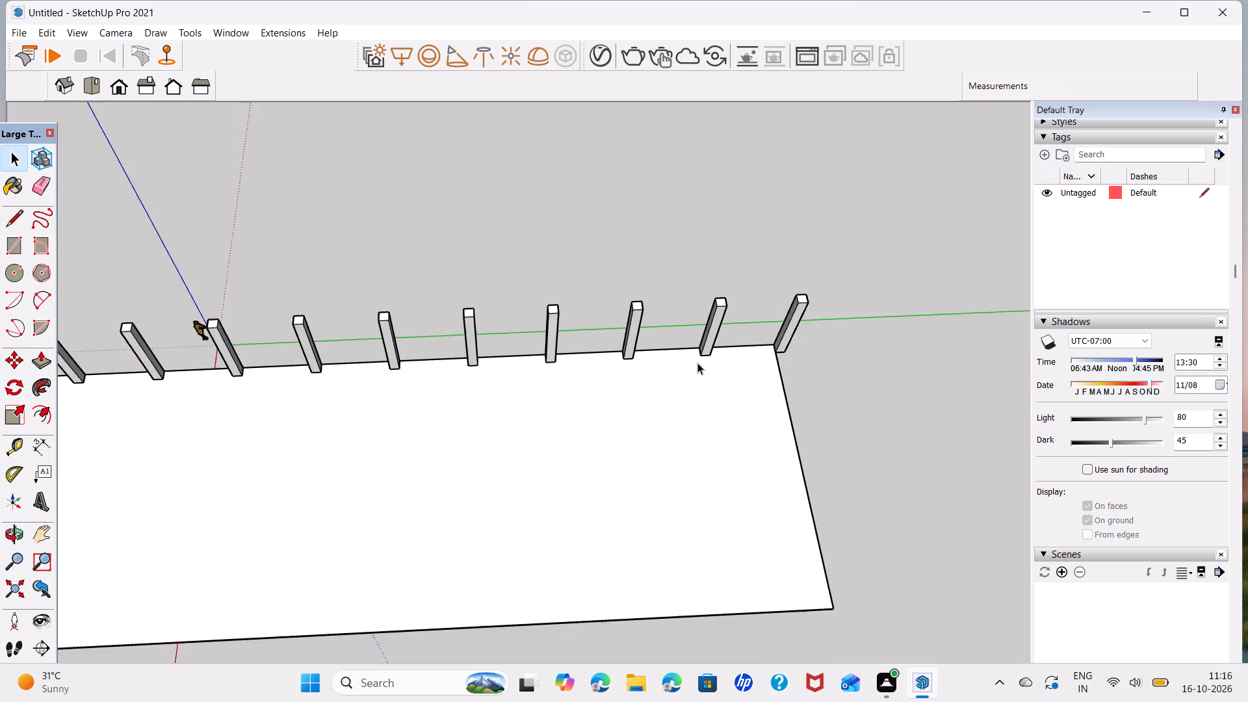
{"action": "scroll", "coordinate": [697, 363], "scroll_direction": "down", "scroll_amount": 5}
{"action": "middle_click_drag", "start_coordinate": [380, 400], "coordinate": [720, 387]}
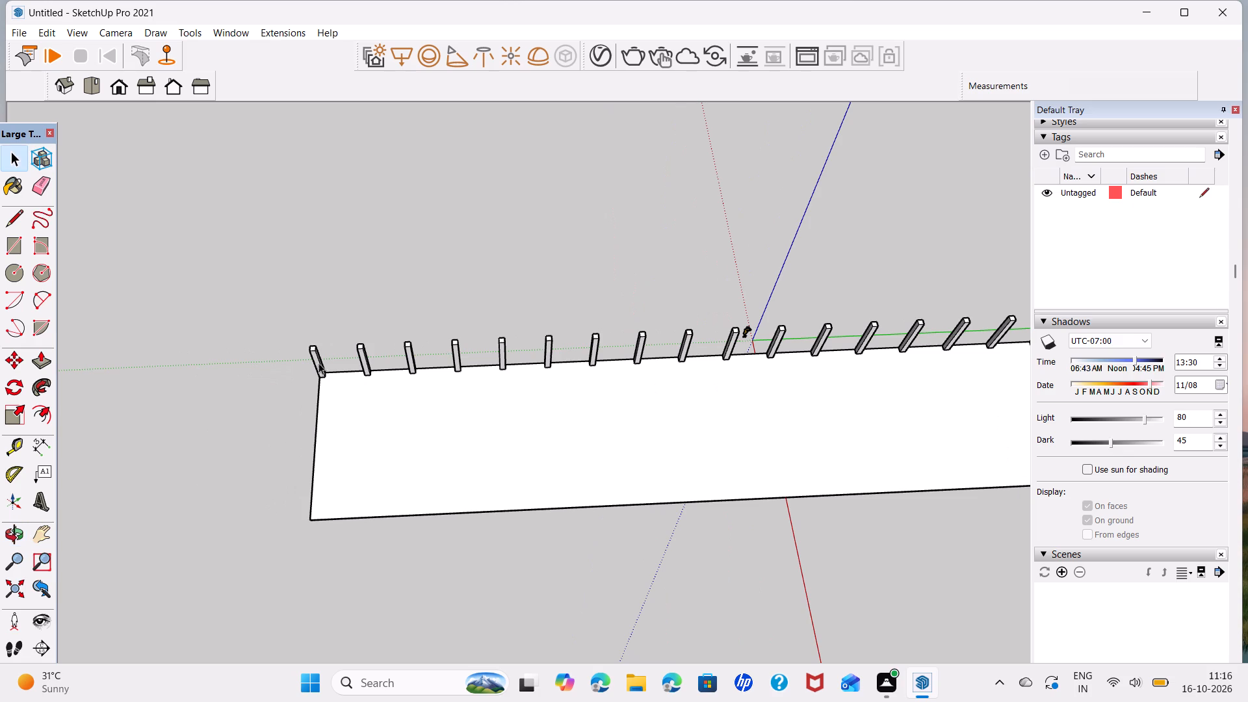
{"action": "triple_click", "coordinate": [316, 361]}
{"action": "triple_click", "coordinate": [317, 363]}
{"action": "scroll", "coordinate": [320, 363], "scroll_direction": "up", "scroll_amount": 6}
{"action": "triple_click", "coordinate": [397, 368], "text": "ctrl"}
{"action": "double_click", "coordinate": [399, 367], "text": "ctrl"}
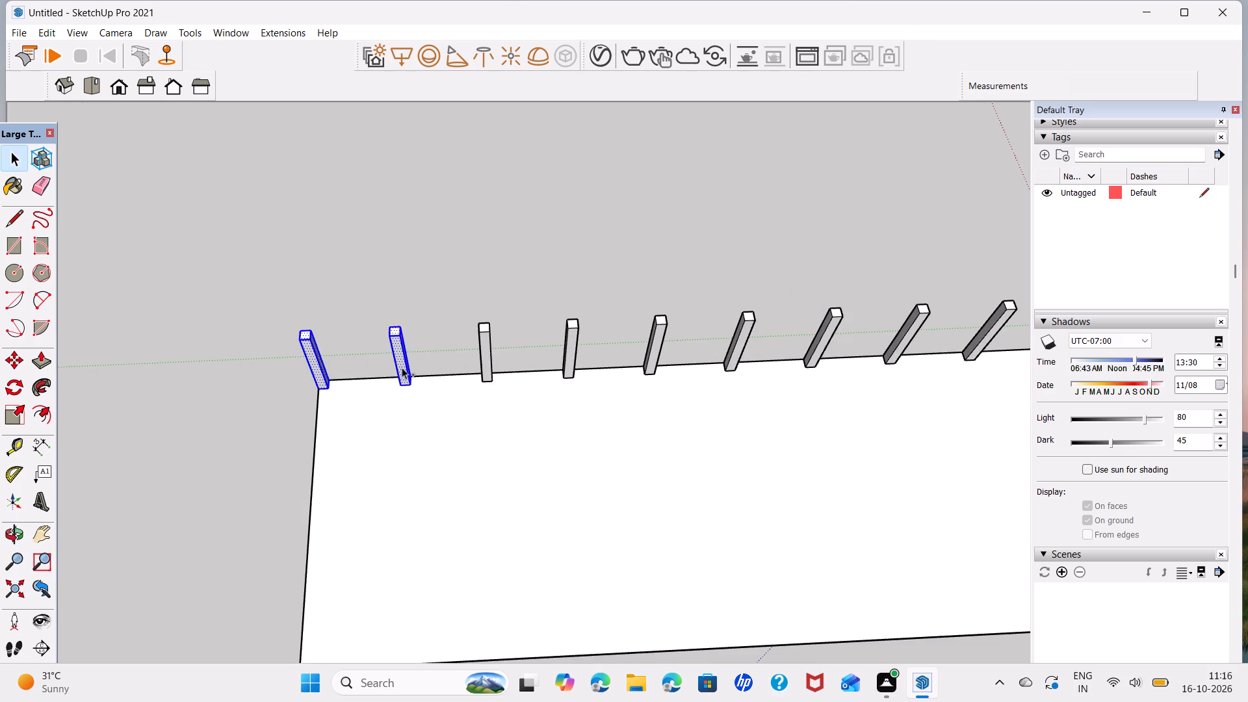
{"action": "triple_click", "coordinate": [486, 355], "text": "ctrl"}
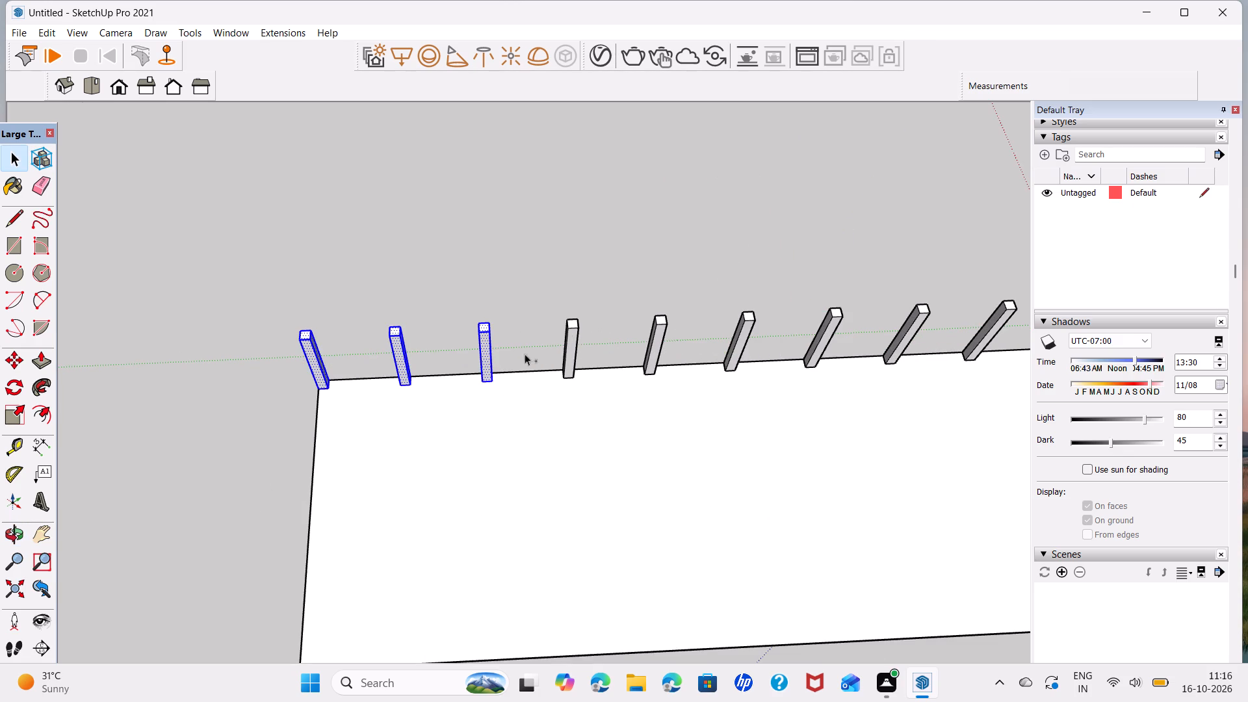
{"action": "triple_click", "coordinate": [574, 337], "text": "ctrl"}
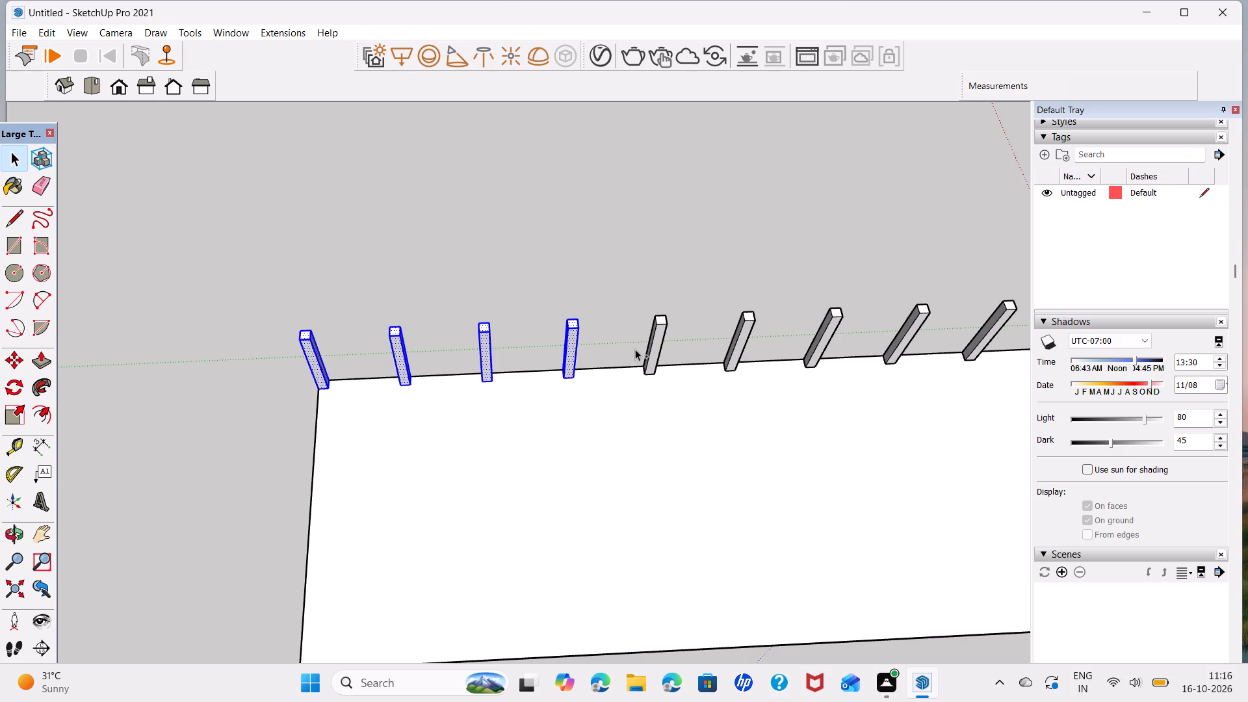
{"action": "triple_click", "coordinate": [654, 349], "text": "ctrl"}
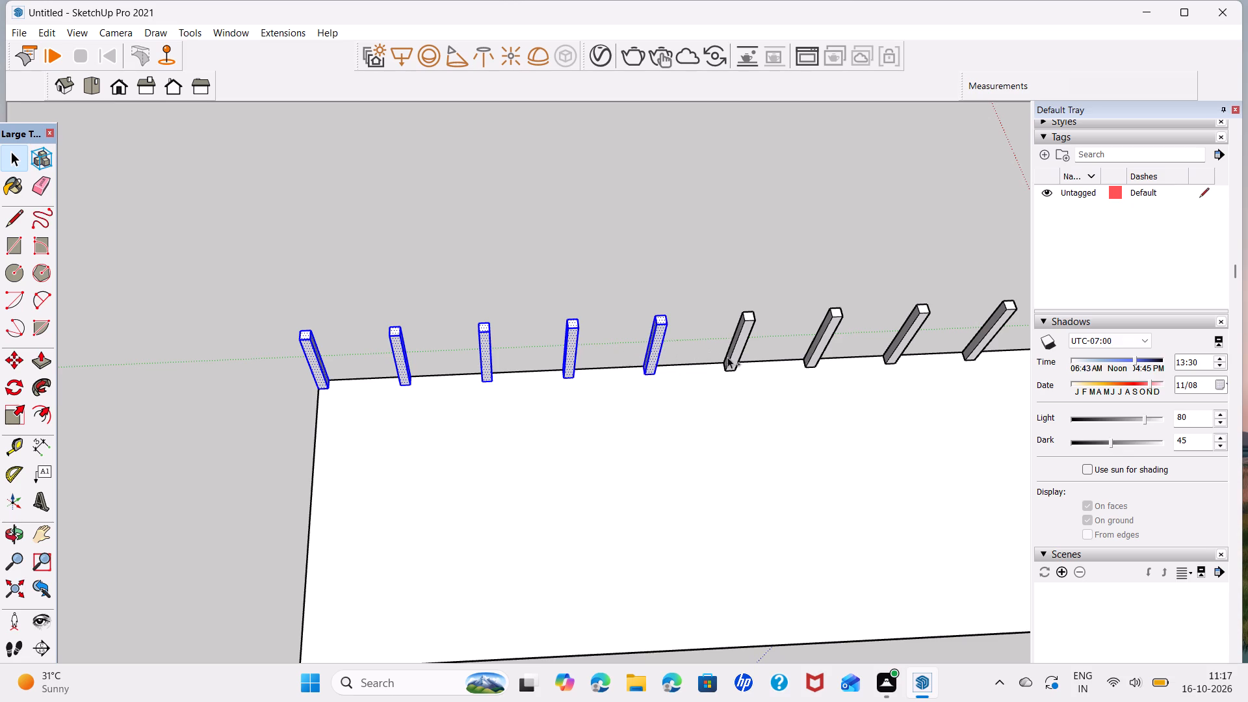
{"action": "triple_click", "coordinate": [731, 358], "text": "ctrl"}
{"action": "double_click", "coordinate": [825, 333], "text": "ctrl"}
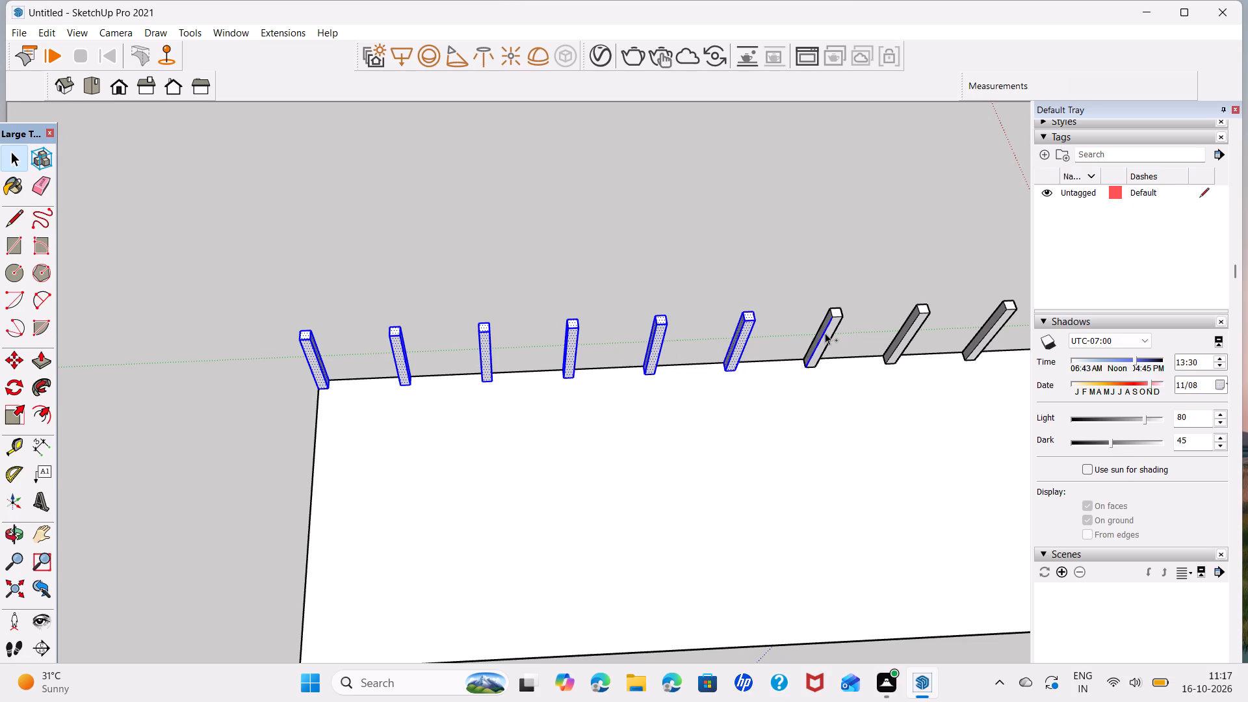
{"action": "left_click_drag", "start_coordinate": [823, 333], "coordinate": [823, 341], "text": "ctrl"}
{"action": "triple_click", "coordinate": [919, 318], "text": "ctrl"}
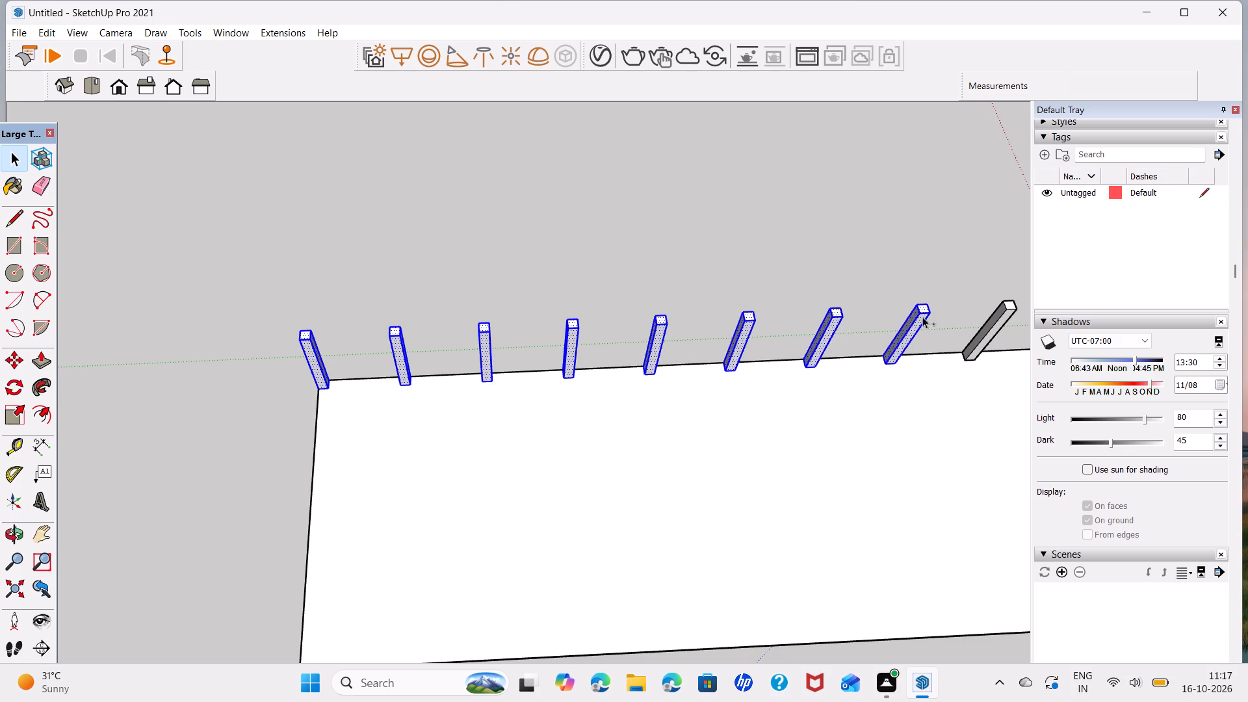
{"action": "triple_click", "coordinate": [989, 337], "text": "ctrl"}
{"action": "scroll", "coordinate": [909, 337], "scroll_direction": "down", "scroll_amount": 4}
{"action": "middle_click_drag", "start_coordinate": [913, 335], "coordinate": [438, 348]}
{"action": "triple_click", "coordinate": [556, 348], "text": "ctrl"}
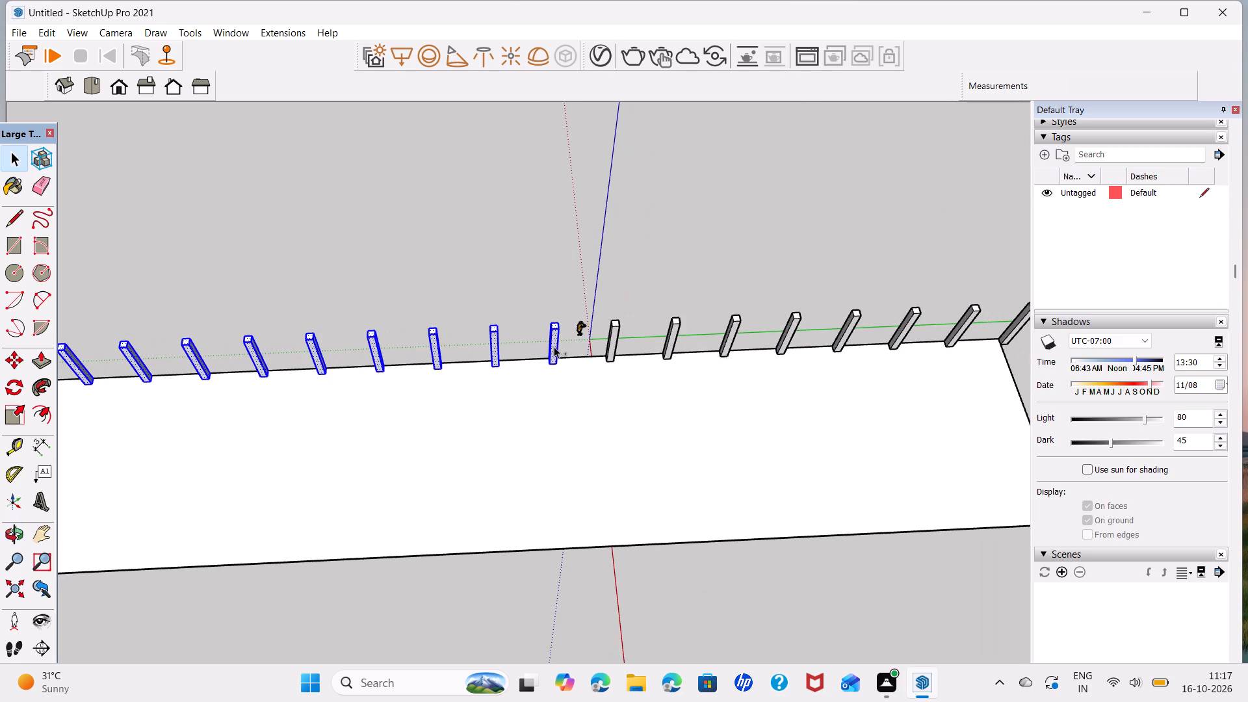
{"action": "scroll", "coordinate": [613, 344], "scroll_direction": "up", "scroll_amount": 4, "text": "ctrl"}
{"action": "double_click", "coordinate": [613, 344], "text": "ctrl"}
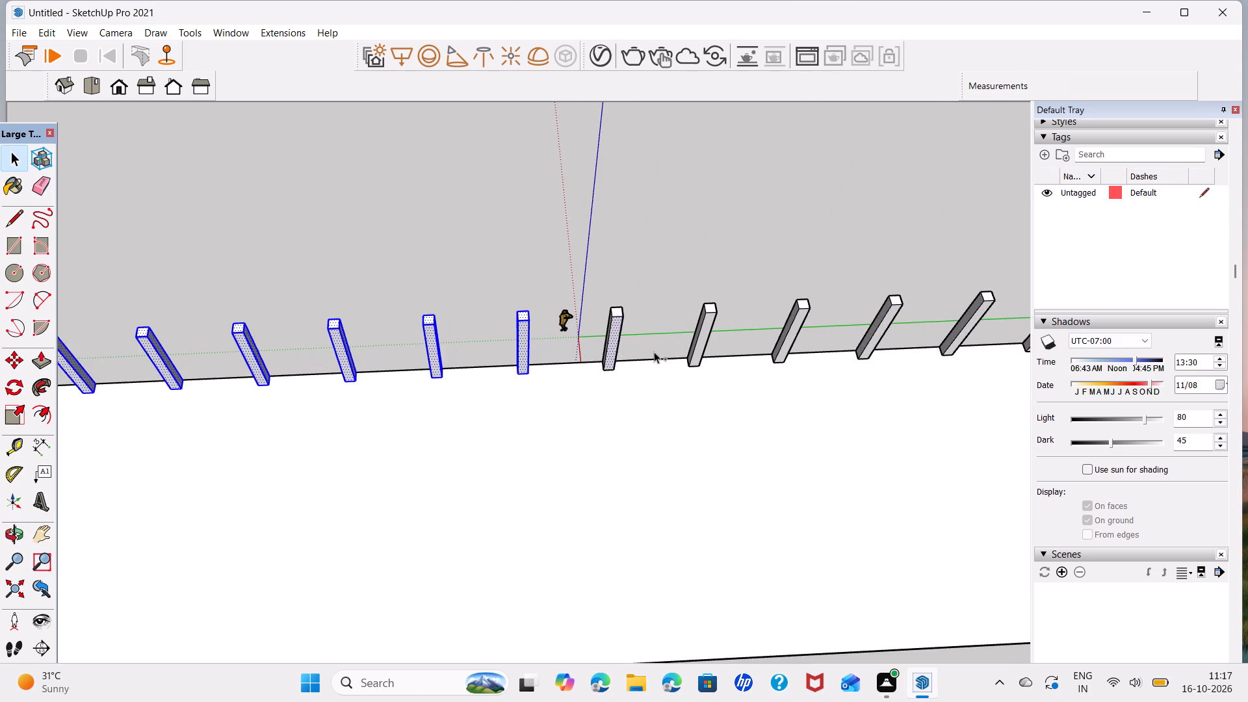
{"action": "triple_click", "coordinate": [617, 331], "text": "ctrl"}
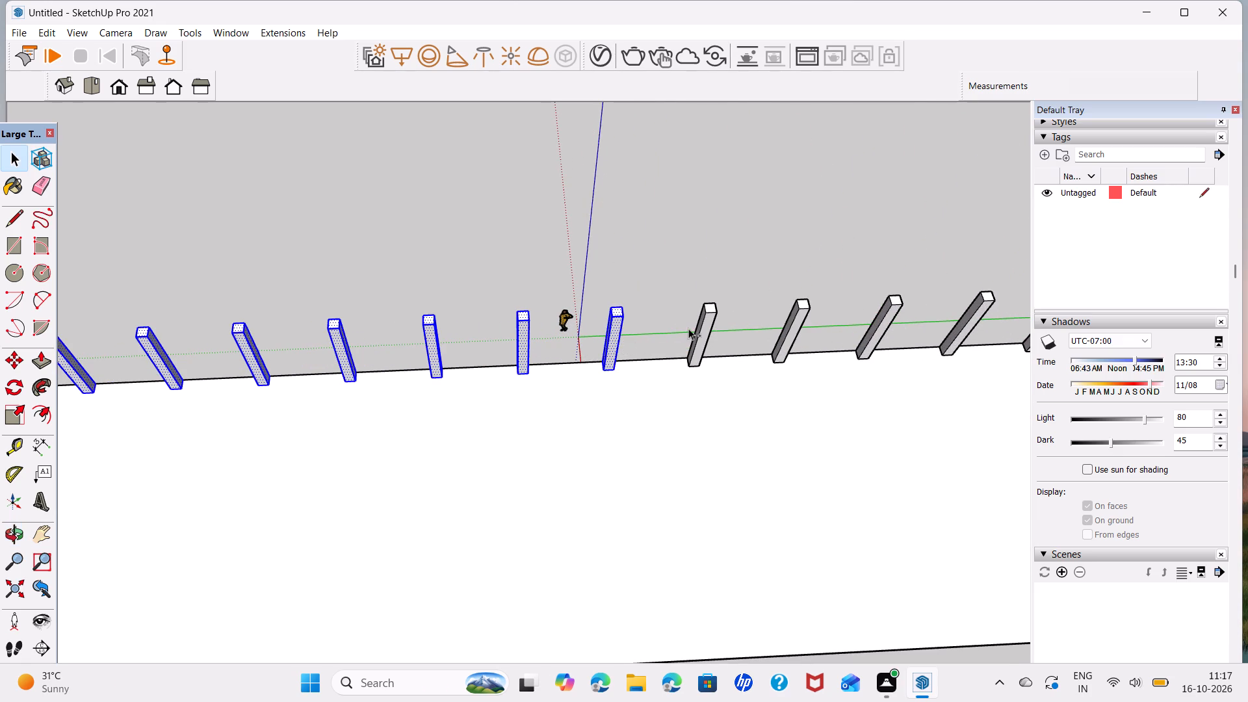
{"action": "triple_click", "coordinate": [705, 337], "text": "ctrl"}
{"action": "triple_click", "coordinate": [792, 333], "text": "ctrl"}
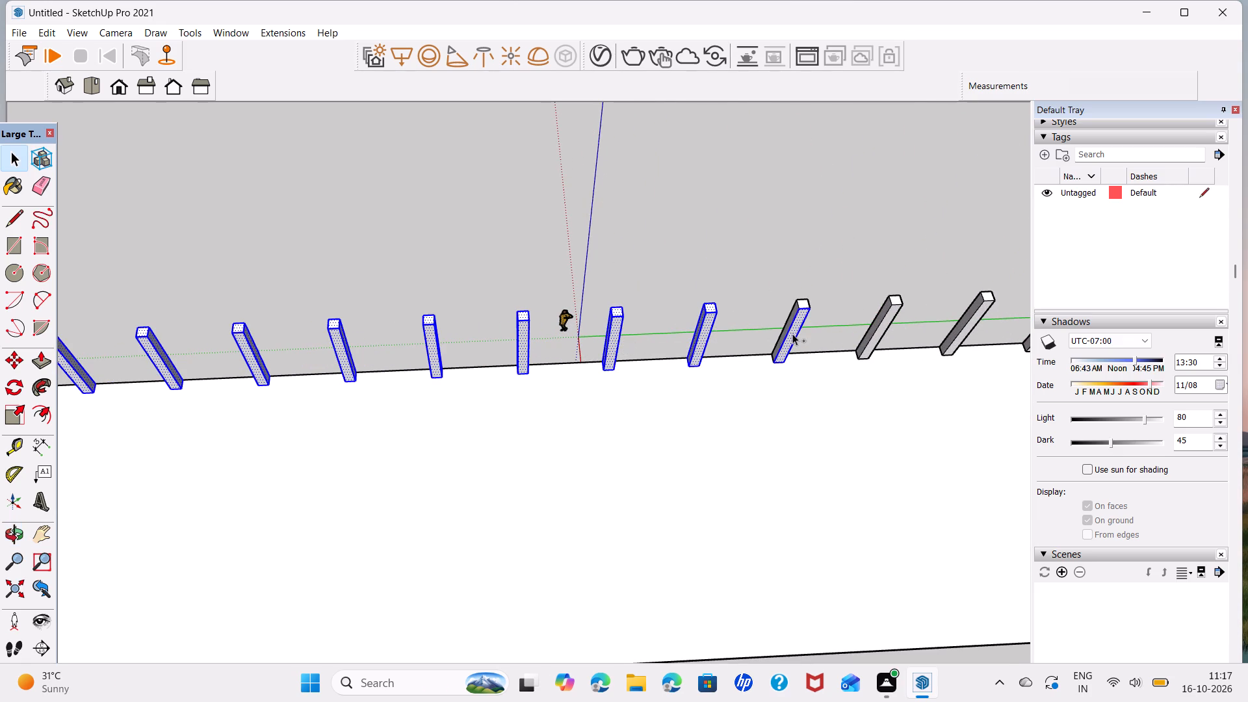
{"action": "triple_click", "coordinate": [868, 344], "text": "ctrl"}
{"action": "left_click", "coordinate": [868, 344], "text": "ctrl"}
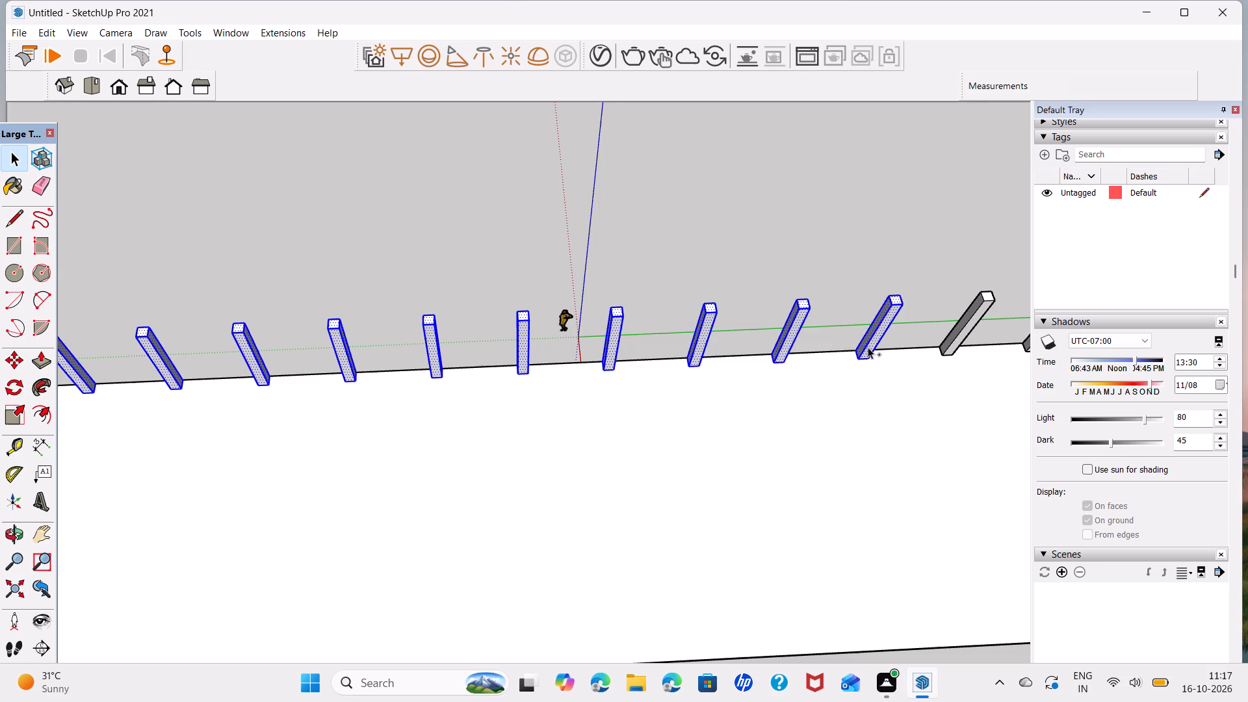
{"action": "middle_click_drag", "start_coordinate": [874, 346], "coordinate": [477, 391], "text": "shift"}
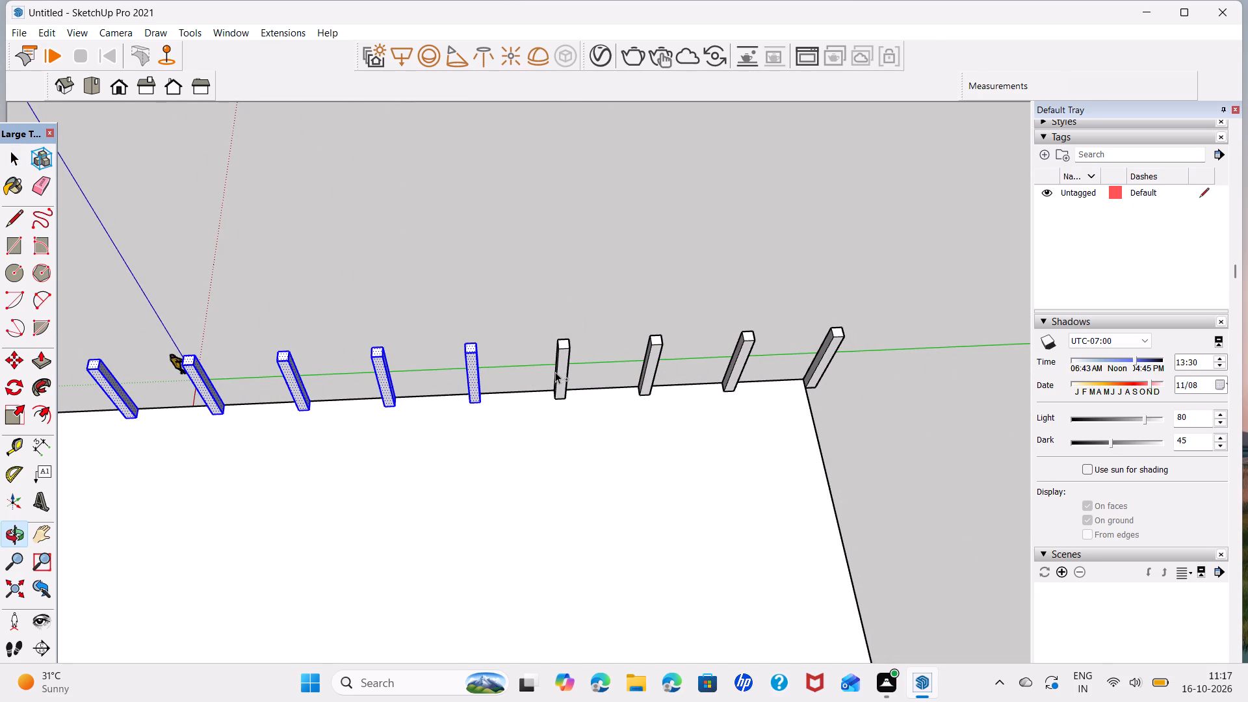
{"action": "triple_click", "coordinate": [562, 371], "text": "ctrl"}
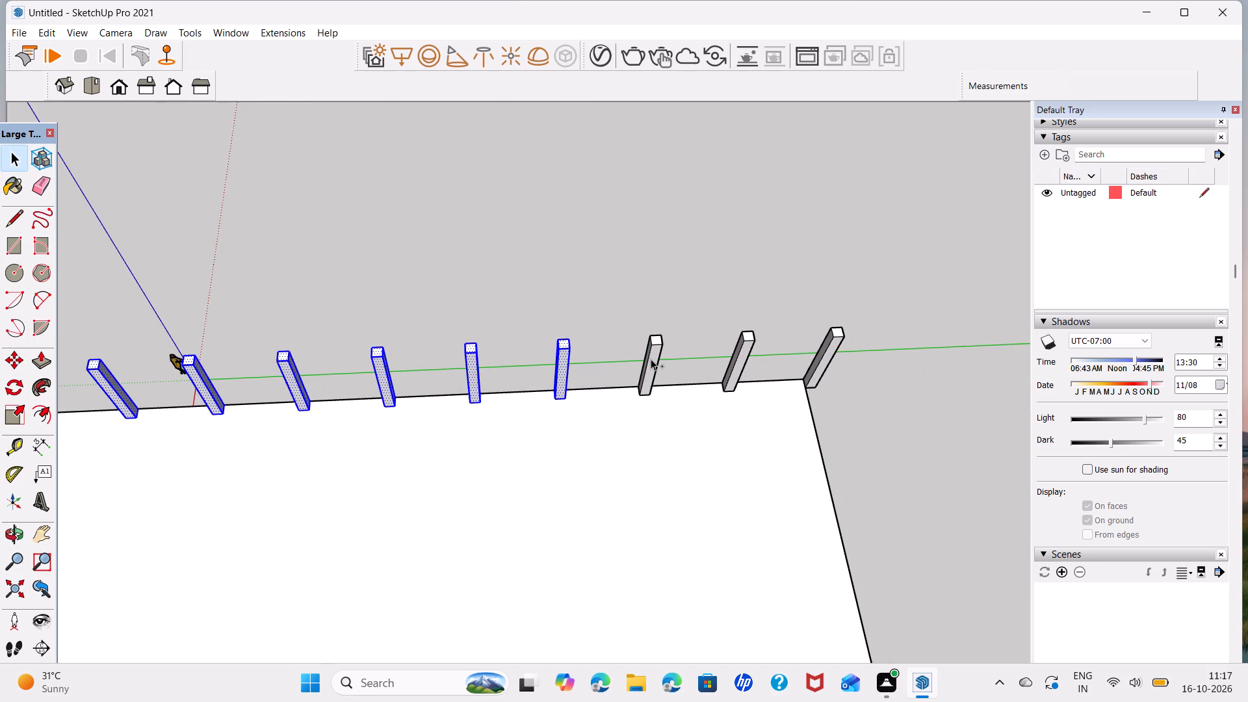
{"action": "triple_click", "coordinate": [651, 358], "text": "ctrl"}
{"action": "triple_click", "coordinate": [731, 372], "text": "ctrl"}
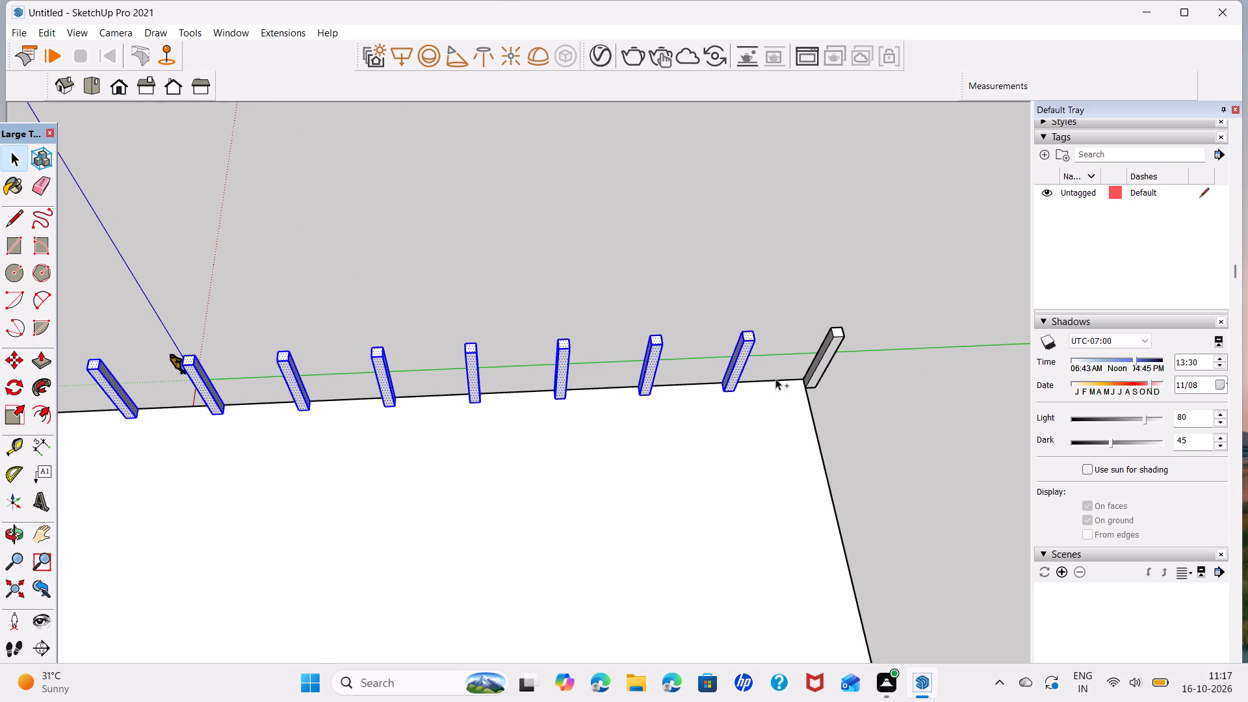
{"action": "triple_click", "coordinate": [818, 373], "text": "ctrl"}
{"action": "right_click", "coordinate": [818, 373]}
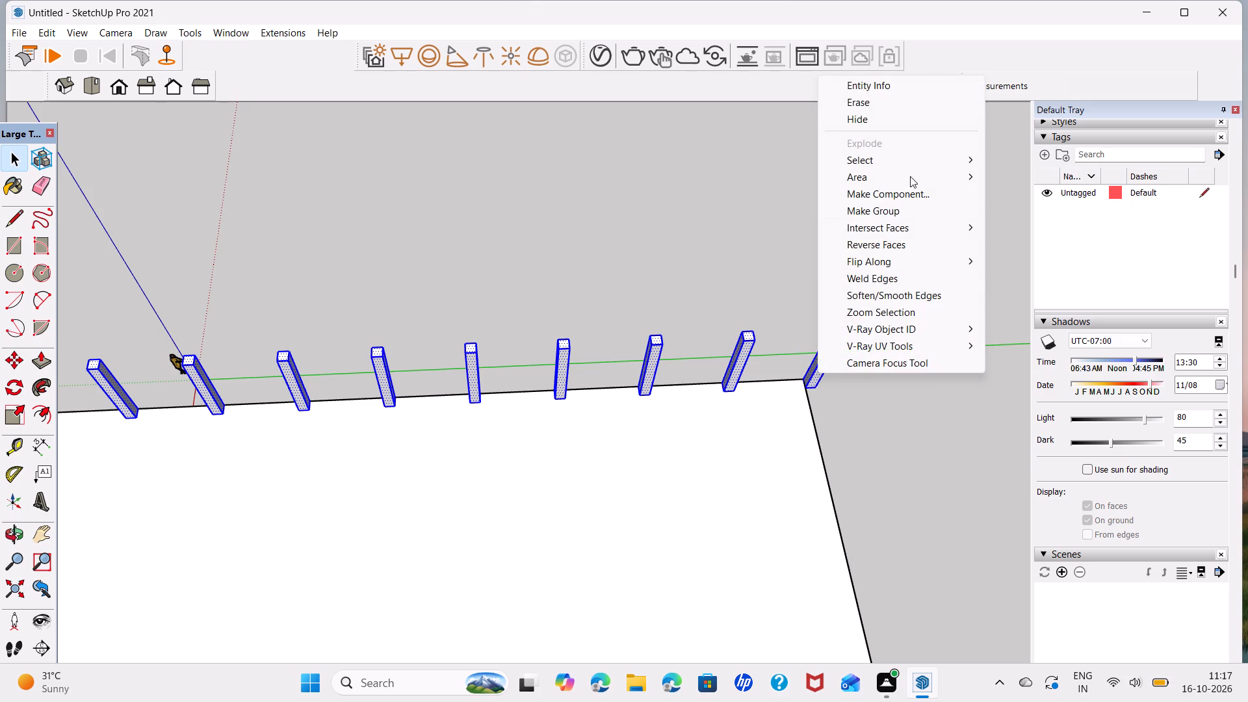
{"action": "left_click", "coordinate": [903, 204]}
{"action": "scroll", "coordinate": [524, 428], "scroll_direction": "down", "scroll_amount": 7}
{"action": "left_click", "coordinate": [752, 282]}
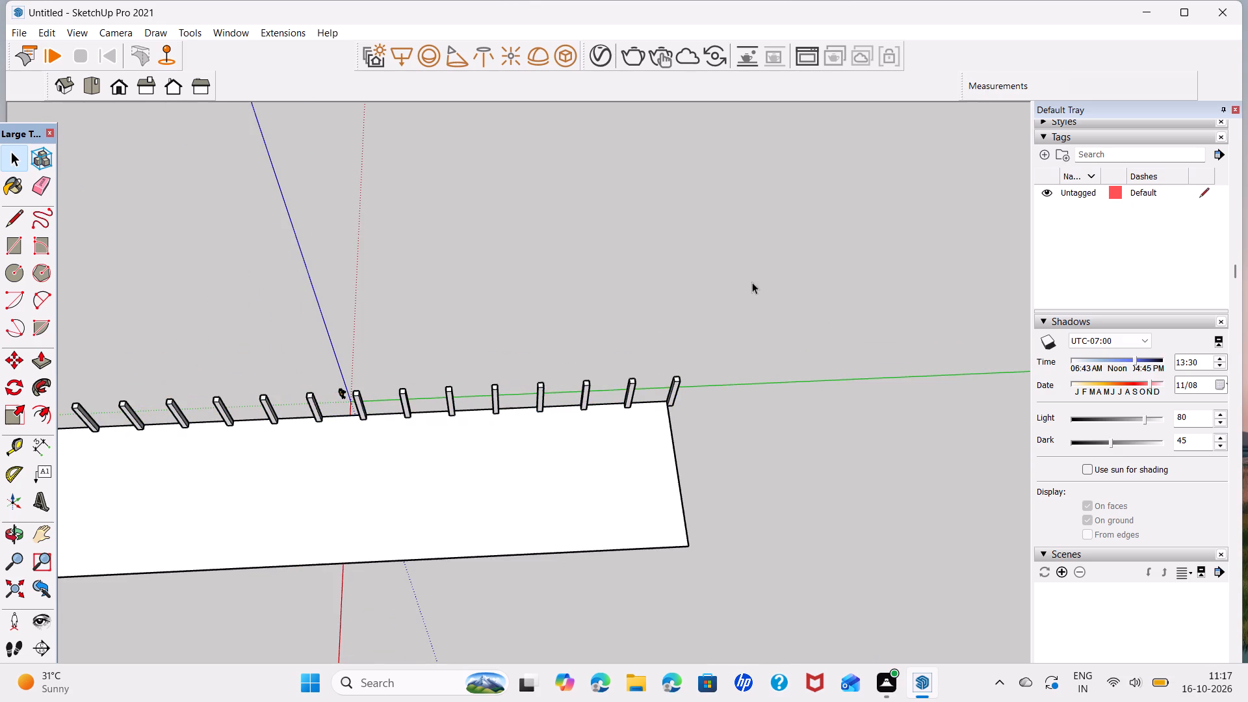
Copy the column group 42' 6" across the slab so its end column meets the corner on the opposite long edge.
{"action": "middle_click_drag", "start_coordinate": [203, 556], "coordinate": [677, 460]}
{"action": "scroll", "coordinate": [616, 508], "scroll_direction": "down", "scroll_amount": 3}
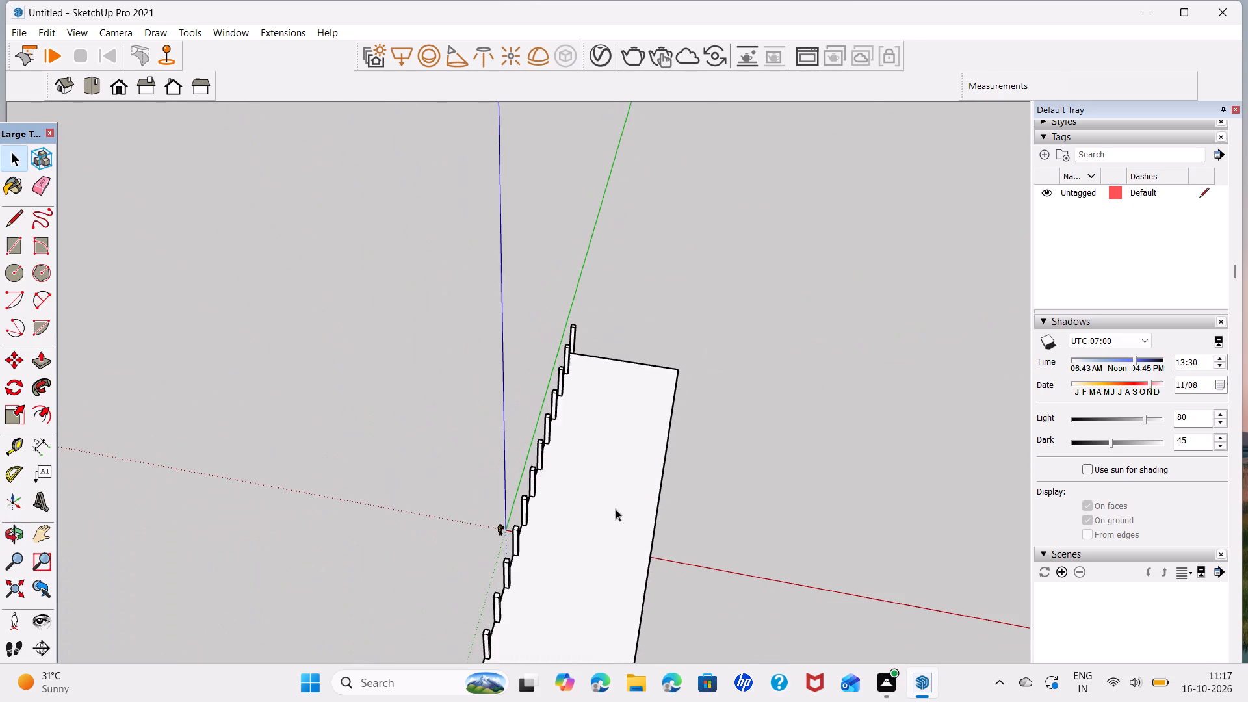
{"action": "middle_click_drag", "start_coordinate": [604, 550], "coordinate": [572, 330]}
{"action": "middle_click_drag", "start_coordinate": [471, 577], "coordinate": [518, 369]}
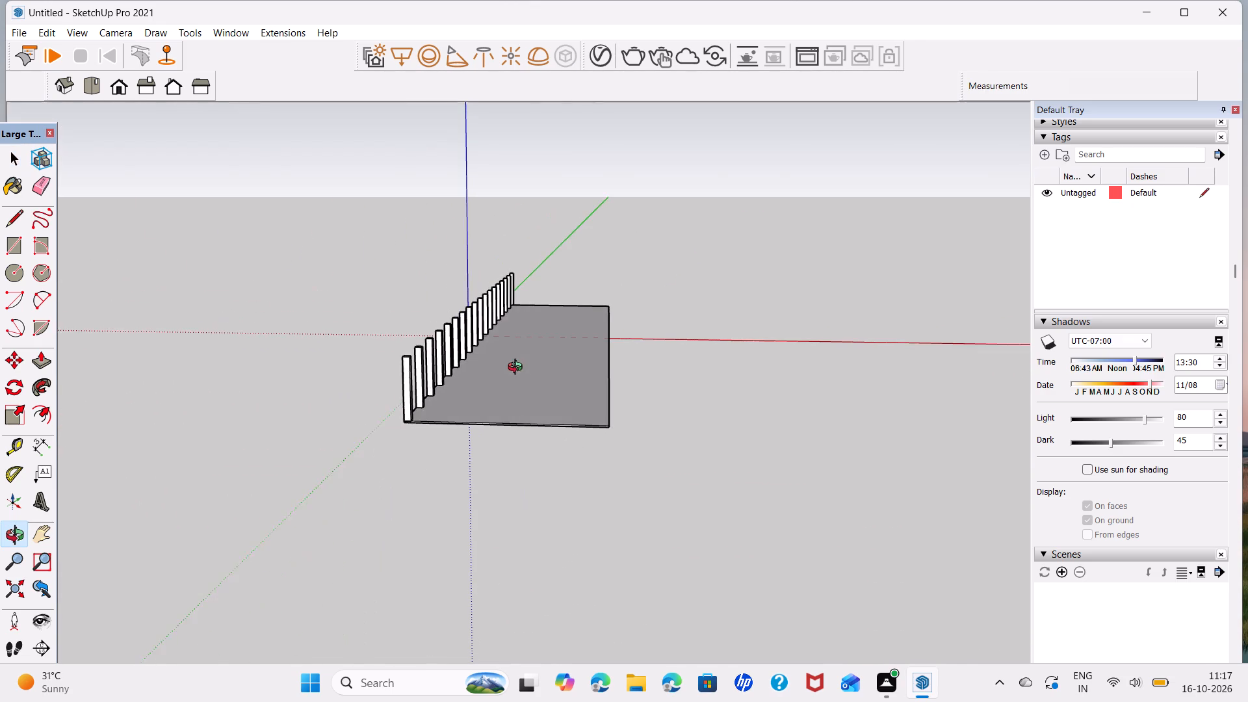
{"action": "middle_click_drag", "start_coordinate": [518, 369], "coordinate": [521, 369]}
{"action": "scroll", "coordinate": [430, 414], "scroll_direction": "up", "scroll_amount": 11}
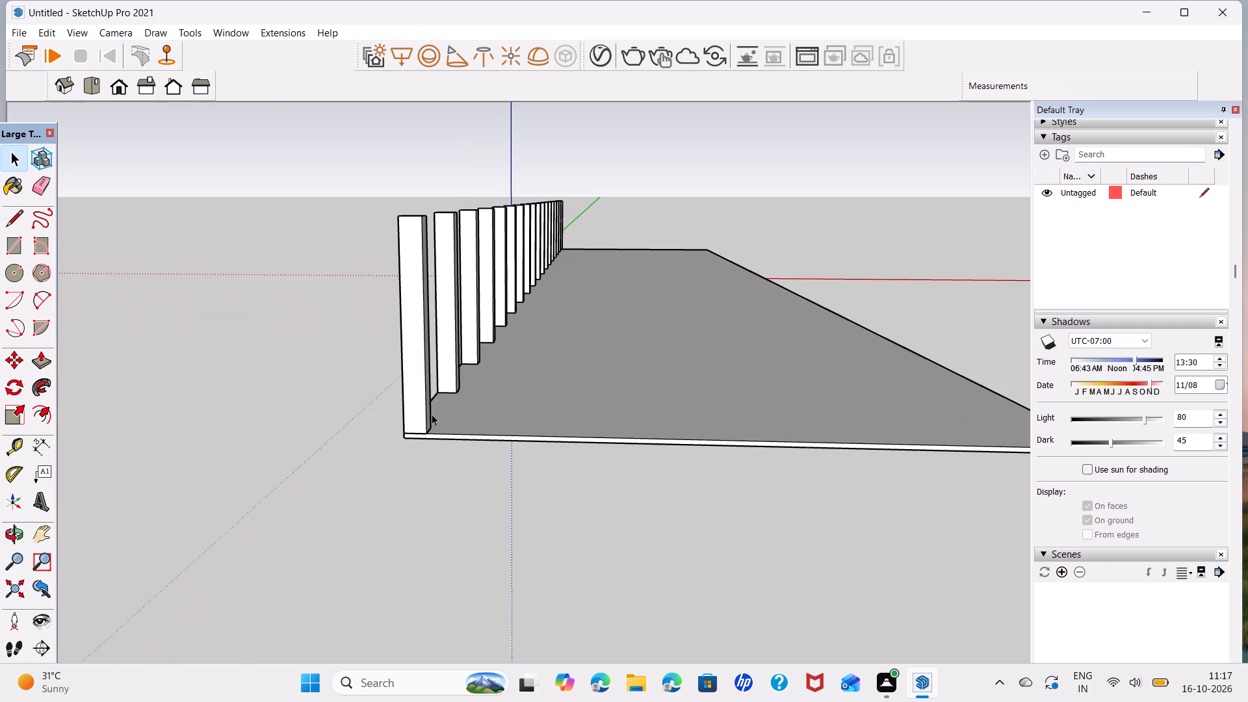
{"action": "left_click", "coordinate": [432, 413]}
{"action": "key", "text": "m"}
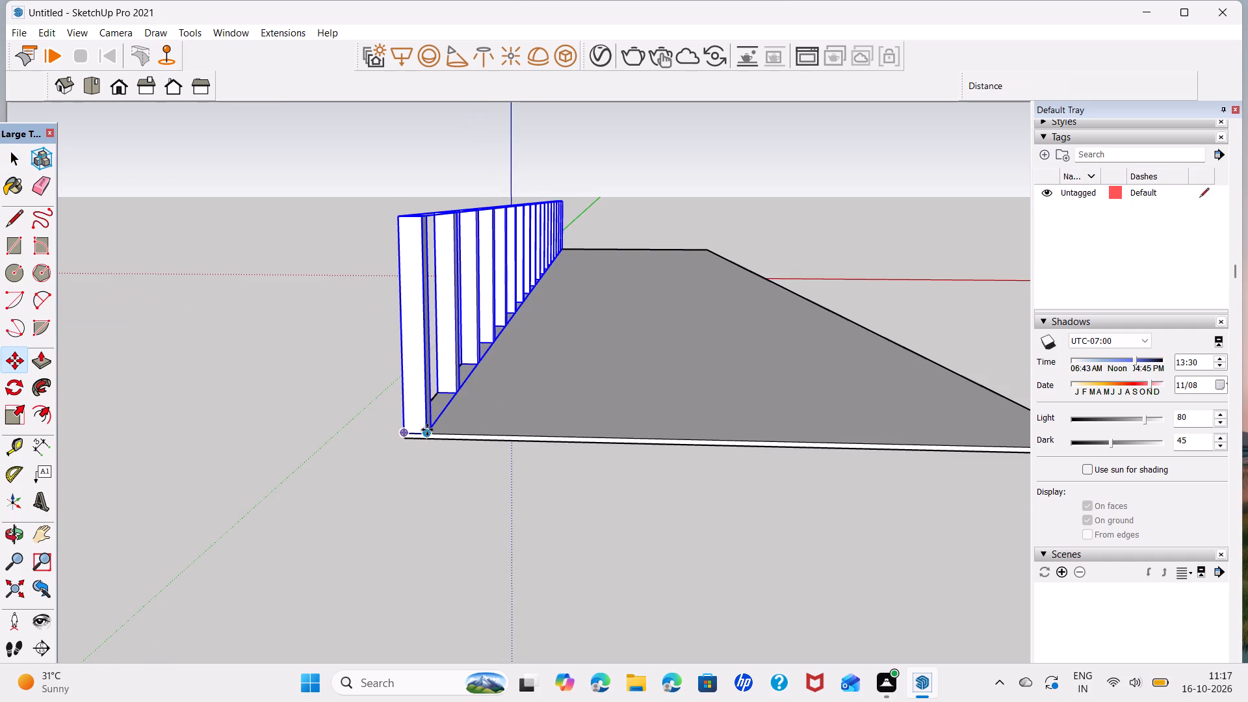
{"action": "left_click", "coordinate": [427, 430]}
{"action": "scroll", "coordinate": [848, 435], "scroll_direction": "down", "scroll_amount": 4}
{"action": "middle_click_drag", "start_coordinate": [851, 425], "coordinate": [539, 435]}
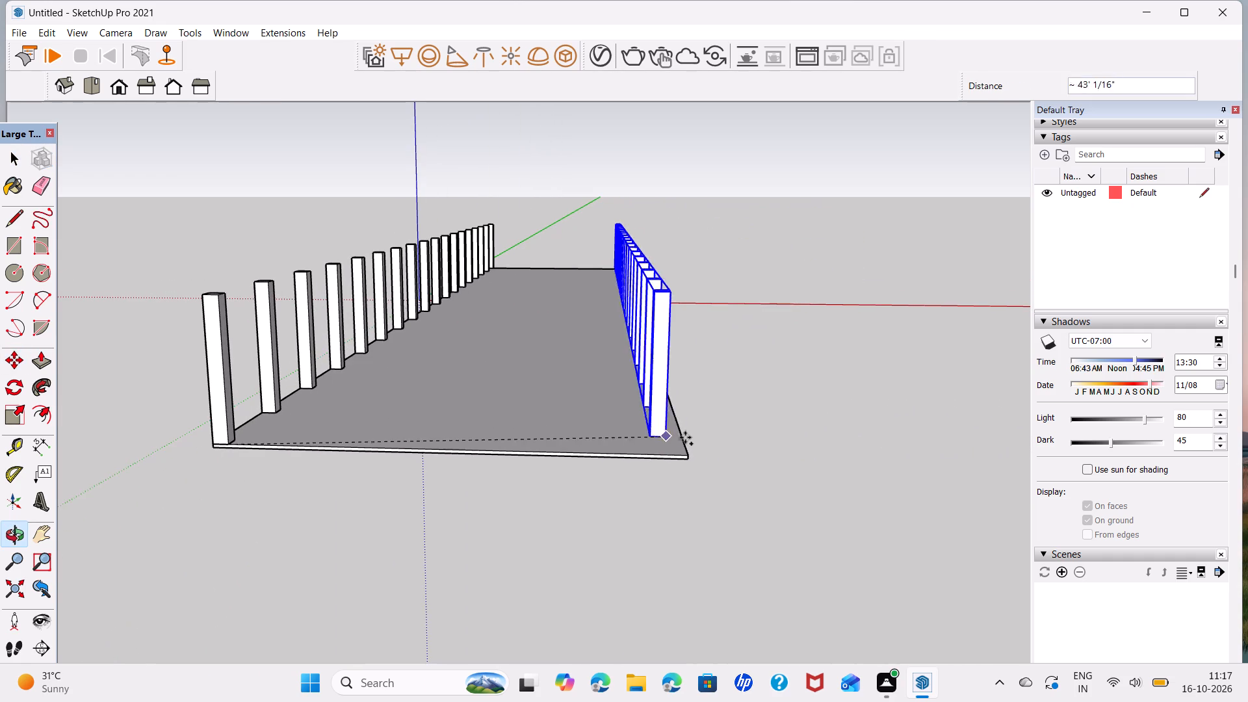
{"action": "scroll", "coordinate": [682, 456], "scroll_direction": "up", "scroll_amount": 6}
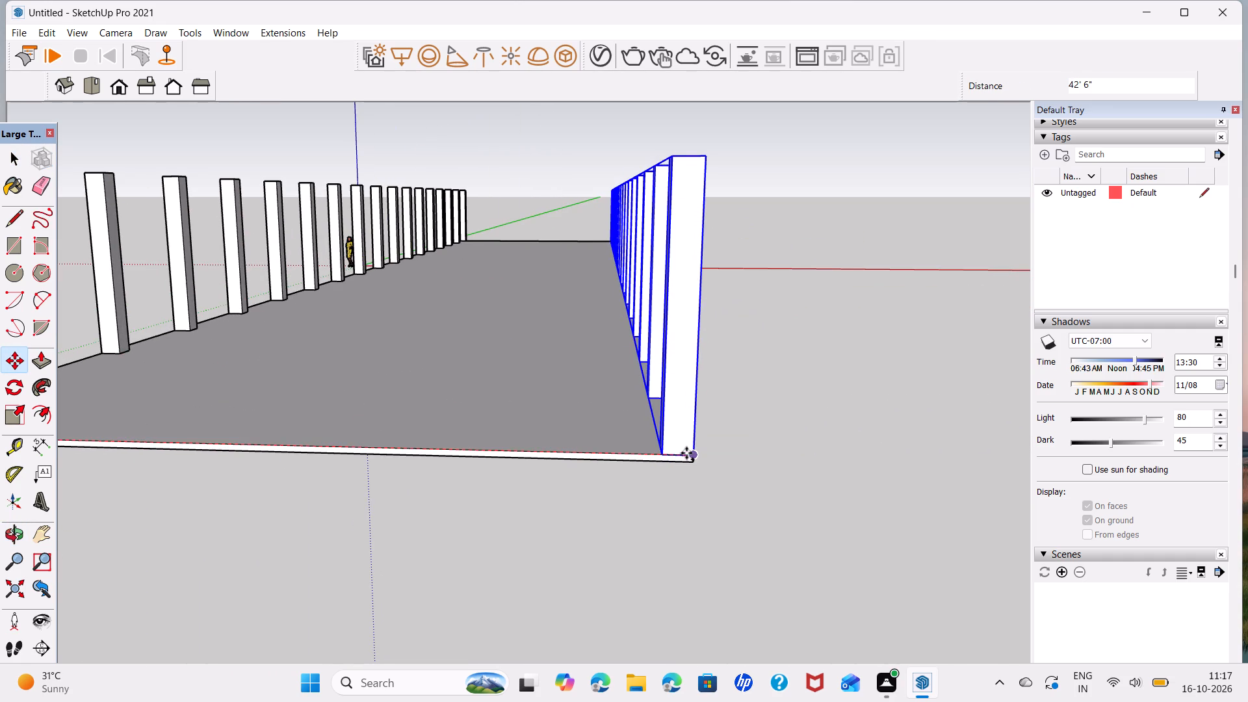
{"action": "left_click", "coordinate": [688, 453]}
{"action": "key", "text": "space"}
{"action": "scroll", "coordinate": [632, 421], "scroll_direction": "down", "scroll_amount": 6}
{"action": "left_click", "coordinate": [772, 439]}
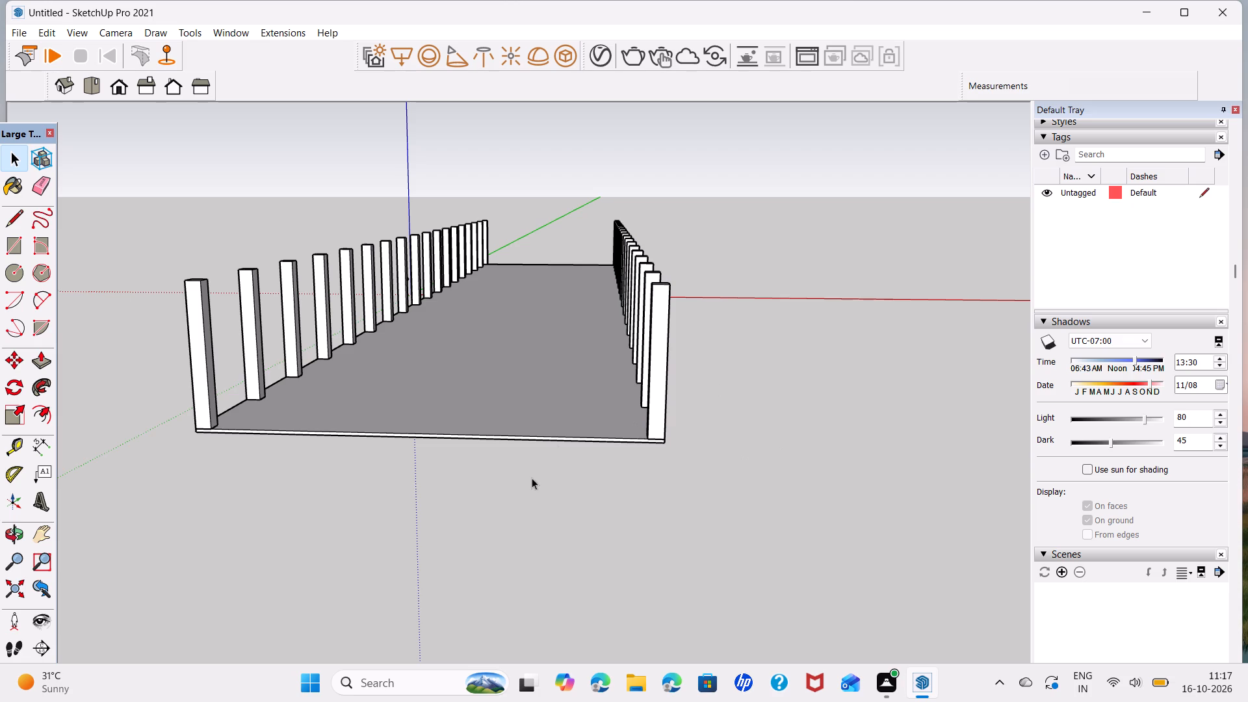
Examine both rows of columns and the near end of the slab from several angles.
{"action": "middle_click_drag", "start_coordinate": [591, 409], "coordinate": [279, 489]}
{"action": "scroll", "coordinate": [480, 440], "scroll_direction": "down", "scroll_amount": 9}
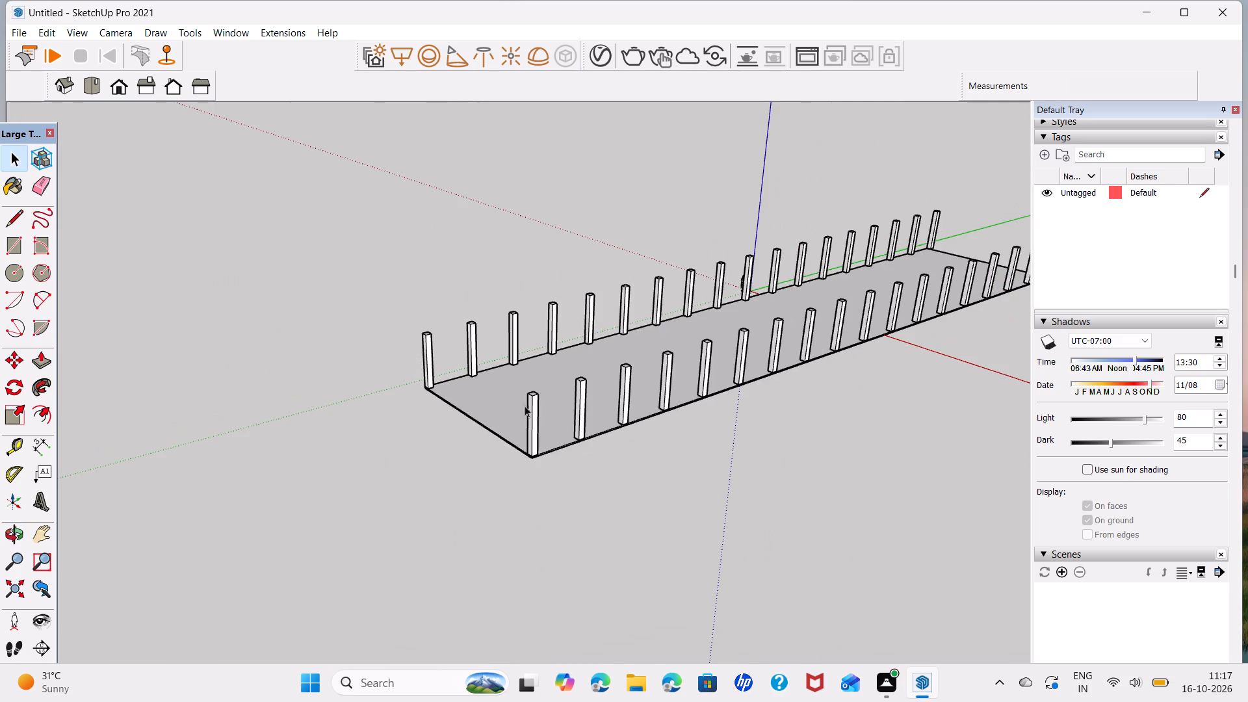
{"action": "middle_click_drag", "start_coordinate": [603, 400], "coordinate": [499, 411], "text": "shift"}
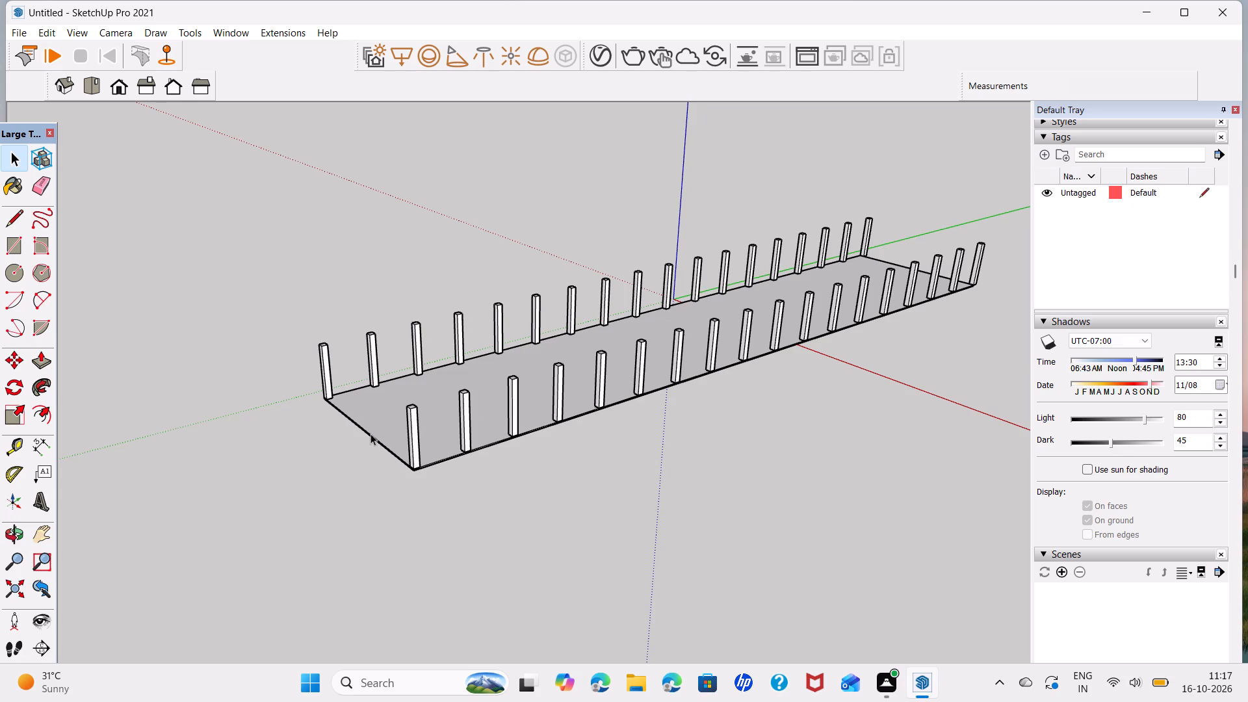
{"action": "middle_click_drag", "start_coordinate": [382, 428], "coordinate": [732, 382]}
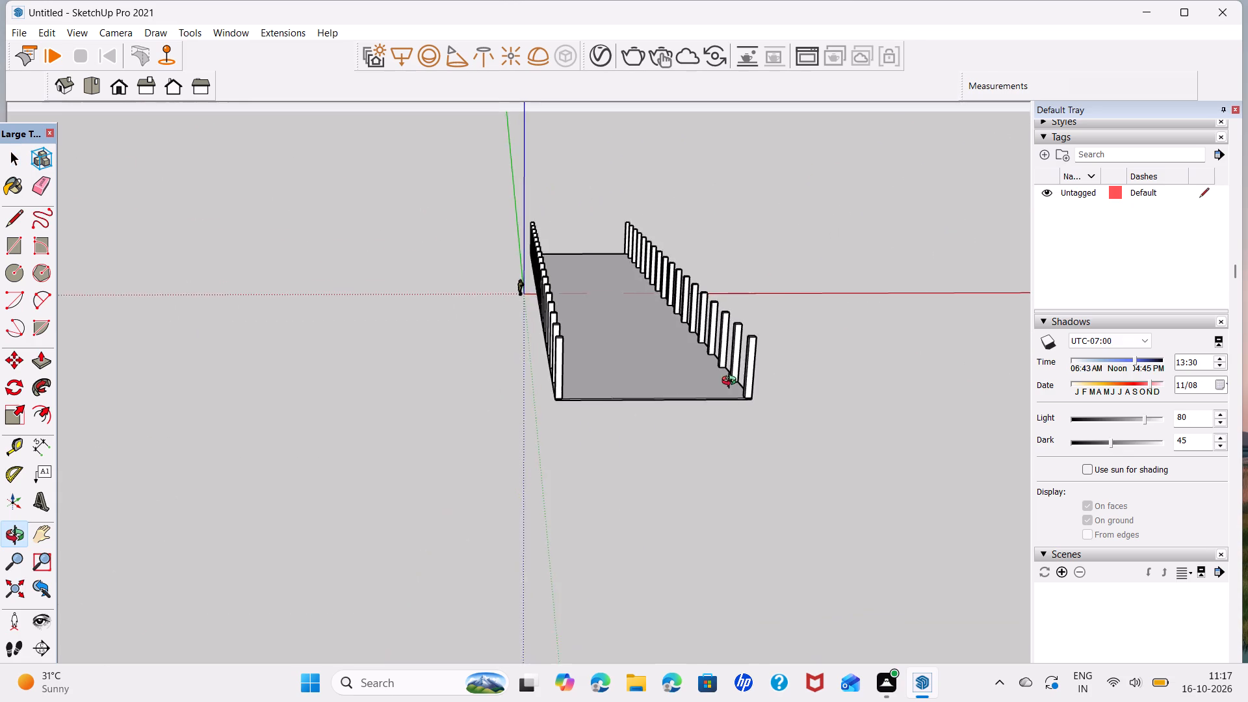
{"action": "middle_click_drag", "start_coordinate": [732, 382], "coordinate": [633, 393]}
{"action": "scroll", "coordinate": [582, 380], "scroll_direction": "up", "scroll_amount": 9}
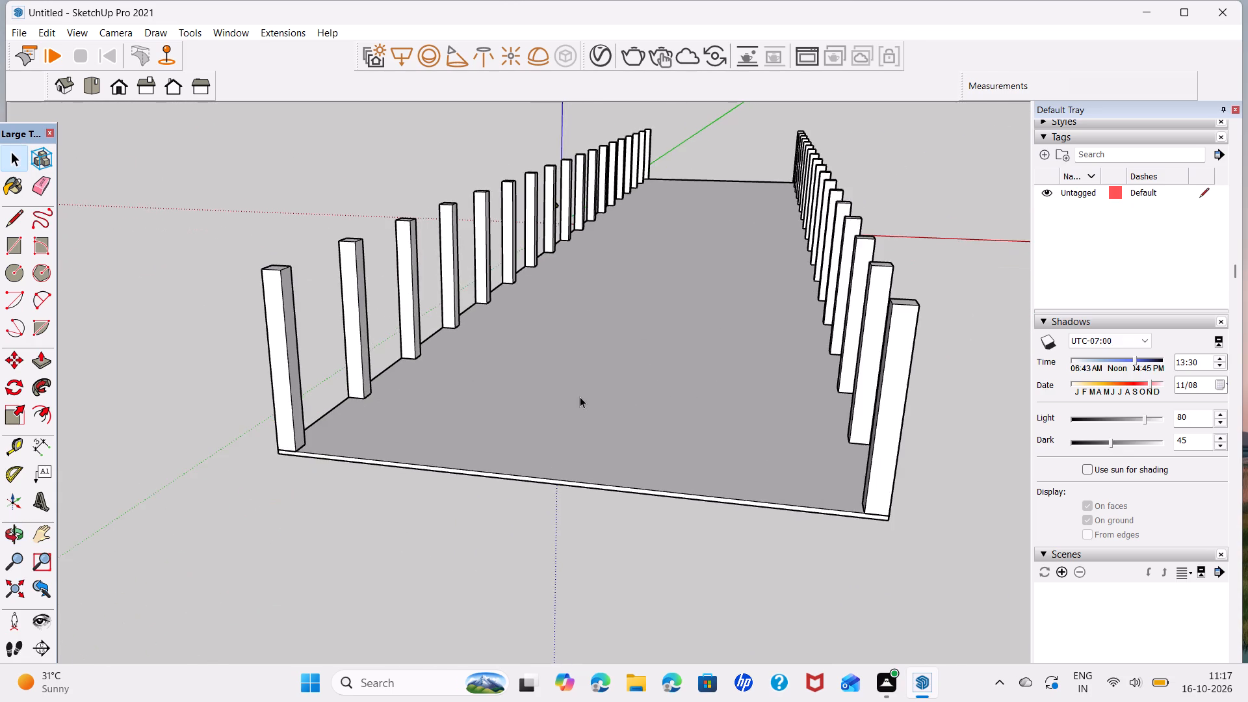
{"action": "middle_click_drag", "start_coordinate": [580, 396], "coordinate": [638, 402]}
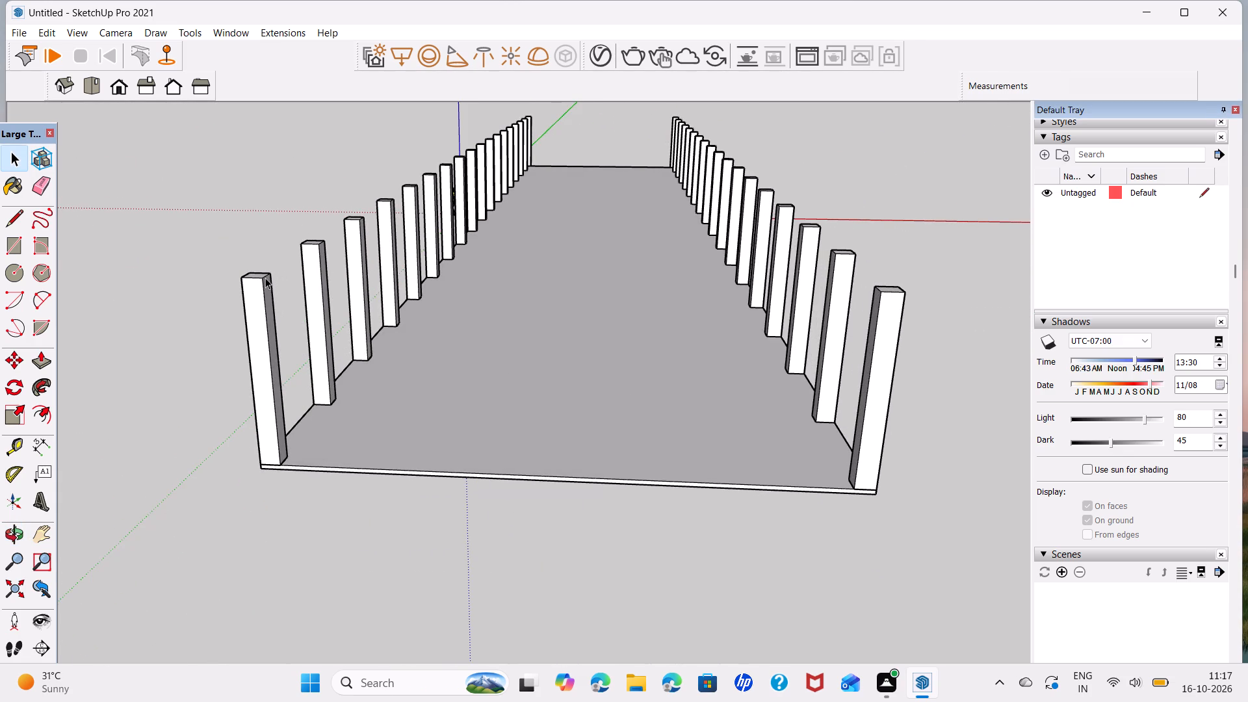
{"action": "middle_click_drag", "start_coordinate": [328, 321], "coordinate": [379, 479]}
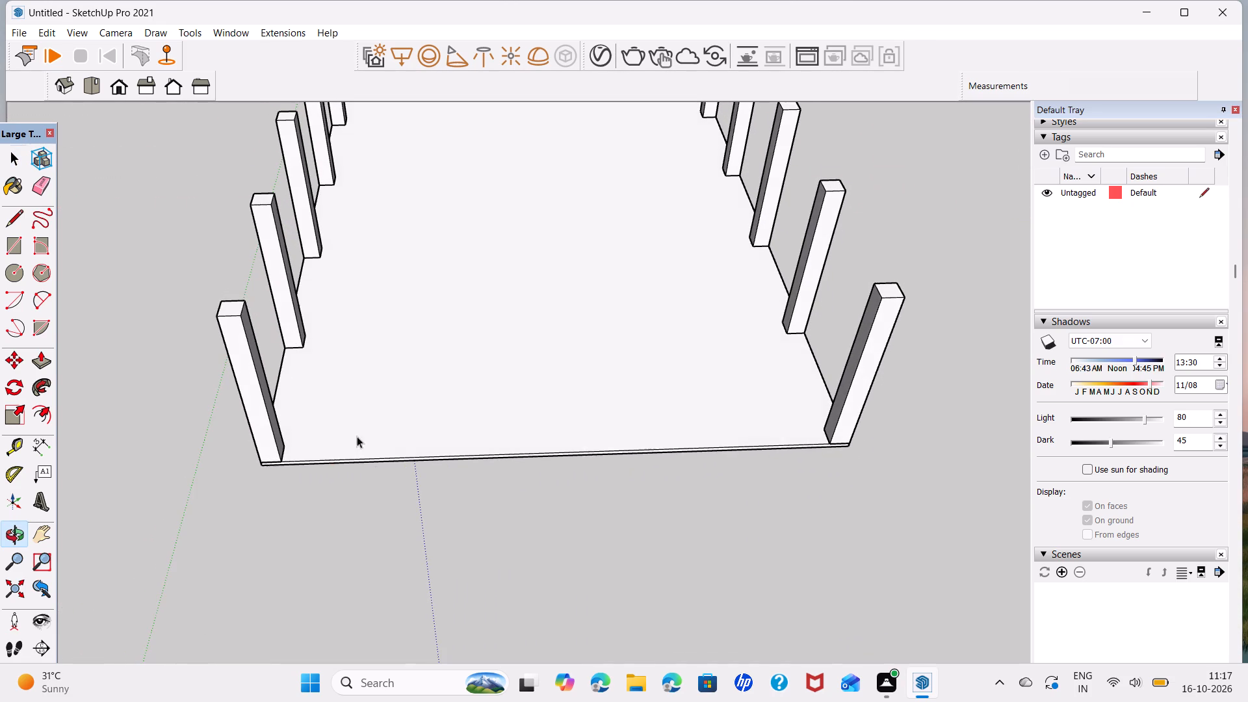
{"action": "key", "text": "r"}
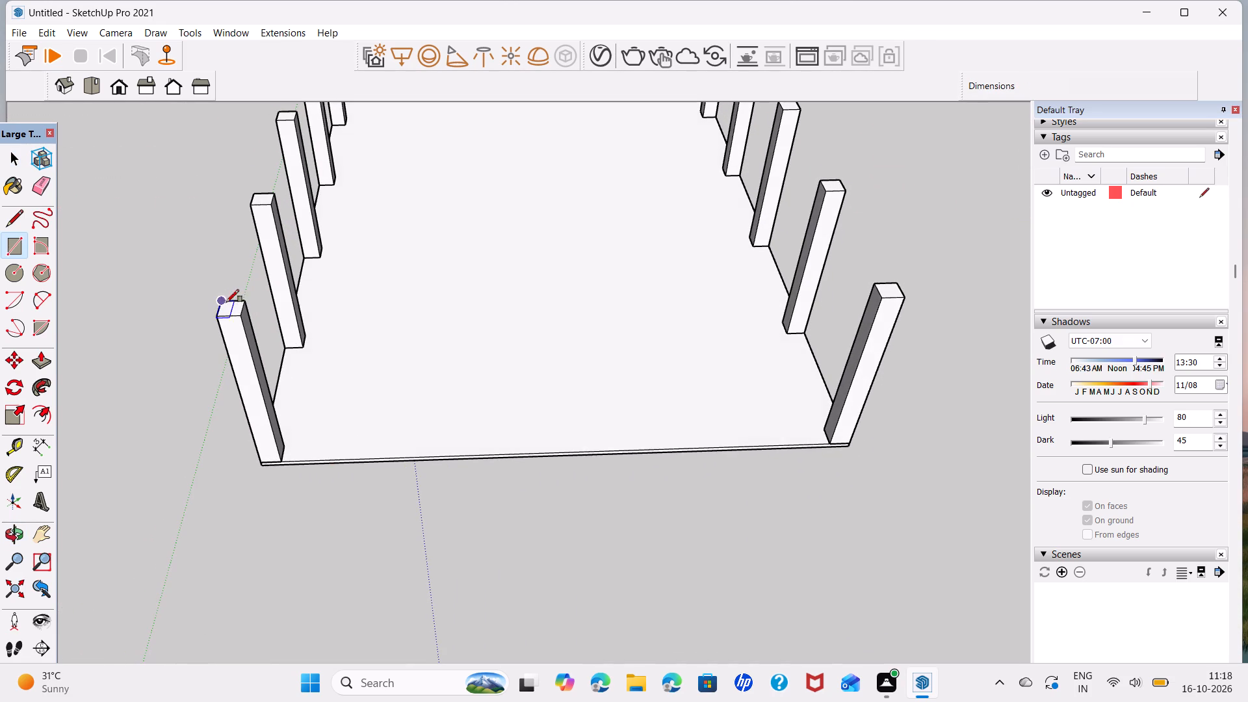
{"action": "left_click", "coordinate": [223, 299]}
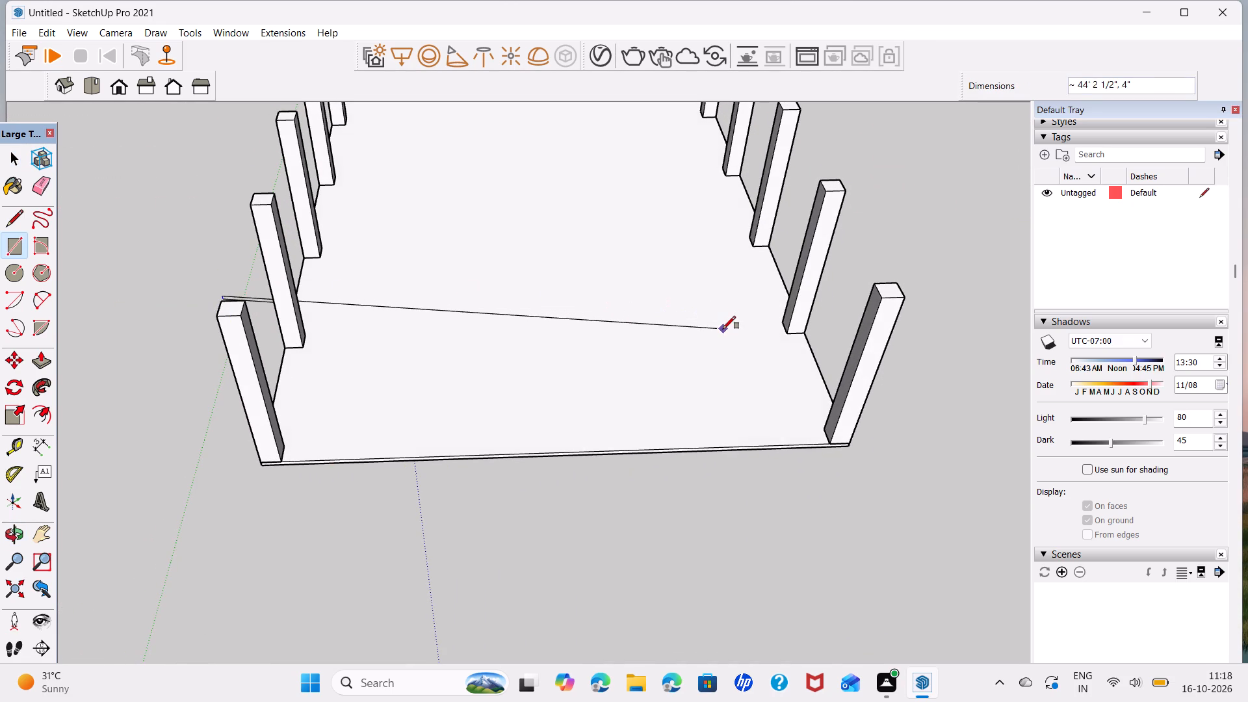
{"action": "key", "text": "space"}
Draw a 44' by 1' 6" rectangle spanning the tops of the two columns at the slab's near end and reverse its face.
{"action": "scroll", "coordinate": [217, 297], "scroll_direction": "up", "scroll_amount": 5}
{"action": "middle_click_drag", "start_coordinate": [234, 347], "coordinate": [363, 459]}
{"action": "key", "text": "r"}
{"action": "left_click", "coordinate": [248, 445]}
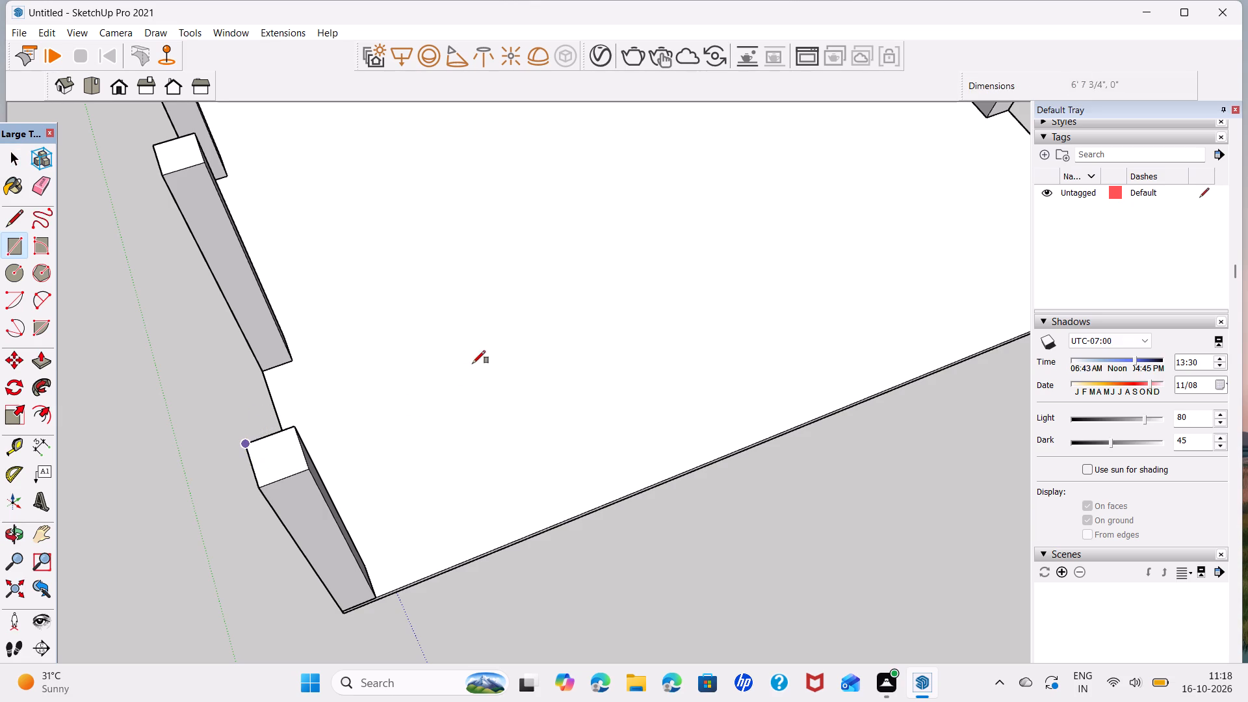
{"action": "scroll", "coordinate": [542, 355], "scroll_direction": "down", "scroll_amount": 8}
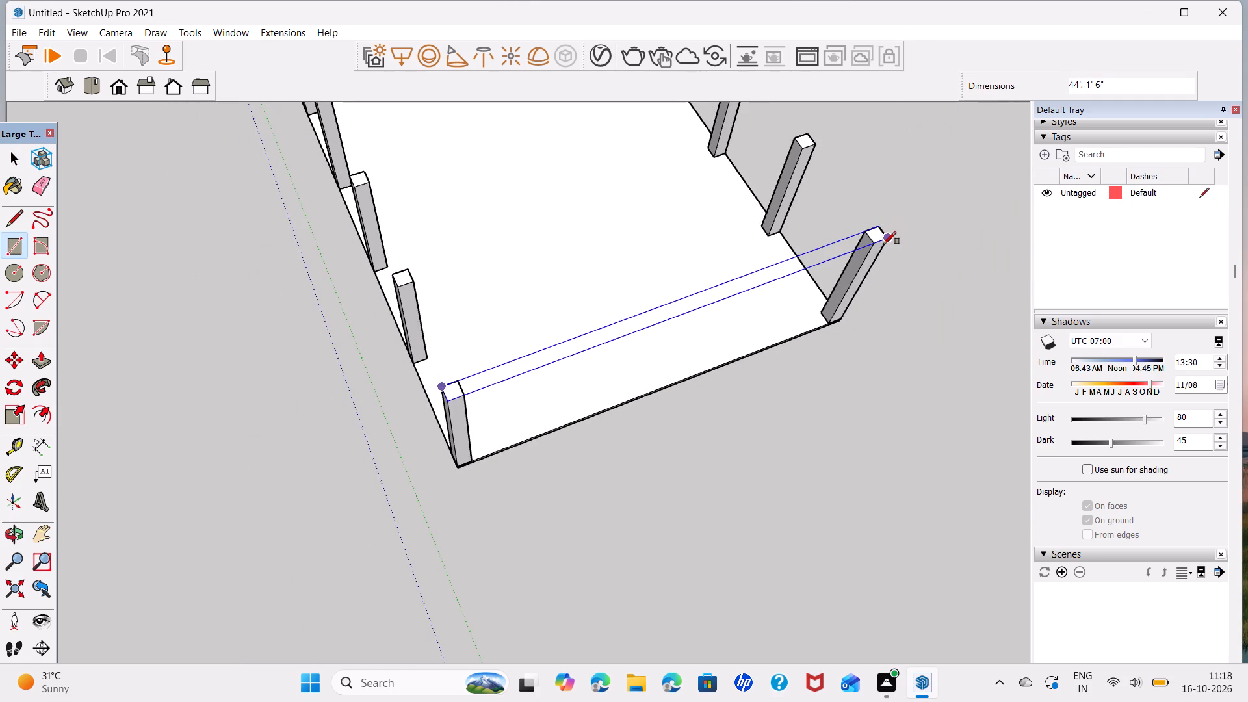
{"action": "left_click", "coordinate": [885, 240]}
{"action": "key", "text": "space"}
{"action": "right_click", "coordinate": [753, 278]}
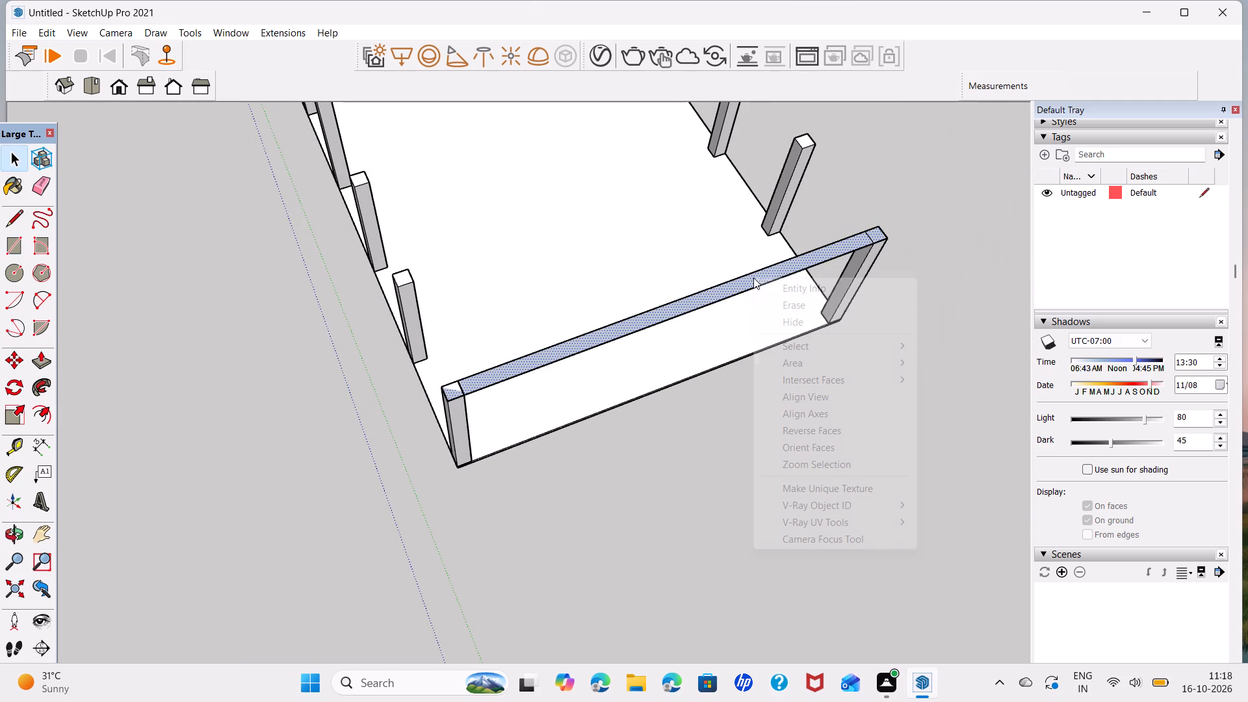
{"action": "left_click", "coordinate": [825, 433]}
Extrude the rectangle across the near-end columns upward by 1' 6" to form a crossbeam.
{"action": "key", "text": "p"}
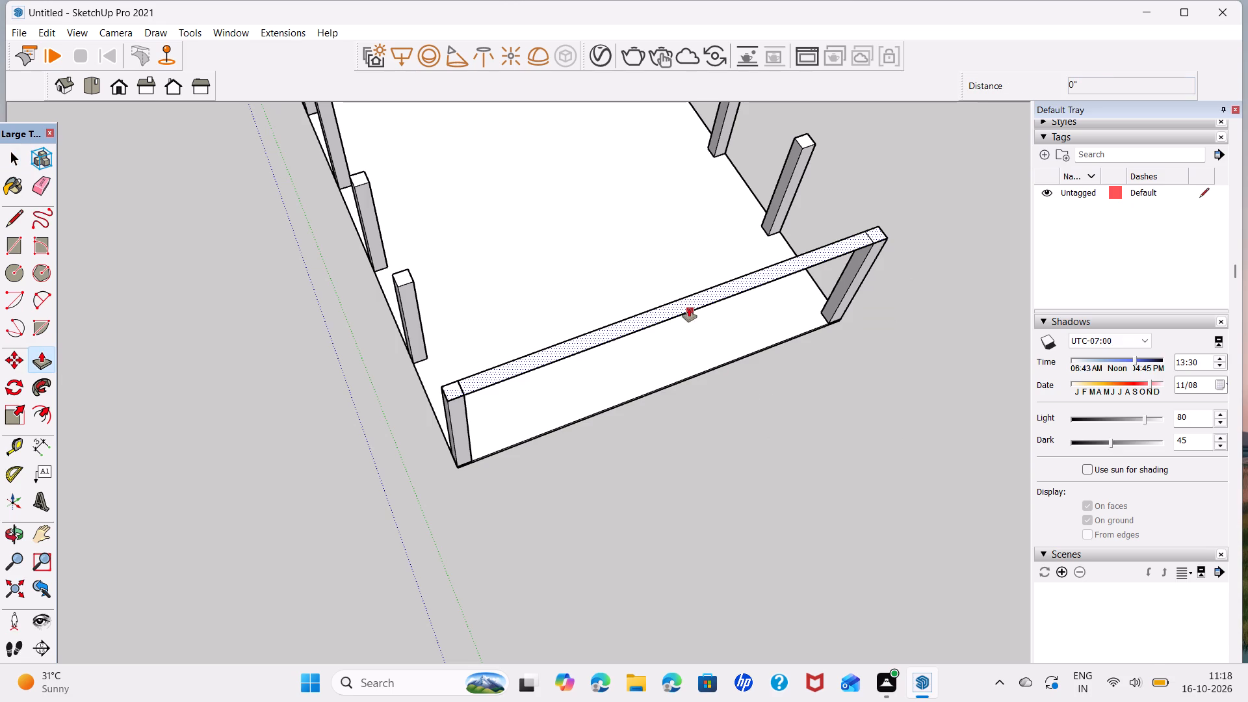
{"action": "left_click", "coordinate": [692, 302]}
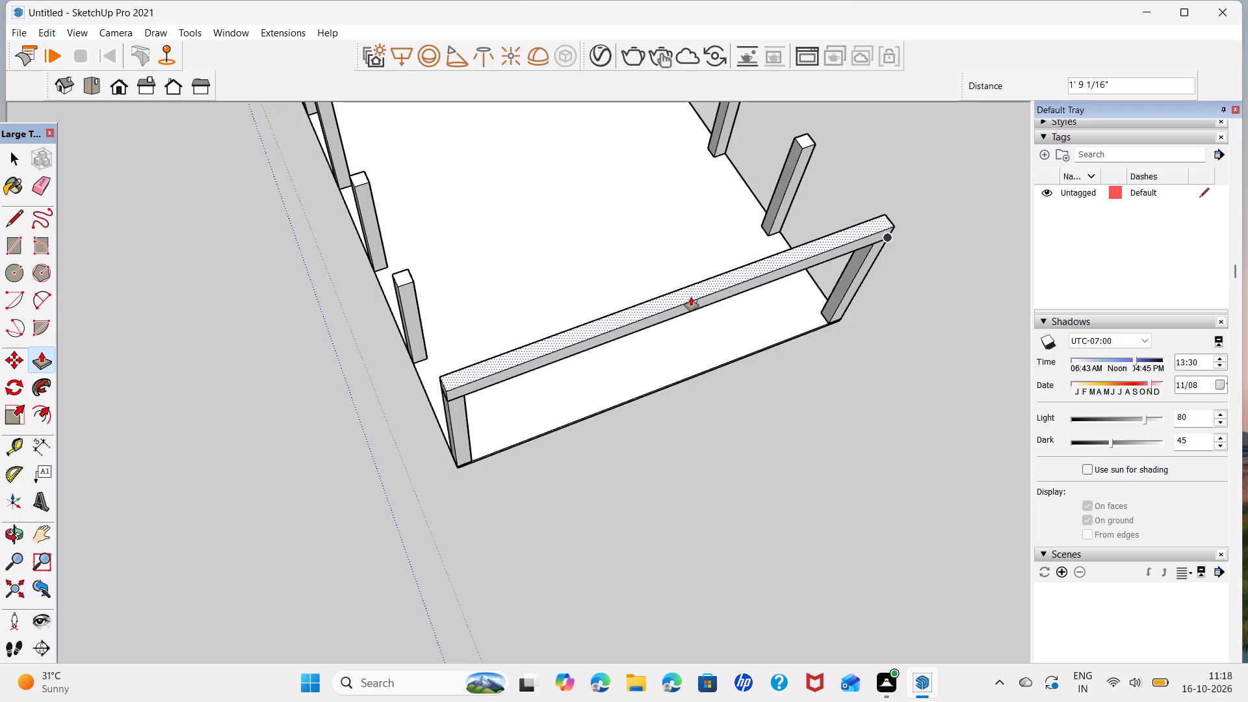
{"action": "type", "text": "1'6"}
{"action": "key", "text": "Return"}
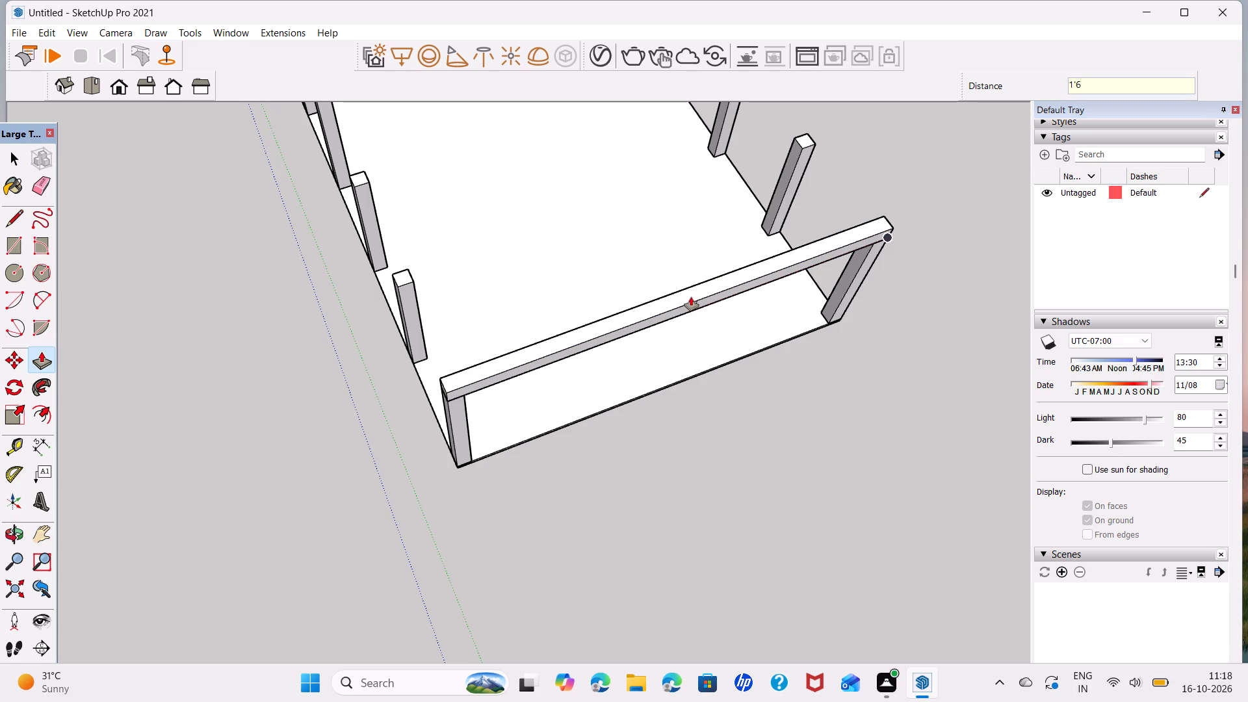
{"action": "key", "text": "space"}
Draw a vertical line 5' up from the midpoint of the crossbeam's top inner edge and extend it by another 2'.
{"action": "middle_click_drag", "start_coordinate": [699, 374], "coordinate": [582, 135]}
{"action": "scroll", "coordinate": [508, 396], "scroll_direction": "down", "scroll_amount": 3}
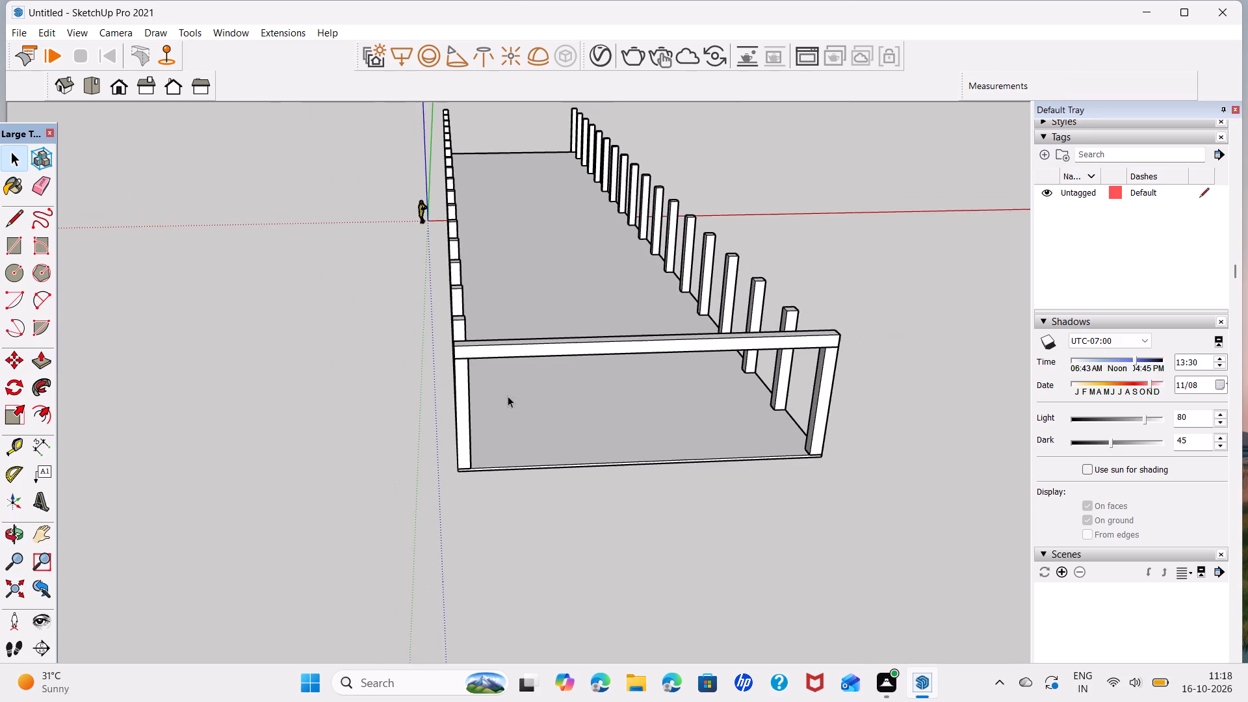
{"action": "middle_click_drag", "start_coordinate": [629, 368], "coordinate": [591, 374]}
{"action": "scroll", "coordinate": [470, 355], "scroll_direction": "up", "scroll_amount": 4}
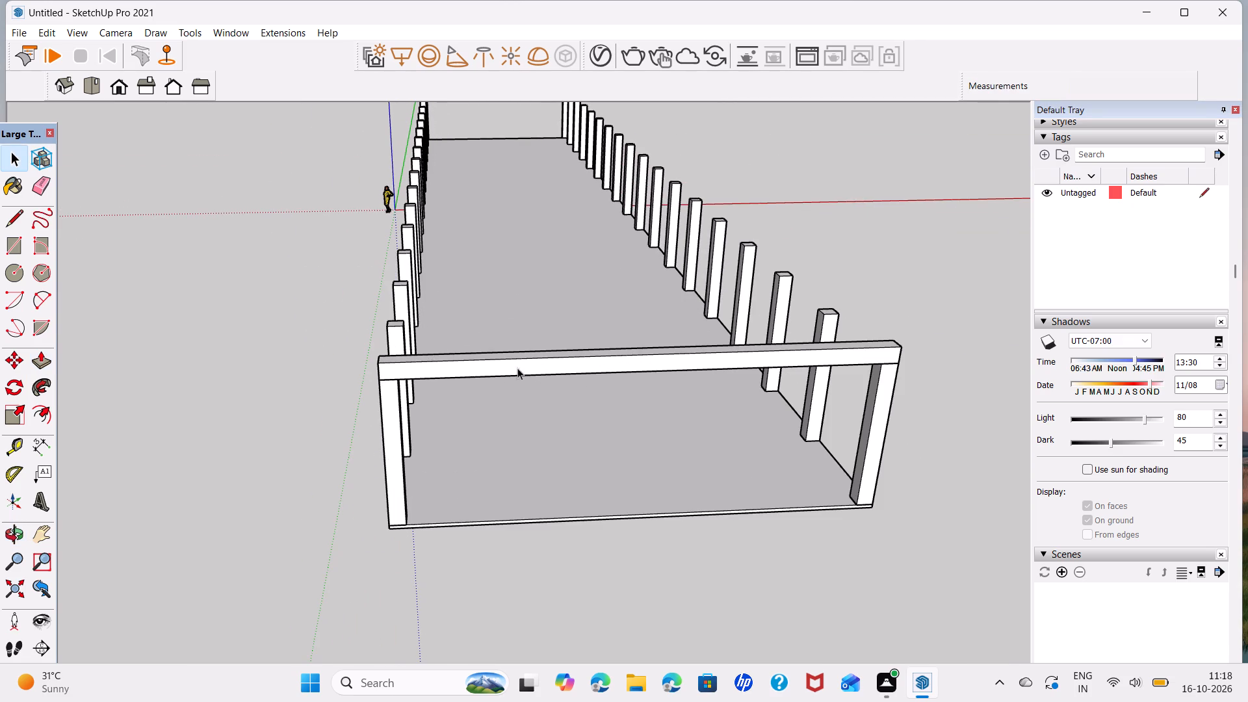
{"action": "key", "text": "l"}
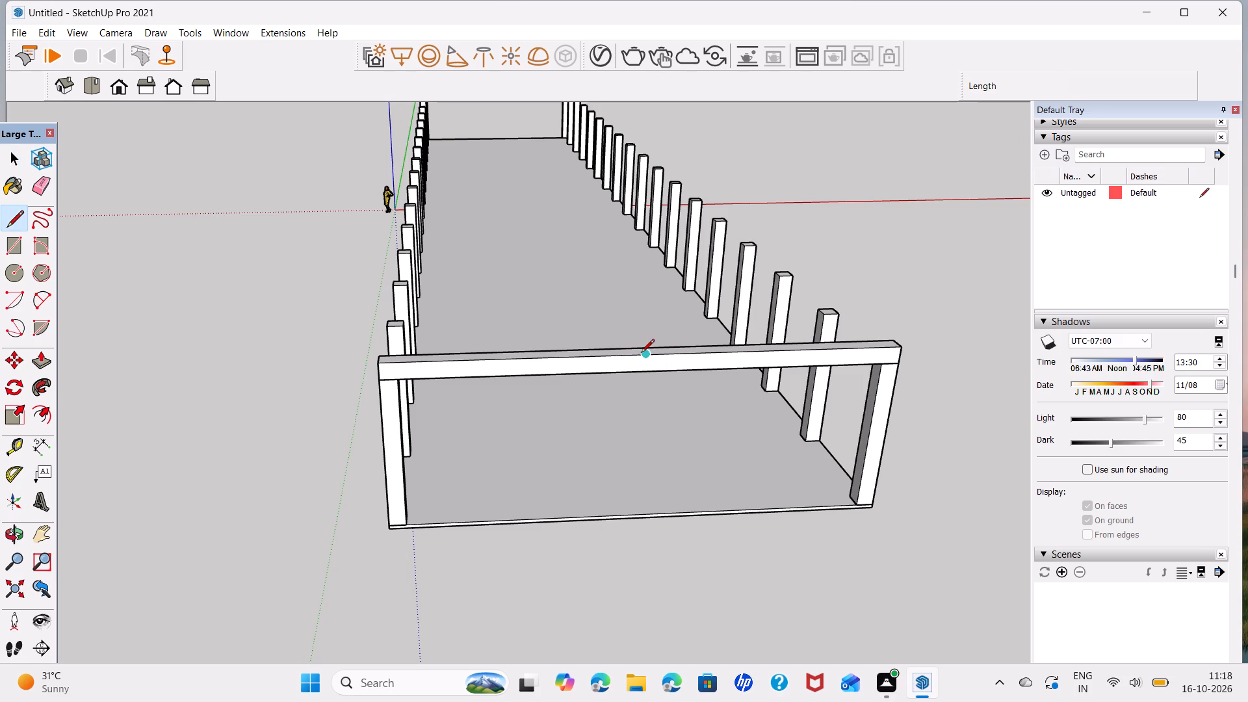
{"action": "left_click", "coordinate": [642, 352]}
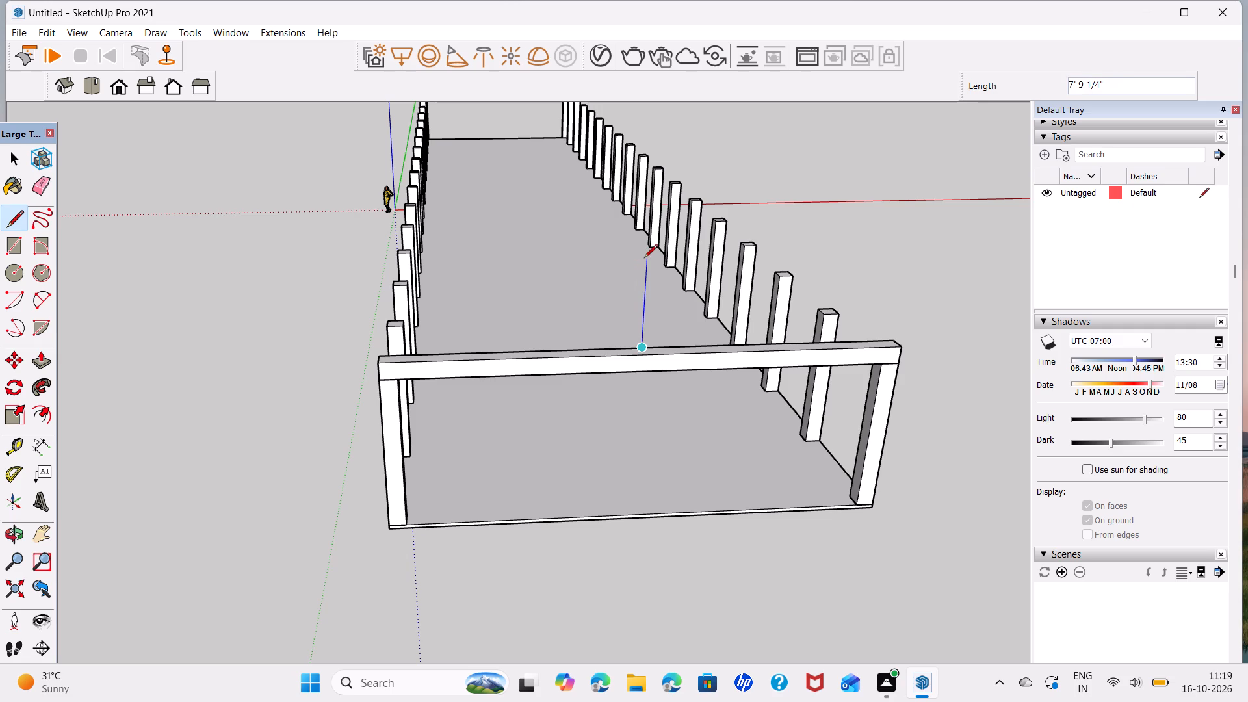
{"action": "type", "text": "5'"}
{"action": "key", "text": "Return"}
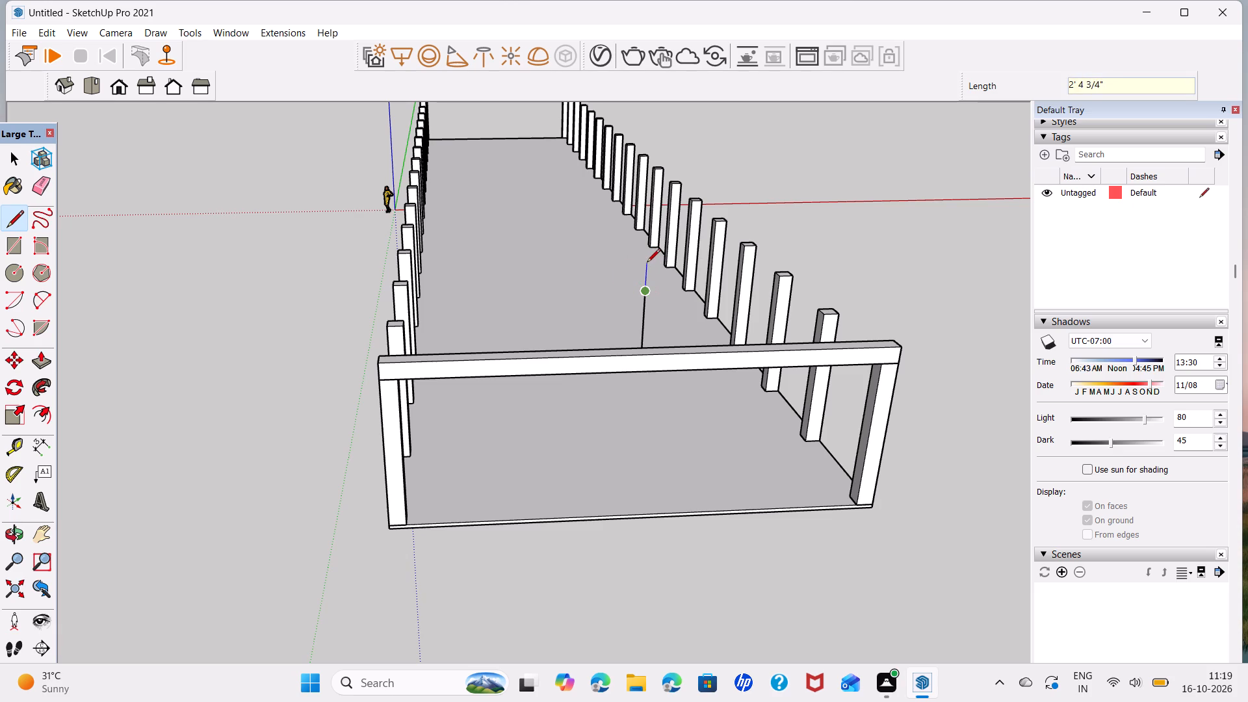
{"action": "key", "text": "6"}
{"action": "key", "text": "BackSpace"}
{"action": "type", "text": "2'"}
{"action": "key", "text": "Return"}
{"action": "key", "text": "space"}
Draw sloped lines from the top of the vertical line to both outer top corners of the crossbeam, forming a triangular gable.
{"action": "key", "text": "l"}
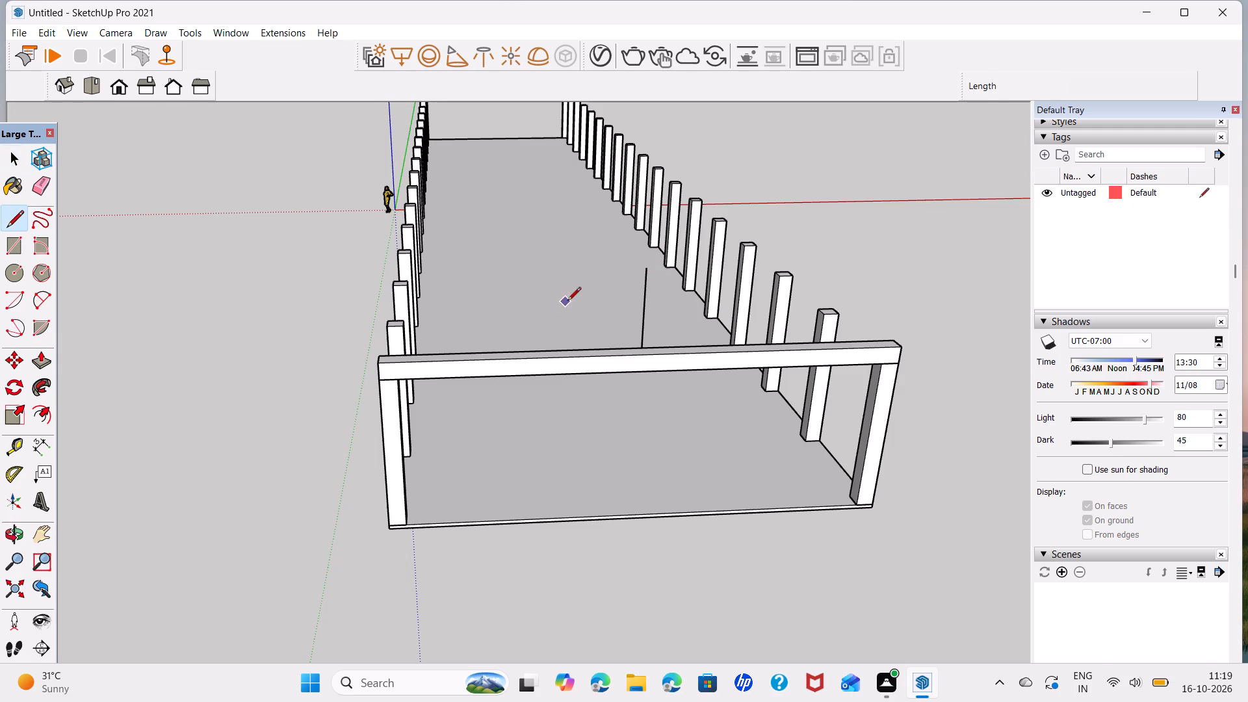
{"action": "left_click", "coordinate": [643, 270]}
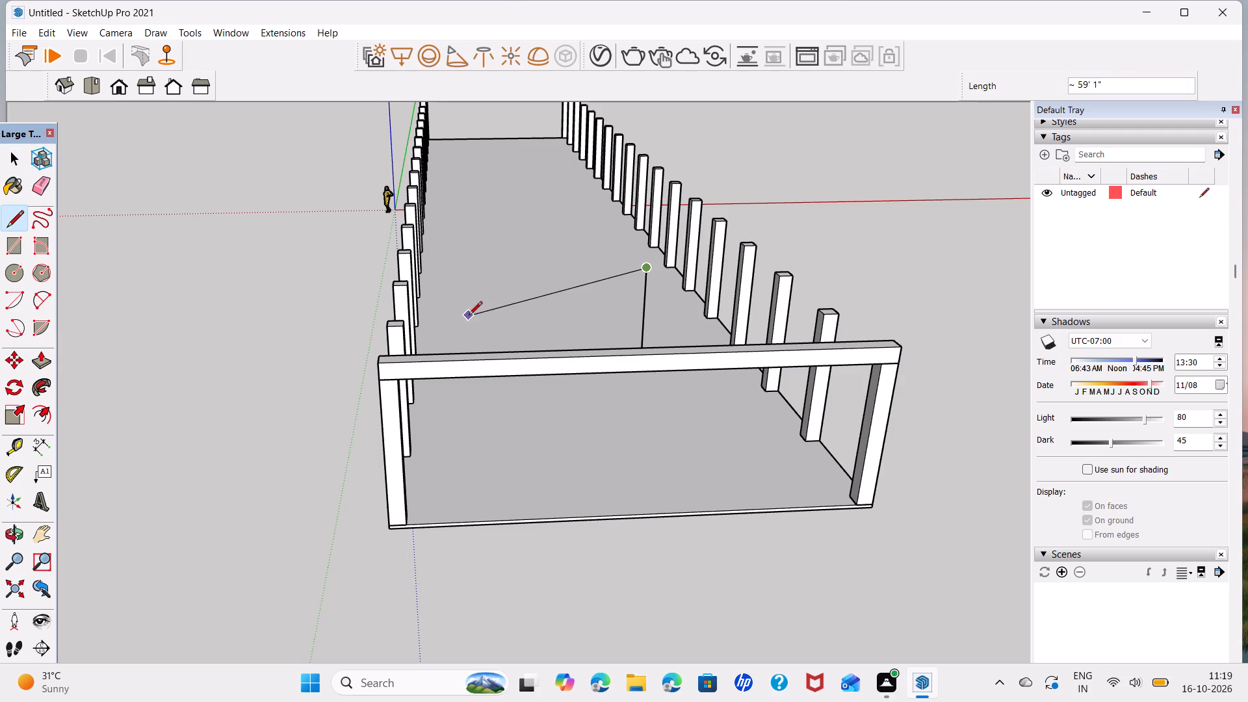
{"action": "left_click", "coordinate": [375, 361]}
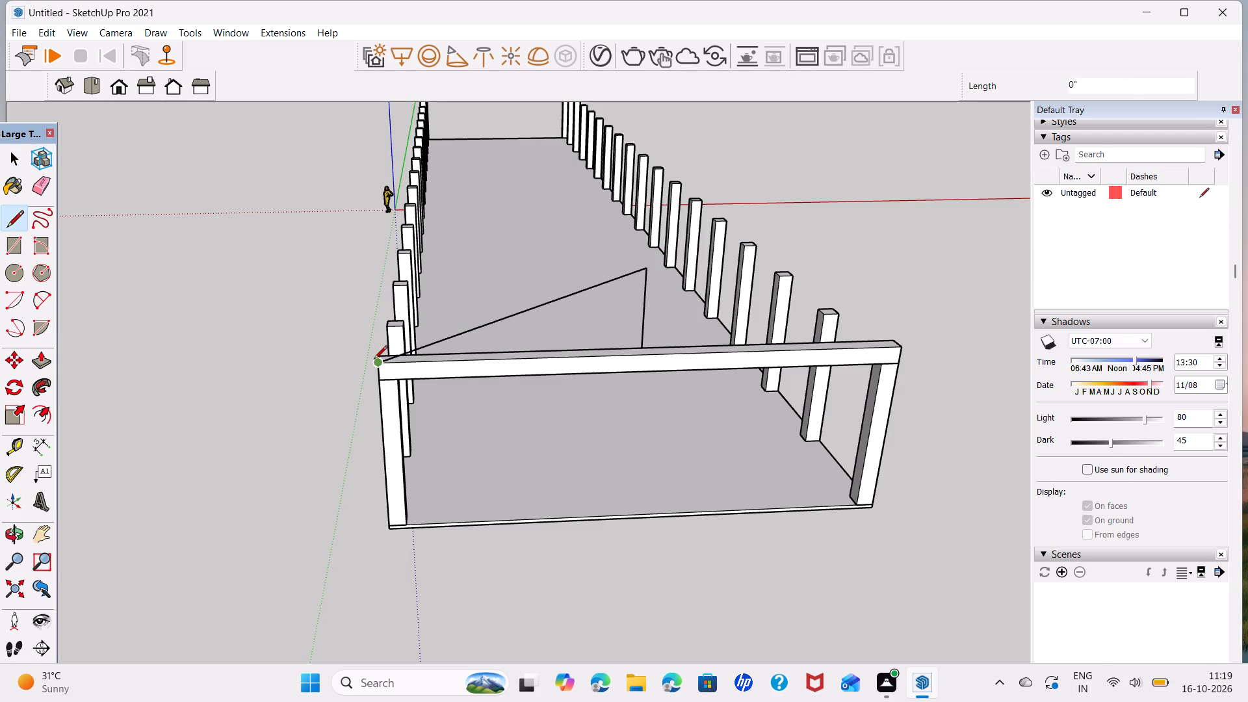
{"action": "middle_click_drag", "start_coordinate": [370, 345], "coordinate": [391, 537]}
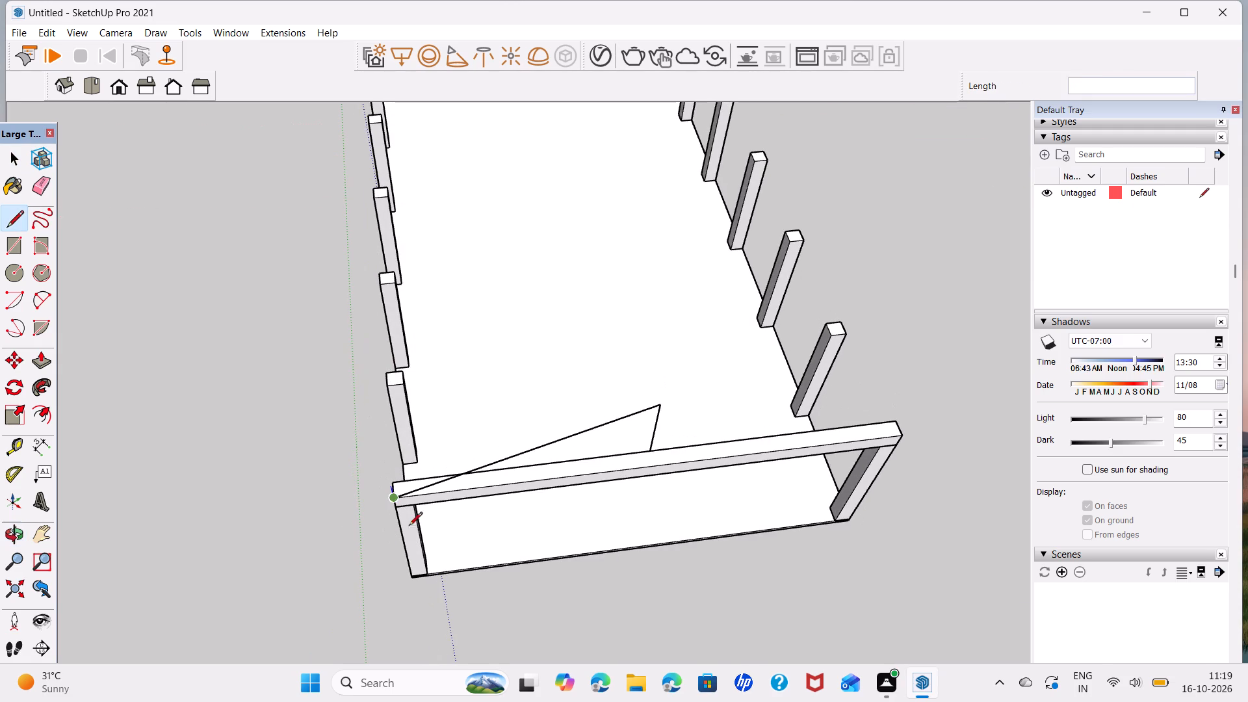
{"action": "key", "text": "space"}
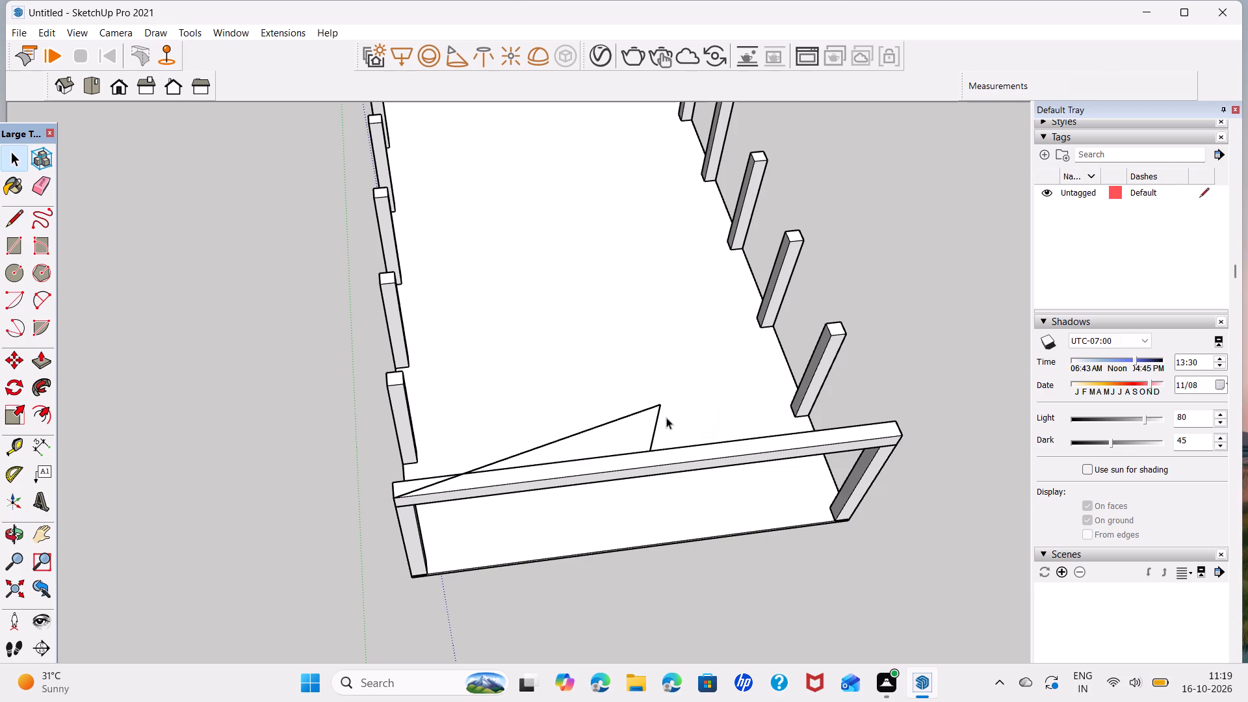
{"action": "key", "text": "l"}
{"action": "left_click", "coordinate": [662, 408]}
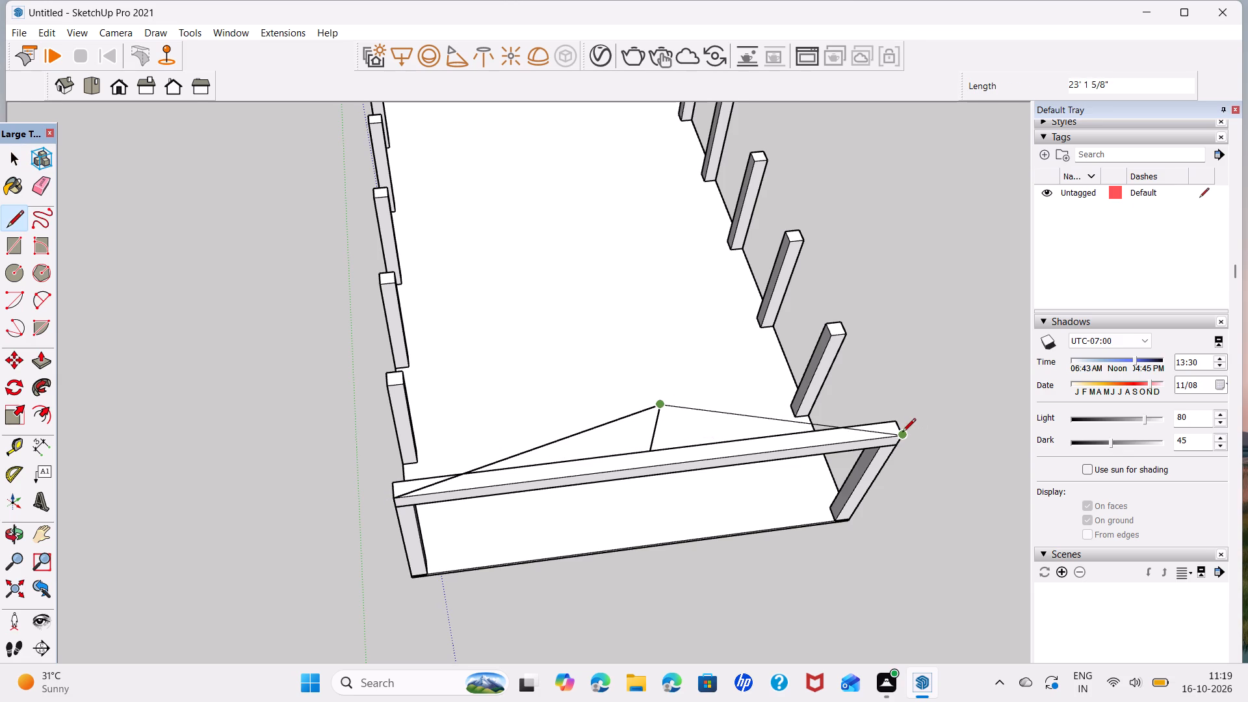
{"action": "left_click", "coordinate": [902, 433]}
Draw a second pair of sloped lines from the crossbeam's inner top corners to a second peak, and trace the beam's 1' 6" end edge.
{"action": "left_click", "coordinate": [899, 419]}
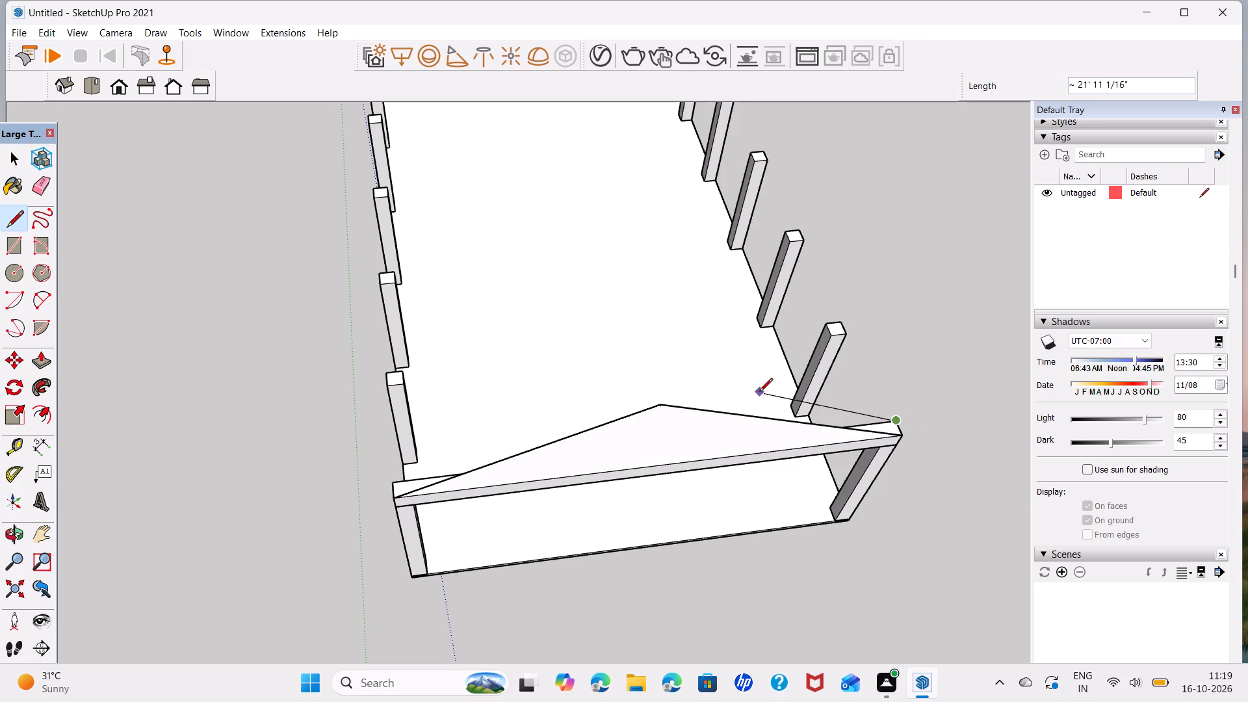
{"action": "left_click", "coordinate": [658, 384]}
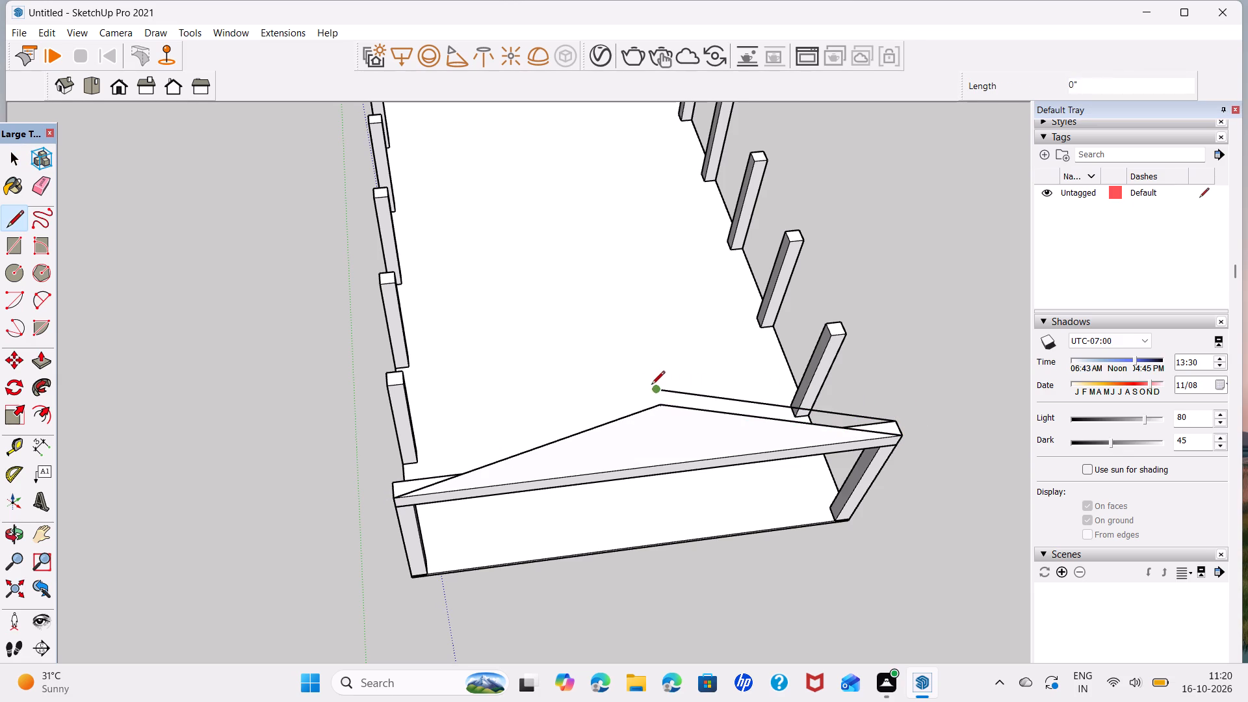
{"action": "left_click", "coordinate": [391, 481]}
{"action": "left_click", "coordinate": [391, 495]}
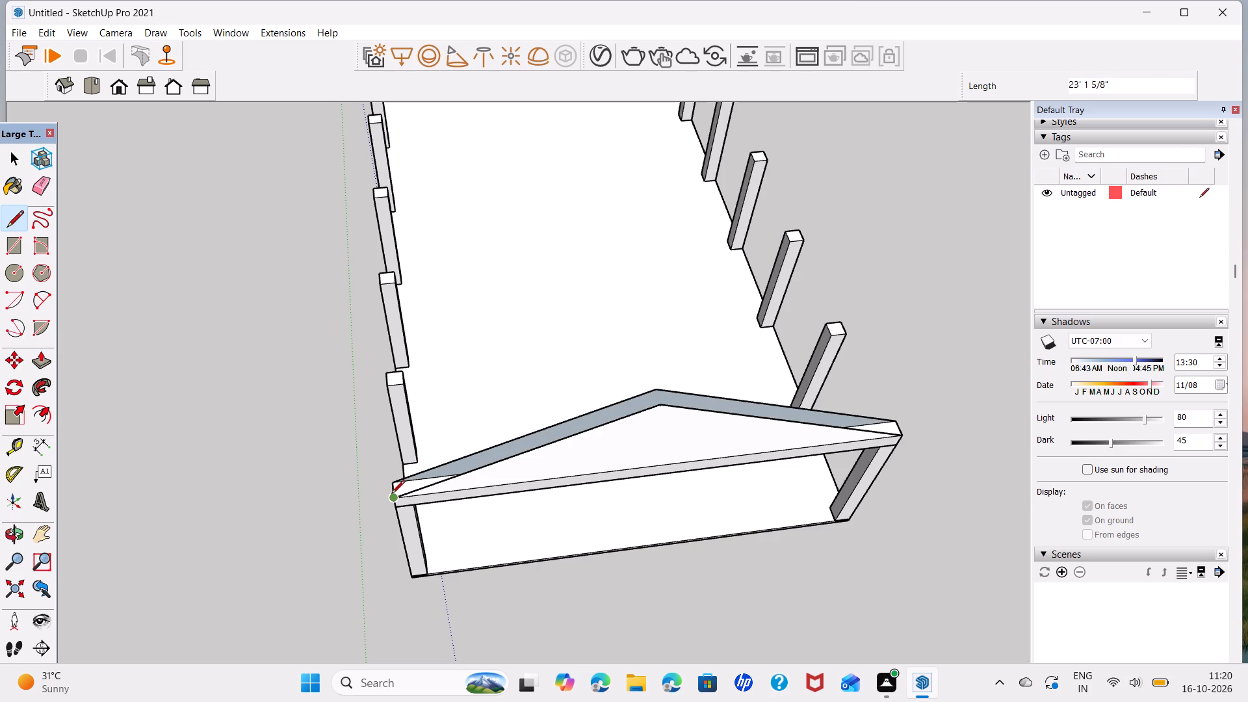
{"action": "left_click", "coordinate": [395, 502]}
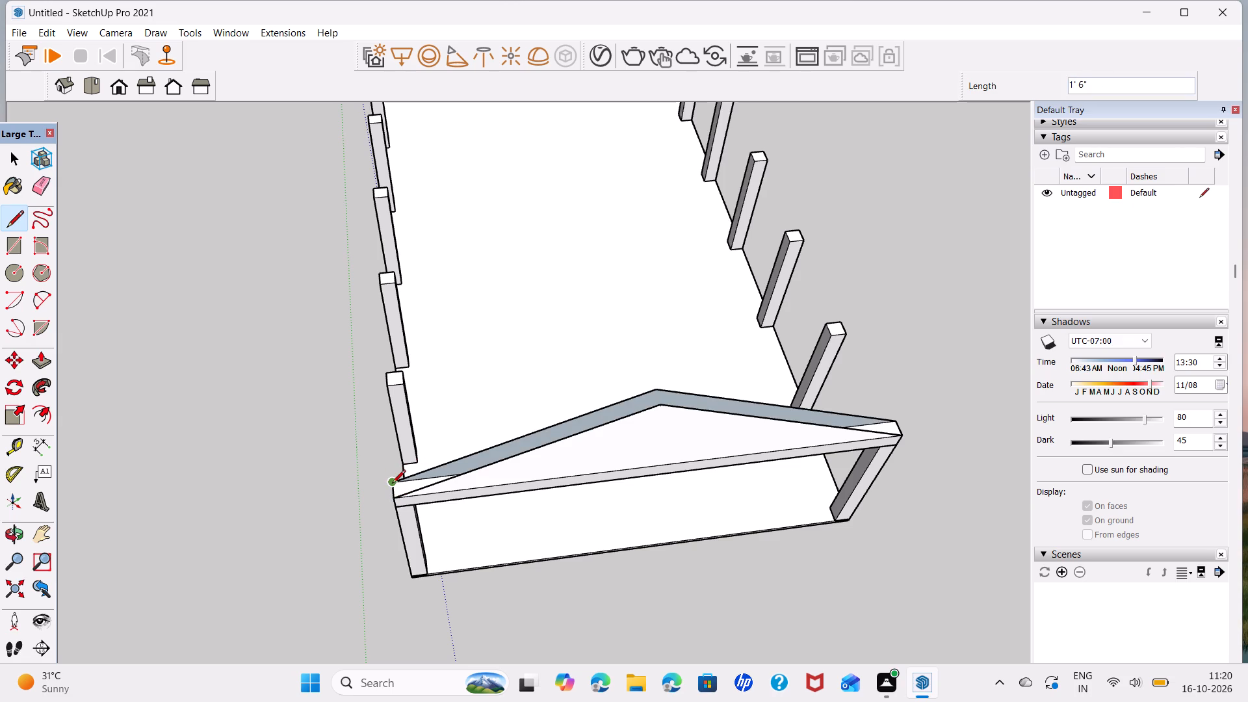
{"action": "left_click", "coordinate": [392, 483]}
{"action": "key", "text": "space"}
Examine the gable and crossbeam at the slab's end from above, outside and inside.
{"action": "middle_click_drag", "start_coordinate": [498, 470], "coordinate": [472, 281]}
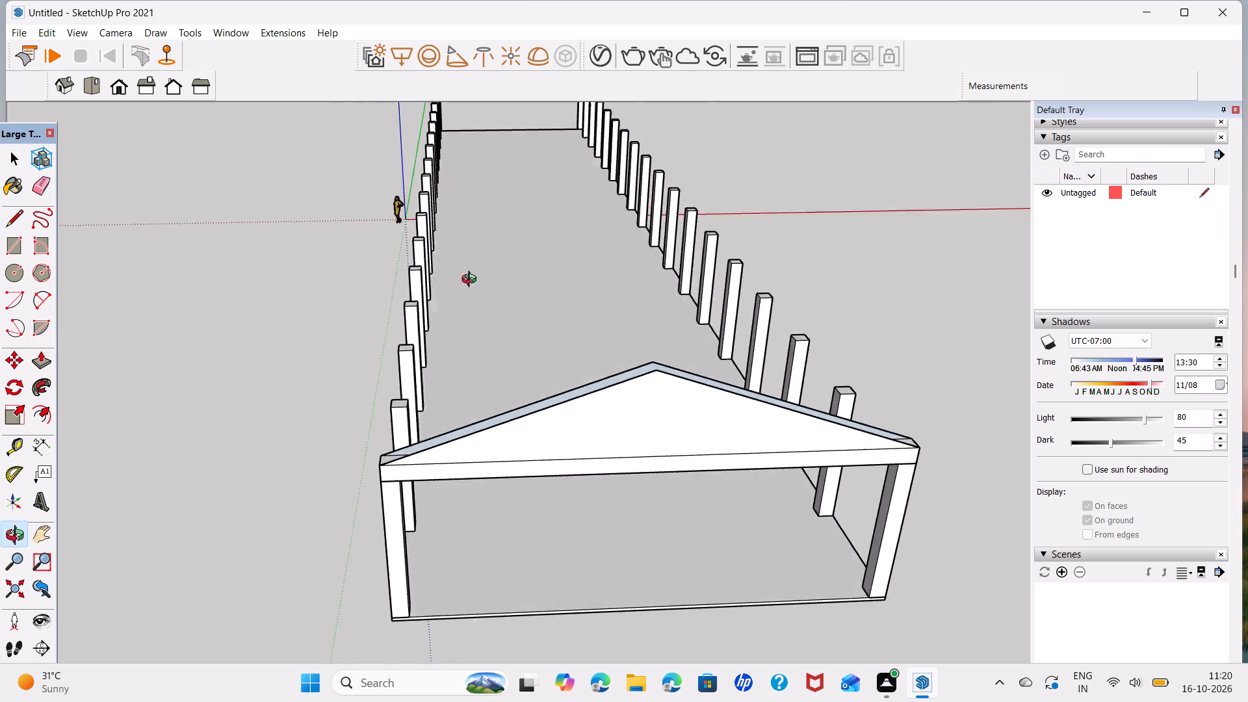
{"action": "middle_click_drag", "start_coordinate": [472, 281], "coordinate": [493, 206]}
{"action": "scroll", "coordinate": [521, 289], "scroll_direction": "down", "scroll_amount": 3}
{"action": "middle_click_drag", "start_coordinate": [565, 342], "coordinate": [0, 560]}
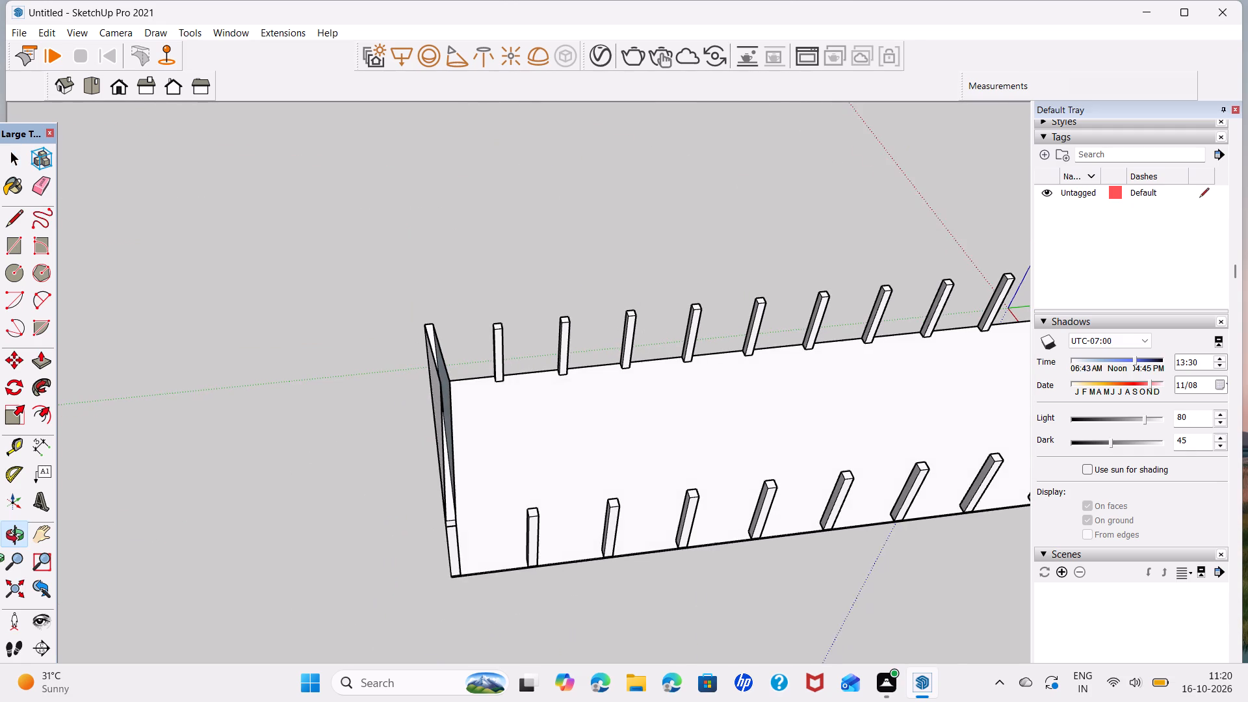
{"action": "middle_click_drag", "start_coordinate": [0, 560], "coordinate": [0, 561]}
{"action": "scroll", "coordinate": [310, 478], "scroll_direction": "up", "scroll_amount": 5}
{"action": "middle_click_drag", "start_coordinate": [406, 474], "coordinate": [170, 536]}
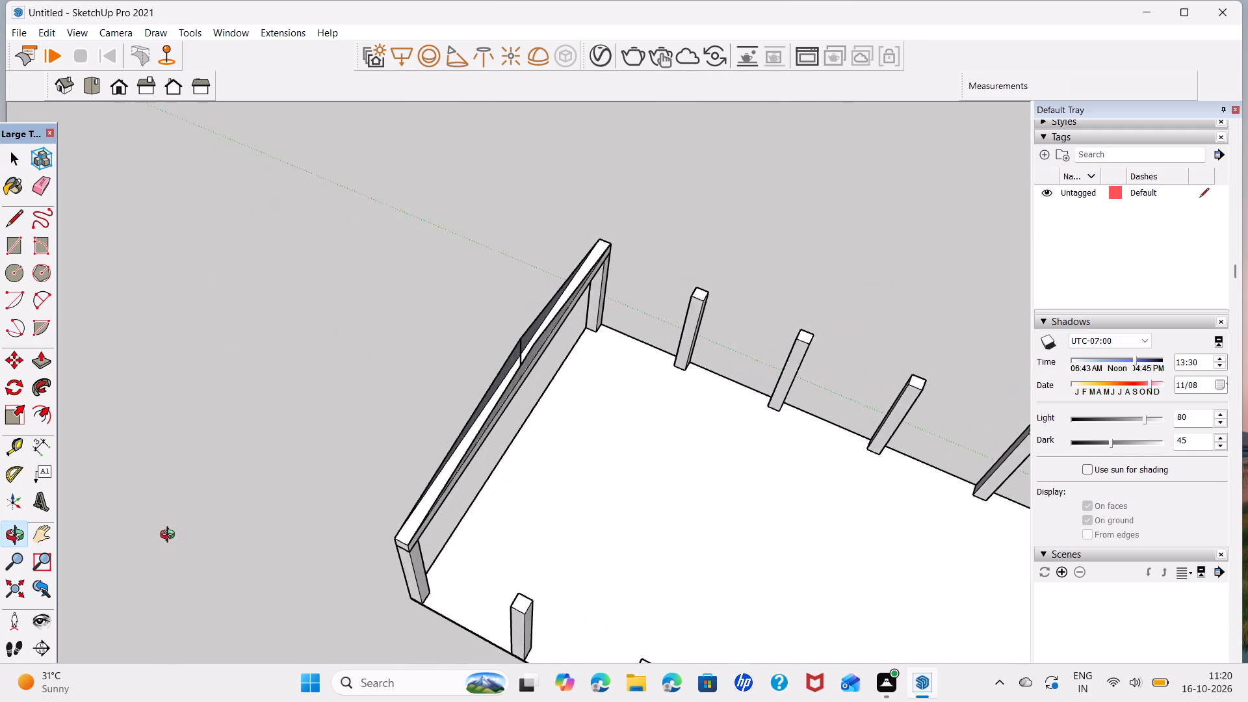
{"action": "middle_click_drag", "start_coordinate": [170, 536], "coordinate": [286, 558]}
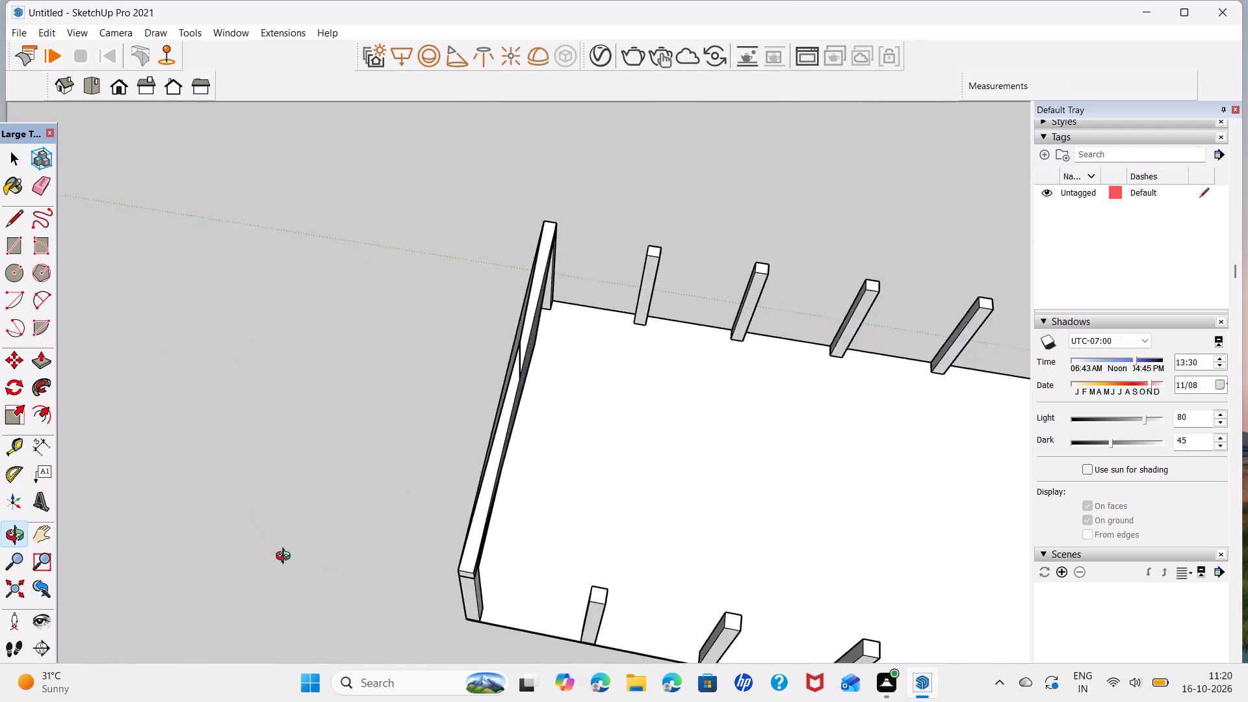
{"action": "middle_click_drag", "start_coordinate": [286, 558], "coordinate": [237, 504]}
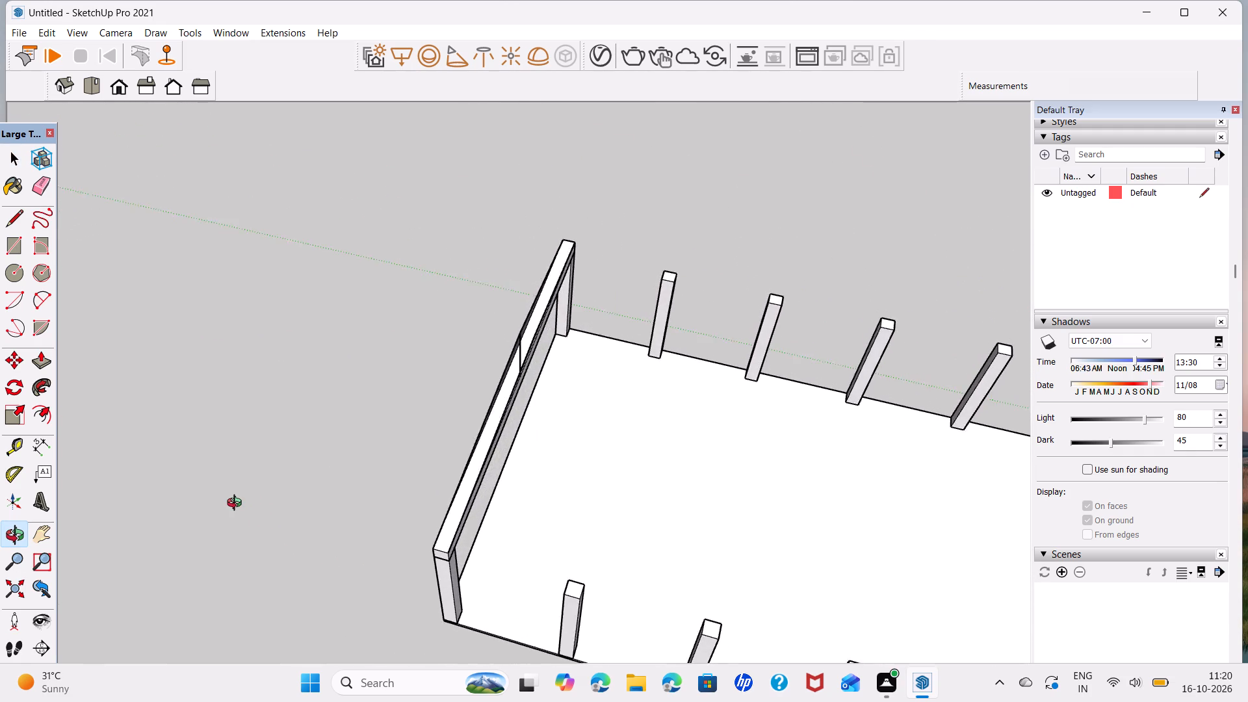
{"action": "middle_click_drag", "start_coordinate": [237, 504], "coordinate": [452, 274]}
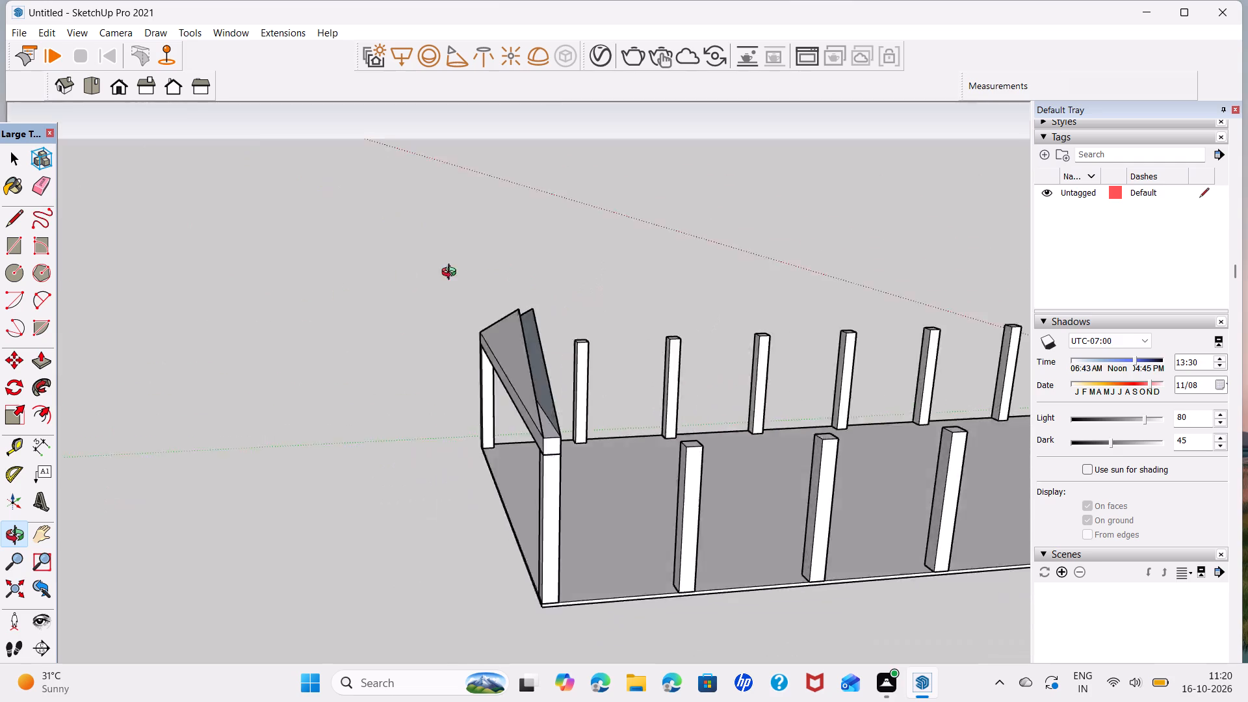
{"action": "middle_click_drag", "start_coordinate": [452, 274], "coordinate": [19, 340]}
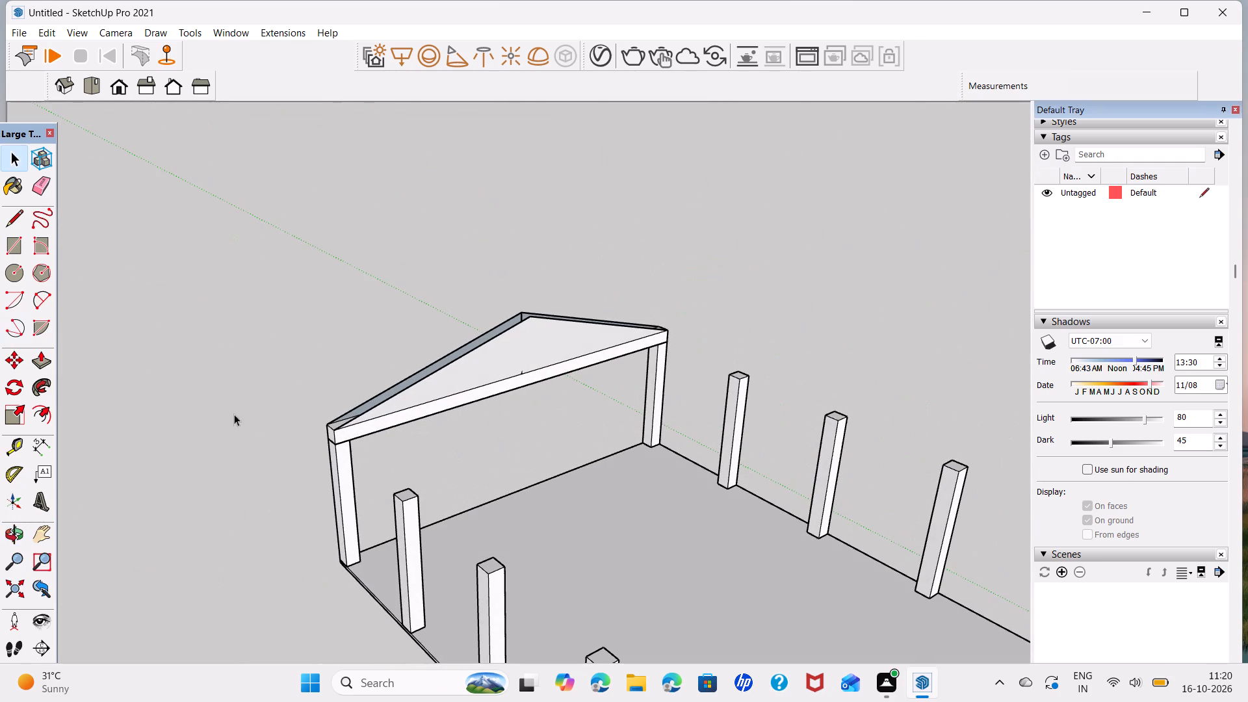
Delete the triangular gable face above the crossbeam on the side facing into the shed.
{"action": "middle_click_drag", "start_coordinate": [547, 483], "coordinate": [412, 320]}
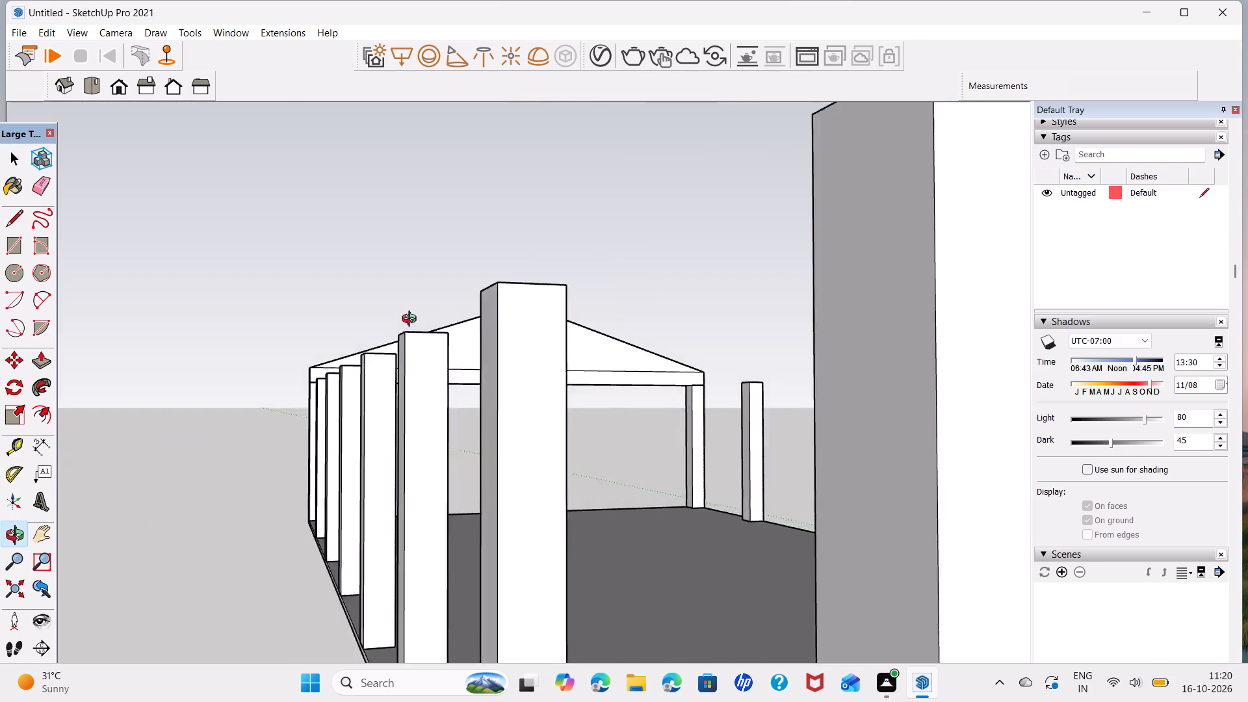
{"action": "middle_click_drag", "start_coordinate": [412, 320], "coordinate": [372, 340]}
{"action": "scroll", "coordinate": [422, 356], "scroll_direction": "up", "scroll_amount": 6}
{"action": "middle_click_drag", "start_coordinate": [503, 387], "coordinate": [502, 359]}
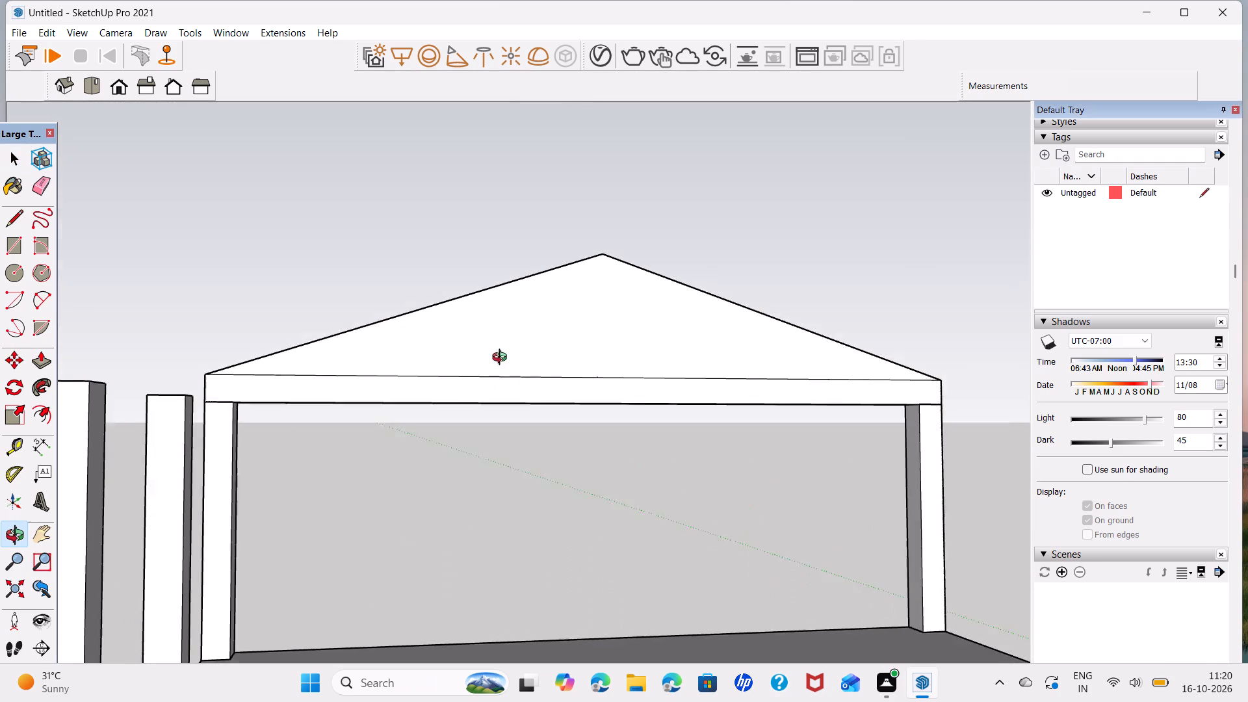
{"action": "middle_click_drag", "start_coordinate": [502, 359], "coordinate": [467, 348]}
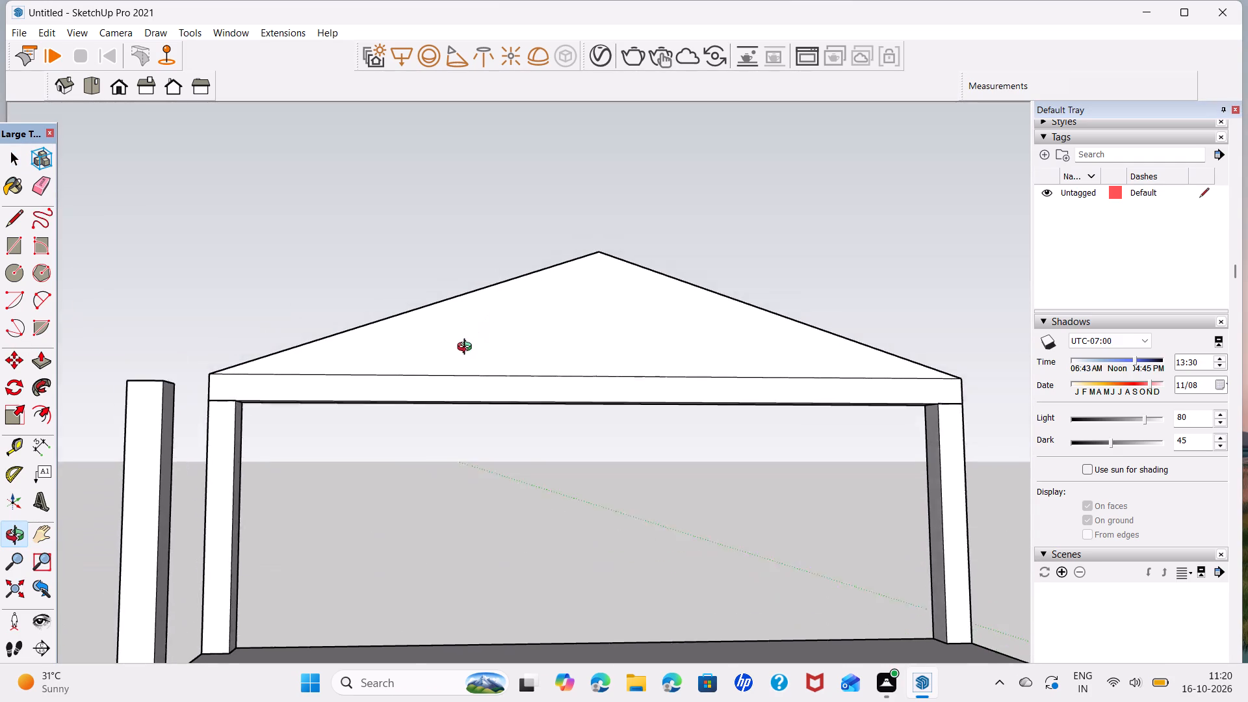
{"action": "middle_click_drag", "start_coordinate": [467, 348], "coordinate": [460, 358]}
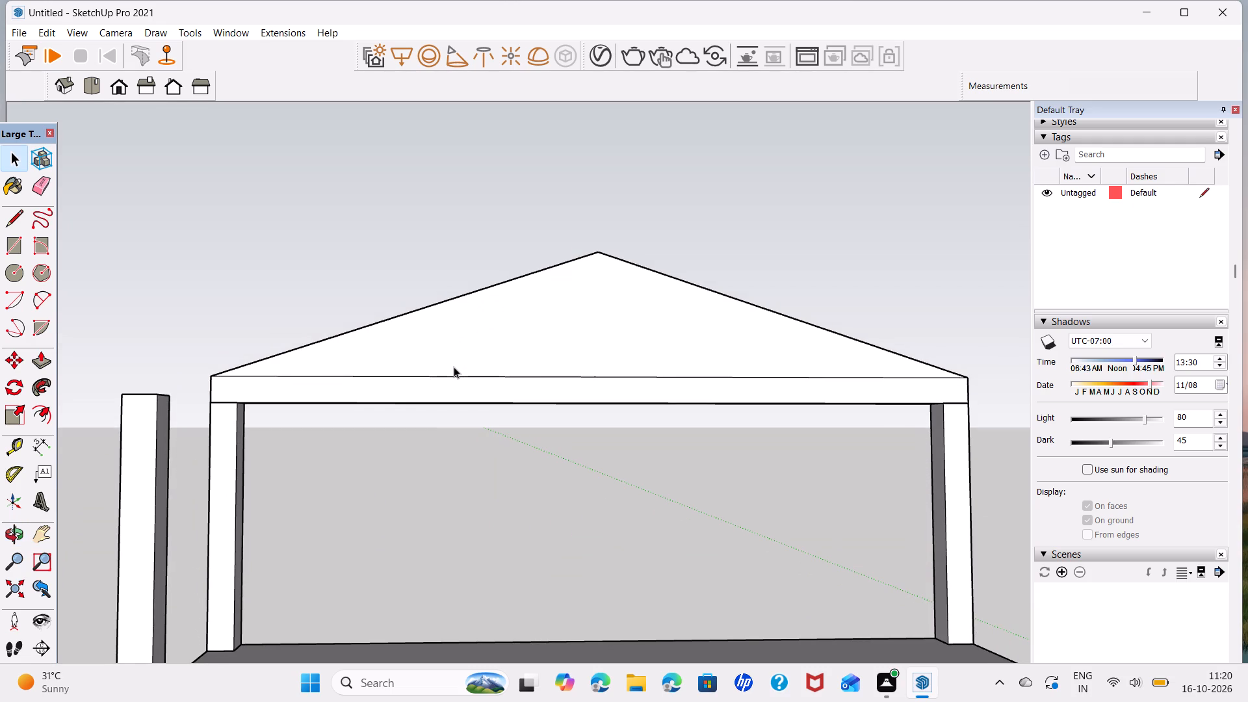
{"action": "left_click", "coordinate": [555, 339]}
{"action": "key", "text": "Delete"}
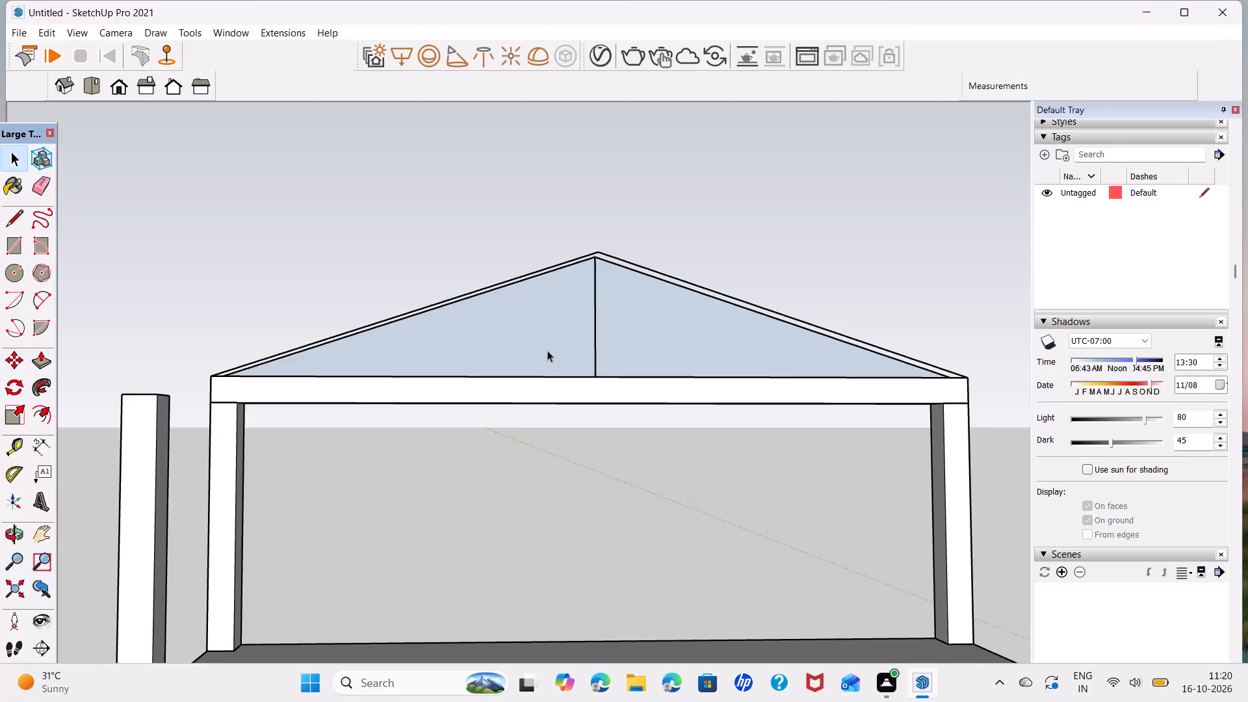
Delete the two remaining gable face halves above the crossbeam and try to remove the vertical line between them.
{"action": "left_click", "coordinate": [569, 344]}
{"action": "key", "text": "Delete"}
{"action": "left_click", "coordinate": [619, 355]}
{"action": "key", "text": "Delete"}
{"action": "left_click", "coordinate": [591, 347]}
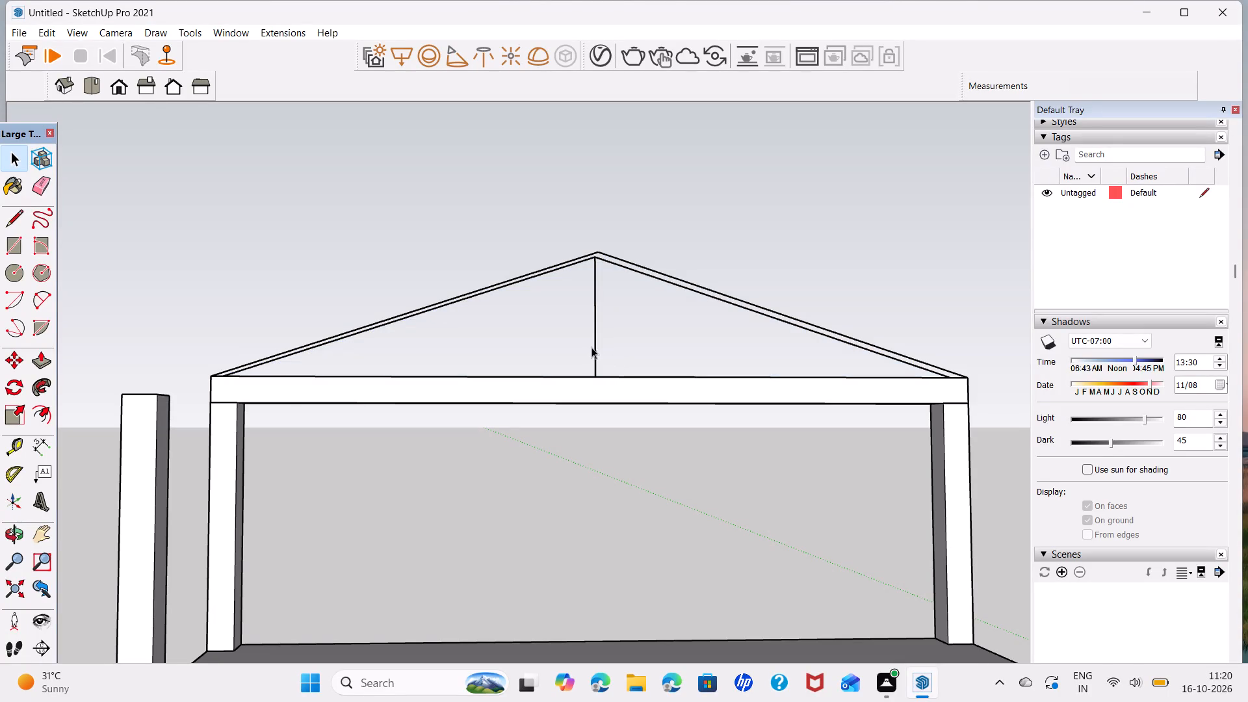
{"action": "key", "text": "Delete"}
Undo the face deletions and the sloped gable lines, back to the lone vertical line standing on the crossbeam.
{"action": "key", "text": "ctrl+z"}
{"action": "key", "text": "ctrl+z"}
{"action": "key", "text": "ctrl+z"}
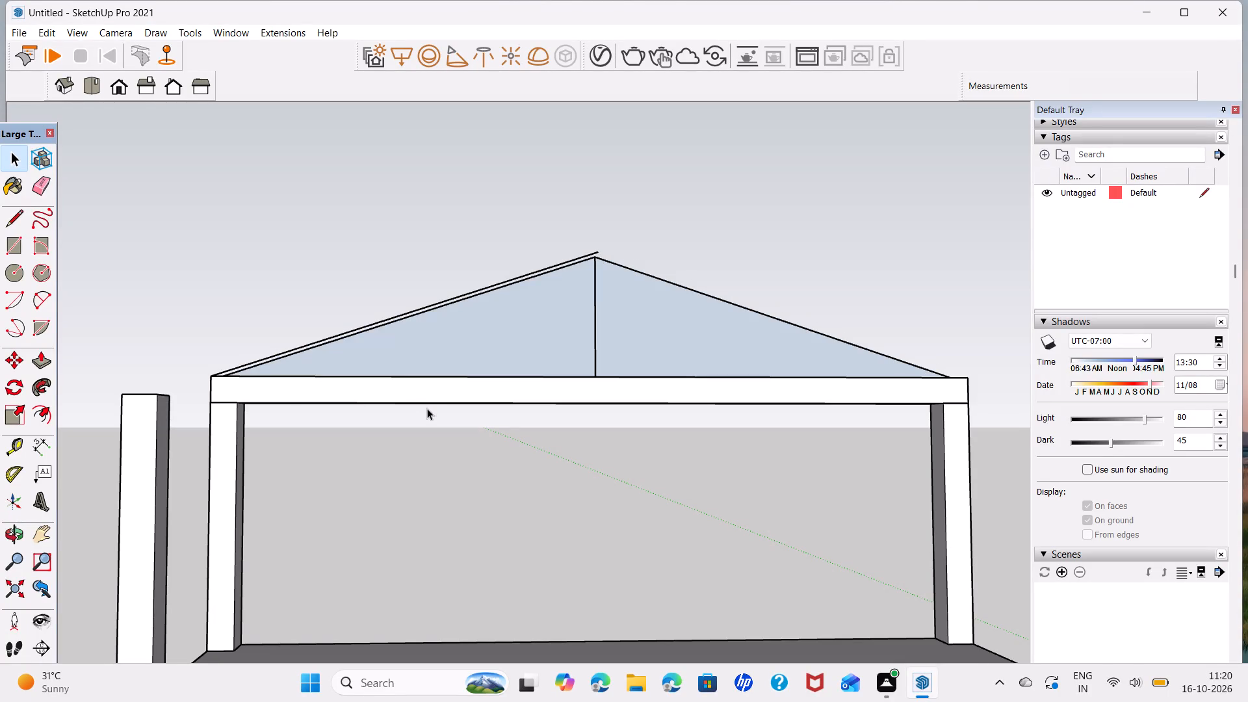
{"action": "key", "text": "ctrl+z"}
{"action": "key", "text": "ctrl+z"}
{"action": "key", "text": "ctrl+z"}
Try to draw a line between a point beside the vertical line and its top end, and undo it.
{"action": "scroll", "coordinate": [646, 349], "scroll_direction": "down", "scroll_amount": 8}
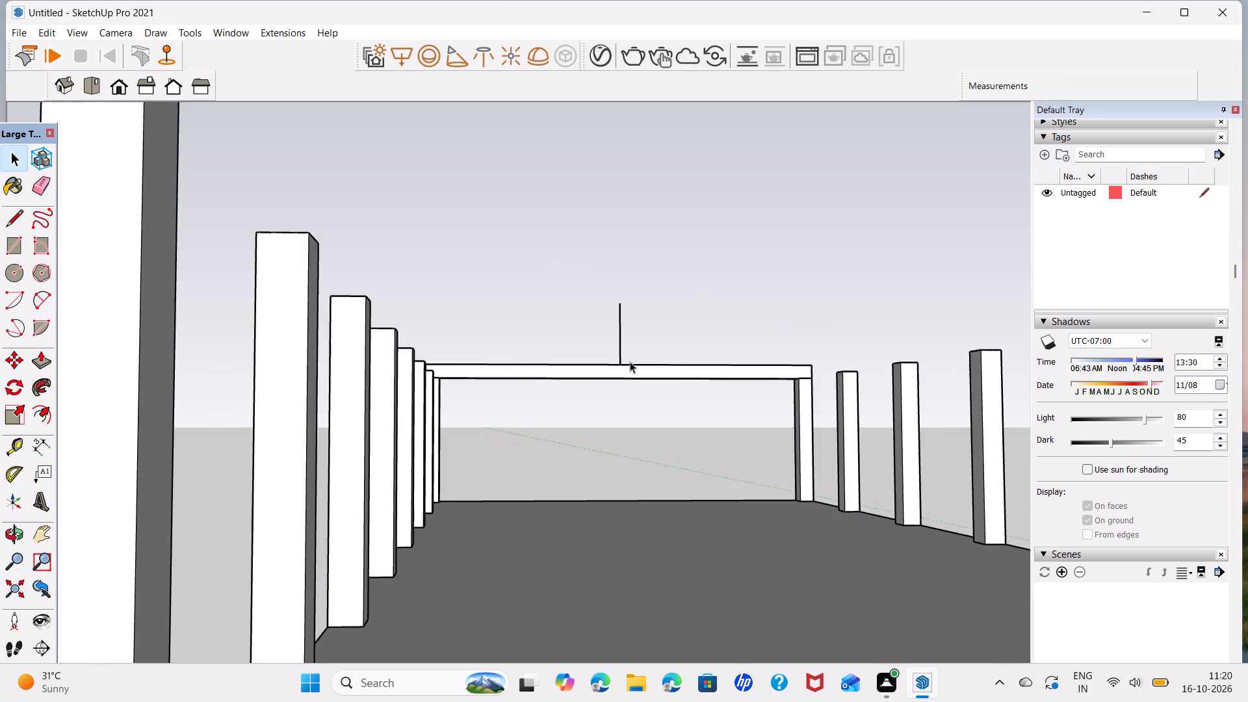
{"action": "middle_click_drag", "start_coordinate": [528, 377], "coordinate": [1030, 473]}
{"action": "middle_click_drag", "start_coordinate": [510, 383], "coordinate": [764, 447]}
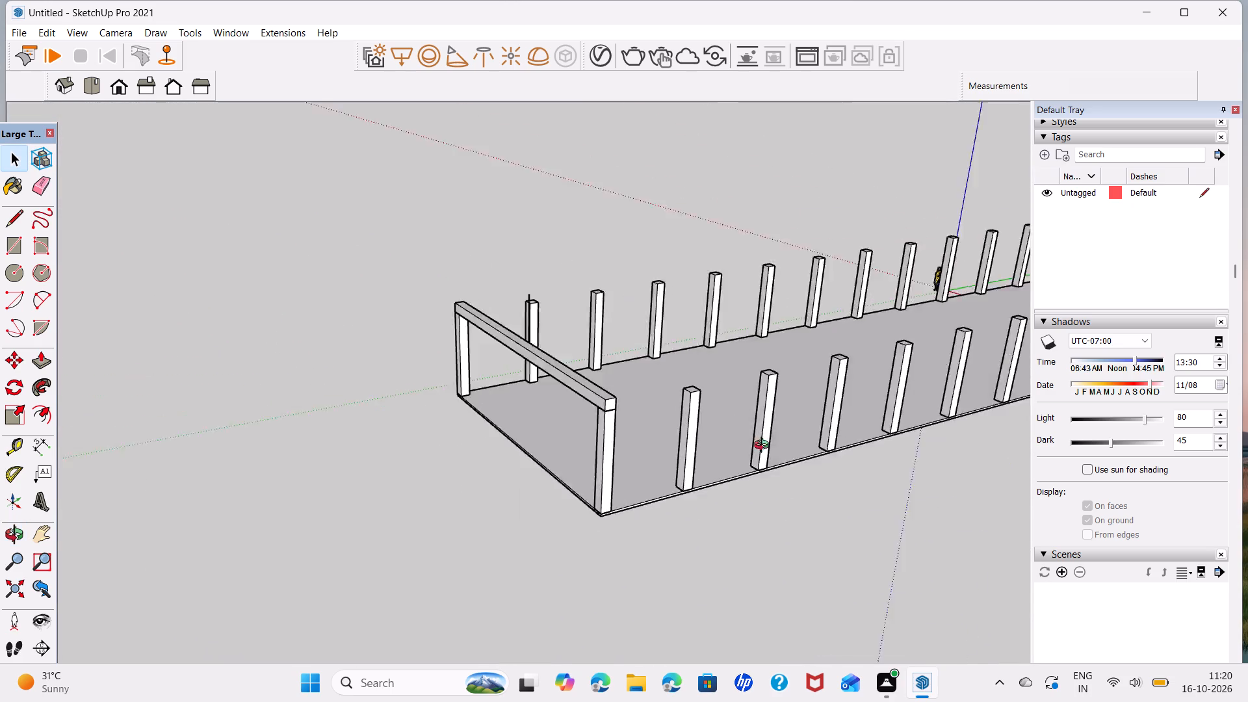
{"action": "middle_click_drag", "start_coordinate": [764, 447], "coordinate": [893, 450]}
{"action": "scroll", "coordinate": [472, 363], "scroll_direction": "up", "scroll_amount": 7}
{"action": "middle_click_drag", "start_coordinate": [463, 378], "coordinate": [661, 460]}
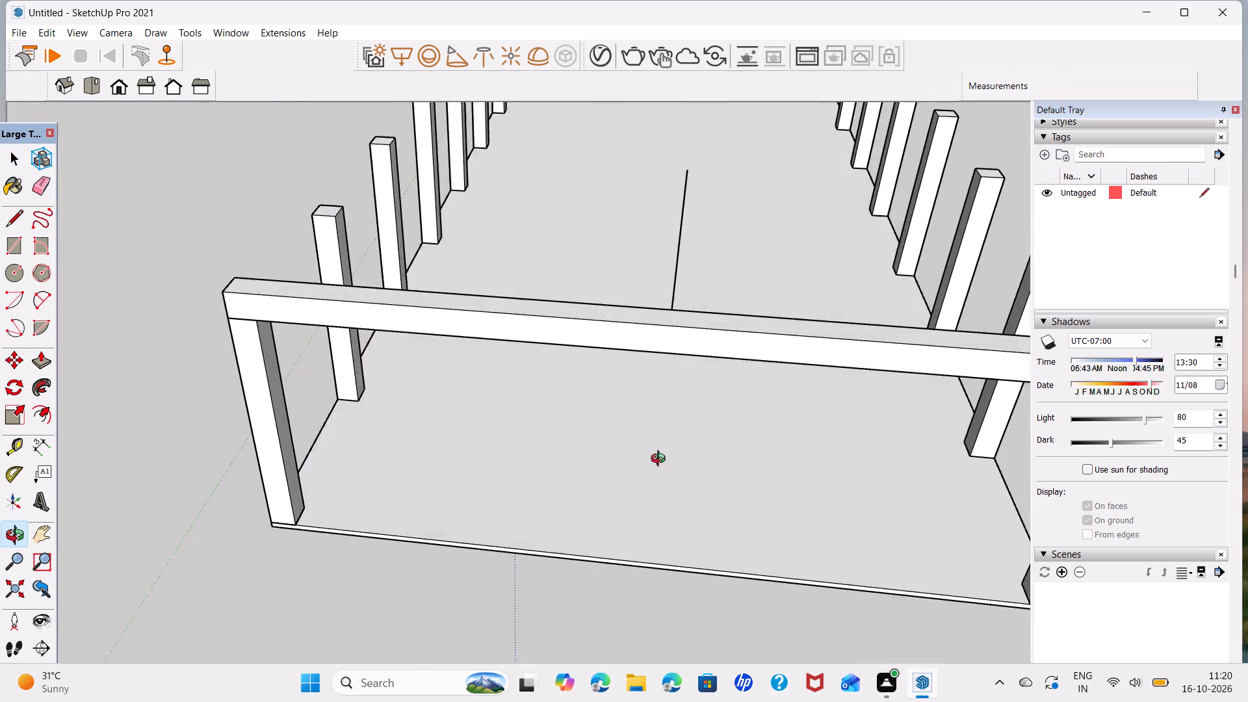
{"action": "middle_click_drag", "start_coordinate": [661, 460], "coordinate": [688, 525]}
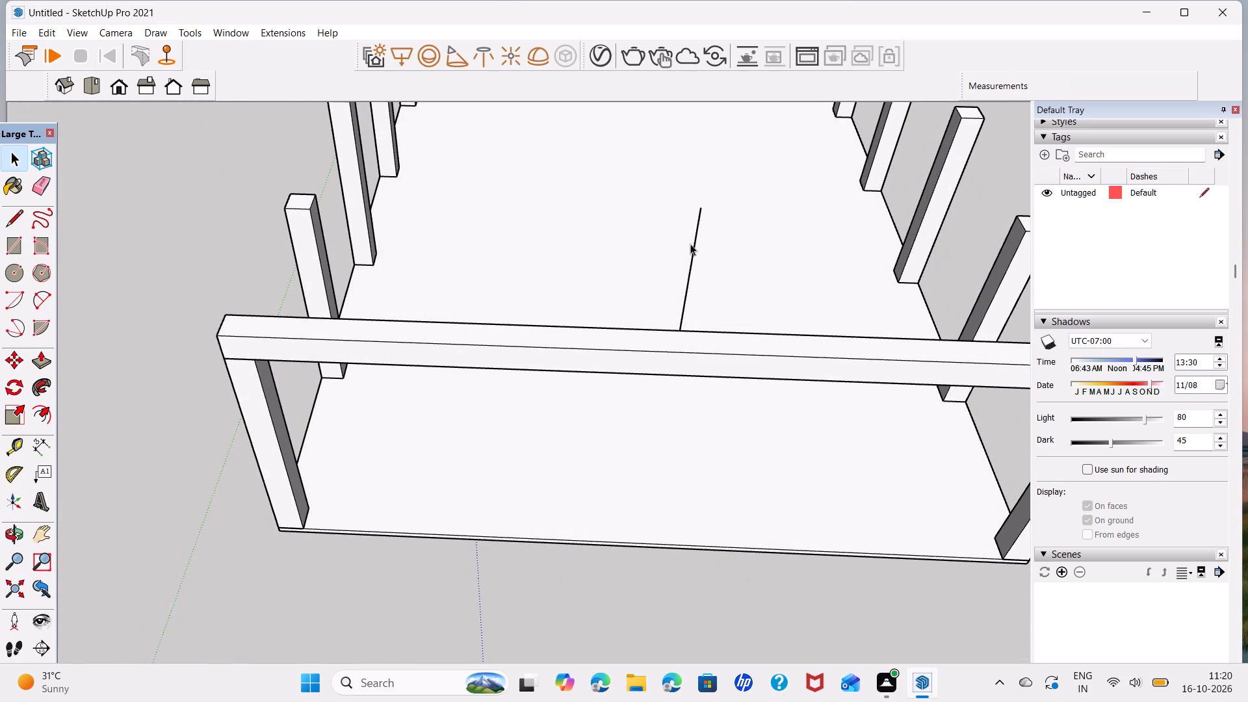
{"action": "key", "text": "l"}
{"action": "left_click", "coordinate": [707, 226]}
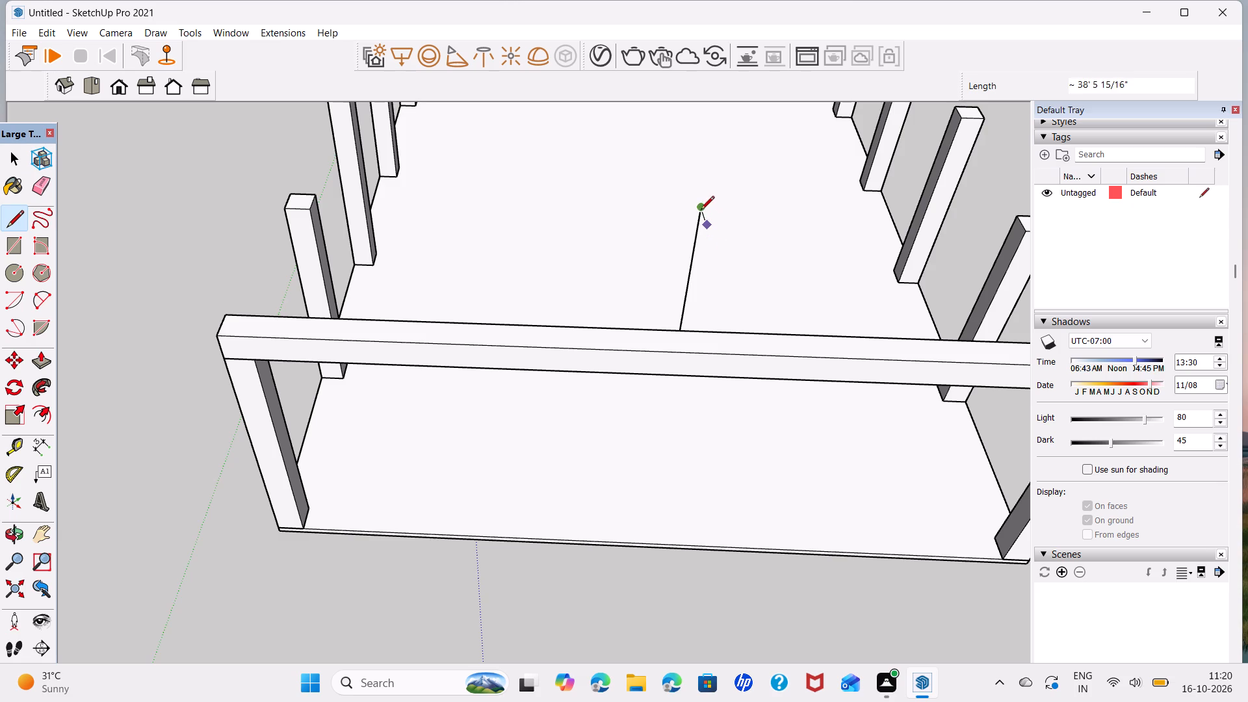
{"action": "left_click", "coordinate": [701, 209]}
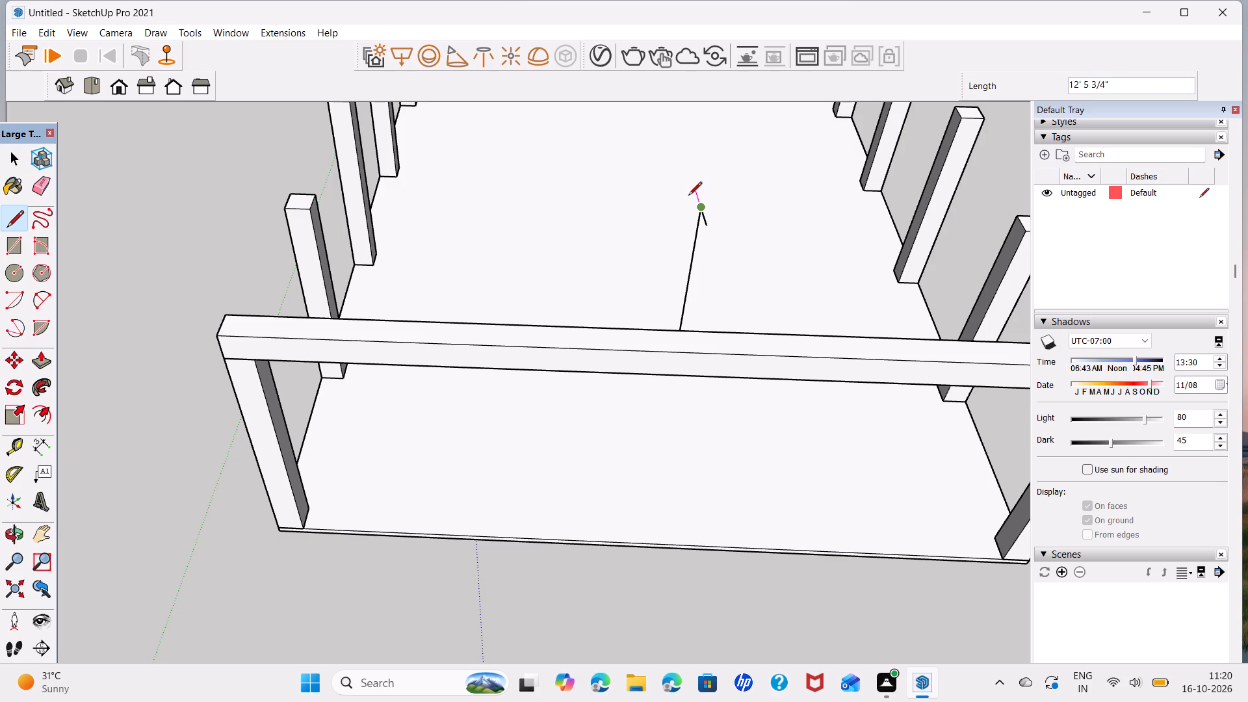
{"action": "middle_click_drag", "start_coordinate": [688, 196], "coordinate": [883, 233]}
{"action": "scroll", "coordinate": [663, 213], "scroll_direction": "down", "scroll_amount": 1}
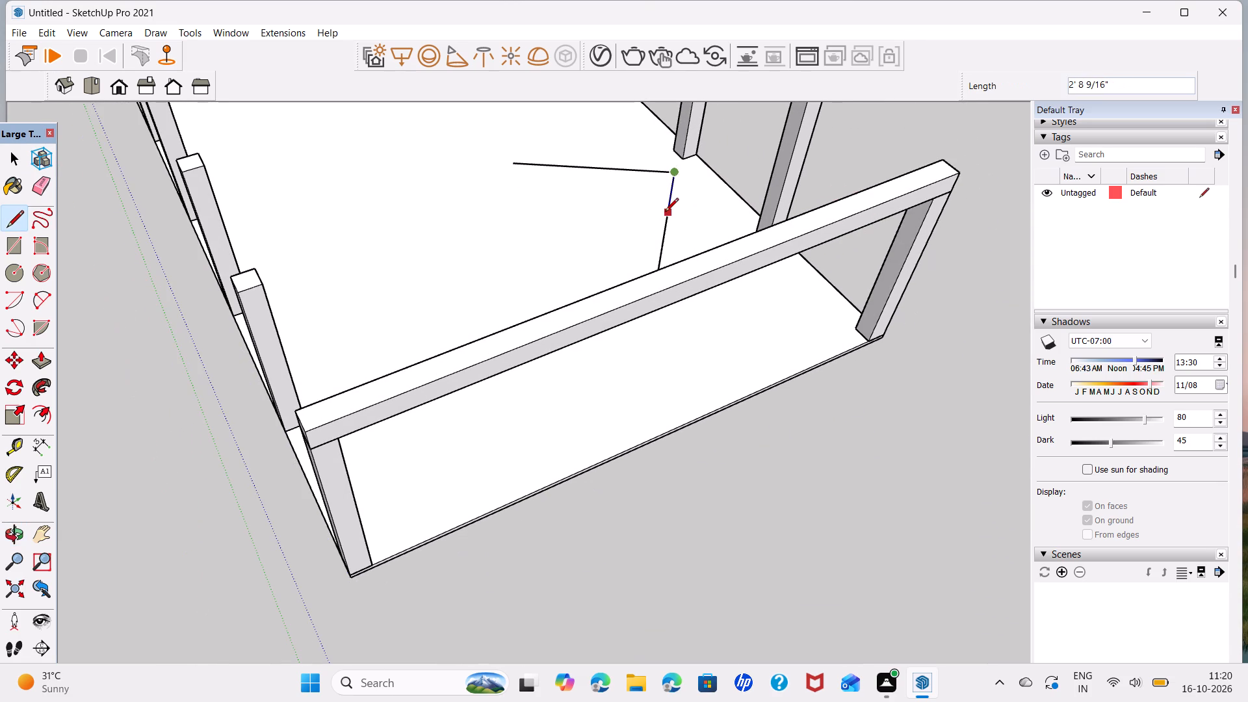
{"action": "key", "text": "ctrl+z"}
Draw a line about 2' outward from the vertical line's top along the green axis, and extend it past the top inward.
{"action": "left_click", "coordinate": [673, 172]}
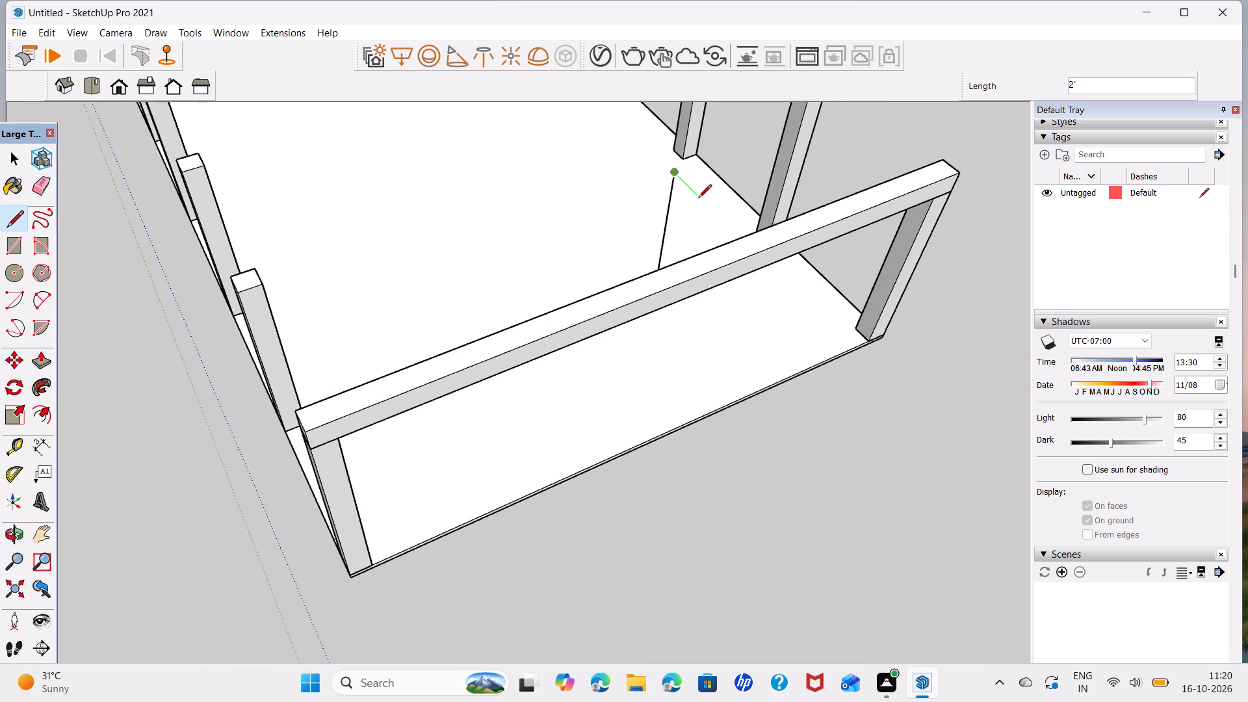
{"action": "left_click", "coordinate": [699, 201]}
{"action": "left_click", "coordinate": [655, 152]}
{"action": "key", "text": "space"}
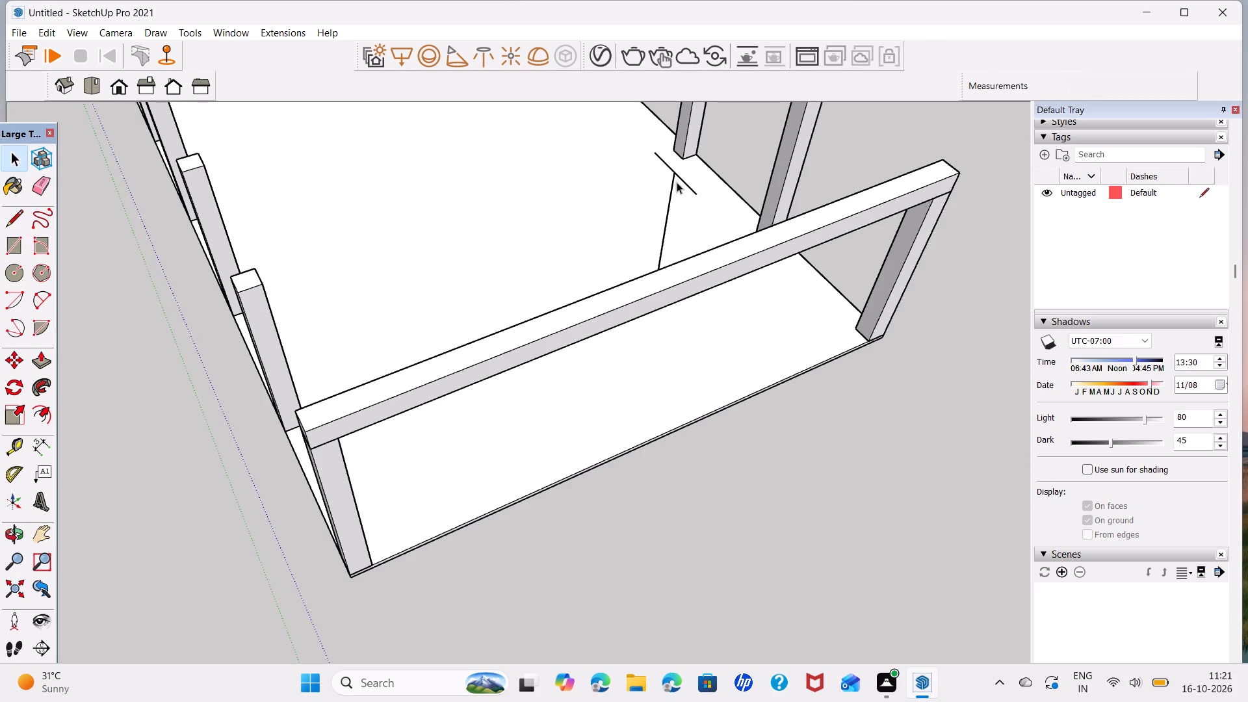
Draw a 7' vertical line from the midpoint of the crossbeam's outer top edge up to the horizontal line.
{"action": "scroll", "coordinate": [685, 198], "scroll_direction": "down", "scroll_amount": 6}
{"action": "middle_click_drag", "start_coordinate": [664, 267], "coordinate": [0, 165]}
{"action": "scroll", "coordinate": [259, 243], "scroll_direction": "down", "scroll_amount": 3}
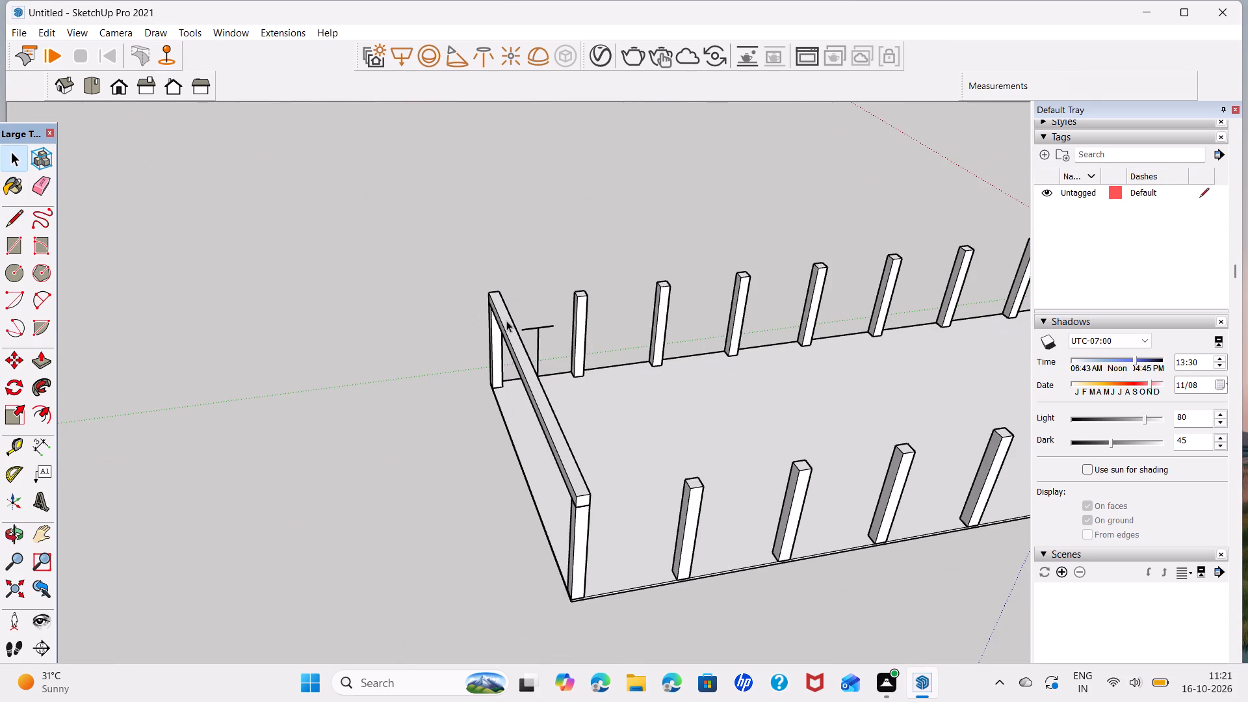
{"action": "scroll", "coordinate": [529, 308], "scroll_direction": "up", "scroll_amount": 7}
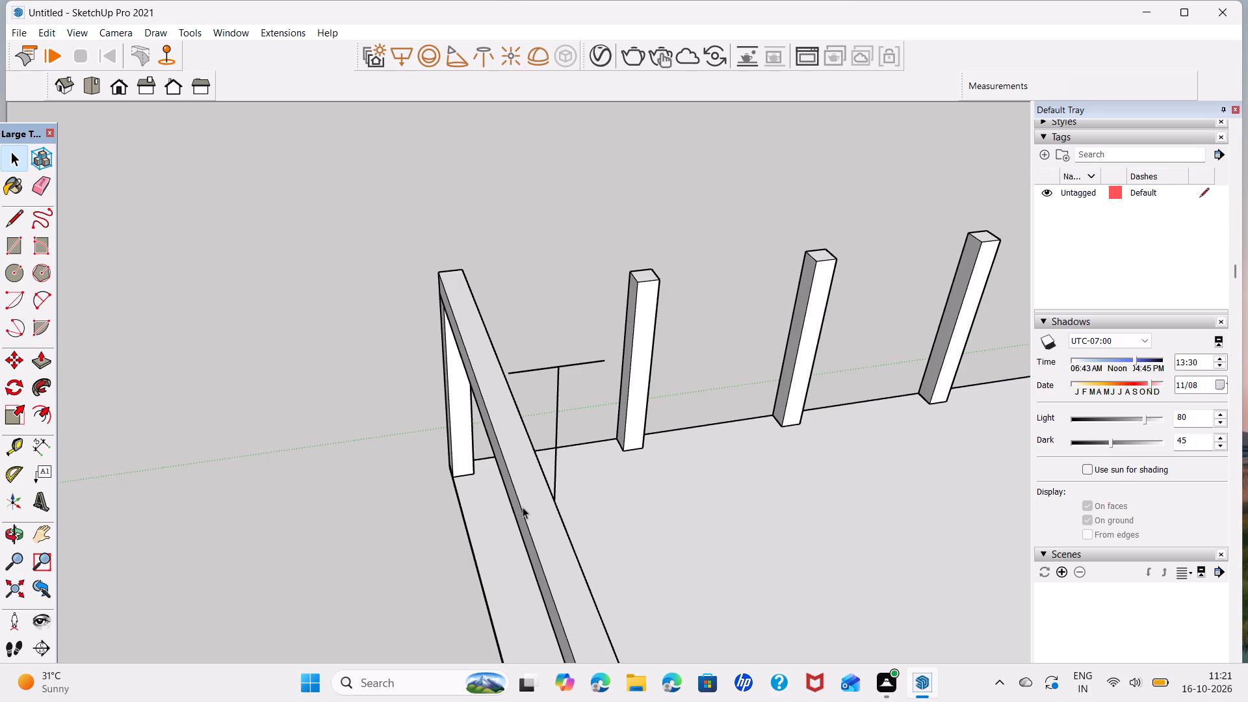
{"action": "key", "text": "l"}
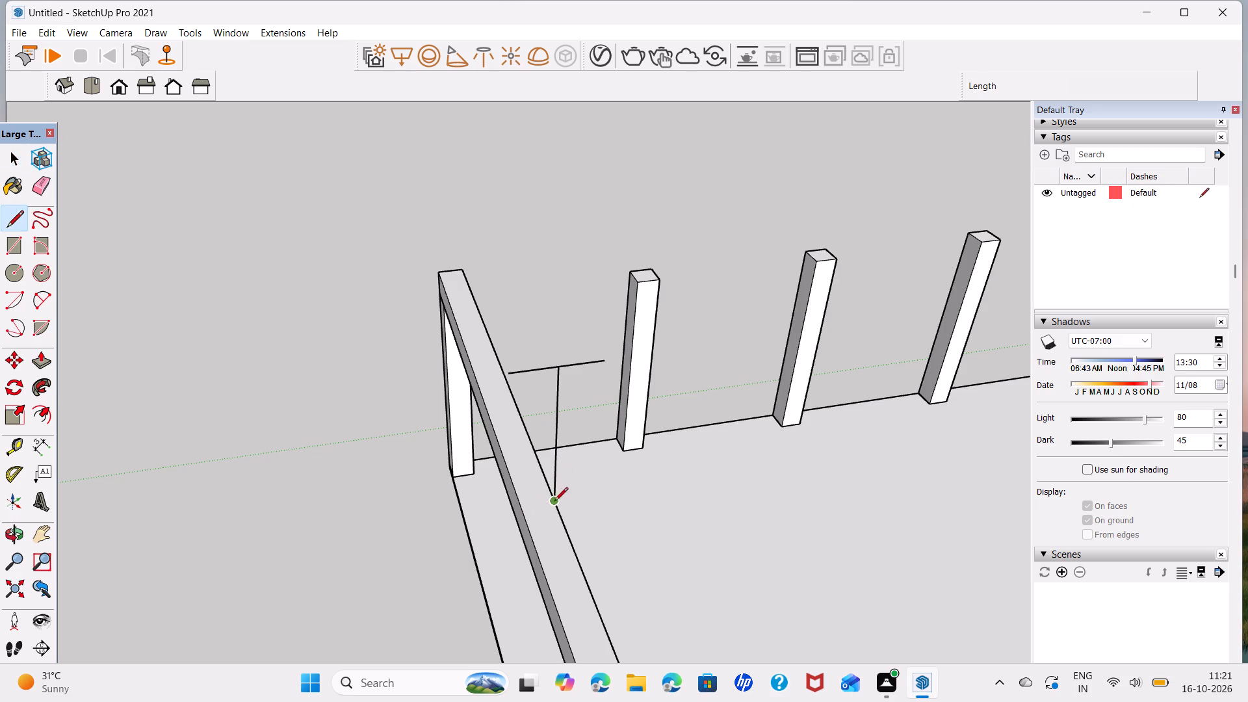
{"action": "left_click", "coordinate": [521, 505]}
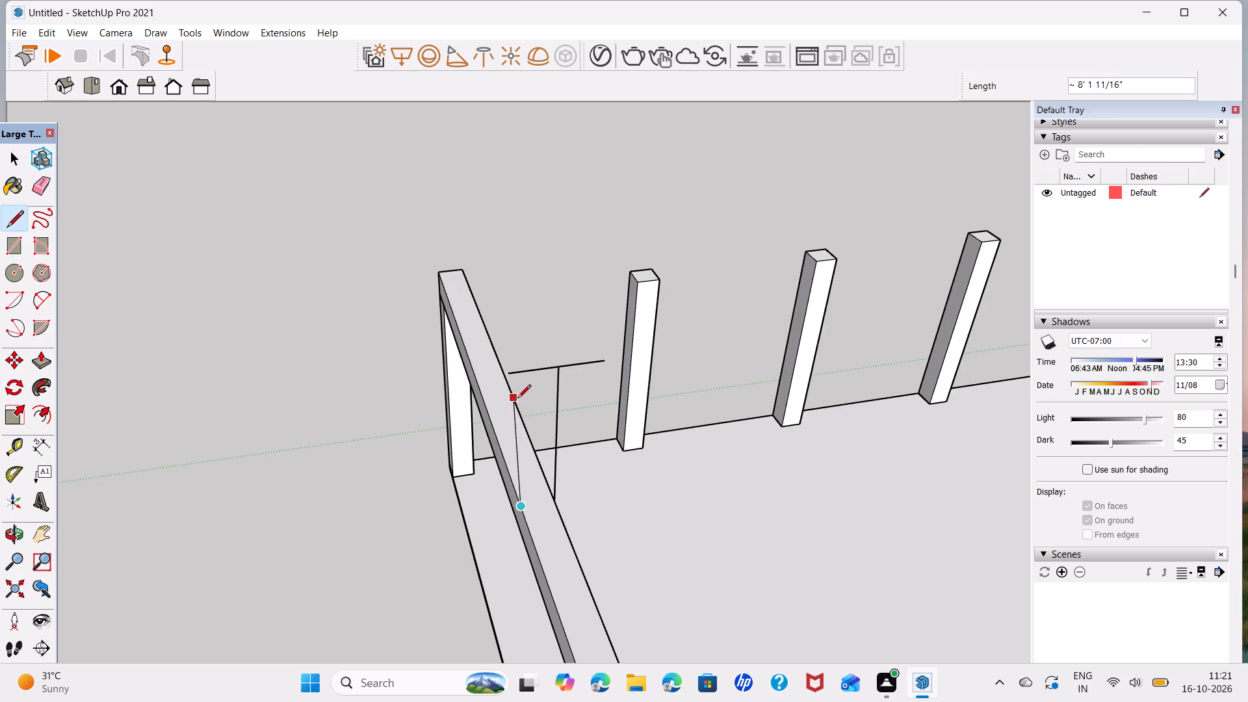
{"action": "left_click", "coordinate": [525, 370]}
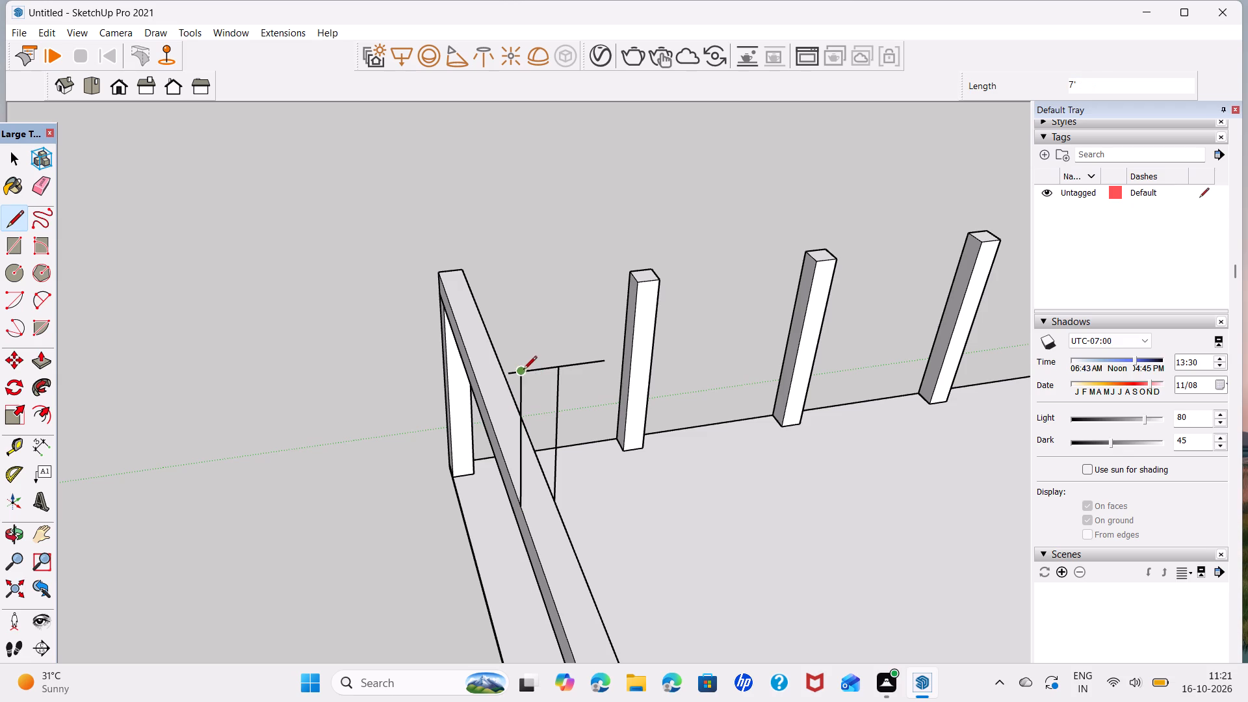
{"action": "key", "text": "space"}
Delete both overhanging ends of the horizontal line, leaving only the part between the two vertical lines.
{"action": "left_click", "coordinate": [513, 374]}
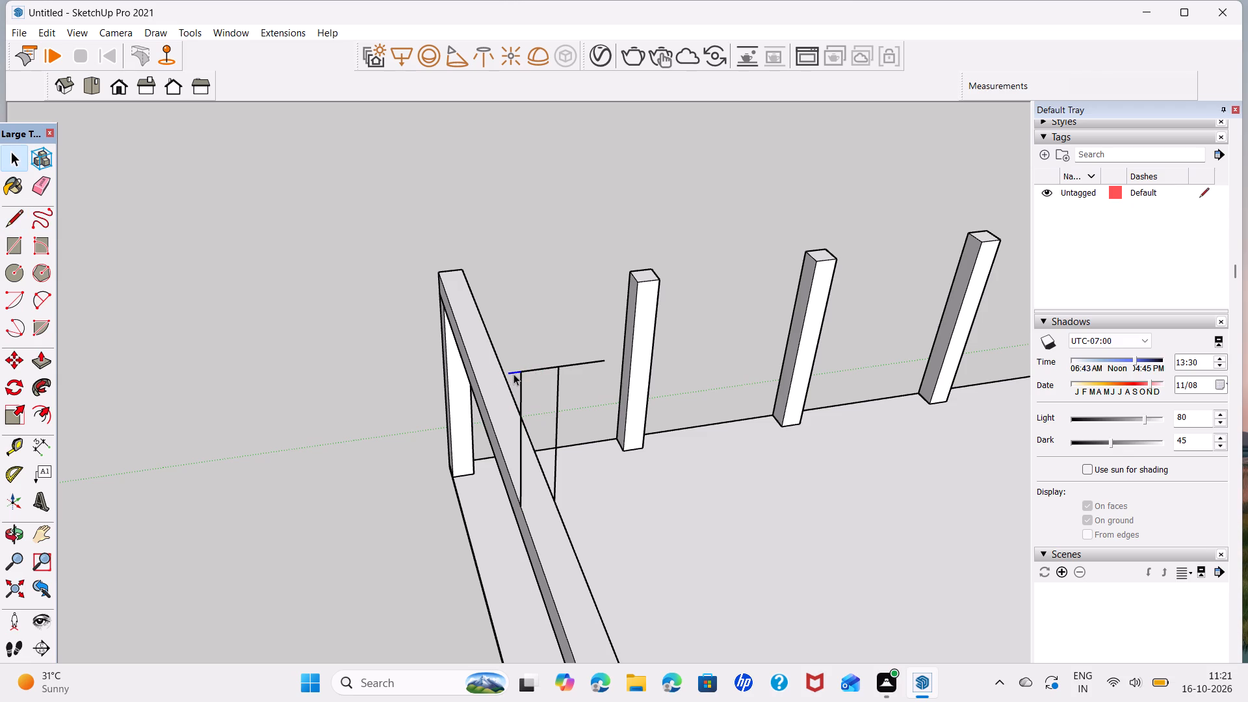
{"action": "key", "text": "Delete"}
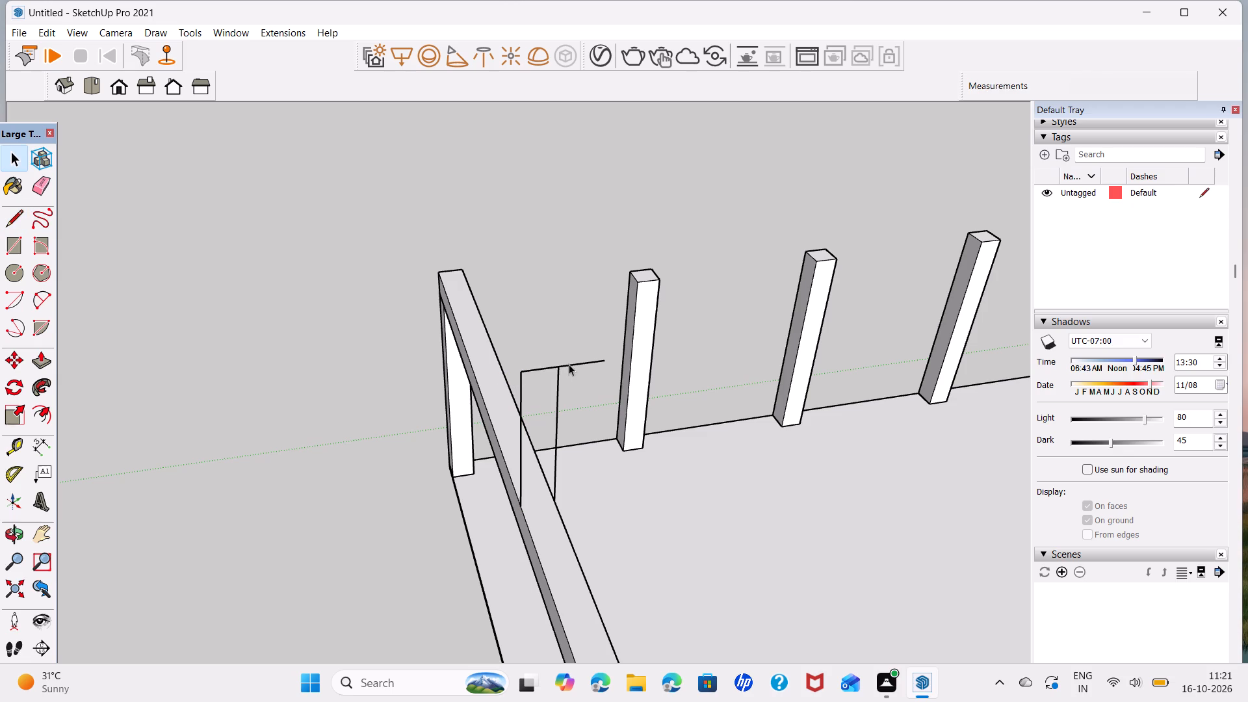
{"action": "left_click", "coordinate": [568, 363]}
{"action": "left_click", "coordinate": [569, 361]}
{"action": "left_click", "coordinate": [569, 369]}
{"action": "left_click", "coordinate": [571, 367]}
{"action": "key", "text": "Delete"}
Draw sloped lines from both outer top corners of the crossbeam to the outer peak, forming the outer gable triangle.
{"action": "scroll", "coordinate": [454, 426], "scroll_direction": "down", "scroll_amount": 6}
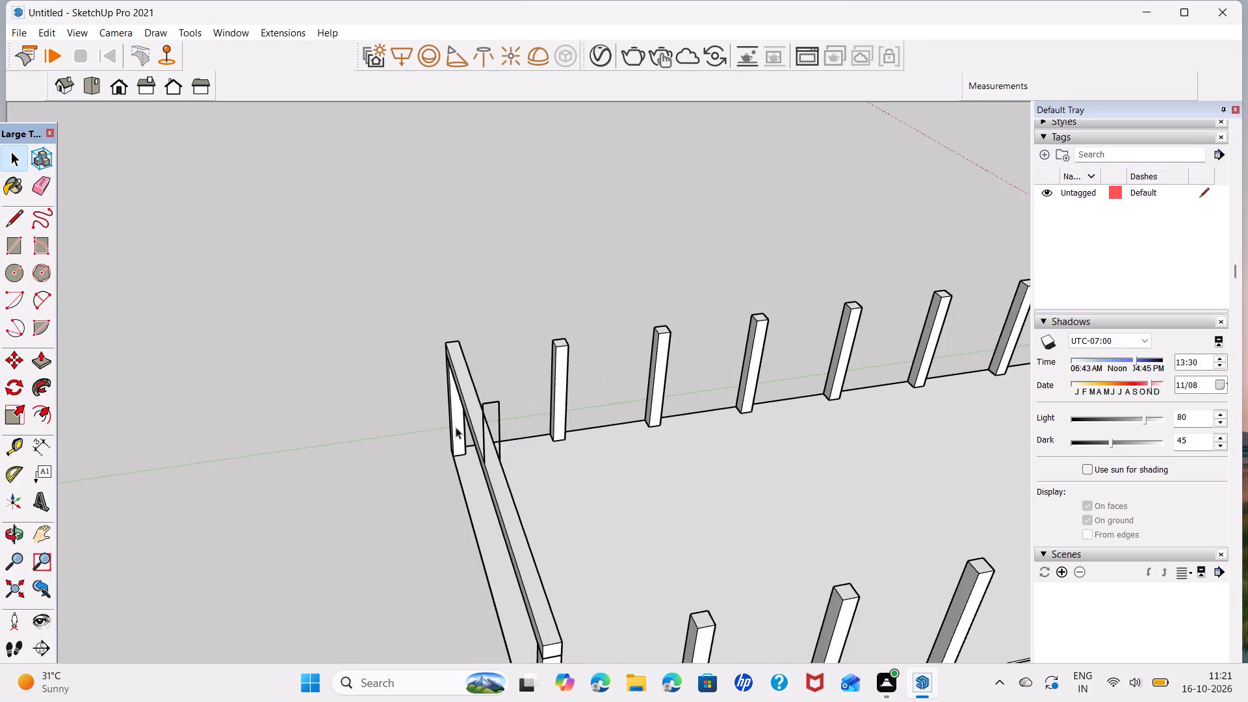
{"action": "middle_click_drag", "start_coordinate": [462, 439], "coordinate": [939, 358]}
{"action": "middle_click_drag", "start_coordinate": [411, 419], "coordinate": [498, 398]}
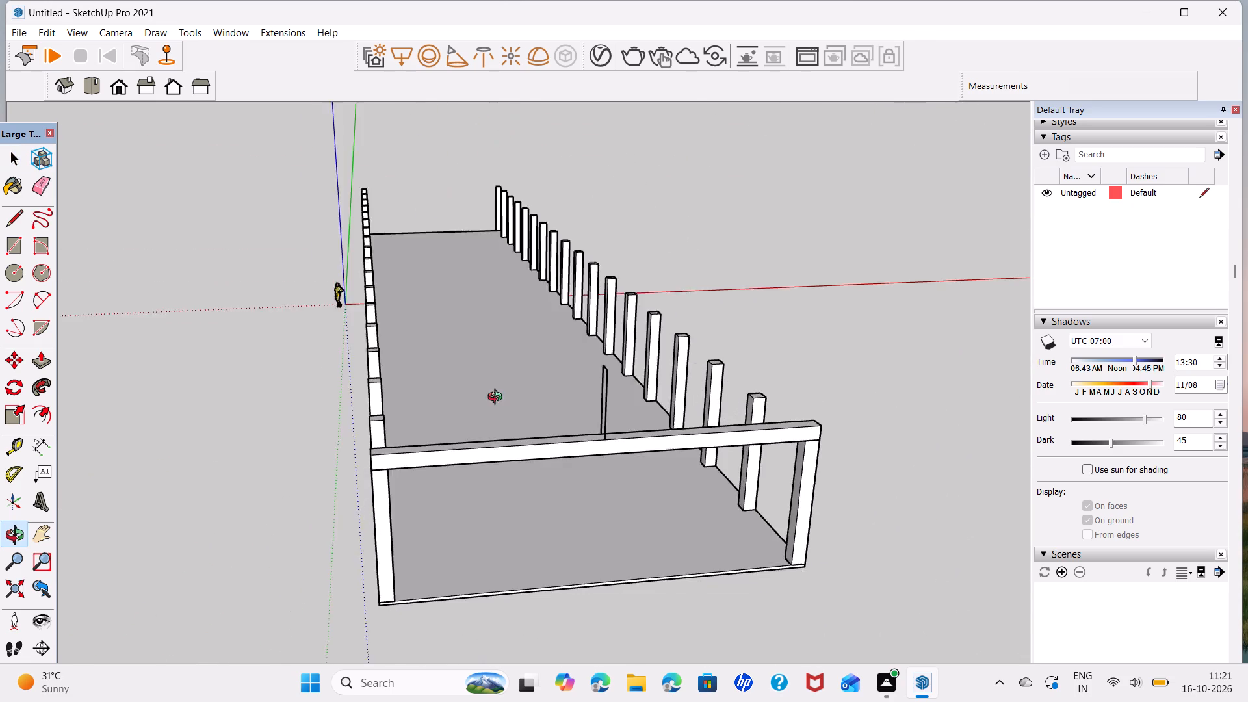
{"action": "middle_click_drag", "start_coordinate": [498, 398], "coordinate": [532, 439]}
{"action": "key", "text": "l"}
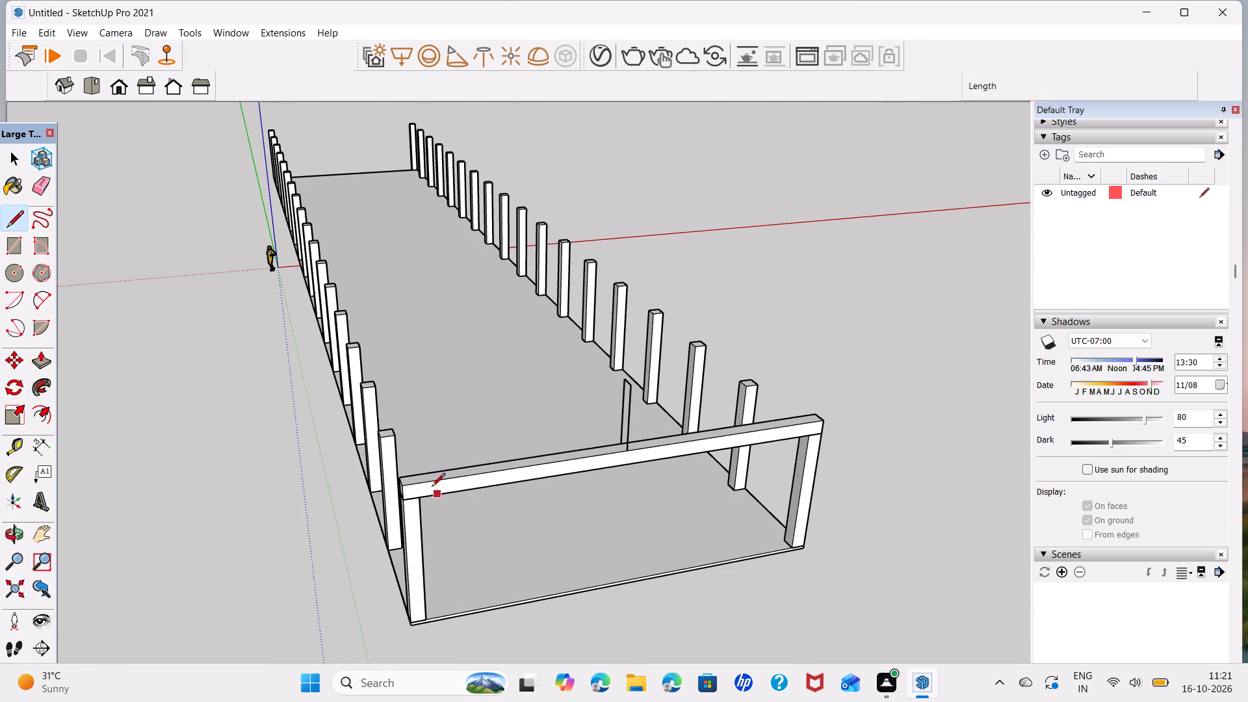
{"action": "left_click", "coordinate": [404, 482]}
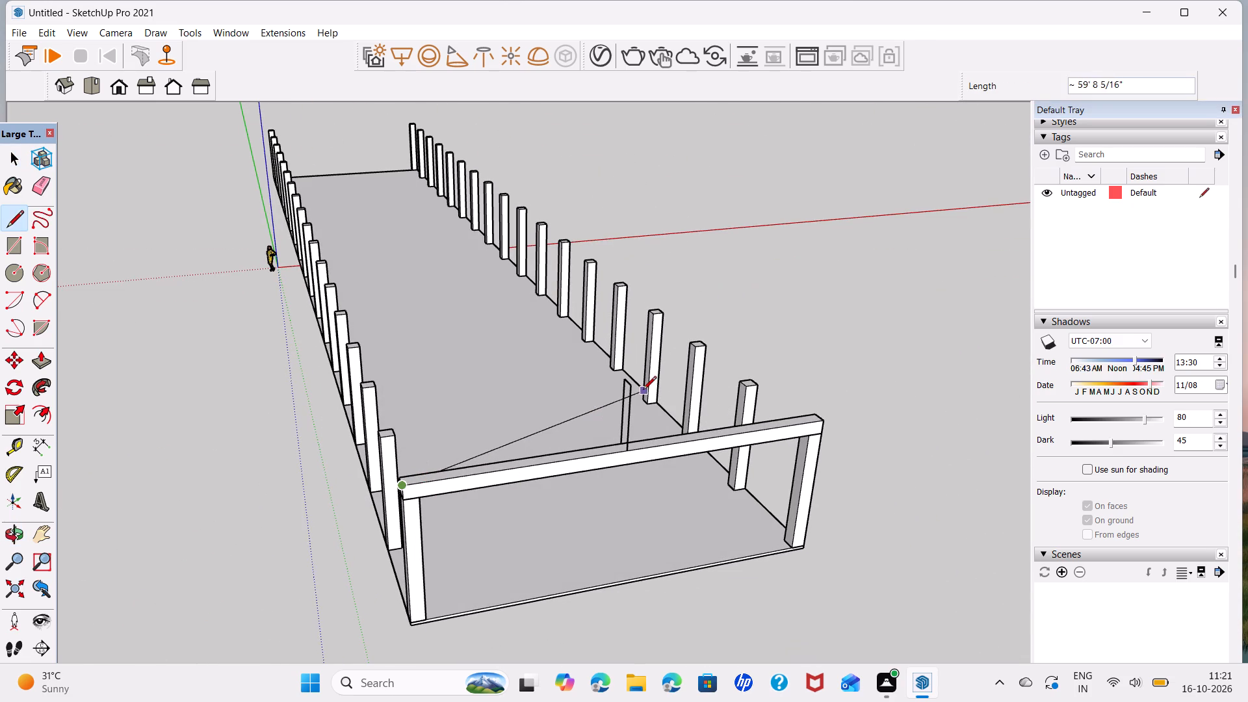
{"action": "left_click", "coordinate": [627, 388]}
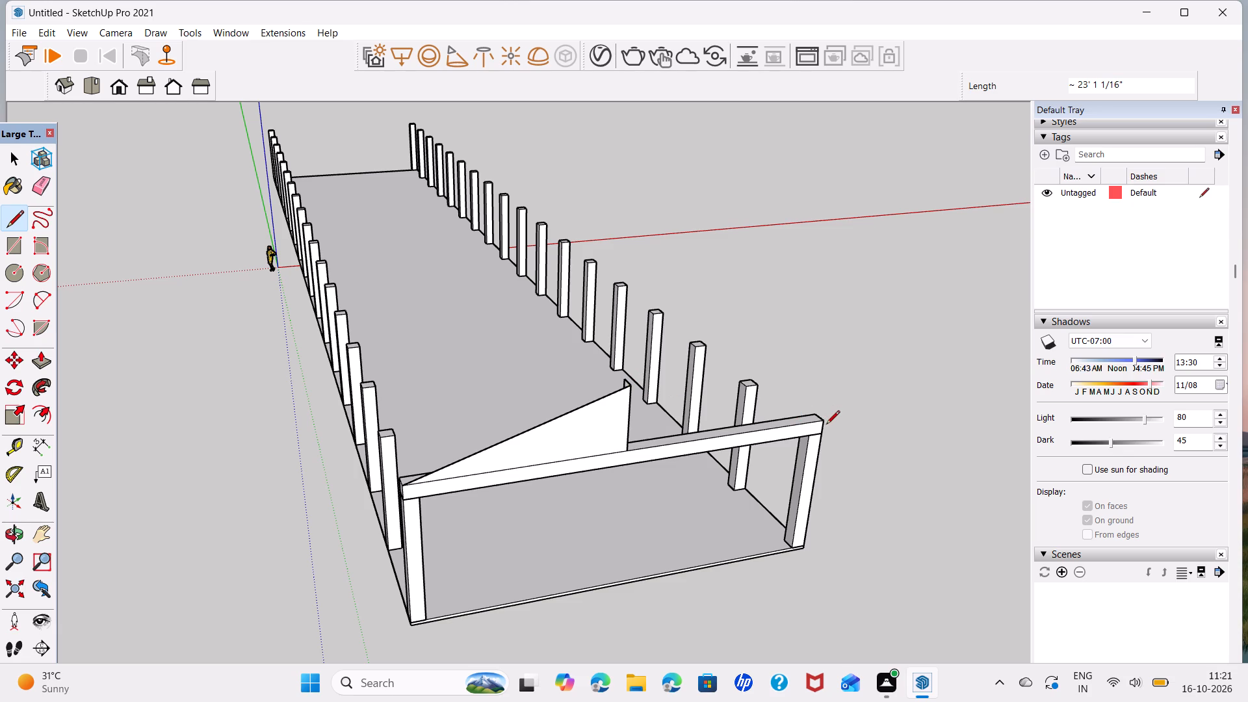
{"action": "left_click", "coordinate": [825, 421]}
{"action": "left_click", "coordinate": [630, 389]}
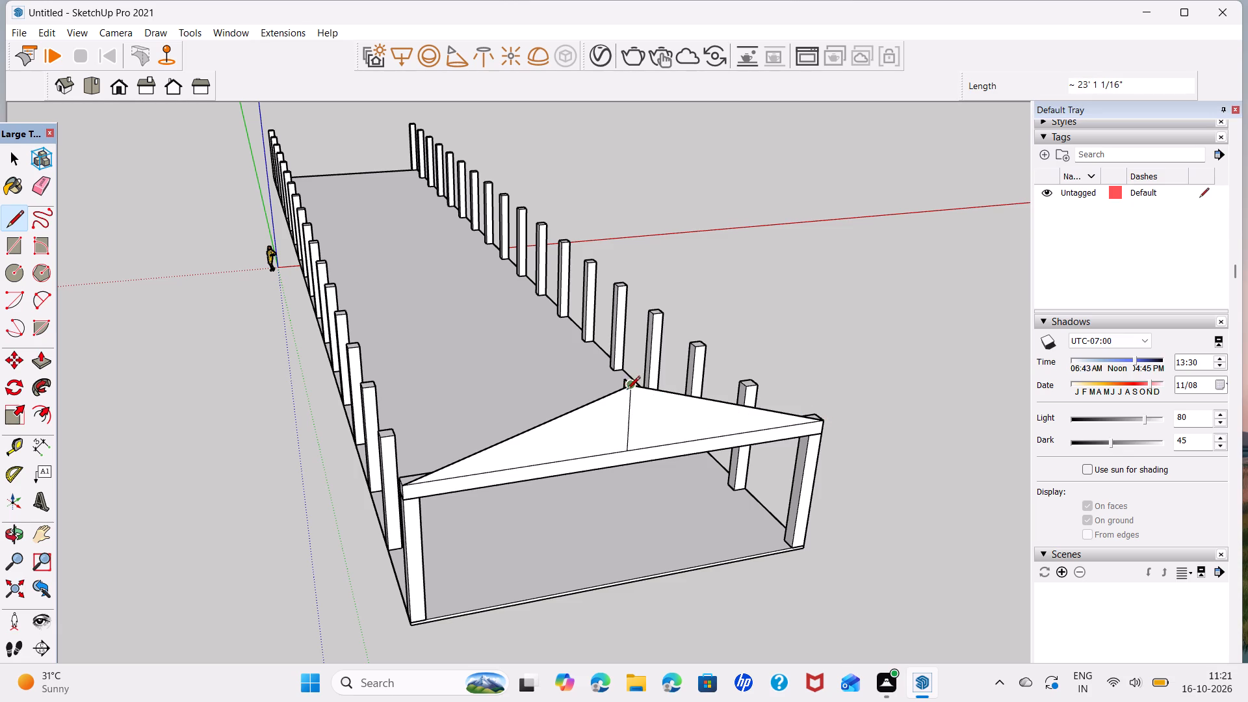
Trace the crossbeam's 1' 6" end edge and draw a sloped line from its inner top corner to the inner peak.
{"action": "middle_click_drag", "start_coordinate": [646, 418], "coordinate": [420, 528]}
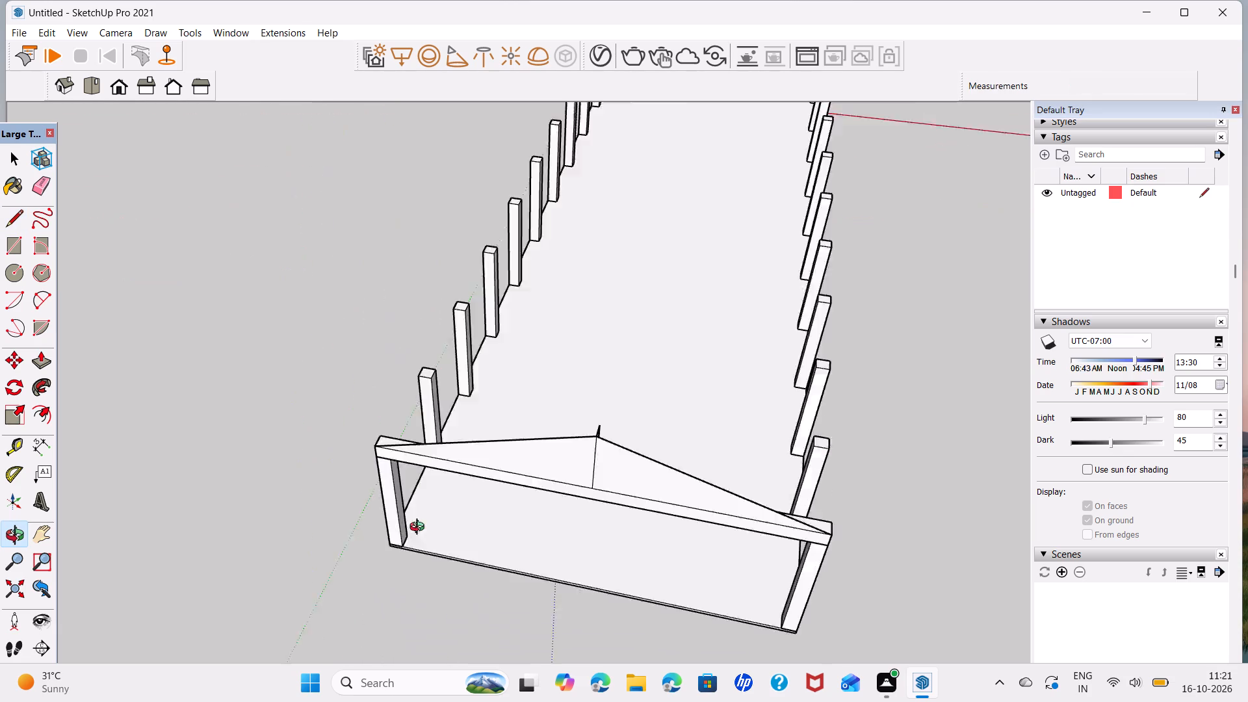
{"action": "middle_click_drag", "start_coordinate": [420, 528], "coordinate": [0, 316]}
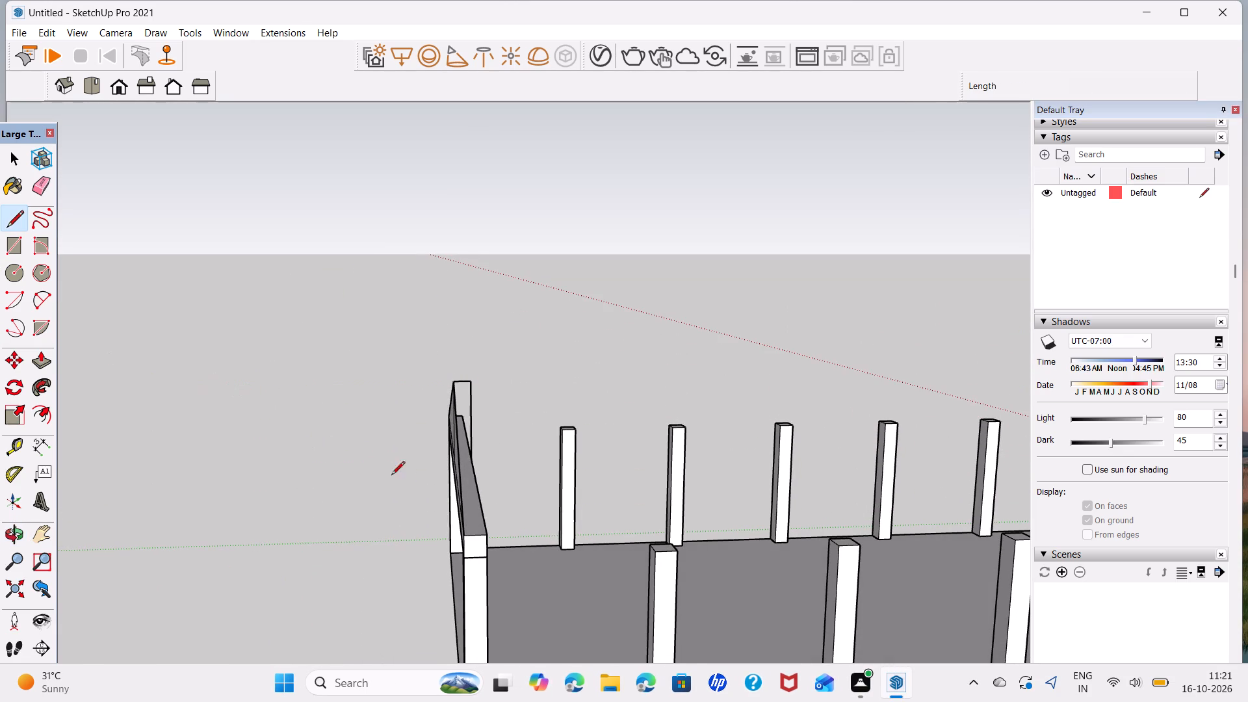
{"action": "left_click", "coordinate": [463, 535]}
{"action": "left_click", "coordinate": [488, 531]}
{"action": "left_click", "coordinate": [486, 536]}
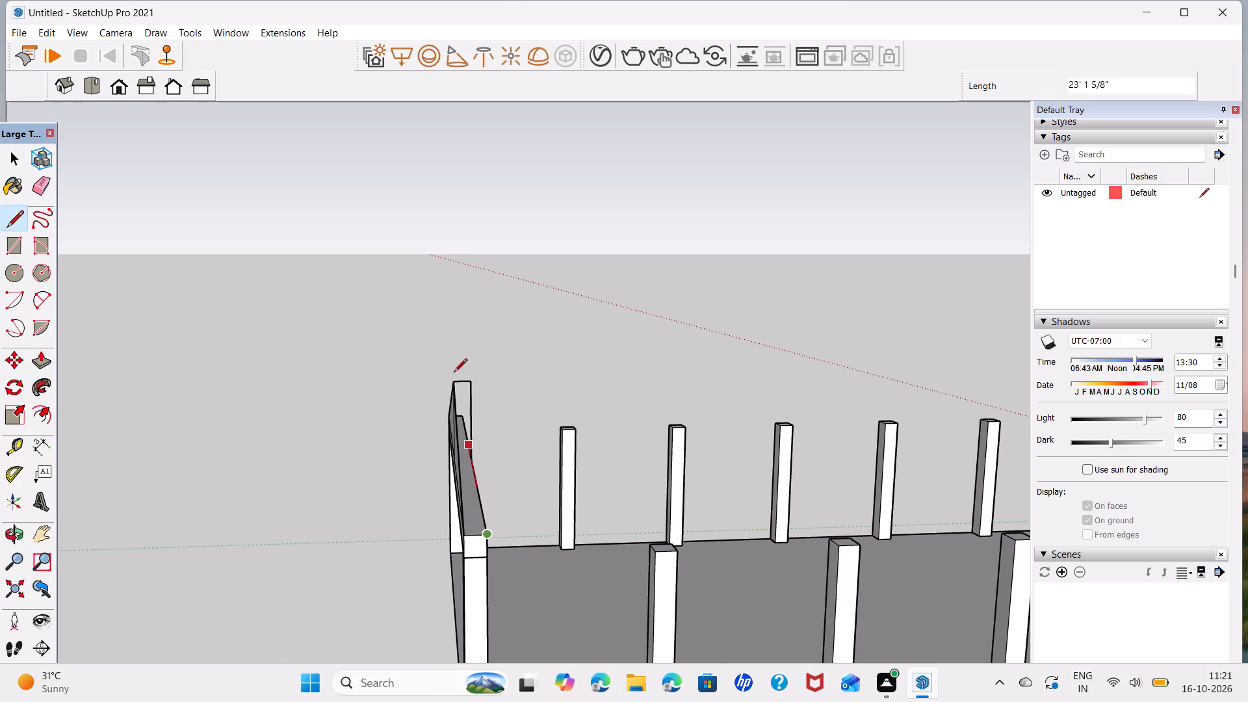
{"action": "left_click", "coordinate": [473, 378]}
Trace the crossbeam's 1' 6" edge at the opposite end and draw a sloped line from its inner top corner to the inner peak.
{"action": "middle_click_drag", "start_coordinate": [404, 432], "coordinate": [413, 456]}
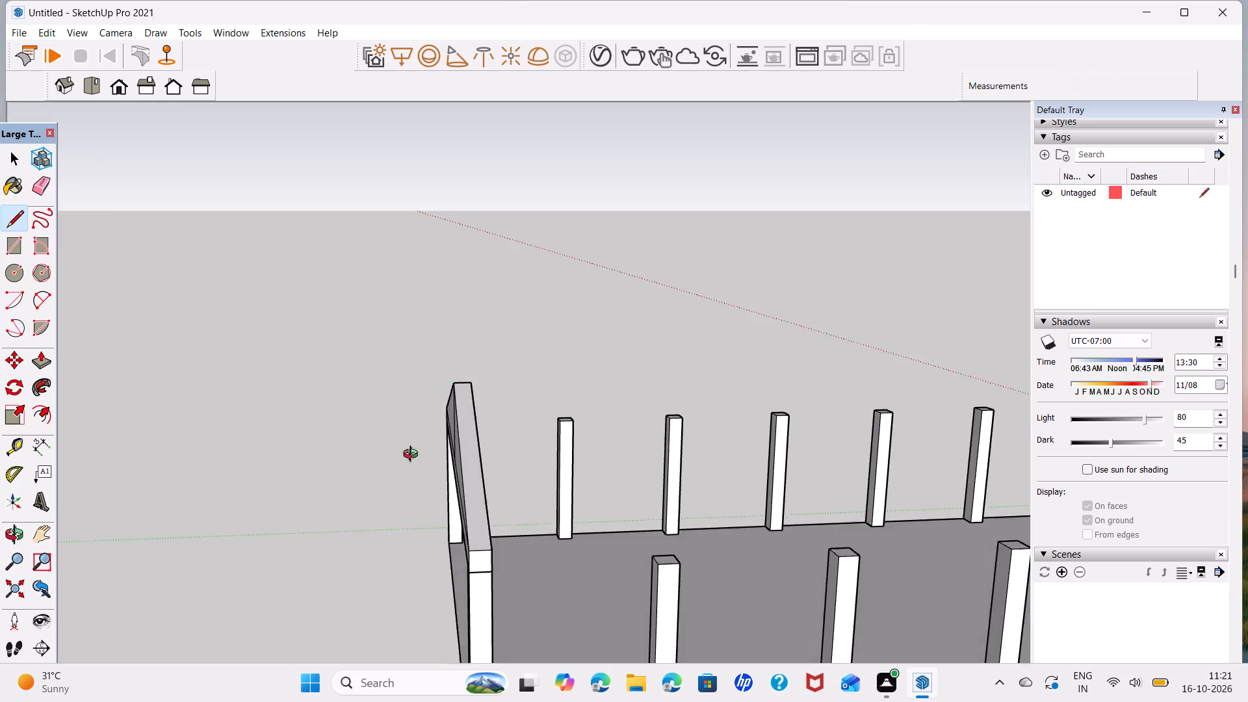
{"action": "middle_click_drag", "start_coordinate": [413, 456], "coordinate": [906, 586]}
{"action": "middle_click_drag", "start_coordinate": [232, 398], "coordinate": [442, 517]}
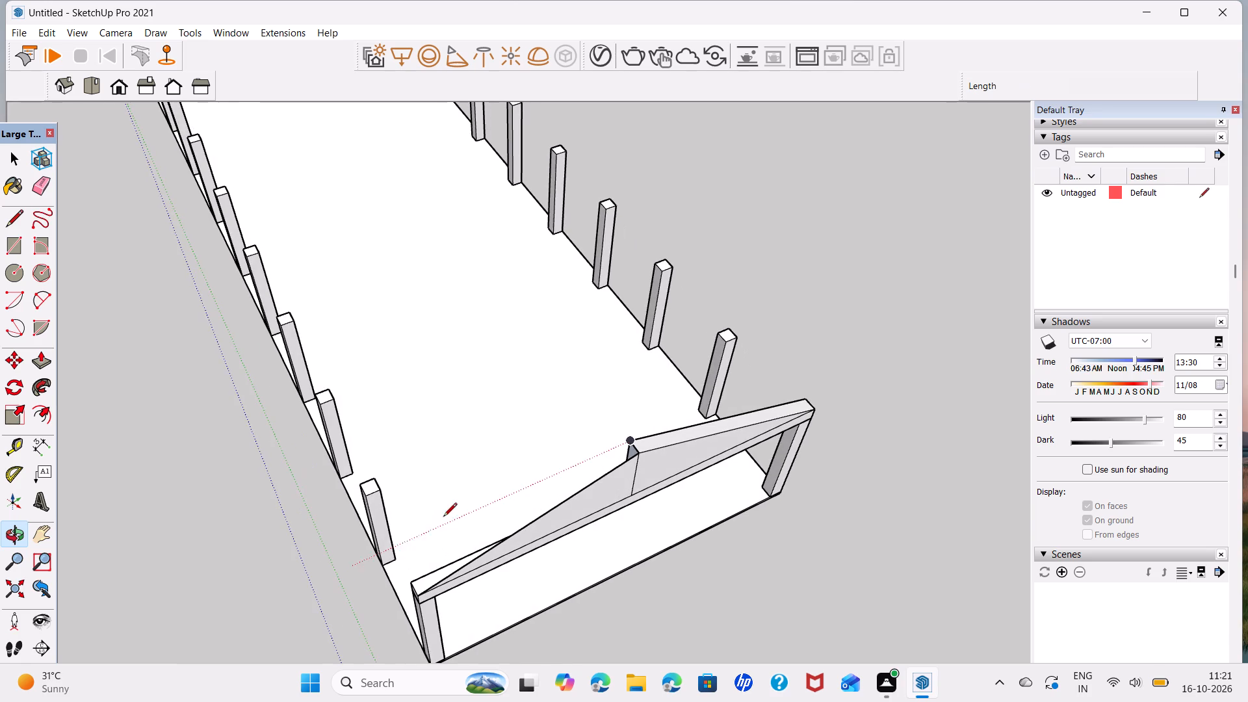
{"action": "scroll", "coordinate": [435, 535], "scroll_direction": "down", "scroll_amount": 2}
{"action": "middle_click_drag", "start_coordinate": [401, 570], "coordinate": [630, 567]}
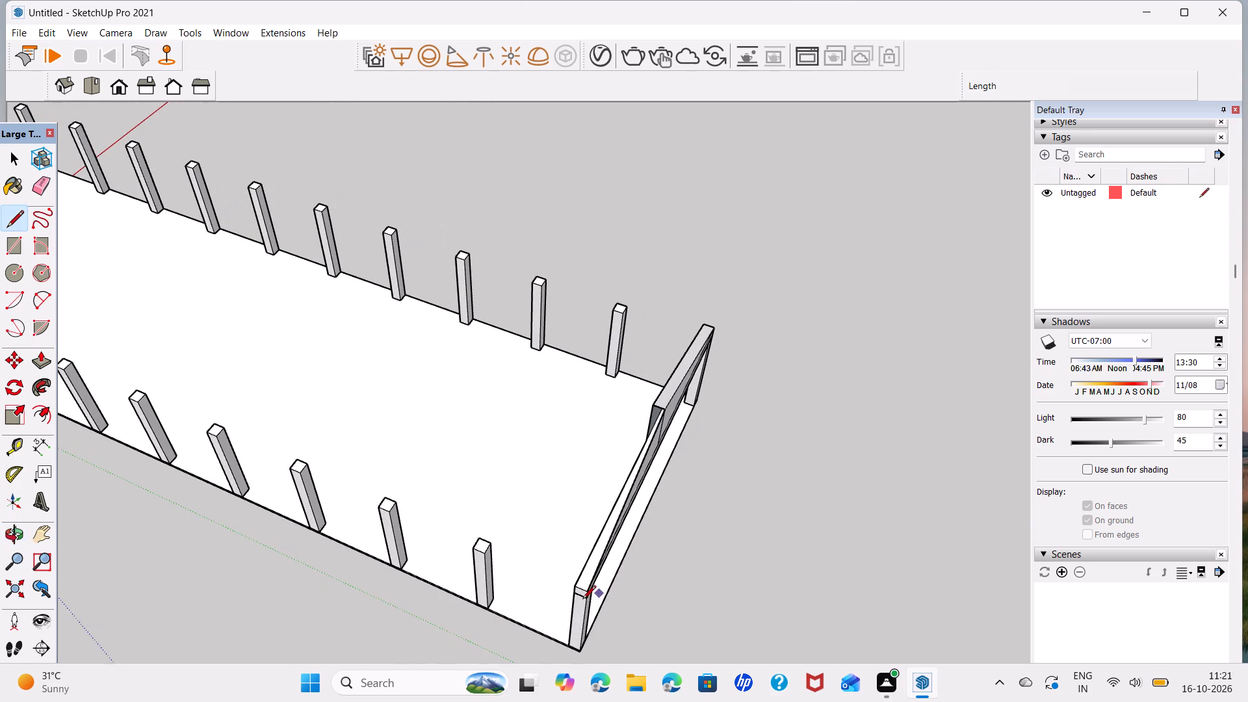
{"action": "scroll", "coordinate": [583, 583], "scroll_direction": "up", "scroll_amount": 13}
{"action": "left_click", "coordinate": [612, 608]}
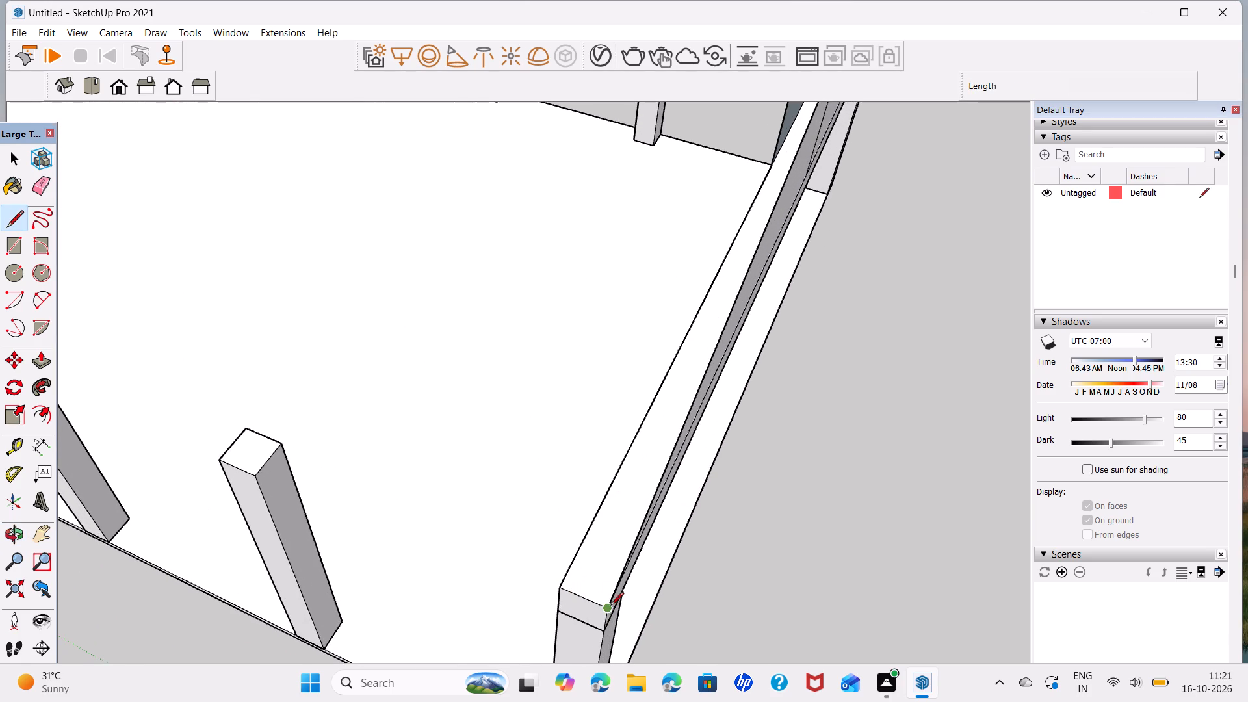
{"action": "left_click", "coordinate": [561, 586]}
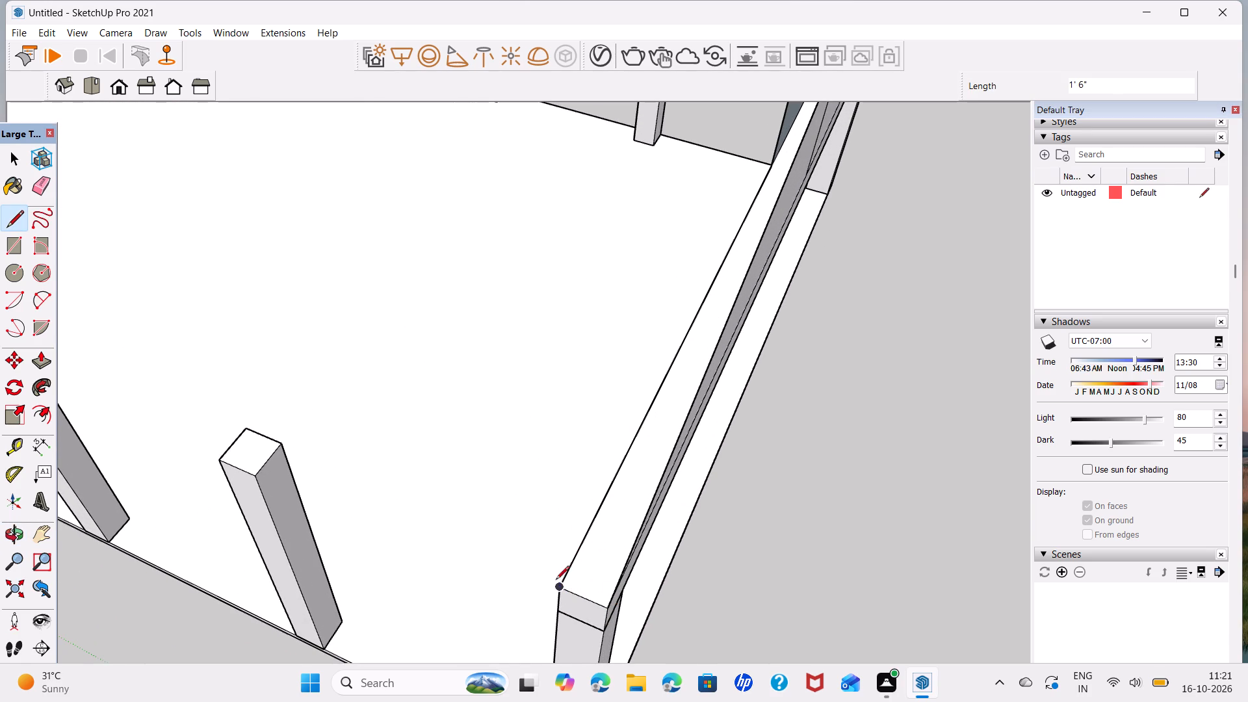
{"action": "left_click", "coordinate": [559, 587]}
{"action": "scroll", "coordinate": [653, 434], "scroll_direction": "down", "scroll_amount": 7}
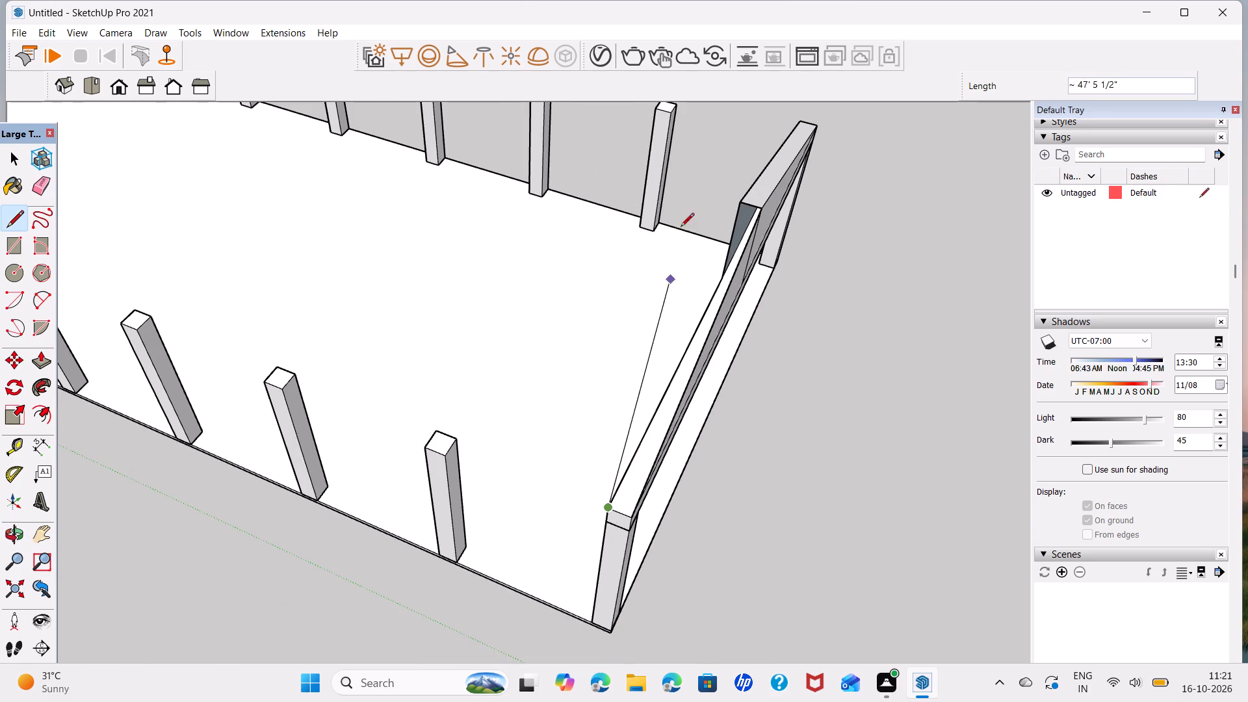
{"action": "left_click", "coordinate": [744, 205]}
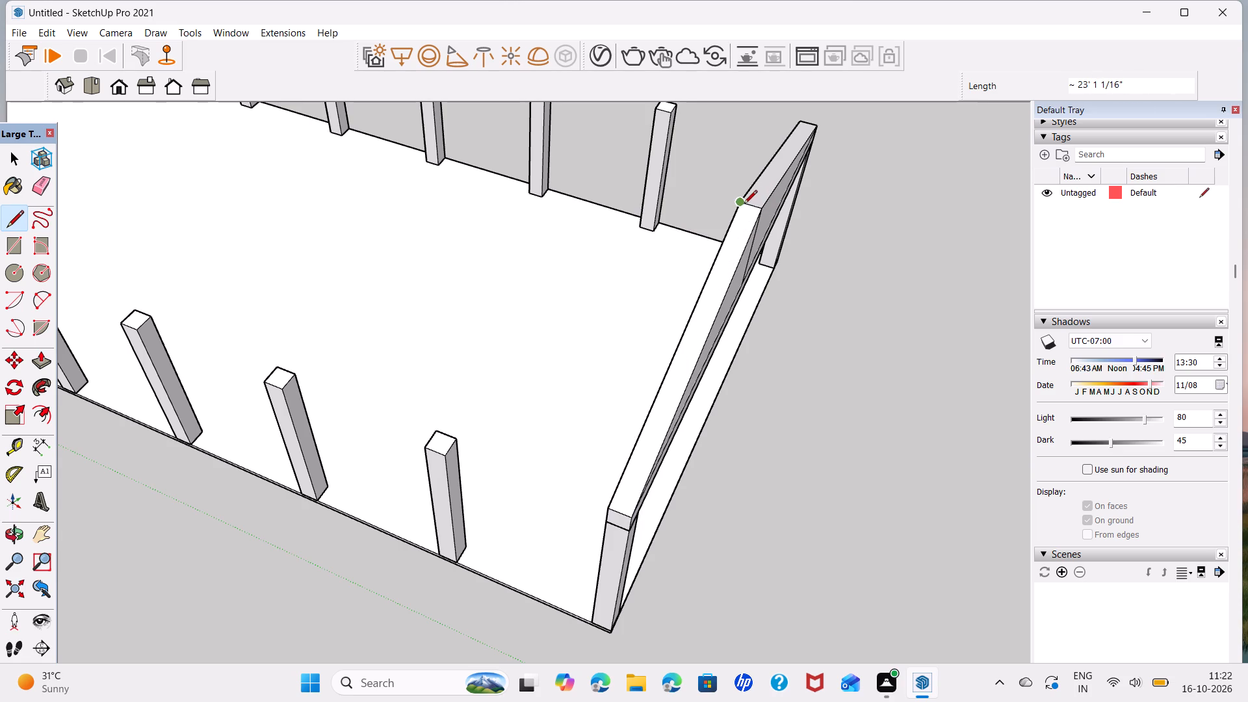
{"action": "key", "text": "space"}
Delete the triangular infill faces and vertical centre lines of the end gable, keeping only the sloped roof strips and the crossbeam.
{"action": "scroll", "coordinate": [744, 270], "scroll_direction": "down", "scroll_amount": 4}
{"action": "middle_click_drag", "start_coordinate": [744, 272], "coordinate": [513, 38]}
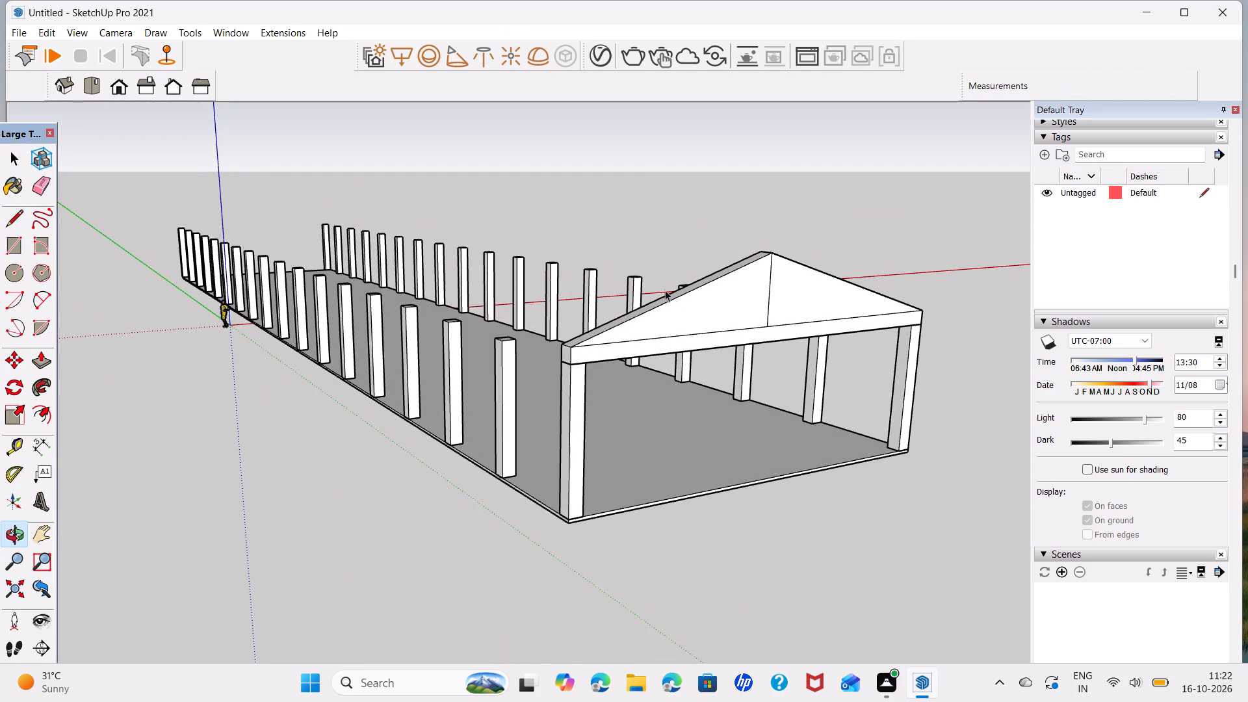
{"action": "left_click", "coordinate": [670, 303]}
{"action": "key", "text": "Delete"}
{"action": "left_click", "coordinate": [805, 297]}
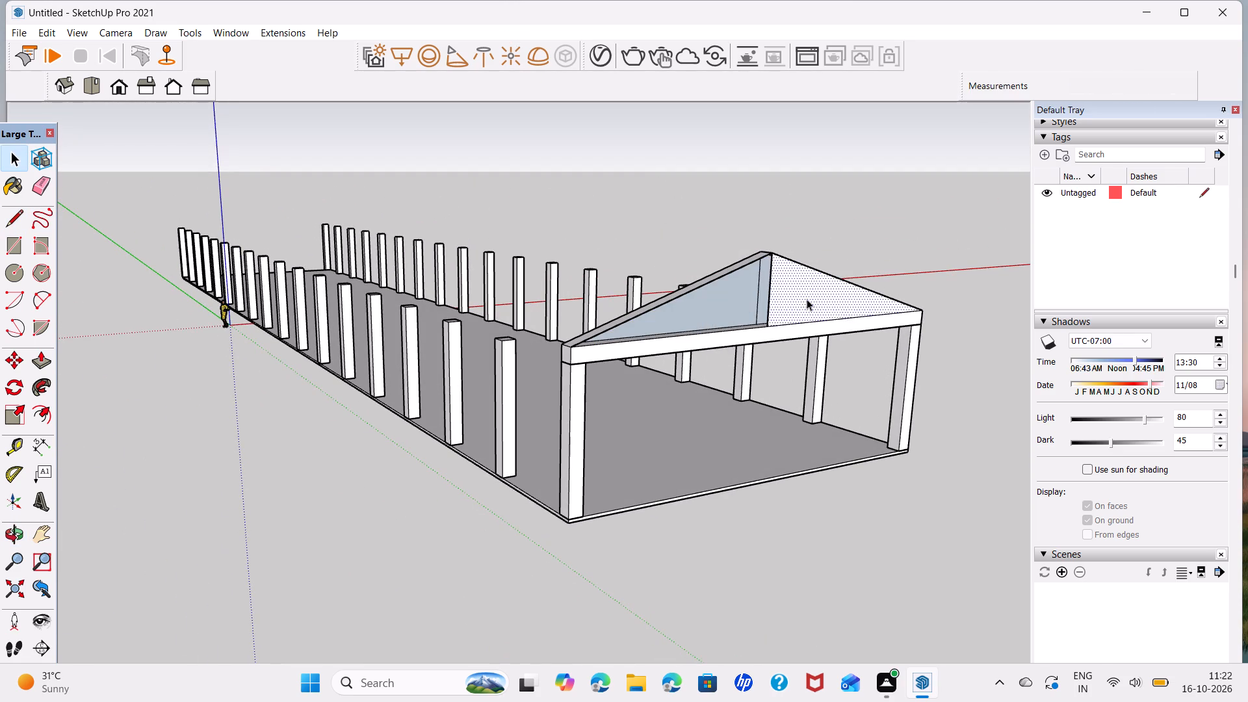
{"action": "key", "text": "Delete"}
{"action": "left_click", "coordinate": [769, 296]}
{"action": "key", "text": "Delete"}
{"action": "left_click", "coordinate": [759, 291]}
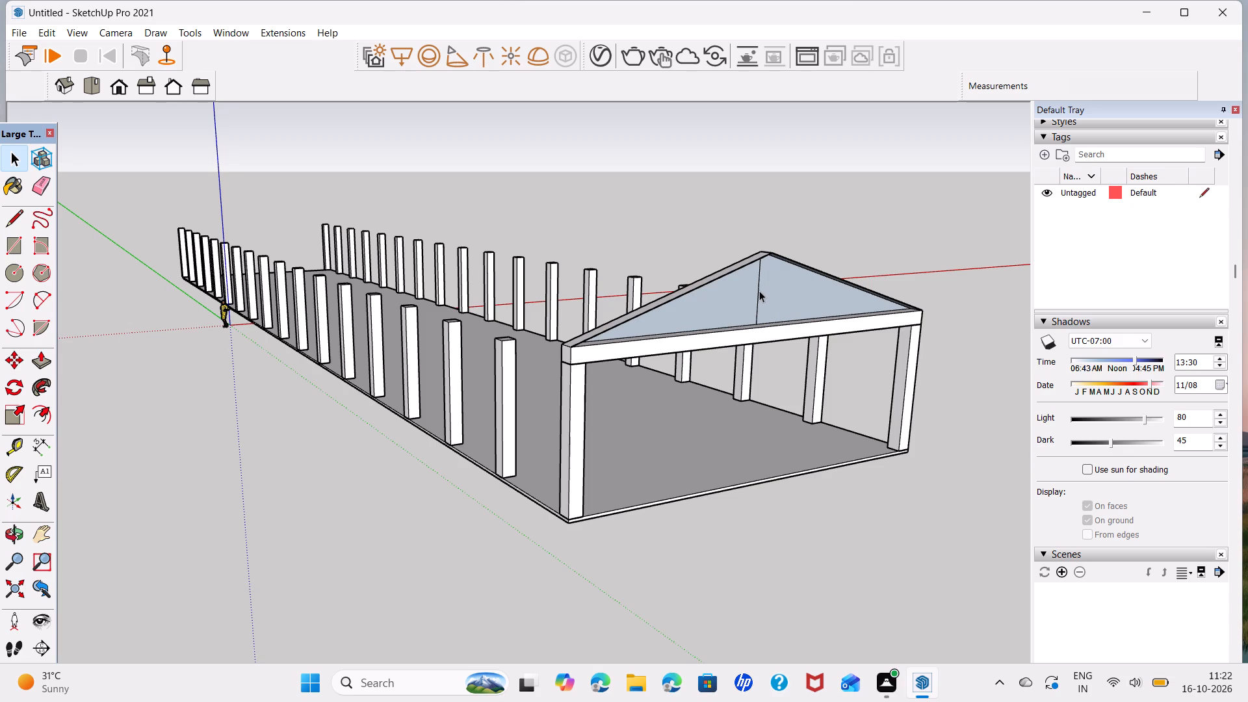
{"action": "key", "text": "Delete"}
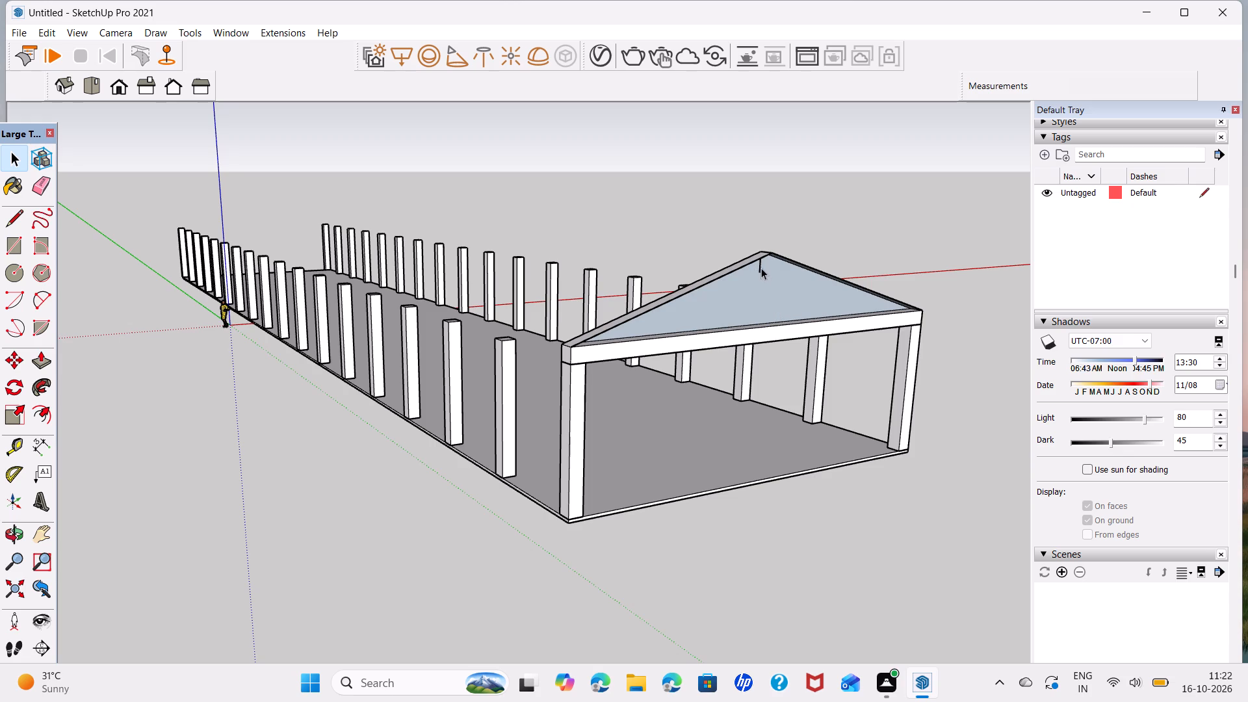
{"action": "left_click", "coordinate": [760, 266]}
{"action": "key", "text": "Delete"}
{"action": "left_click", "coordinate": [773, 297]}
{"action": "key", "text": "Delete"}
Delete the horizontal crossbeam's faces and its leftover edge between the two end columns under the gable.
{"action": "scroll", "coordinate": [681, 304], "scroll_direction": "down", "scroll_amount": 7}
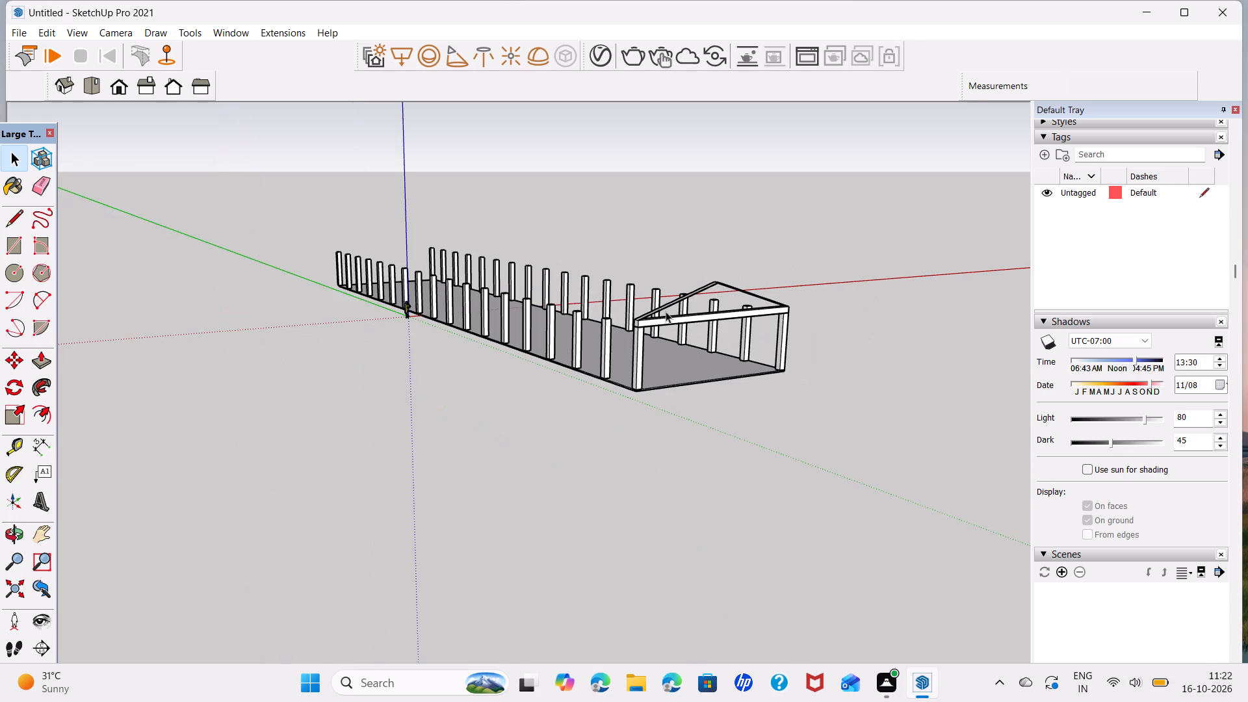
{"action": "middle_click_drag", "start_coordinate": [642, 308], "coordinate": [1201, 461]}
{"action": "scroll", "coordinate": [680, 204], "scroll_direction": "up", "scroll_amount": 7}
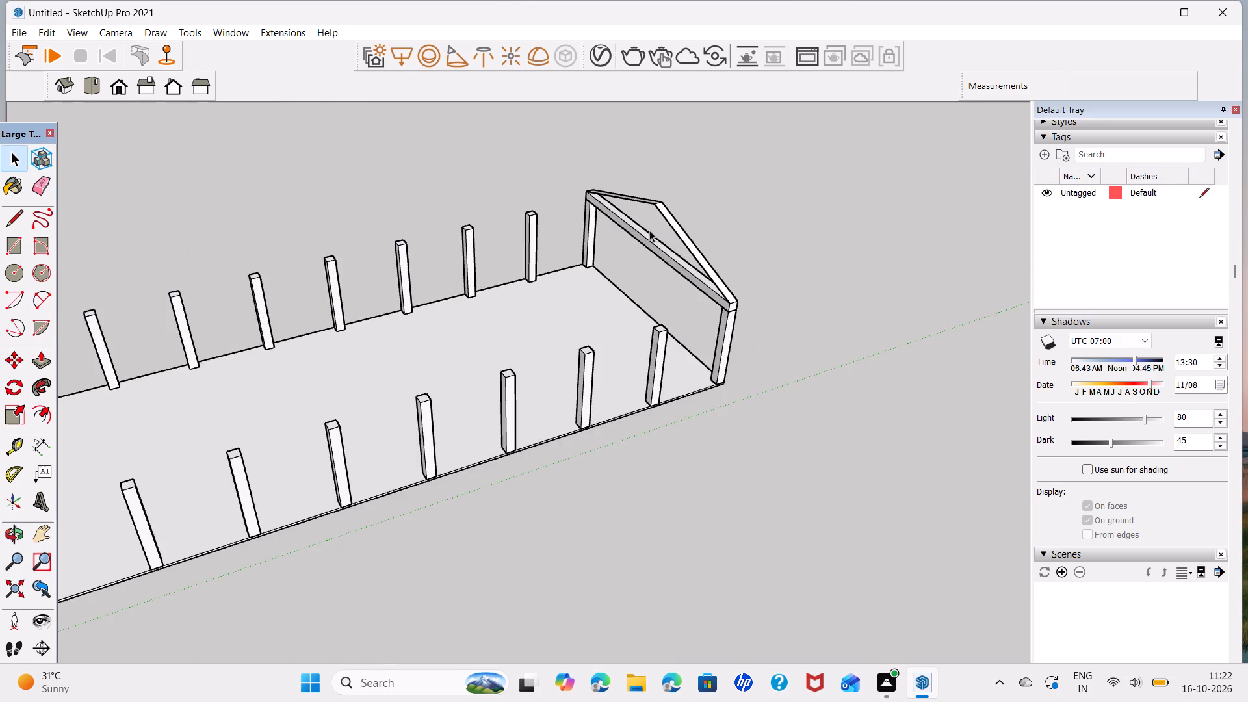
{"action": "scroll", "coordinate": [679, 206], "scroll_direction": "up", "scroll_amount": 14}
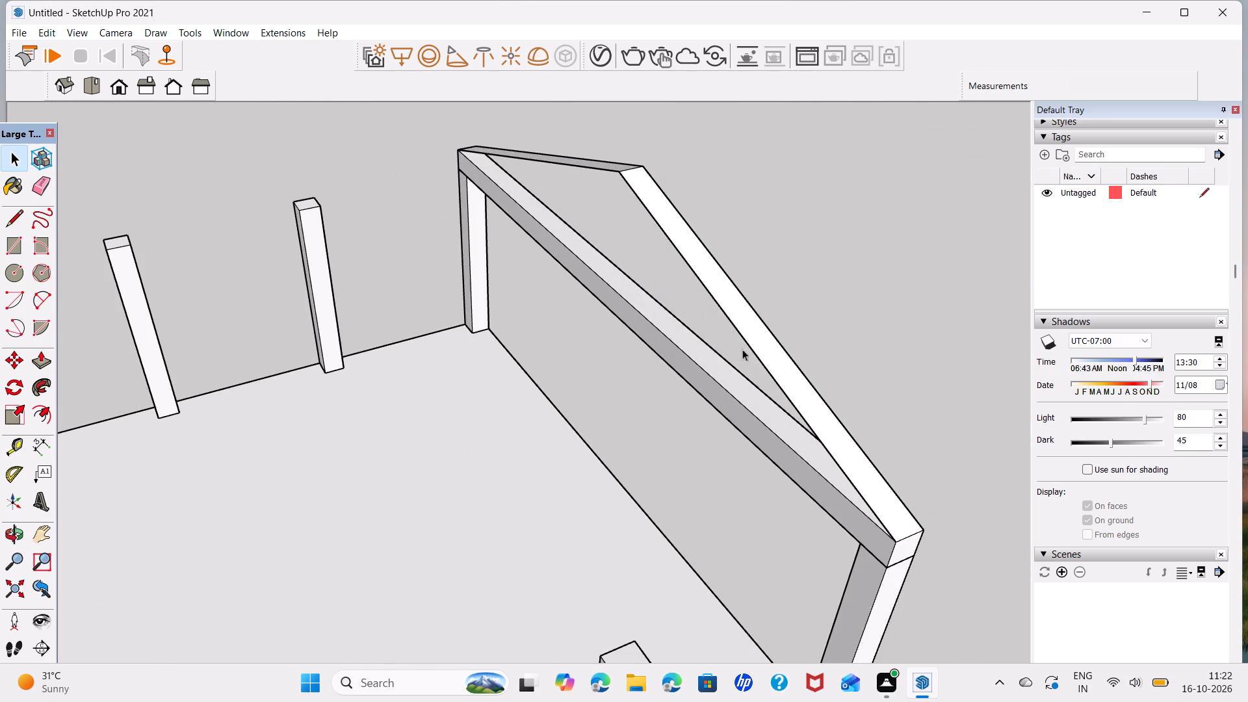
{"action": "left_click", "coordinate": [759, 417]}
{"action": "double_click", "coordinate": [762, 429]}
{"action": "left_click", "coordinate": [762, 429]}
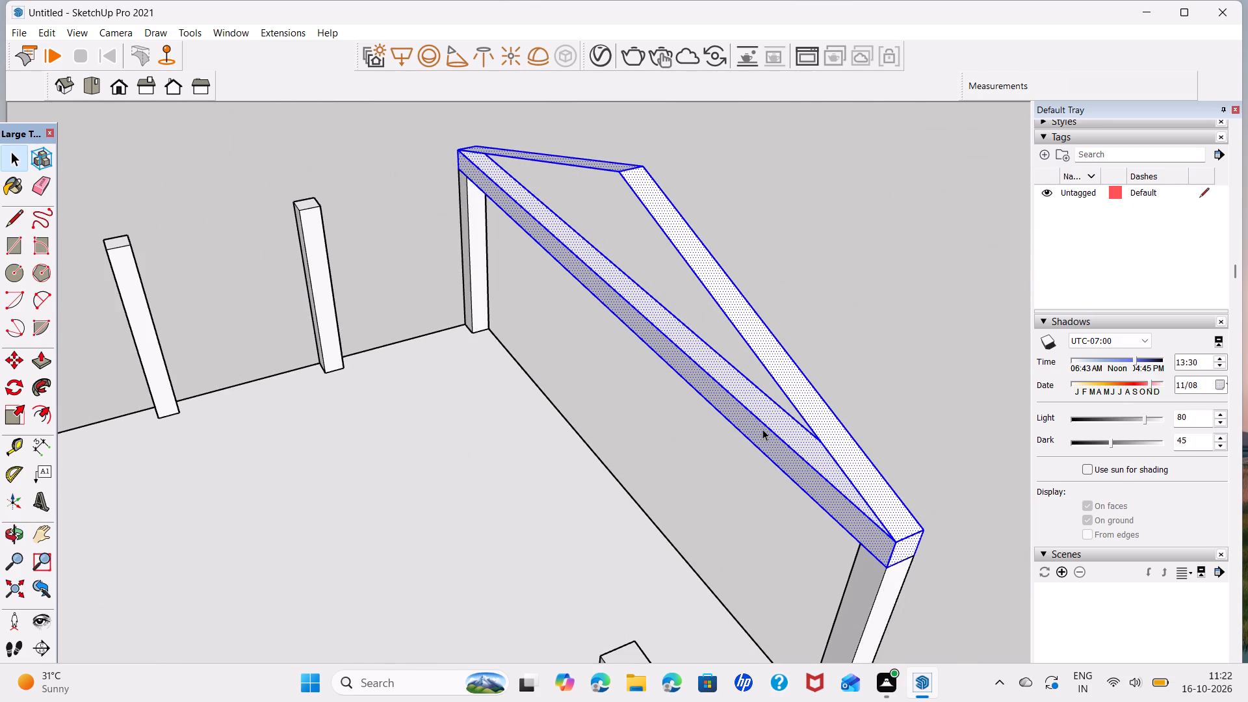
{"action": "double_click", "coordinate": [763, 429]}
{"action": "key", "text": "Delete"}
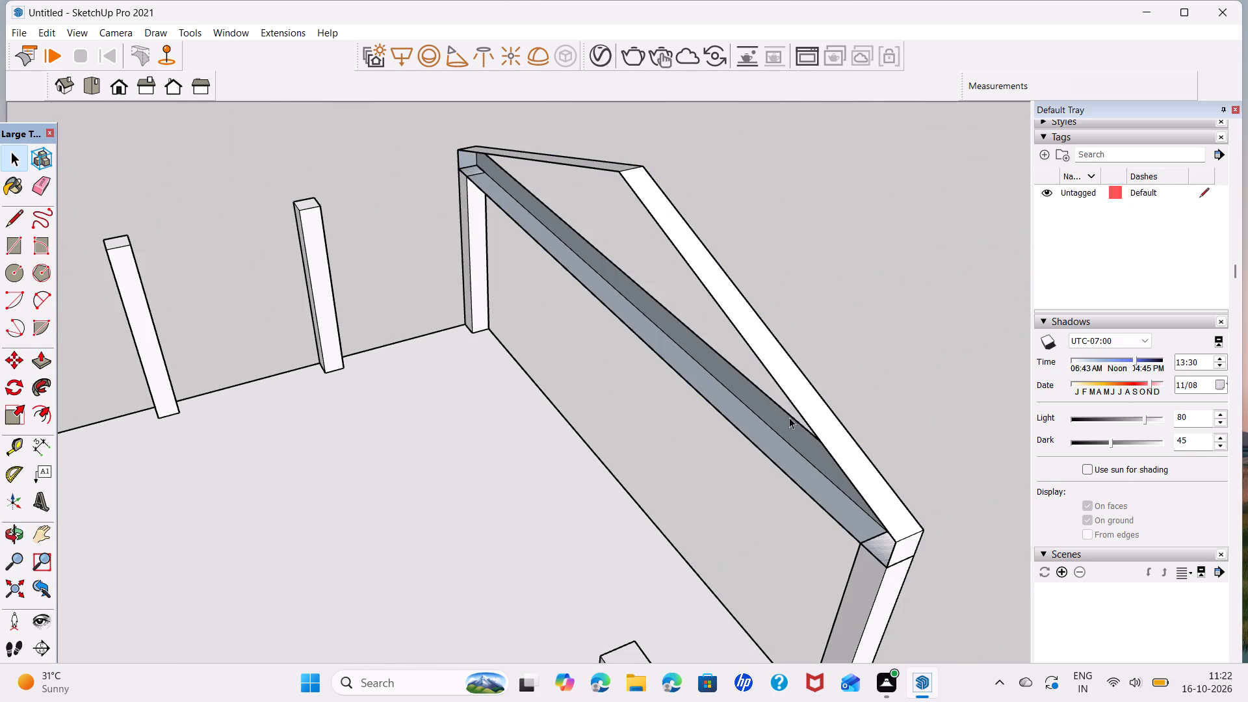
{"action": "left_click", "coordinate": [792, 414]}
{"action": "key", "text": "Delete"}
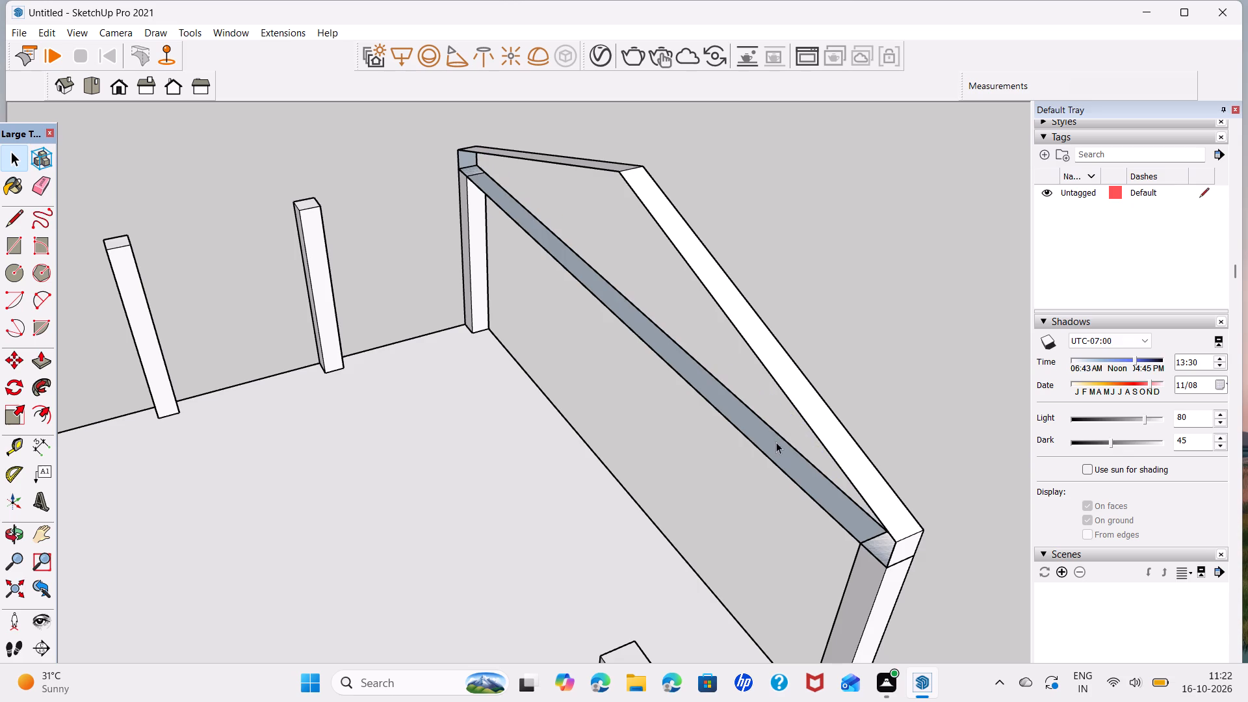
{"action": "left_click", "coordinate": [779, 438]}
{"action": "key", "text": "Delete"}
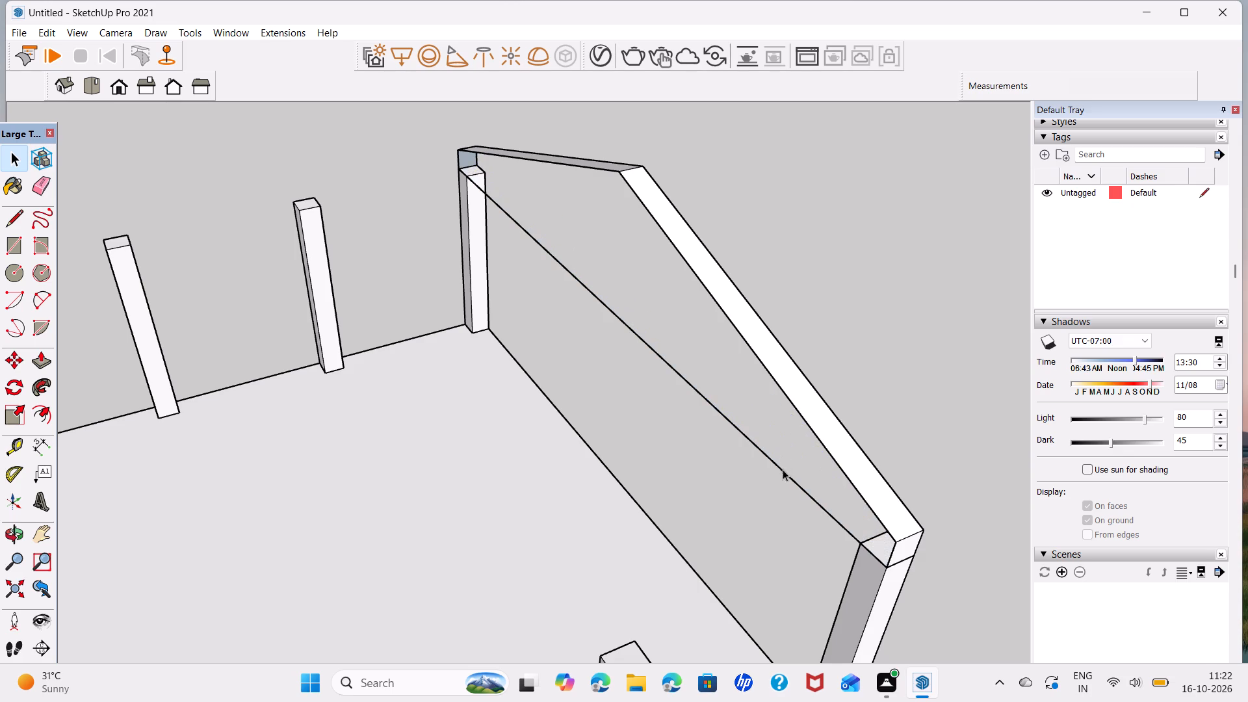
{"action": "left_click", "coordinate": [784, 471]}
{"action": "key", "text": "Delete"}
Push/Pull the undersides of both sloped roof strips of the end gable by 1' to give the rafters thickness.
{"action": "scroll", "coordinate": [656, 360], "scroll_direction": "down", "scroll_amount": 1}
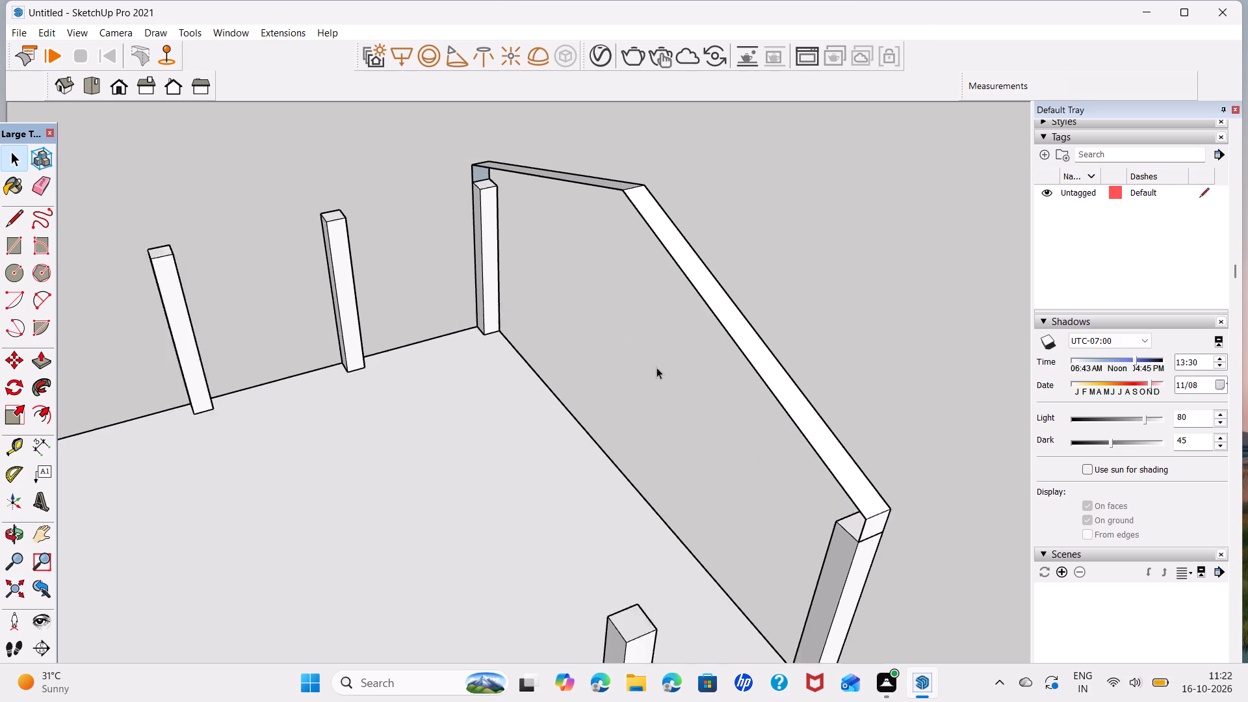
{"action": "scroll", "coordinate": [656, 367], "scroll_direction": "down", "scroll_amount": 1}
{"action": "middle_click_drag", "start_coordinate": [681, 399], "coordinate": [996, 203]}
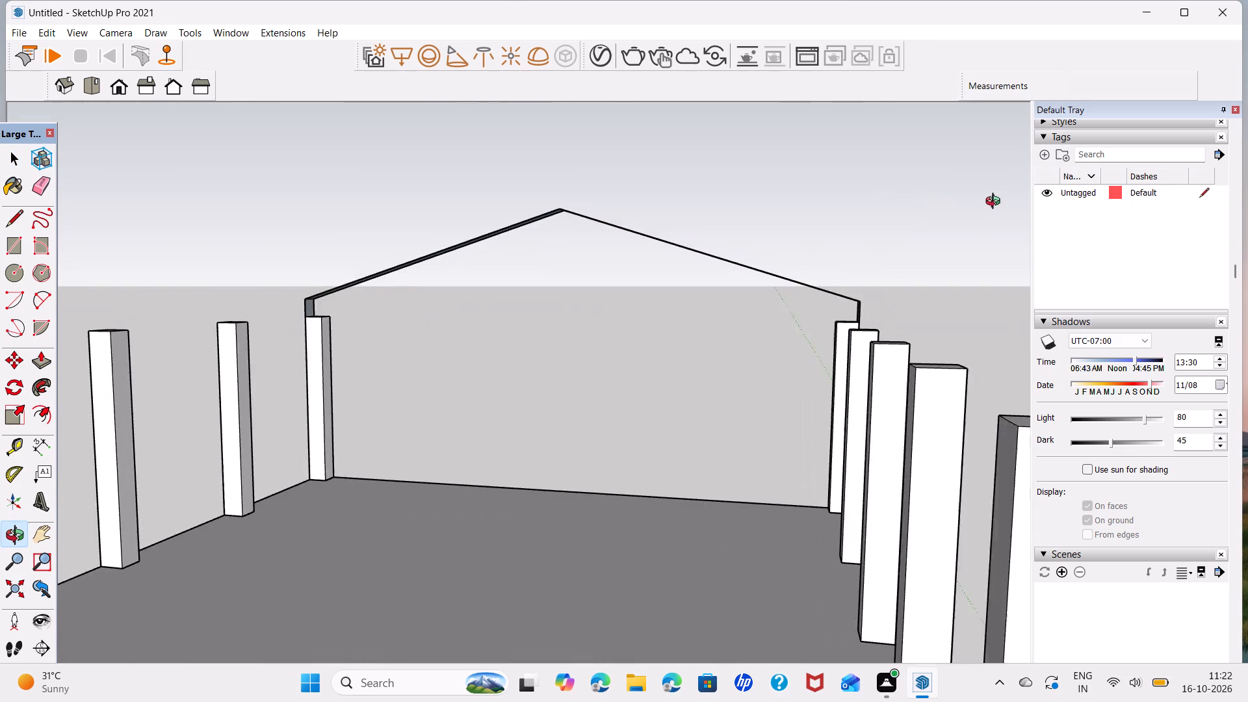
{"action": "middle_click_drag", "start_coordinate": [996, 203], "coordinate": [998, 203]}
{"action": "scroll", "coordinate": [644, 287], "scroll_direction": "up", "scroll_amount": 5}
{"action": "middle_click_drag", "start_coordinate": [652, 326], "coordinate": [682, 174]}
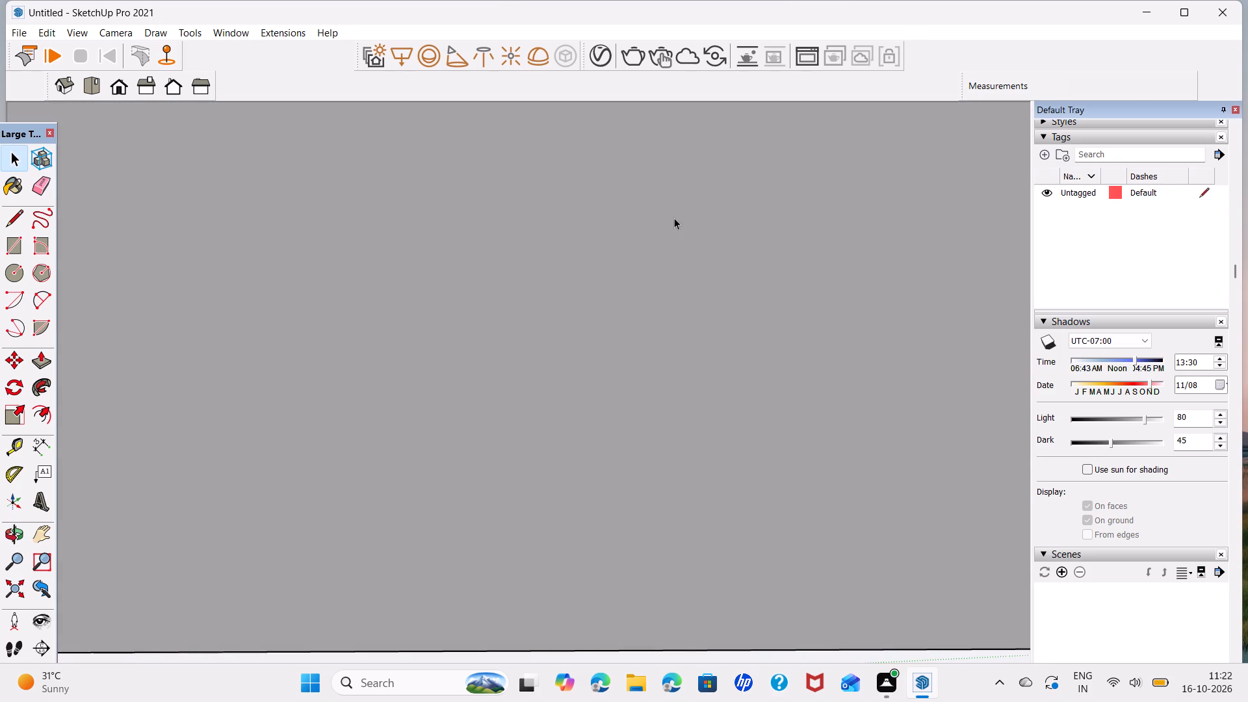
{"action": "scroll", "coordinate": [653, 233], "scroll_direction": "down", "scroll_amount": 7}
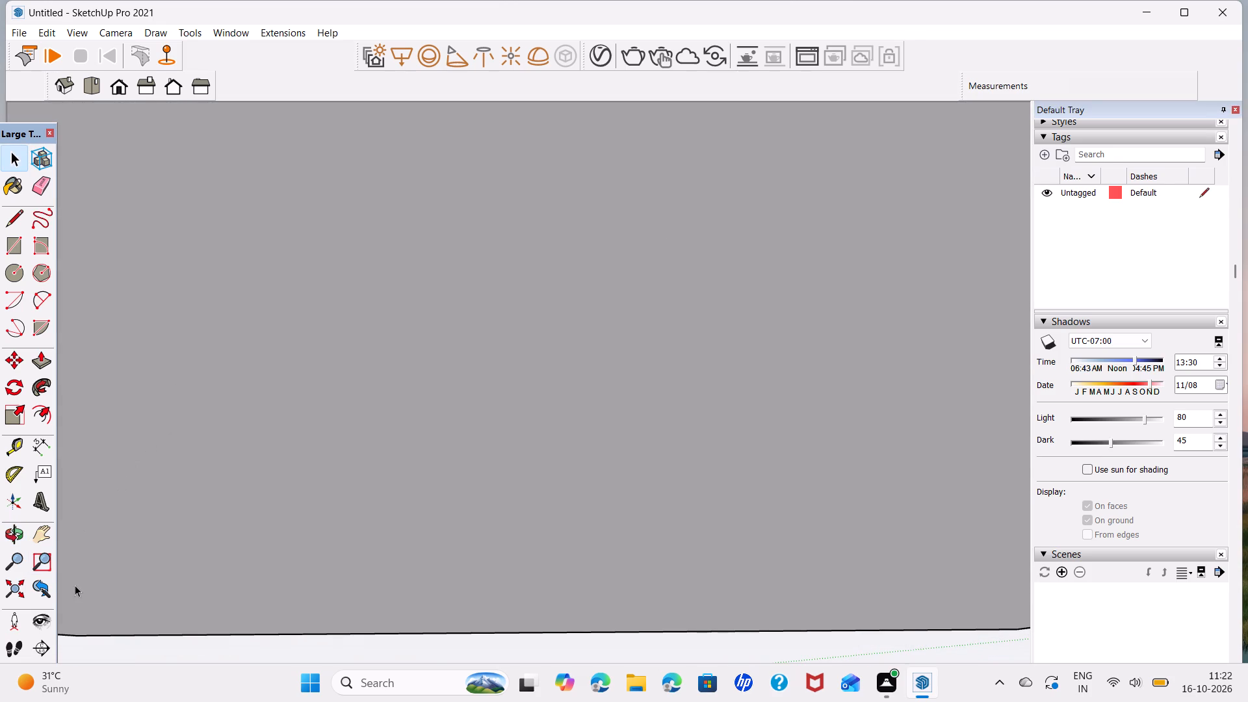
{"action": "left_click", "coordinate": [18, 588]}
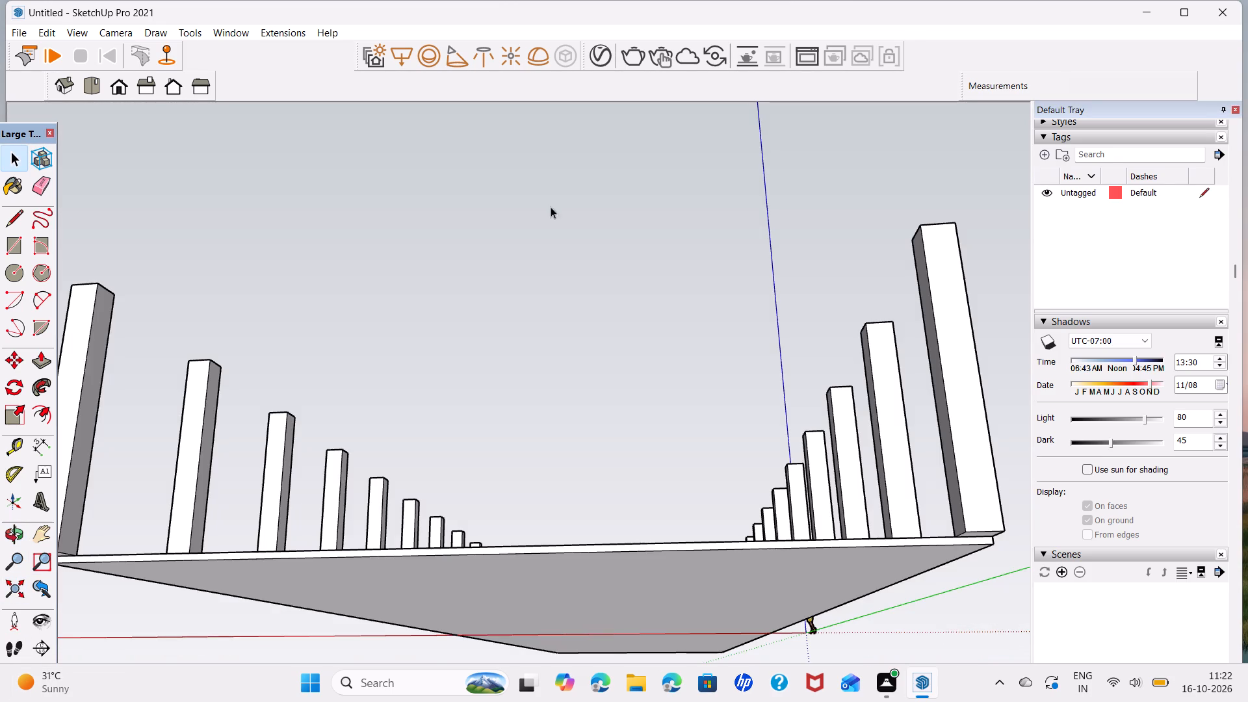
{"action": "middle_click_drag", "start_coordinate": [559, 382], "coordinate": [581, 653]}
{"action": "scroll", "coordinate": [668, 304], "scroll_direction": "up", "scroll_amount": 7}
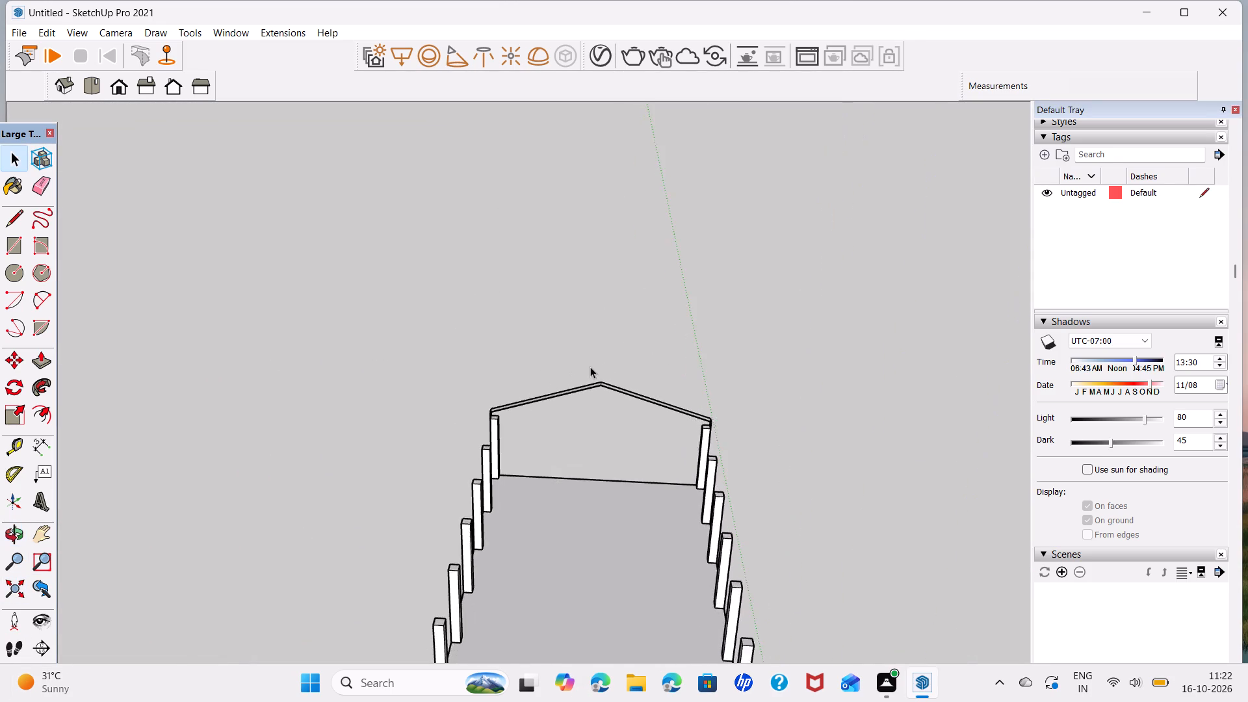
{"action": "scroll", "coordinate": [590, 378], "scroll_direction": "up", "scroll_amount": 9}
{"action": "scroll", "coordinate": [664, 428], "scroll_direction": "up", "scroll_amount": 4}
{"action": "middle_click_drag", "start_coordinate": [671, 440], "coordinate": [736, 158]}
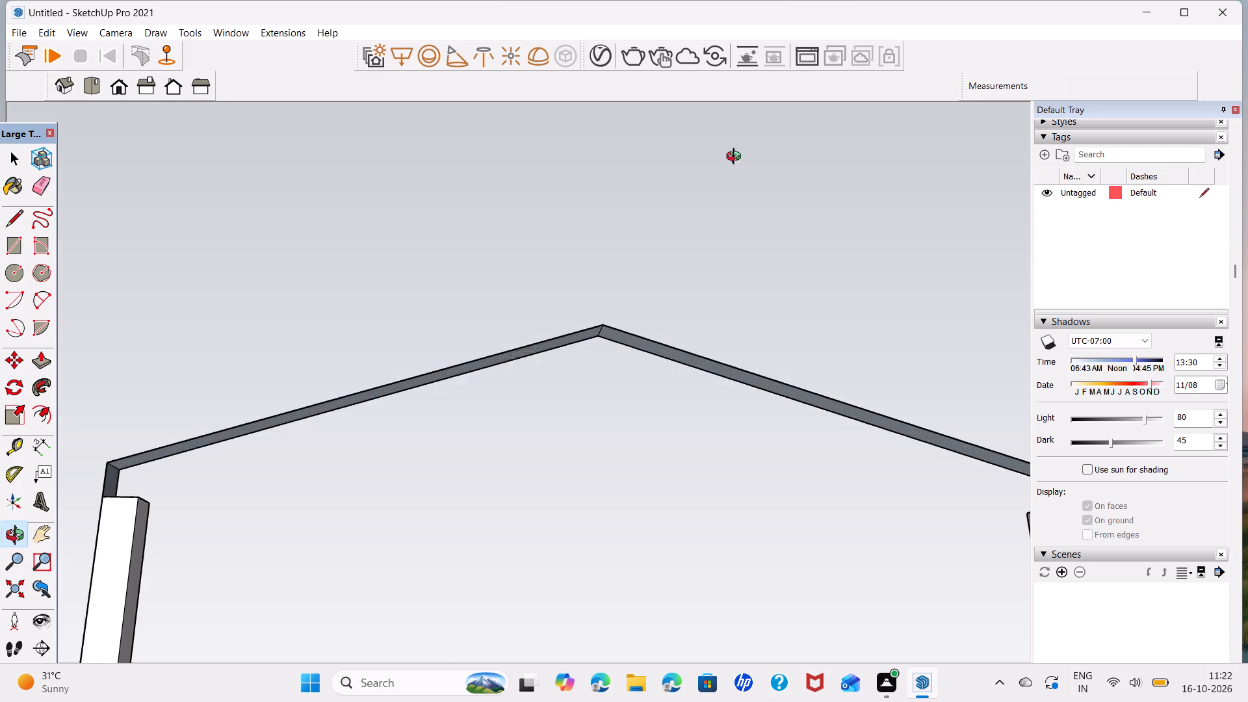
{"action": "middle_click_drag", "start_coordinate": [736, 158], "coordinate": [736, 157]}
{"action": "middle_click_drag", "start_coordinate": [703, 367], "coordinate": [673, 356]}
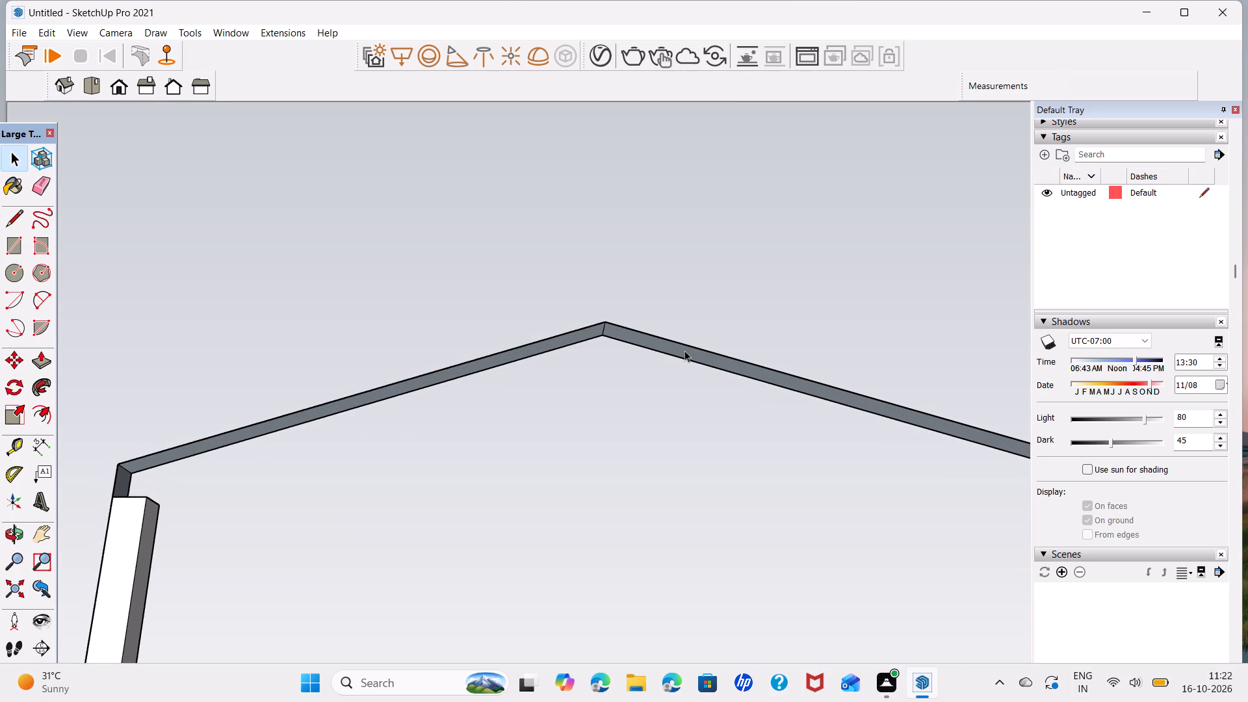
{"action": "left_click", "coordinate": [686, 350]}
{"action": "key", "text": "p"}
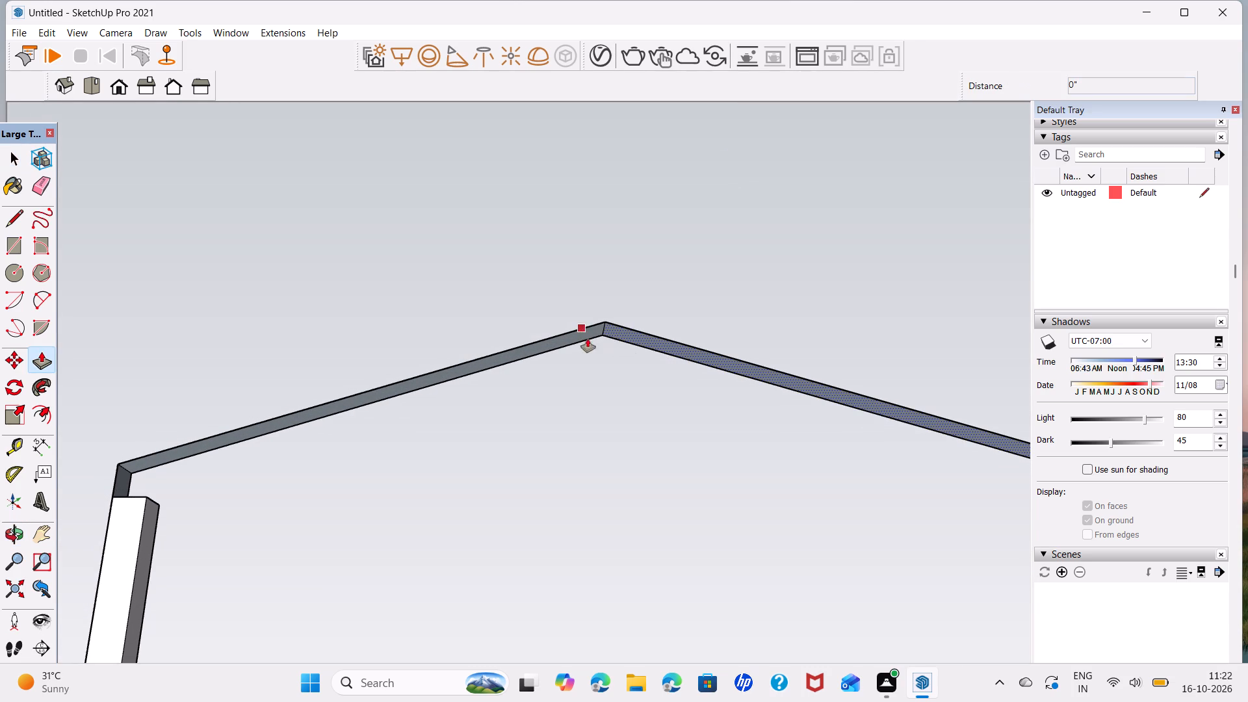
{"action": "left_click", "coordinate": [691, 350]}
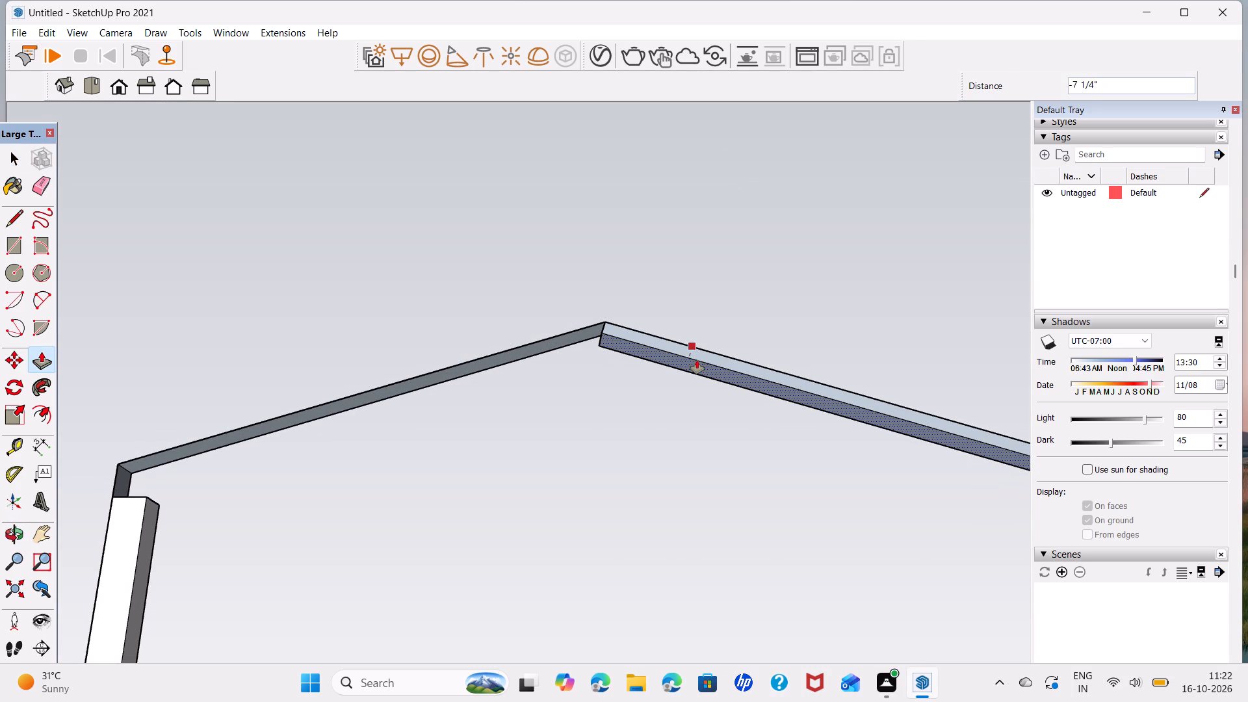
{"action": "key", "text": "1"}
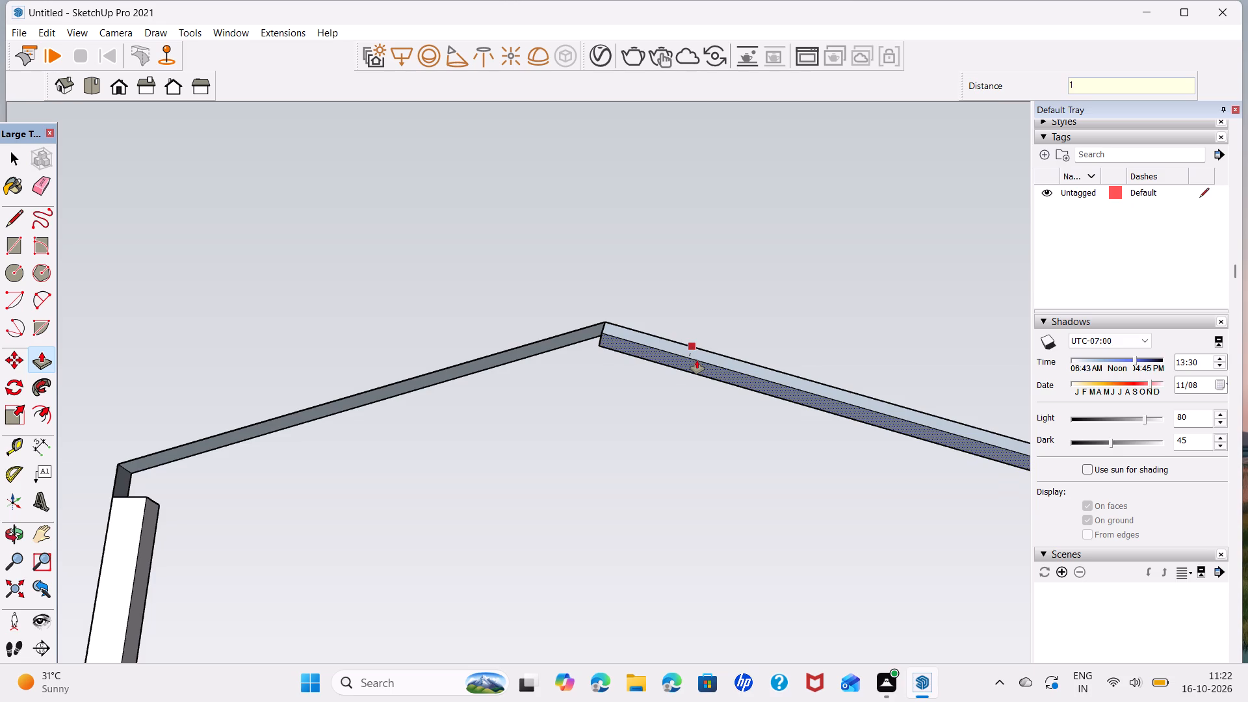
{"action": "key", "text": "apostrophe"}
{"action": "key", "text": "Return"}
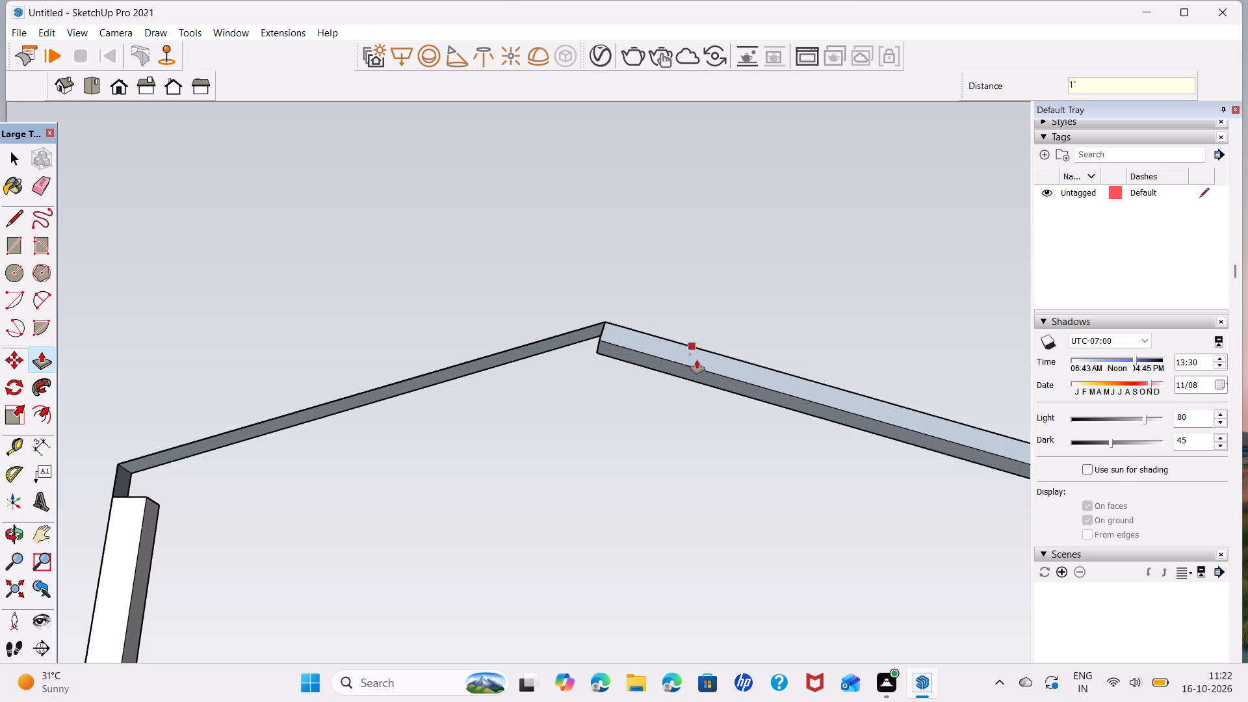
{"action": "double_click", "coordinate": [545, 344]}
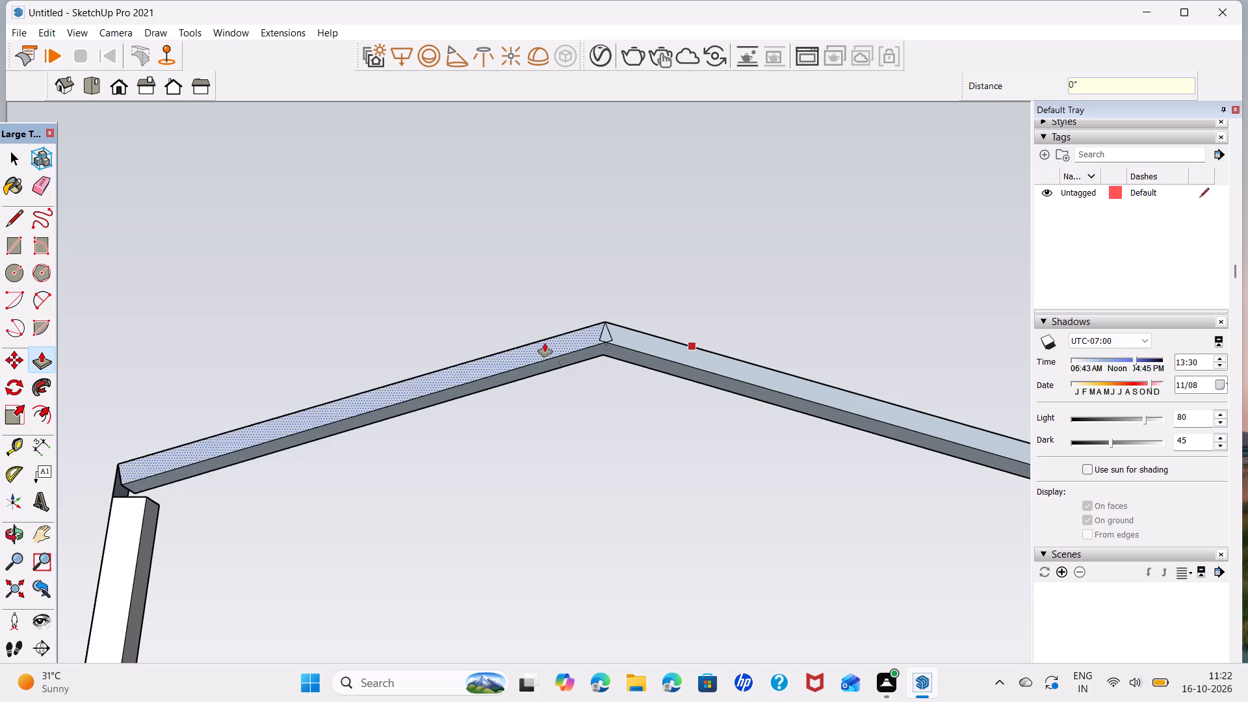
Examine the thickened gable rafters above the end columns from inside the shed.
{"action": "scroll", "coordinate": [573, 359], "scroll_direction": "down", "scroll_amount": 3}
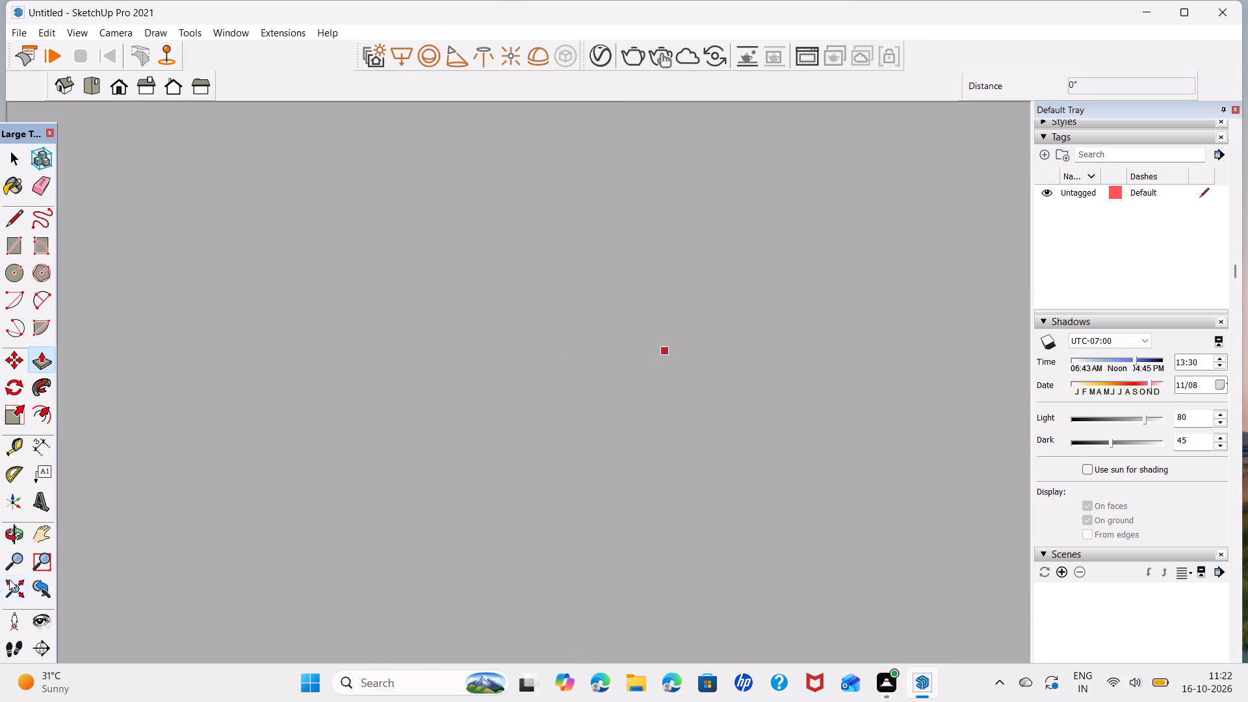
{"action": "left_click", "coordinate": [9, 579]}
{"action": "middle_click_drag", "start_coordinate": [398, 331], "coordinate": [471, 701]}
{"action": "scroll", "coordinate": [512, 318], "scroll_direction": "down", "scroll_amount": 16}
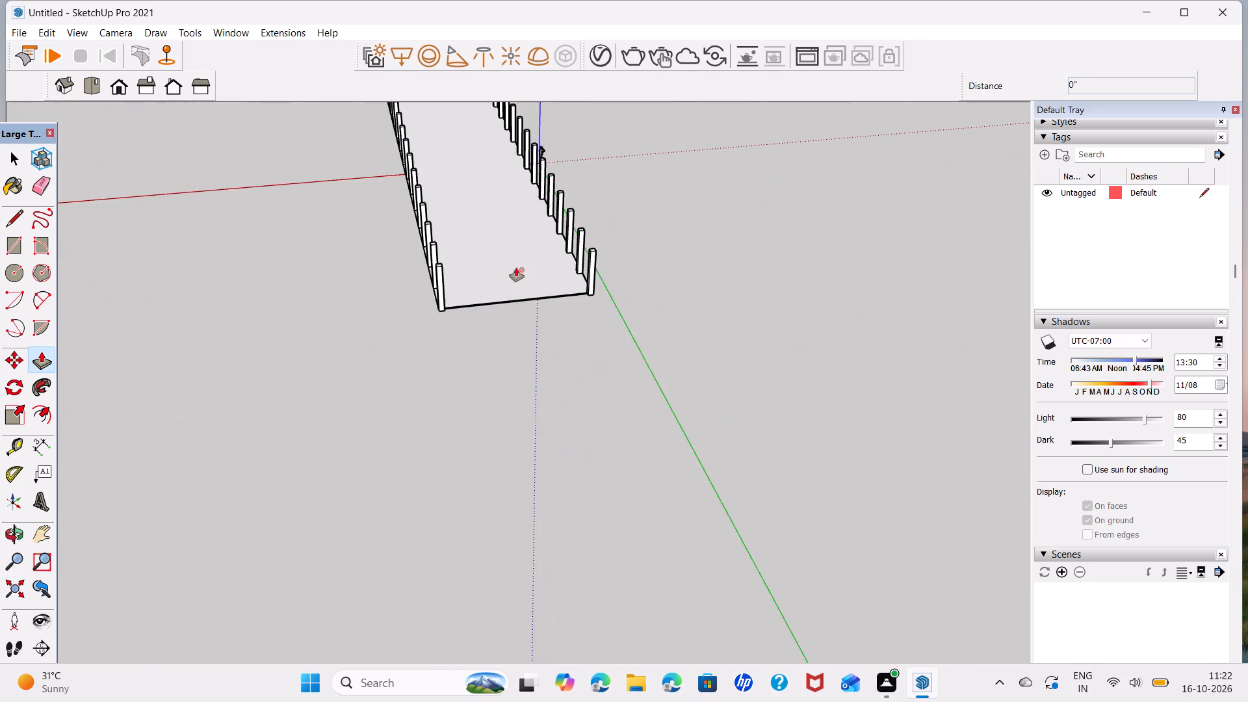
{"action": "scroll", "coordinate": [516, 268], "scroll_direction": "down", "scroll_amount": 1}
{"action": "middle_click_drag", "start_coordinate": [625, 337], "coordinate": [436, 218]}
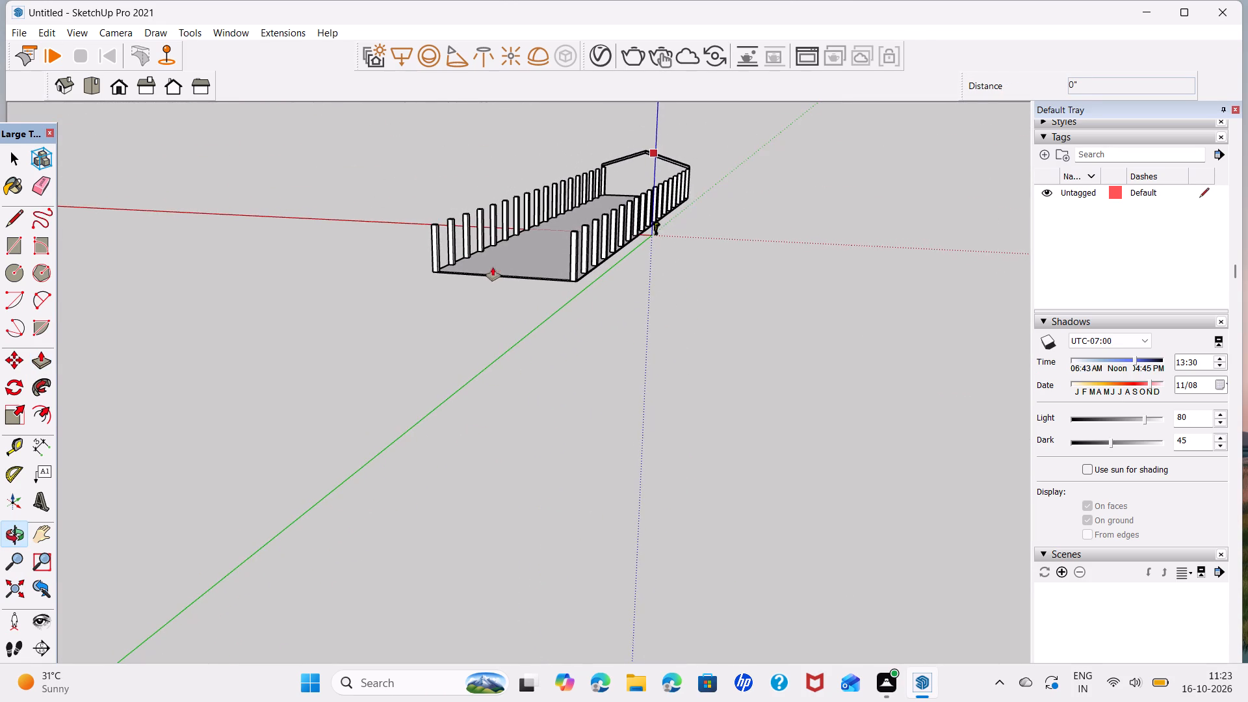
{"action": "middle_click_drag", "start_coordinate": [493, 267], "coordinate": [72, 587], "text": "shift"}
{"action": "scroll", "coordinate": [374, 378], "scroll_direction": "up", "scroll_amount": 19}
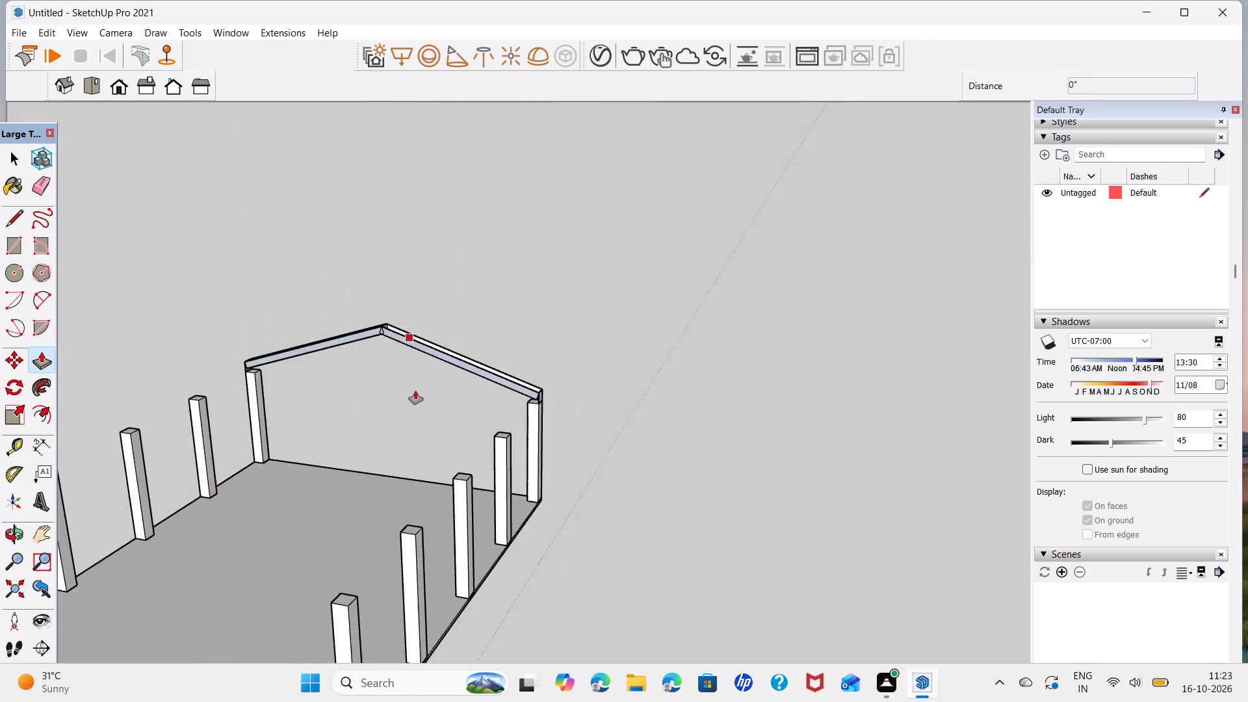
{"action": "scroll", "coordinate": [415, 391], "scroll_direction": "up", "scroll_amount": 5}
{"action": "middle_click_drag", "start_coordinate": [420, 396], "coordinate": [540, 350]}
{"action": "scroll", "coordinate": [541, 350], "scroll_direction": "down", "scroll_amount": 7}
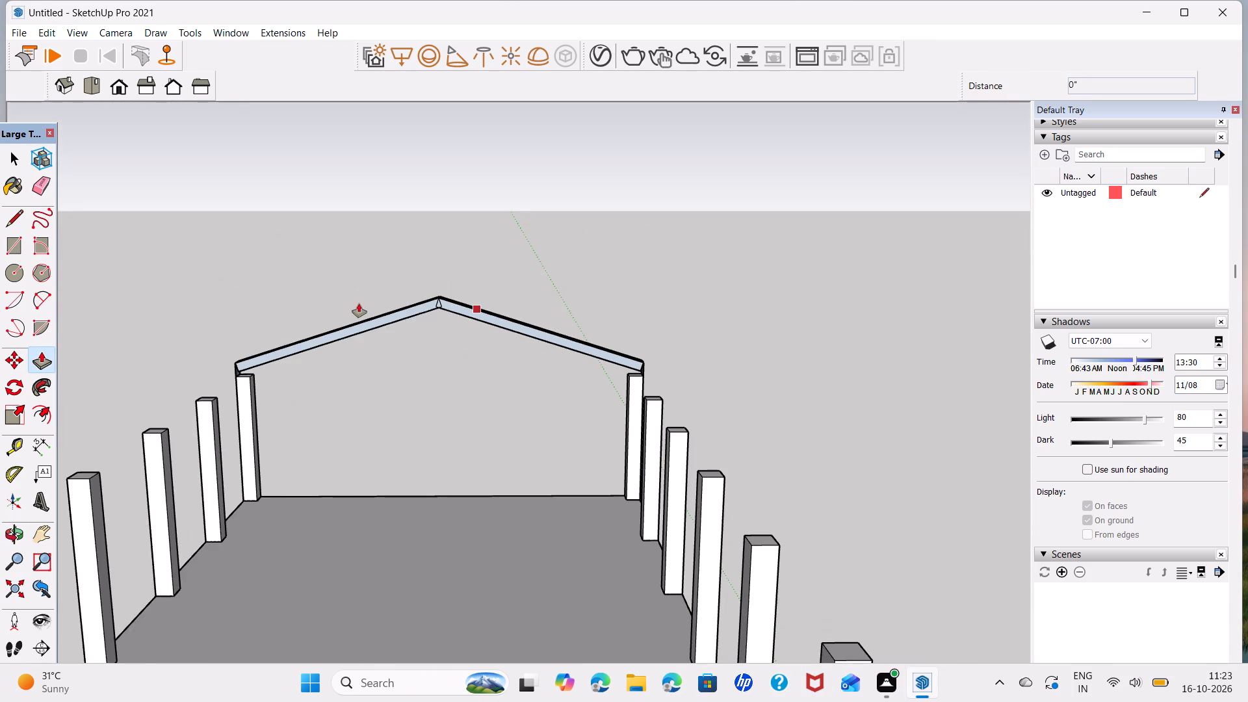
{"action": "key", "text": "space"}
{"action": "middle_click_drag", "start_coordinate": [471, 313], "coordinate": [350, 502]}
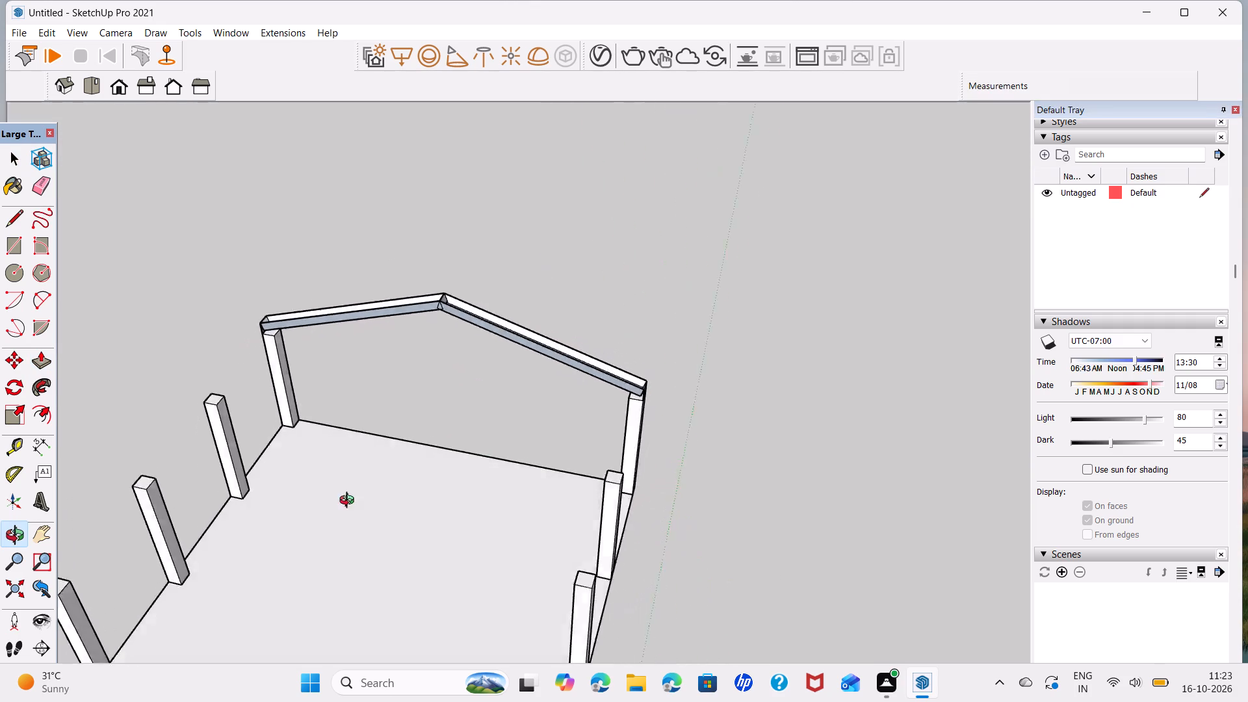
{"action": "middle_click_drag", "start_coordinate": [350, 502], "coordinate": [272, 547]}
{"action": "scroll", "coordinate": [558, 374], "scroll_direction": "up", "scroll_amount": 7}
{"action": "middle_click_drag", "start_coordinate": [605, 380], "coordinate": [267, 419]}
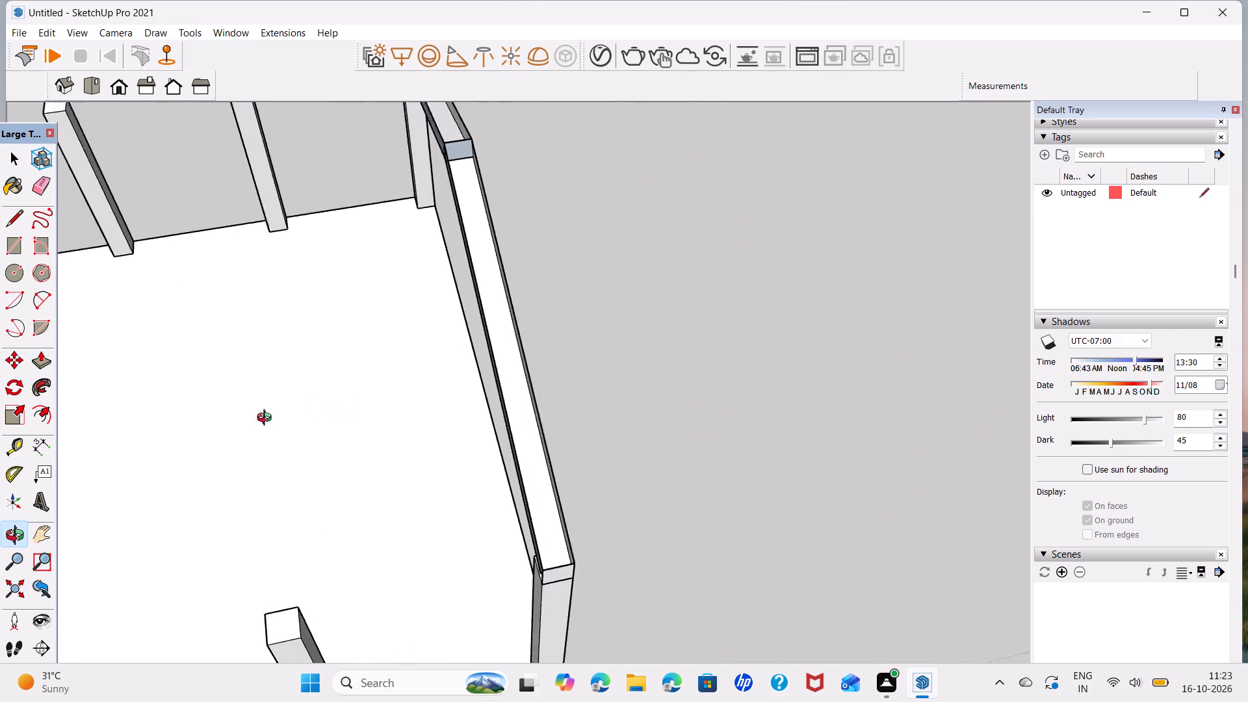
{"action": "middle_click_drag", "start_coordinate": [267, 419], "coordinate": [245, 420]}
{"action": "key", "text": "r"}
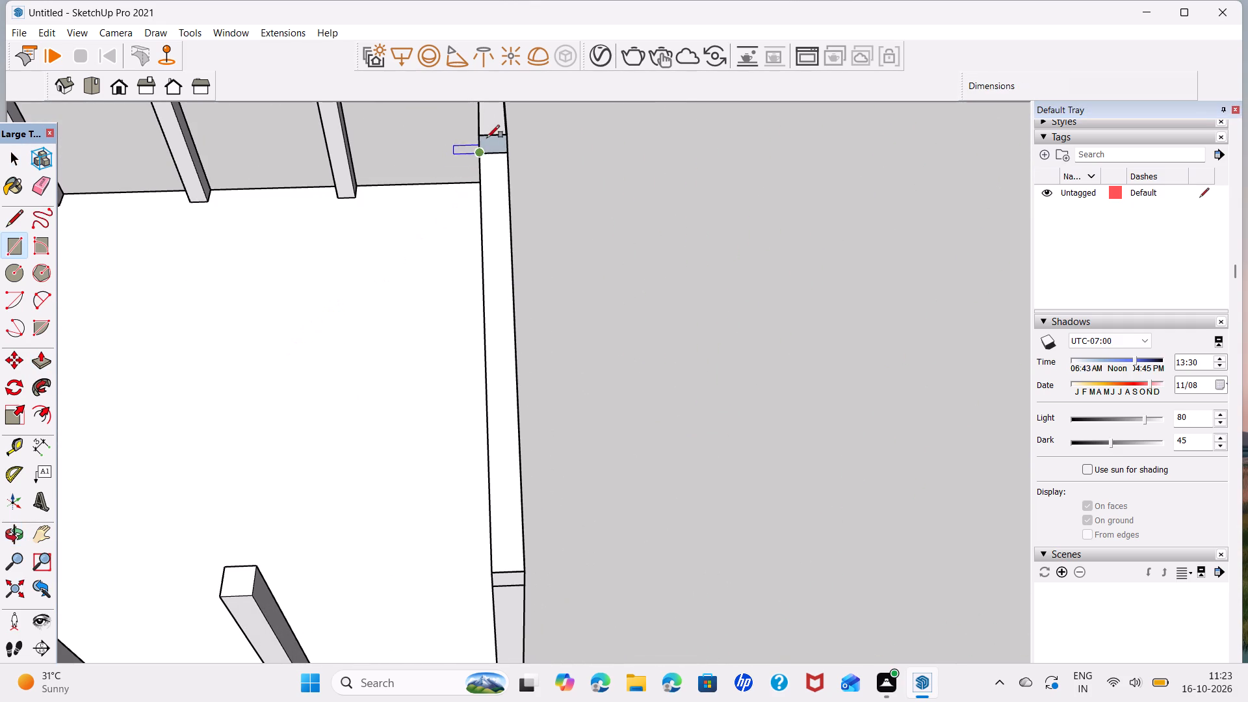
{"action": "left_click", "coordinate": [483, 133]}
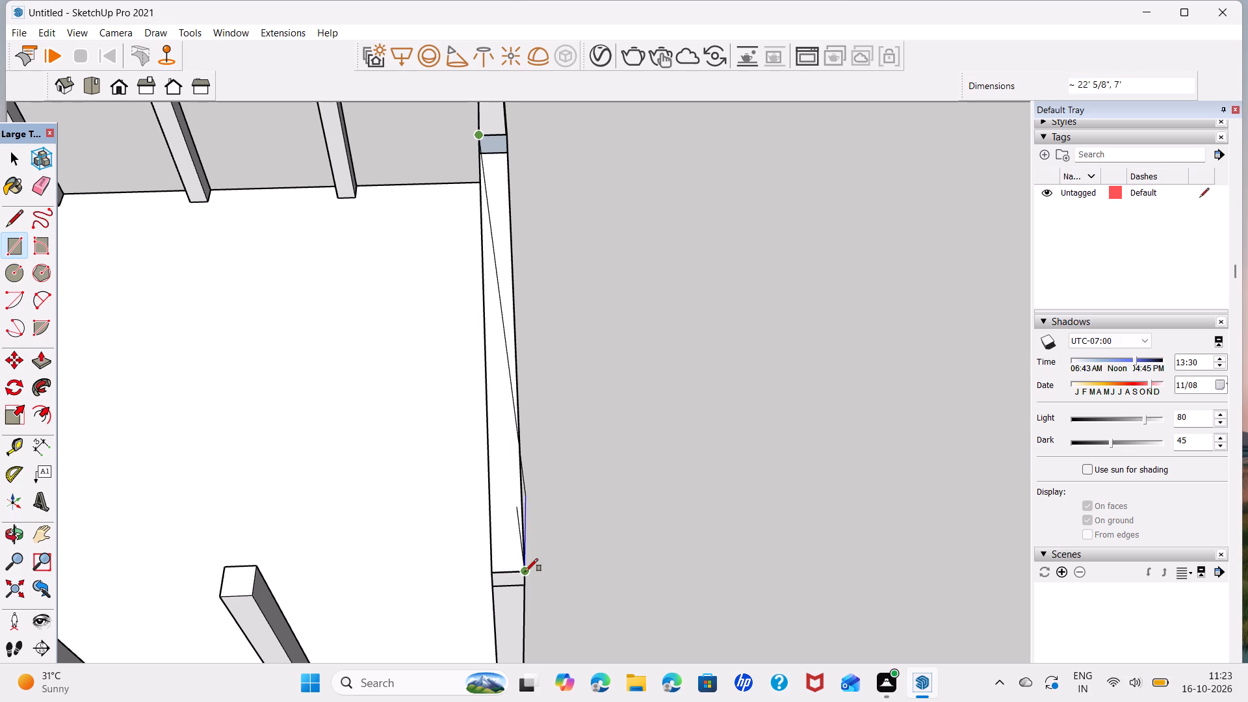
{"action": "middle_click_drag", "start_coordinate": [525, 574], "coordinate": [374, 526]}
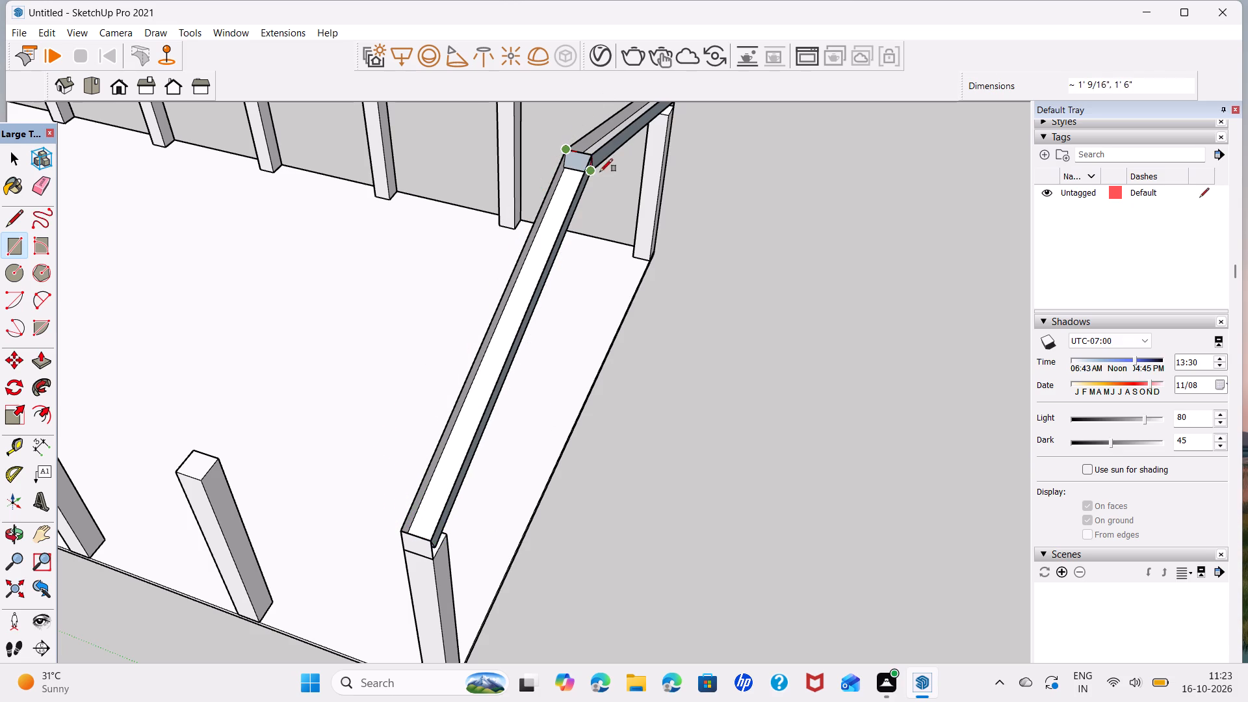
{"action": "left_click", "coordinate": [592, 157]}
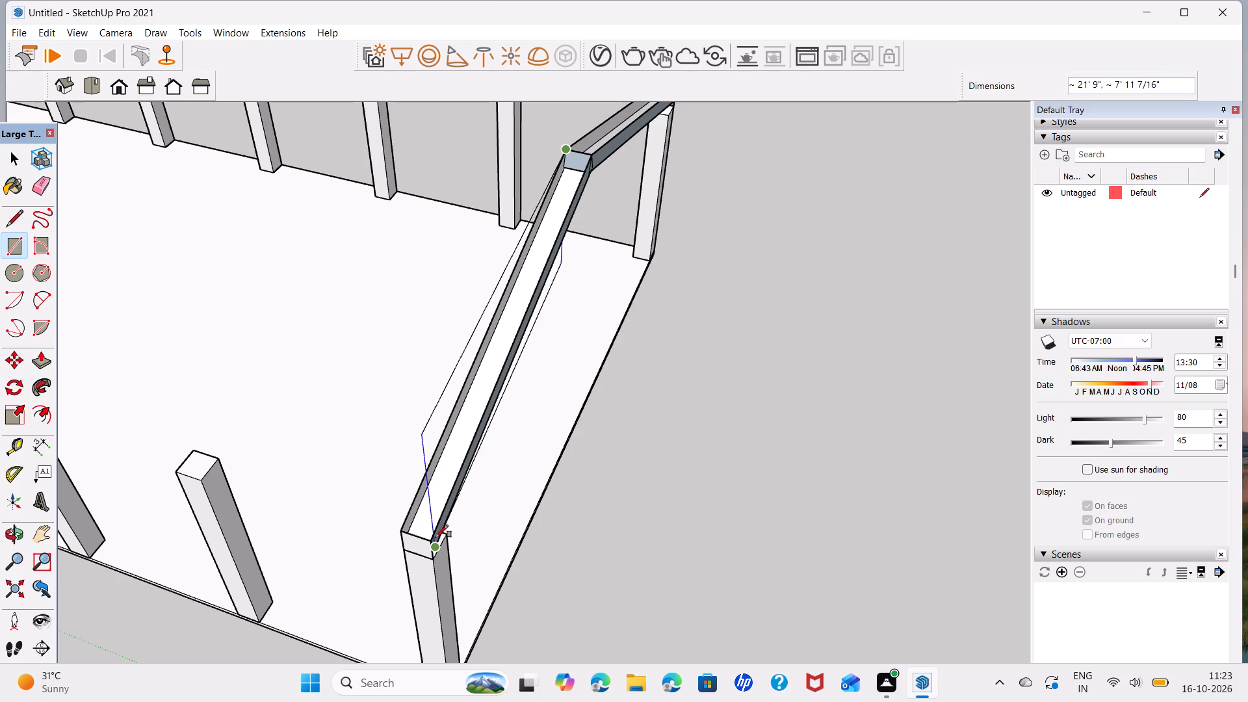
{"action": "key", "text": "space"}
Close the open top of one gable rafter with a rotated rectangle about 23' 1" by 1' 6", drawn corner to corner.
{"action": "left_click", "coordinate": [34, 243]}
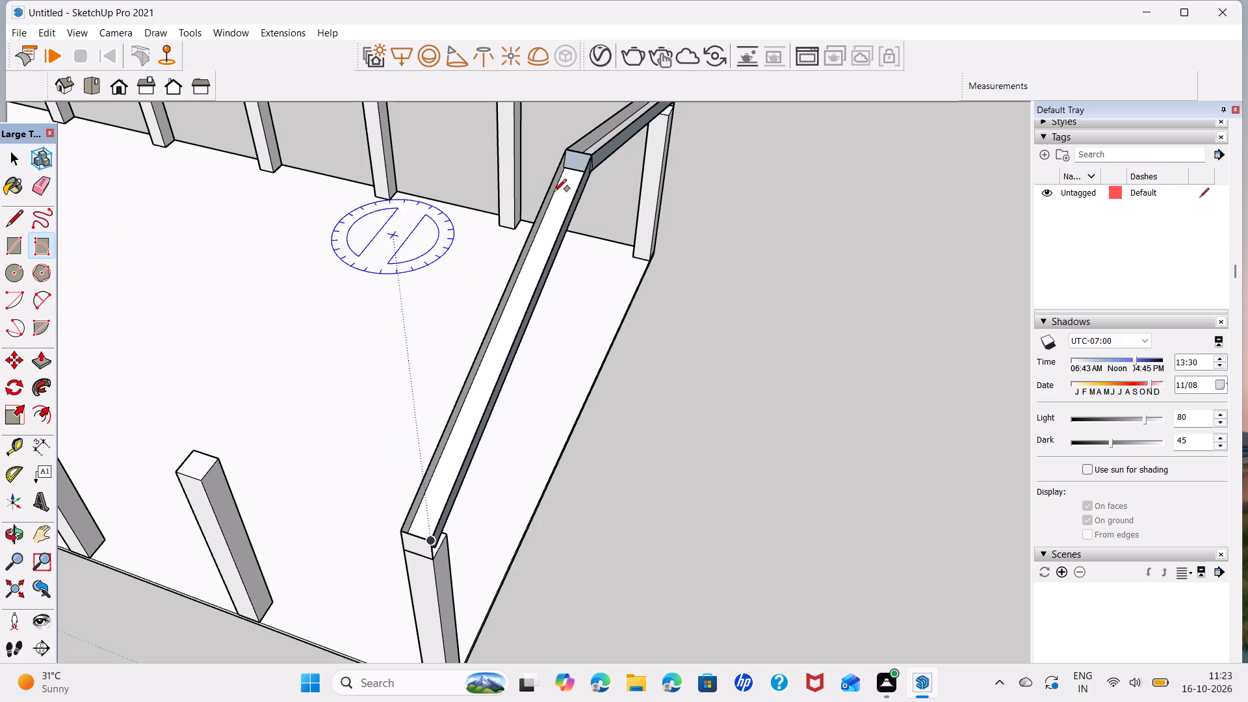
{"action": "left_click", "coordinate": [566, 148]}
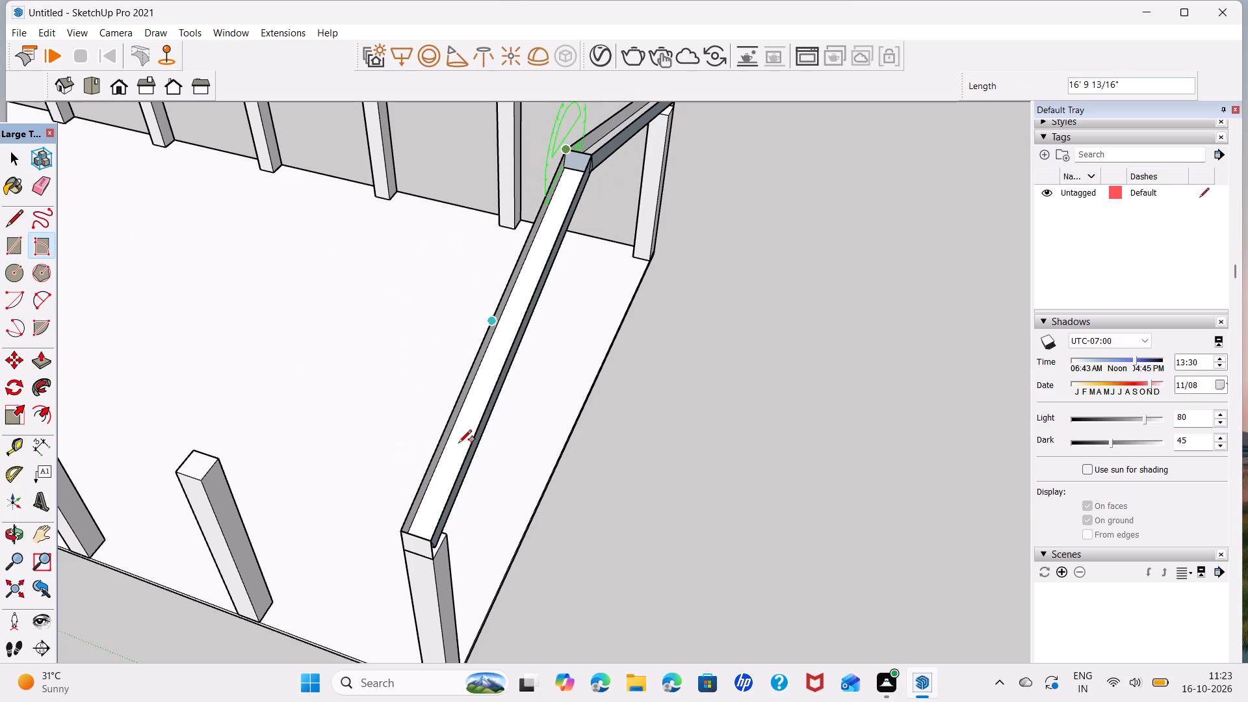
{"action": "left_click", "coordinate": [402, 526]}
{"action": "left_click", "coordinate": [431, 544]}
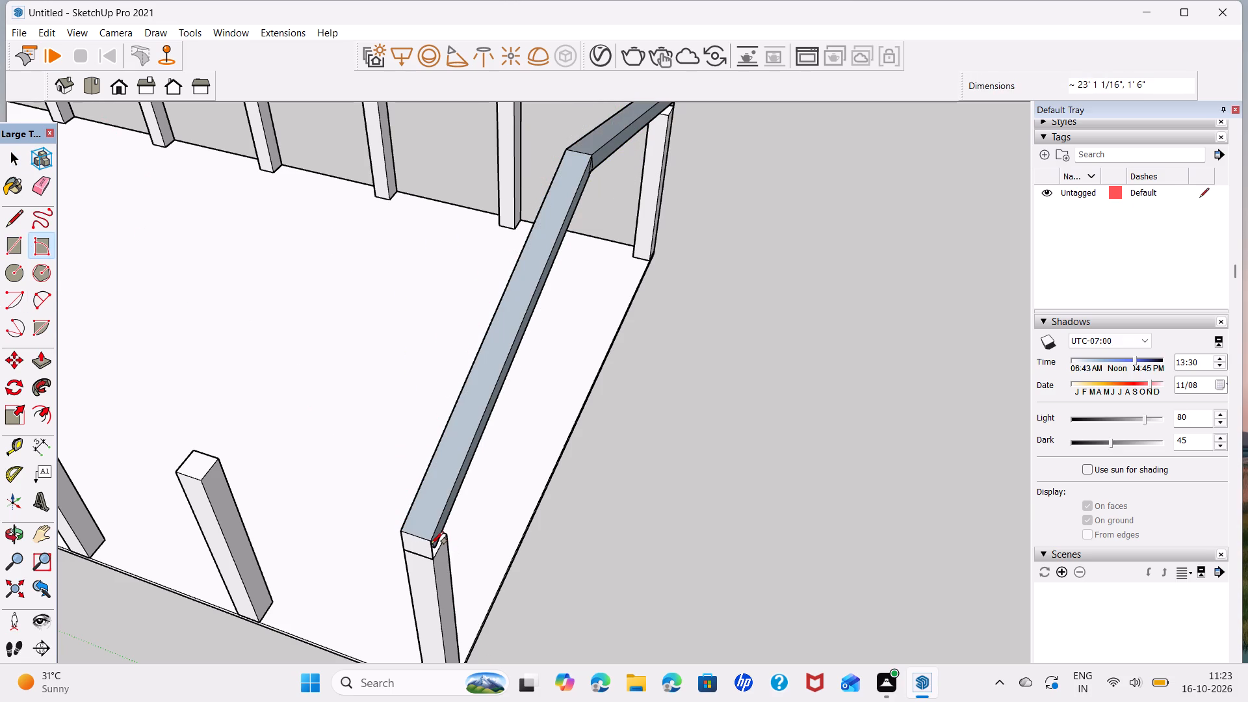
Reverse the top faces of both sloped gable rafters so their front sides face outward.
{"action": "key", "text": "space"}
{"action": "right_click", "coordinate": [464, 446]}
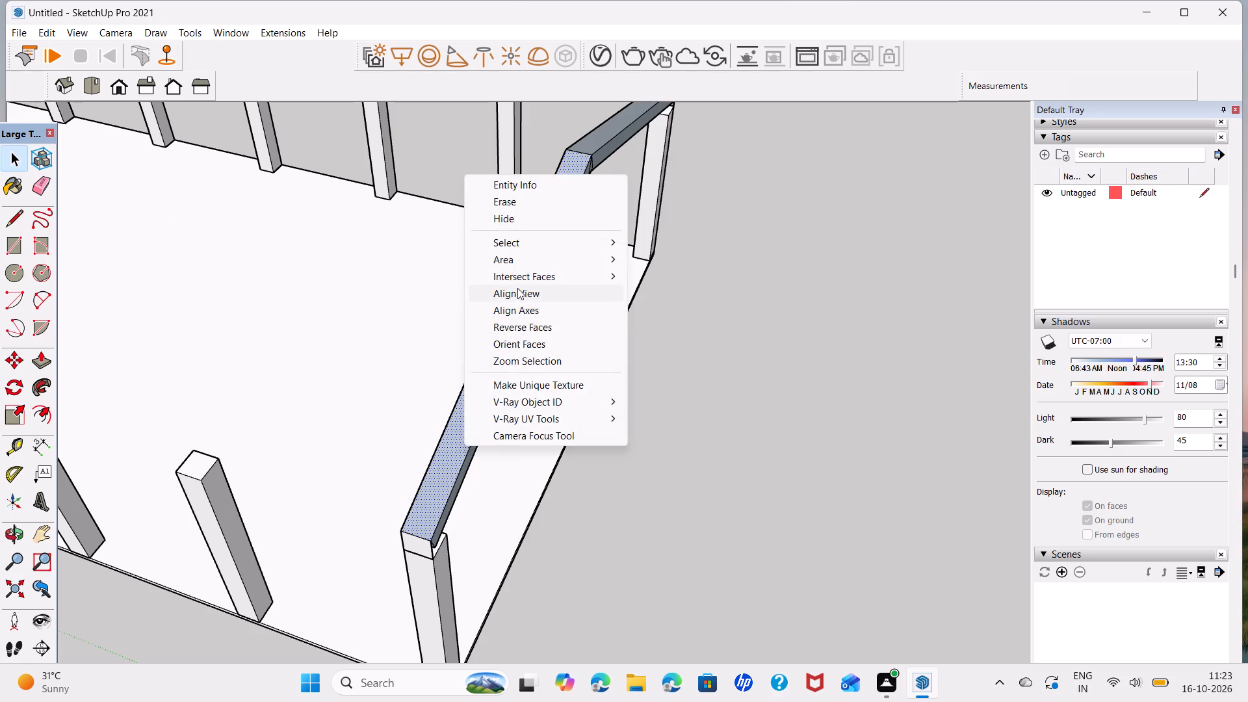
{"action": "left_click", "coordinate": [530, 327]}
{"action": "right_click", "coordinate": [519, 341]}
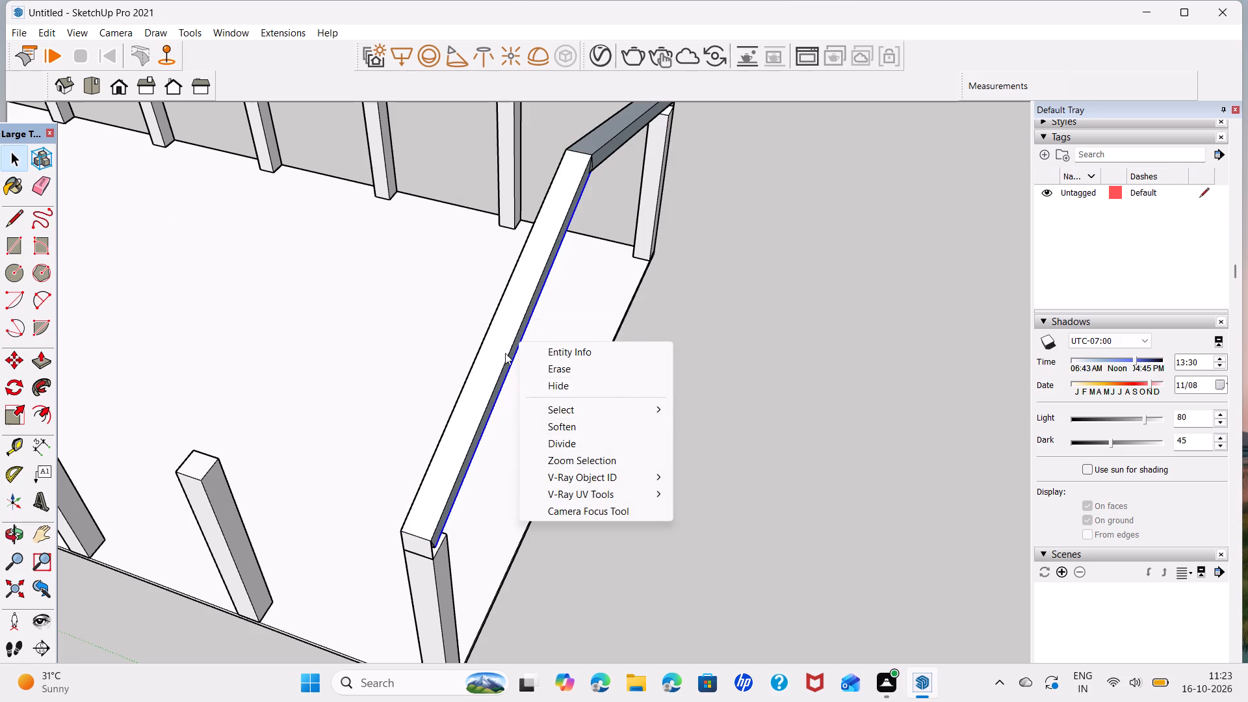
{"action": "middle_click_drag", "start_coordinate": [625, 326], "coordinate": [411, 244]}
{"action": "left_click", "coordinate": [786, 289]}
{"action": "middle_click_drag", "start_coordinate": [794, 291], "coordinate": [790, 281]}
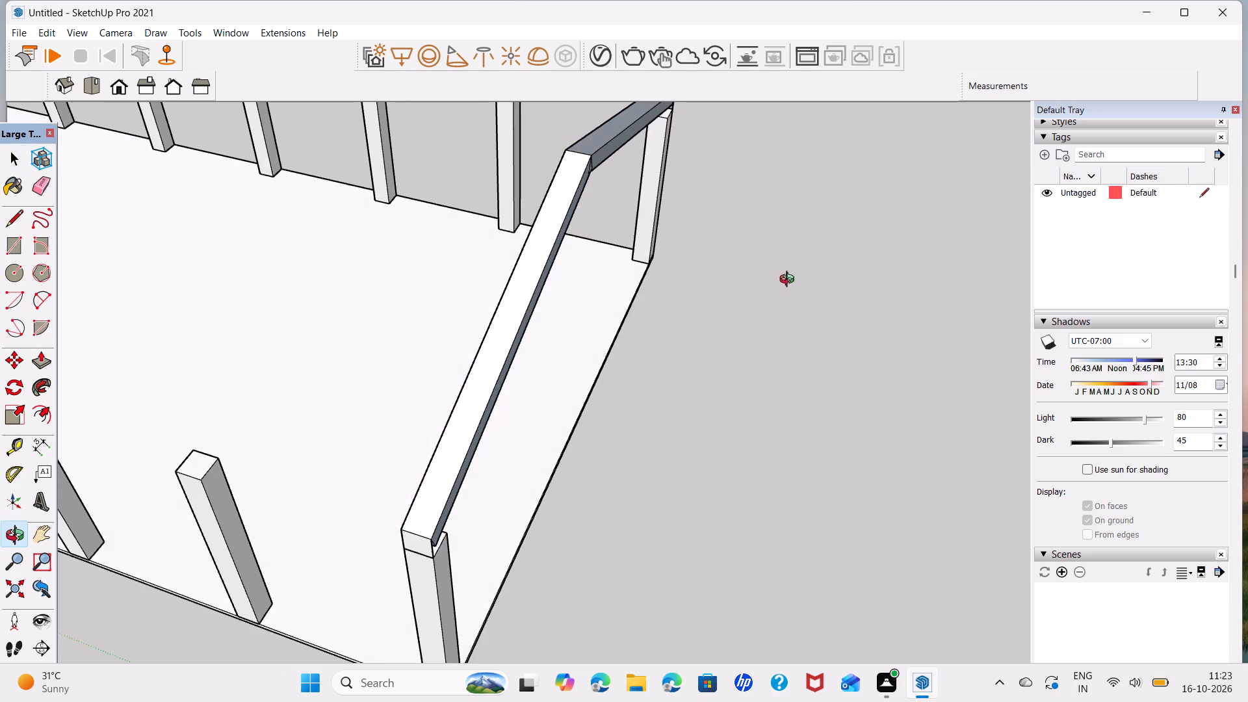
{"action": "middle_click_drag", "start_coordinate": [790, 281], "coordinate": [375, 207]}
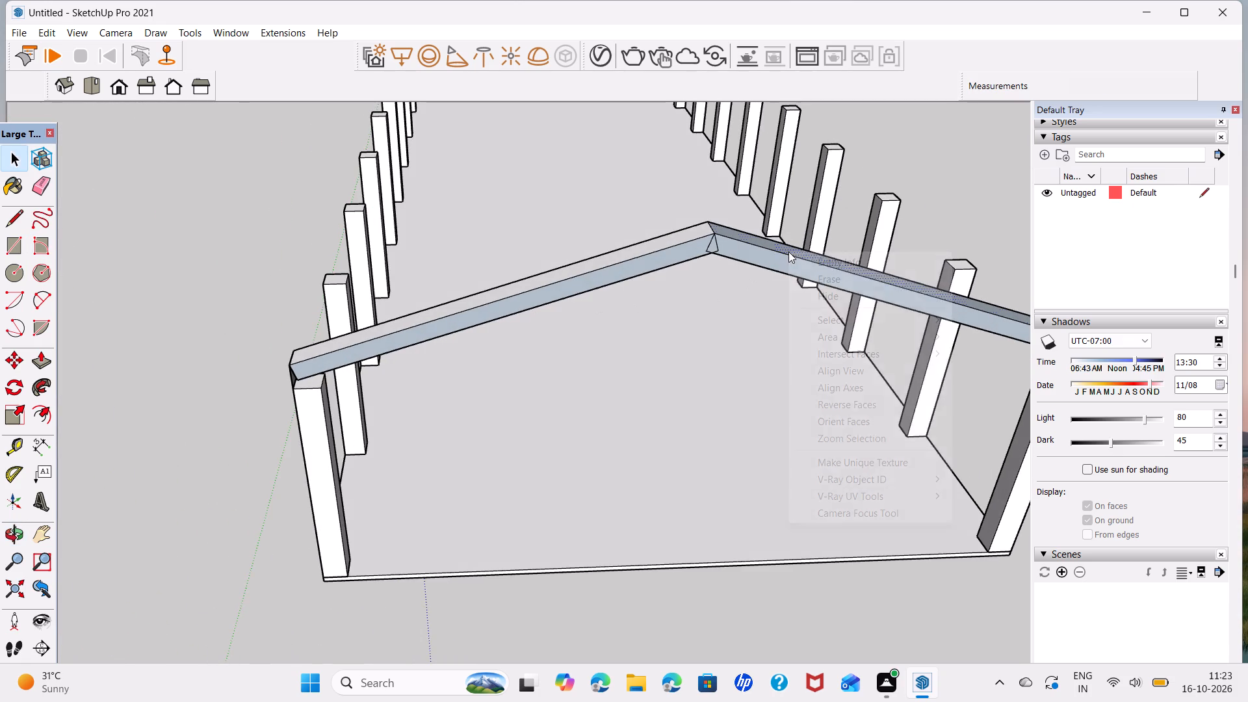
{"action": "right_click", "coordinate": [788, 252]}
{"action": "left_click", "coordinate": [854, 402]}
Reverse the outer end faces of both gable rafters and the small triangular face at the ridge.
{"action": "right_click", "coordinate": [764, 259]}
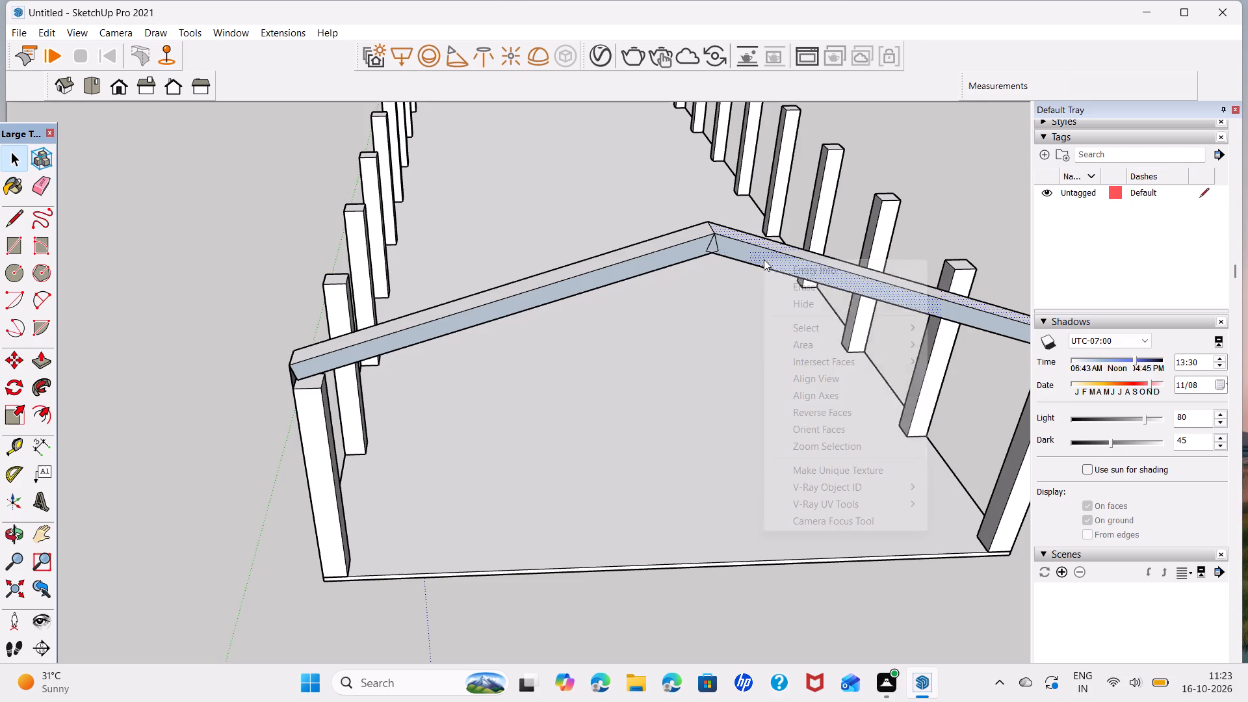
{"action": "left_click", "coordinate": [818, 409]}
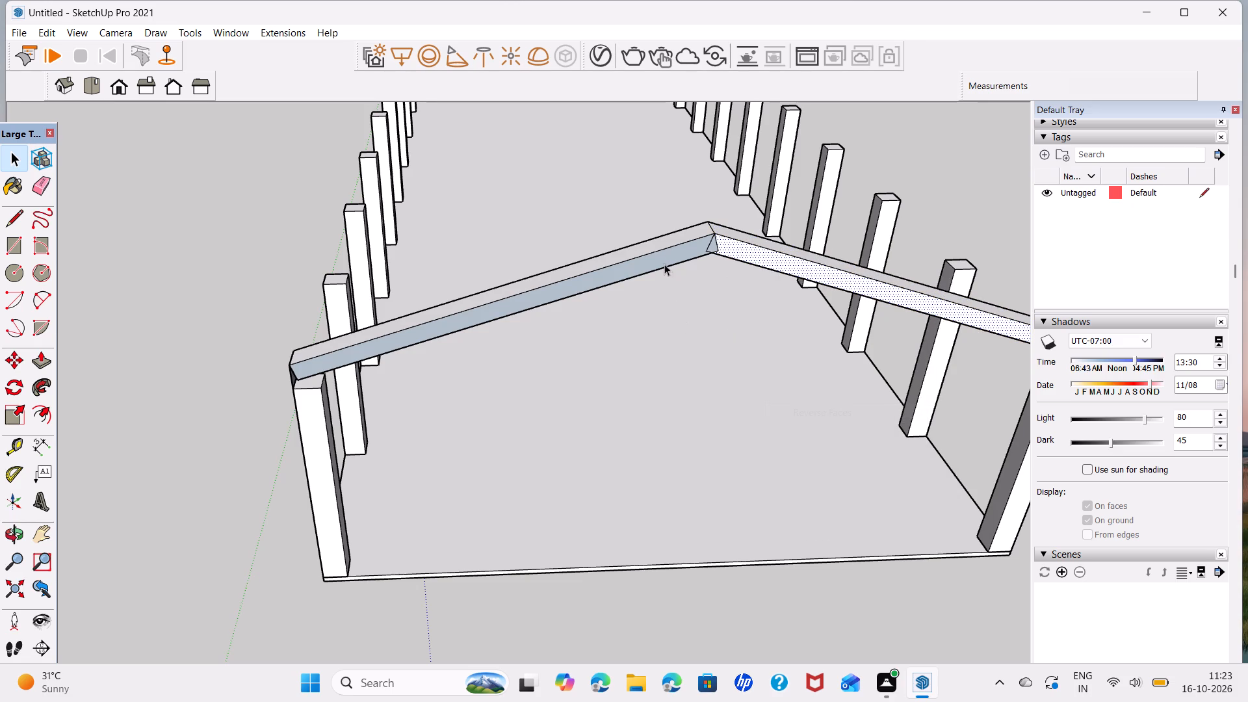
{"action": "right_click", "coordinate": [669, 257]}
{"action": "left_click", "coordinate": [751, 412]}
{"action": "scroll", "coordinate": [811, 292], "scroll_direction": "down", "scroll_amount": 5}
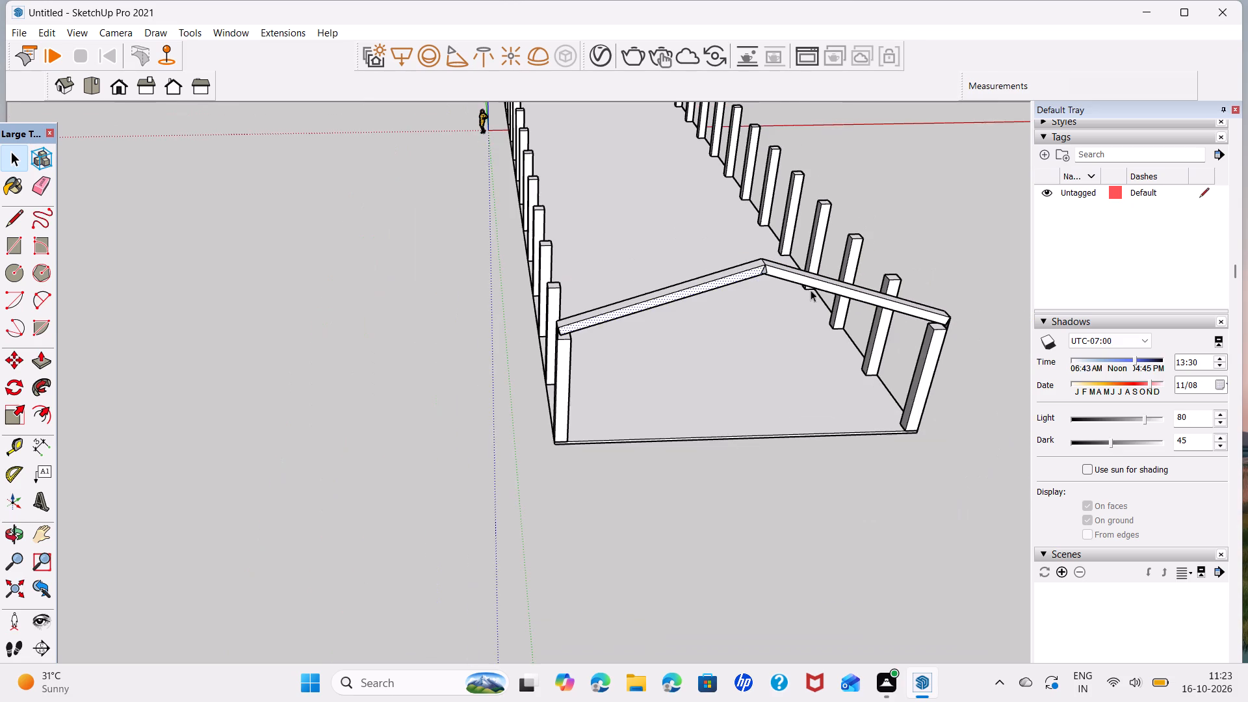
{"action": "scroll", "coordinate": [757, 271], "scroll_direction": "up", "scroll_amount": 16}
{"action": "left_click", "coordinate": [783, 276]}
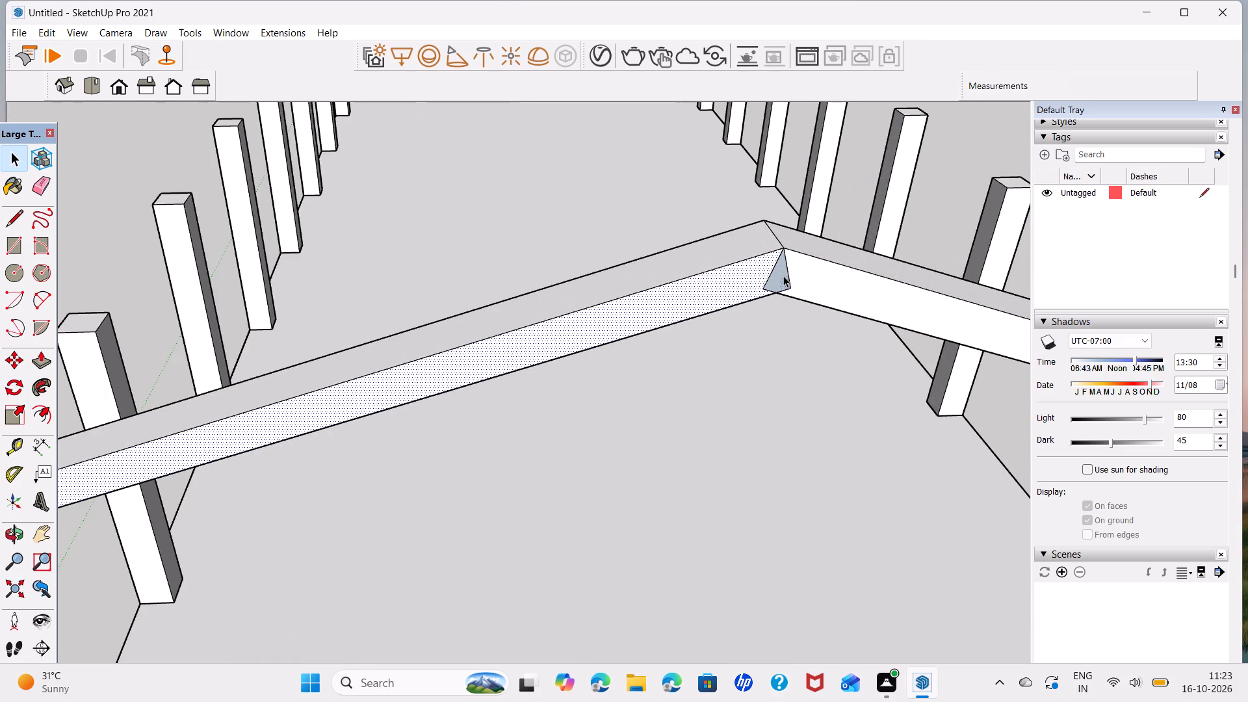
{"action": "right_click", "coordinate": [784, 276]}
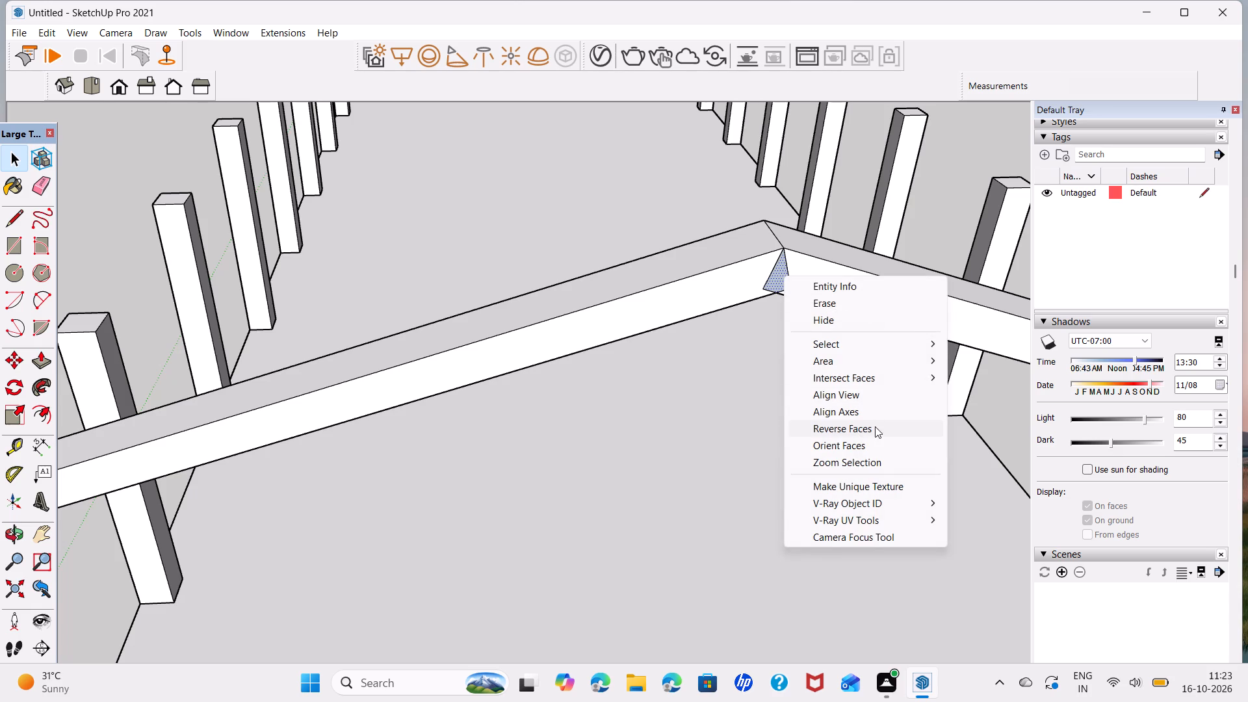
{"action": "left_click", "coordinate": [876, 426]}
Reverse the inner side faces of both gable rafters, facing the shed interior.
{"action": "scroll", "coordinate": [800, 196], "scroll_direction": "down", "scroll_amount": 12}
{"action": "middle_click_drag", "start_coordinate": [900, 203], "coordinate": [205, 193]}
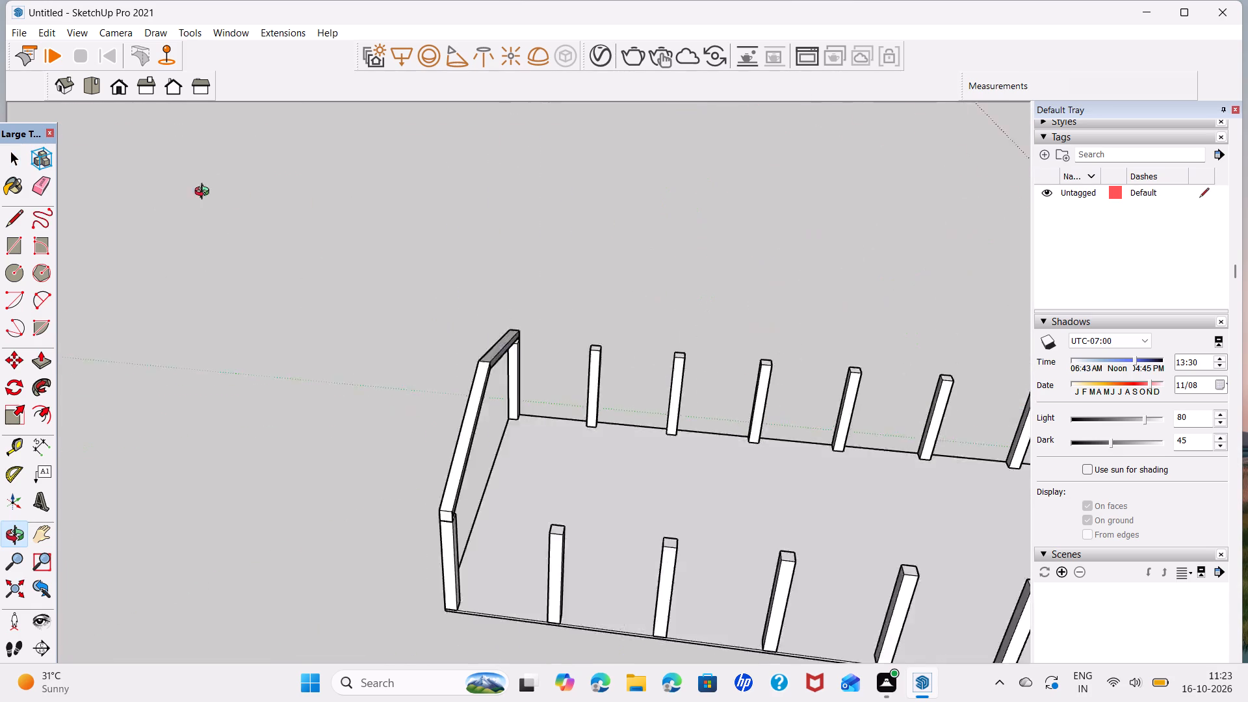
{"action": "middle_click_drag", "start_coordinate": [205, 193], "coordinate": [131, 176]}
{"action": "scroll", "coordinate": [370, 336], "scroll_direction": "up", "scroll_amount": 6}
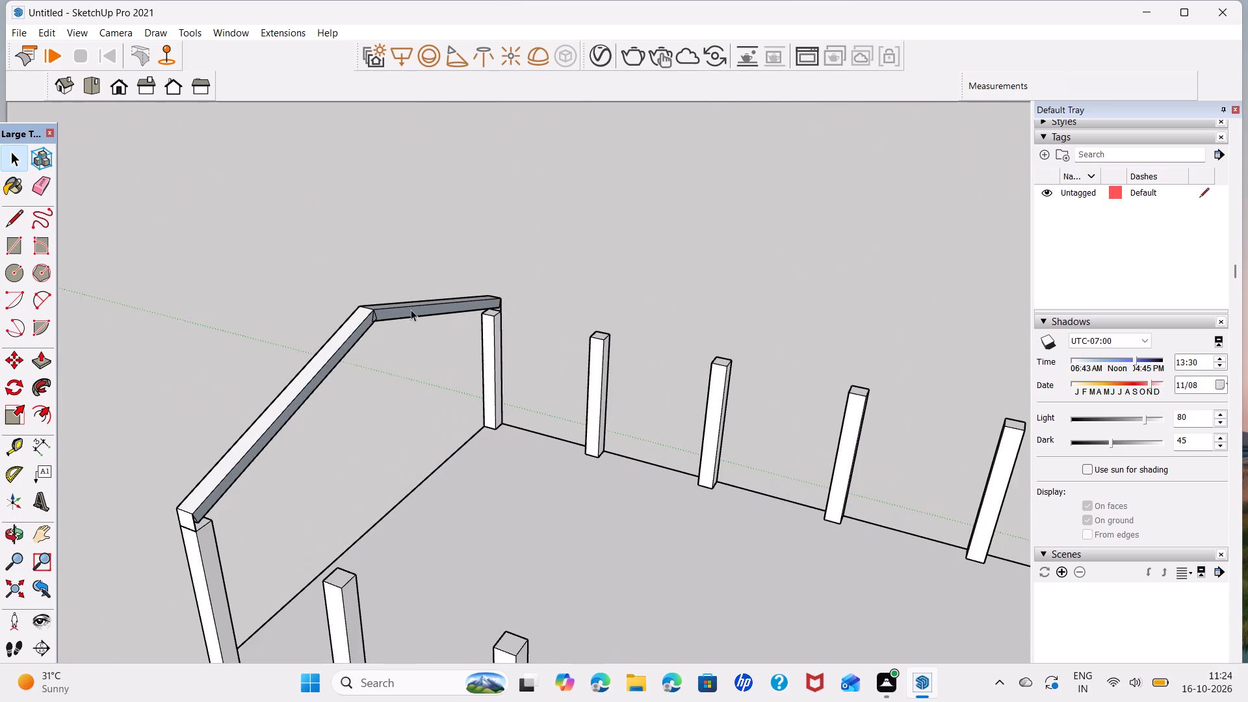
{"action": "right_click", "coordinate": [411, 309]}
{"action": "left_click", "coordinate": [493, 461]}
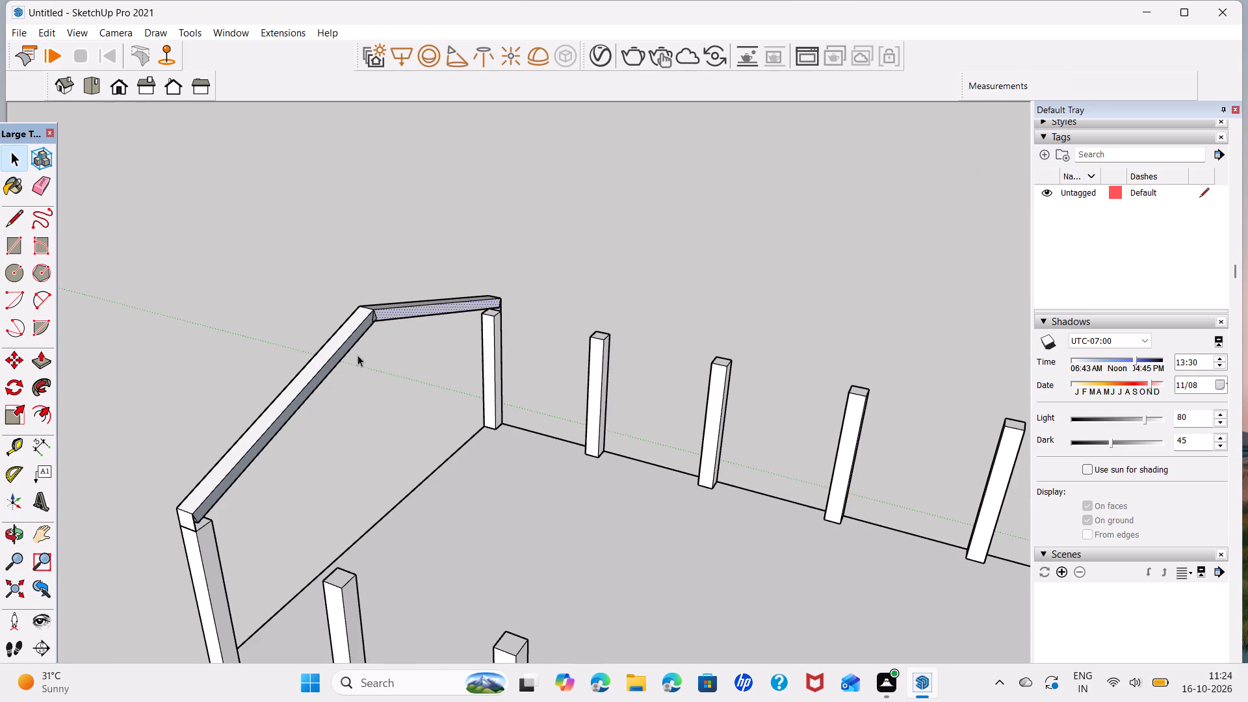
{"action": "right_click", "coordinate": [357, 336]}
{"action": "scroll", "coordinate": [349, 346], "scroll_direction": "up", "scroll_amount": 8}
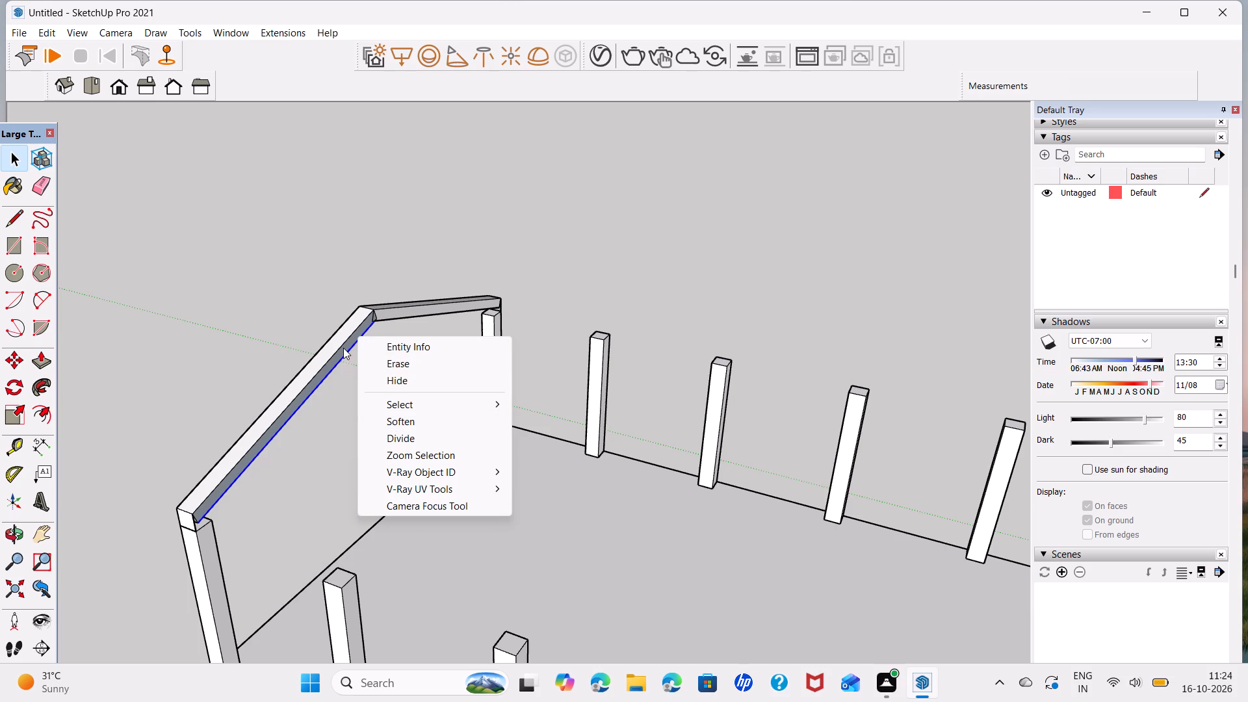
{"action": "left_click", "coordinate": [342, 348]}
{"action": "left_click", "coordinate": [343, 348]}
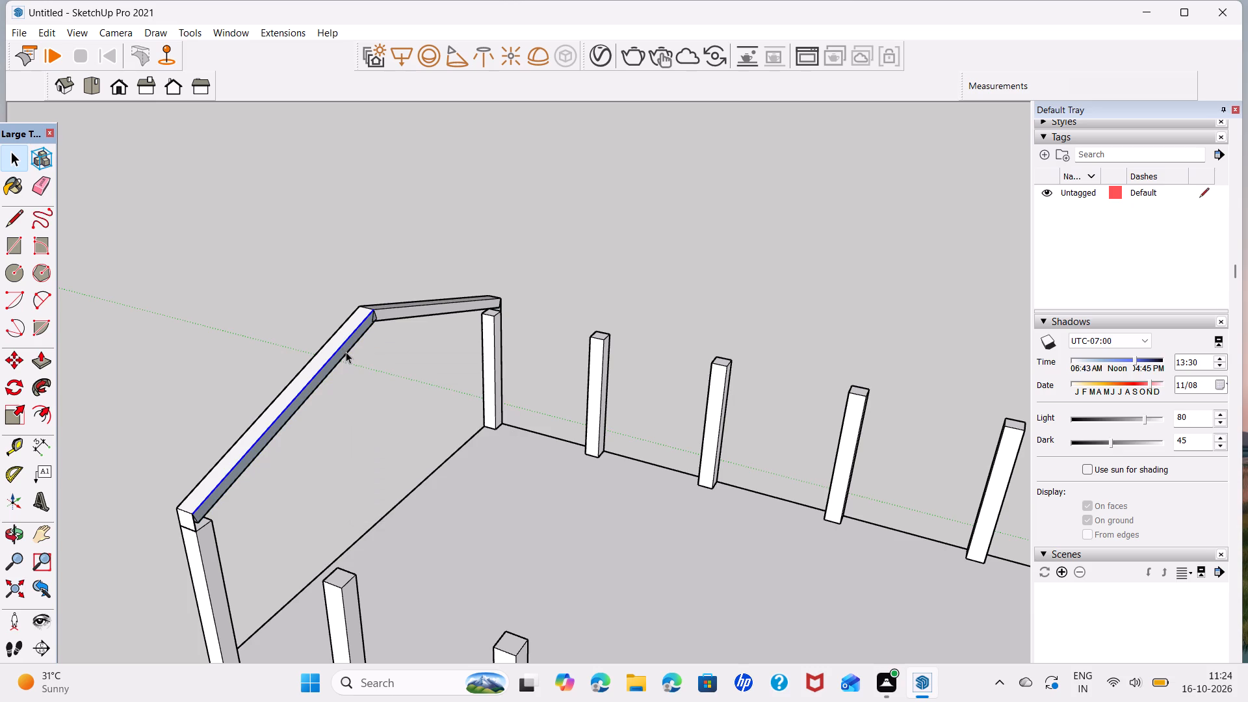
{"action": "scroll", "coordinate": [346, 352], "scroll_direction": "up", "scroll_amount": 8}
{"action": "left_click", "coordinate": [343, 346]}
{"action": "right_click", "coordinate": [343, 346]}
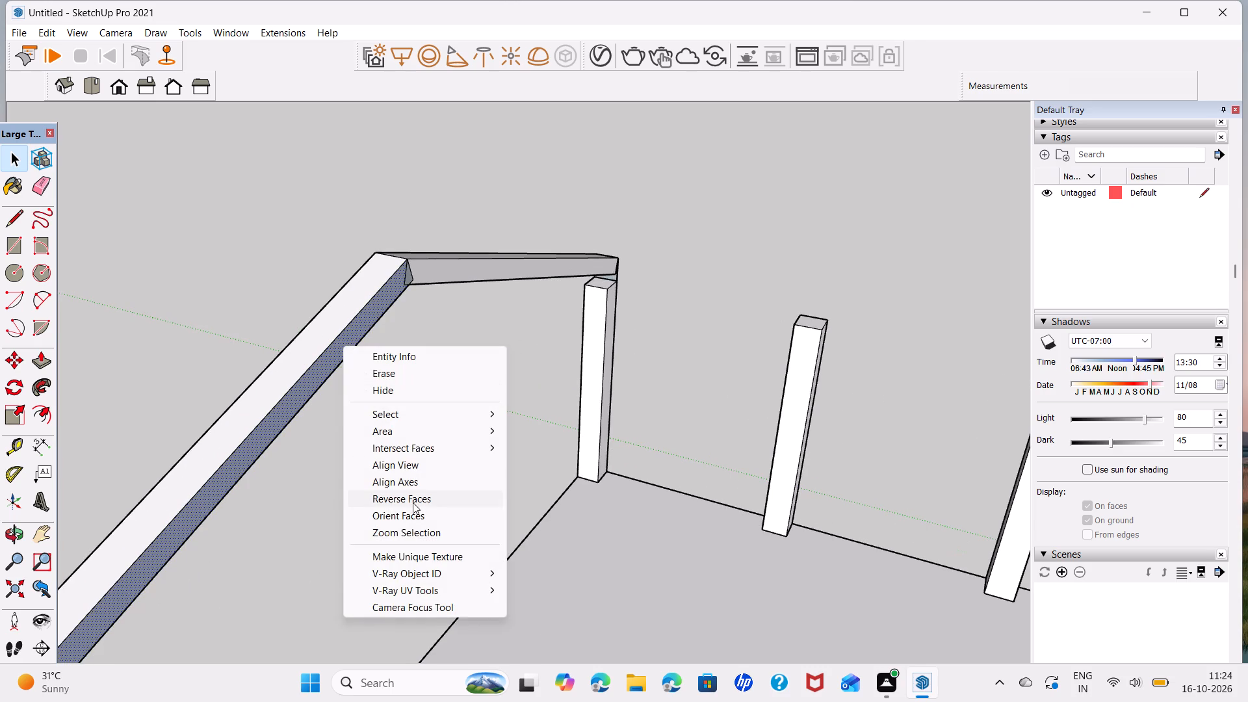
{"action": "left_click", "coordinate": [417, 495]}
{"action": "left_click", "coordinate": [649, 155]}
Reverse the underside faces of both gable rafters.
{"action": "scroll", "coordinate": [180, 318], "scroll_direction": "down", "scroll_amount": 5}
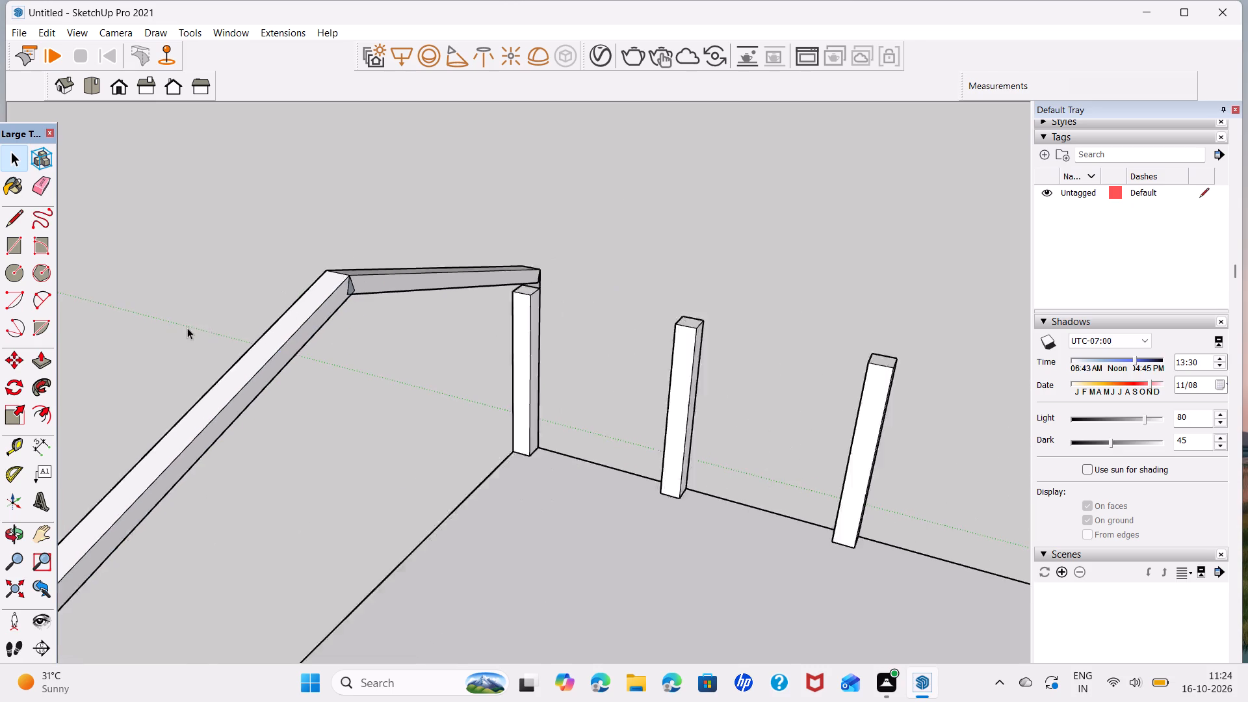
{"action": "scroll", "coordinate": [187, 328], "scroll_direction": "down", "scroll_amount": 3}
{"action": "middle_click_drag", "start_coordinate": [218, 387], "coordinate": [805, 119]}
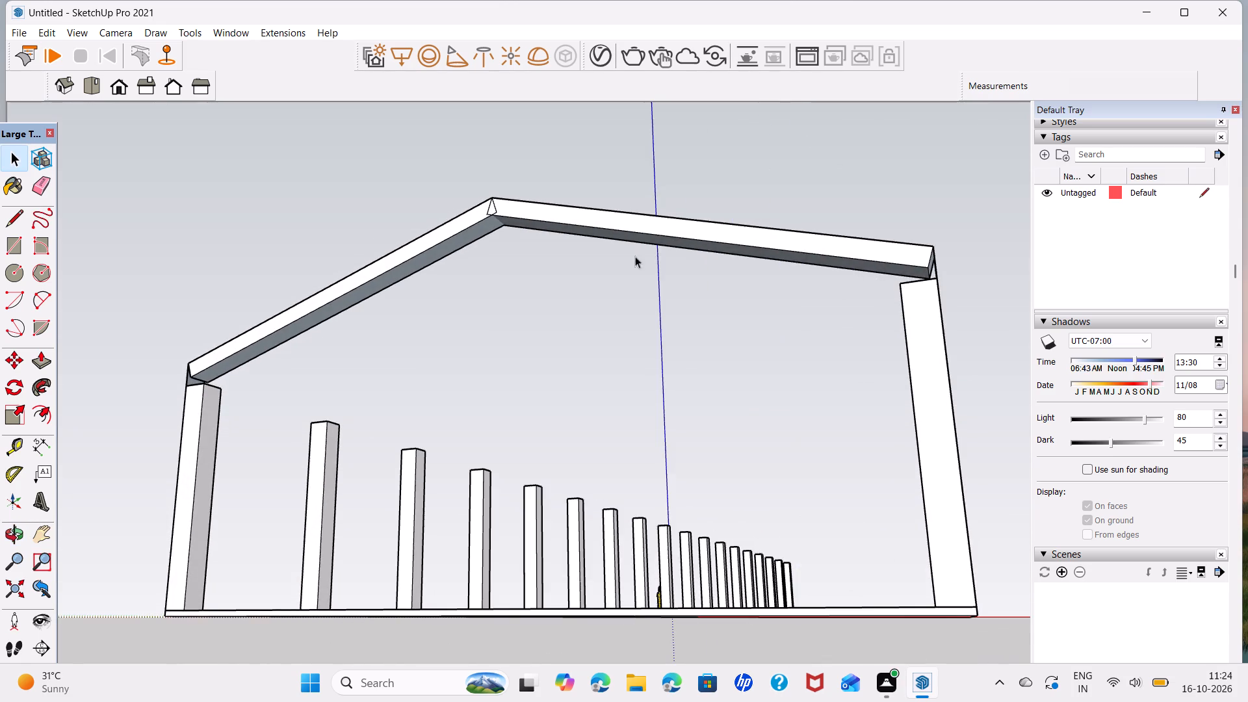
{"action": "middle_click_drag", "start_coordinate": [656, 274], "coordinate": [777, 219]}
{"action": "scroll", "coordinate": [784, 179], "scroll_direction": "up", "scroll_amount": 9}
{"action": "right_click", "coordinate": [788, 196]}
{"action": "left_click", "coordinate": [860, 349]}
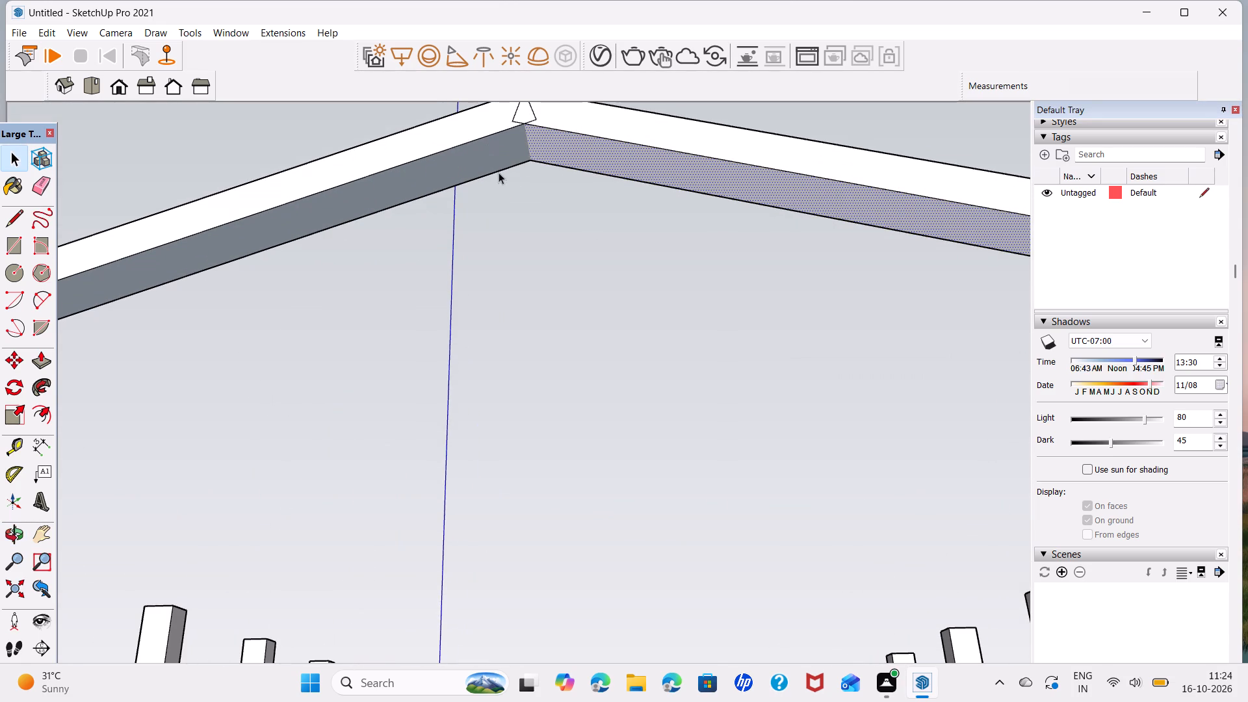
{"action": "left_click", "coordinate": [495, 160]}
{"action": "right_click", "coordinate": [495, 160]}
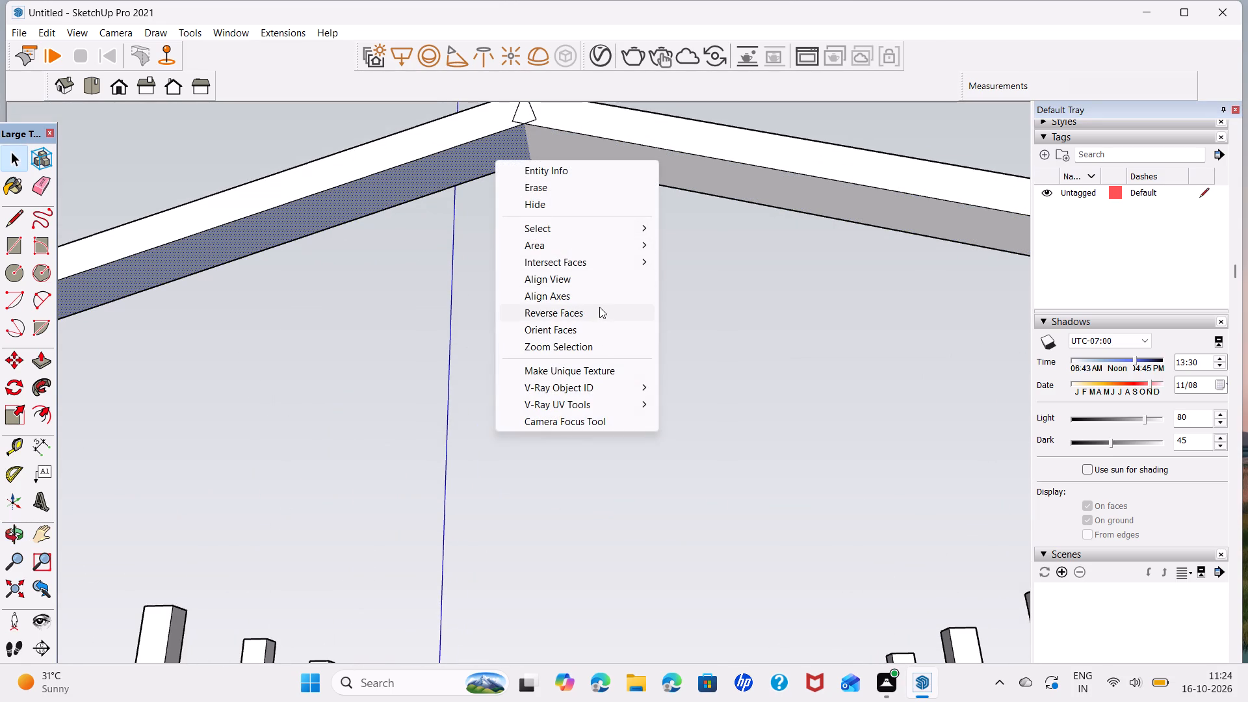
{"action": "left_click", "coordinate": [599, 307]}
{"action": "scroll", "coordinate": [559, 261], "scroll_direction": "down", "scroll_amount": 7}
{"action": "left_click", "coordinate": [699, 157]}
Examine the corrected gable rafters and the two column rows from the front end of the shed.
{"action": "middle_click_drag", "start_coordinate": [512, 237], "coordinate": [597, 316]}
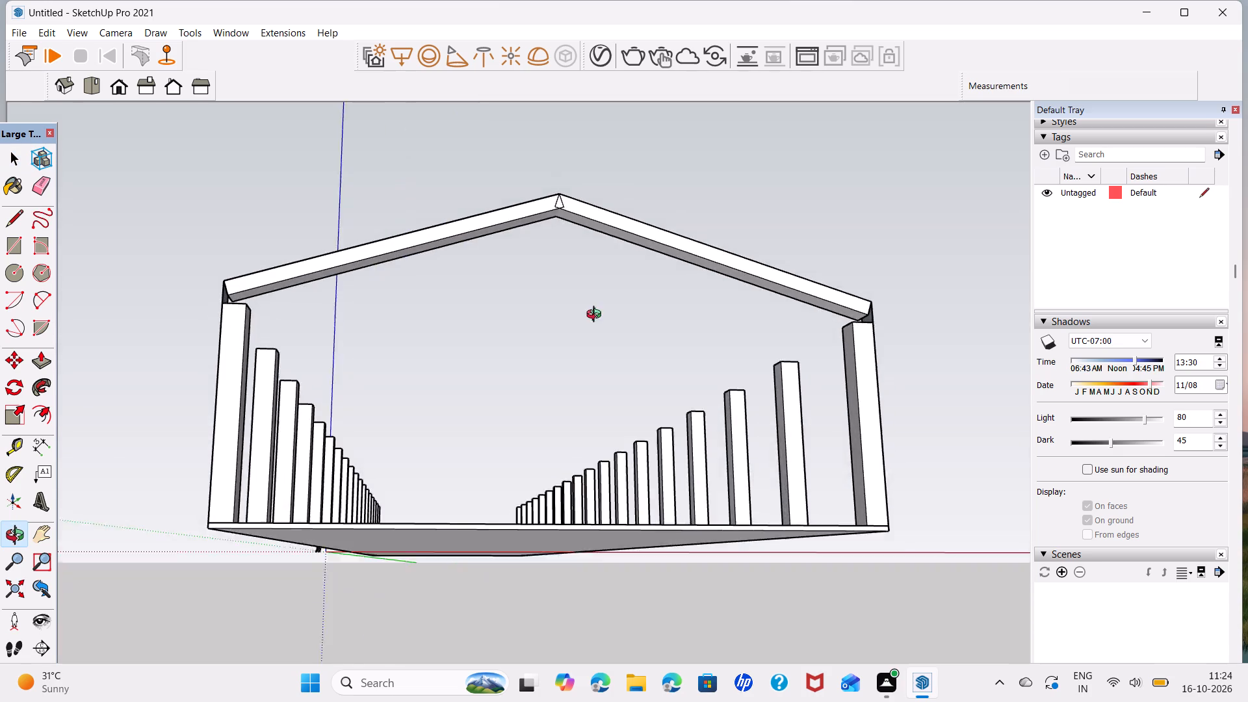
{"action": "middle_click_drag", "start_coordinate": [597, 316], "coordinate": [588, 443]}
{"action": "scroll", "coordinate": [554, 320], "scroll_direction": "up", "scroll_amount": 2}
{"action": "scroll", "coordinate": [556, 325], "scroll_direction": "down", "scroll_amount": 4}
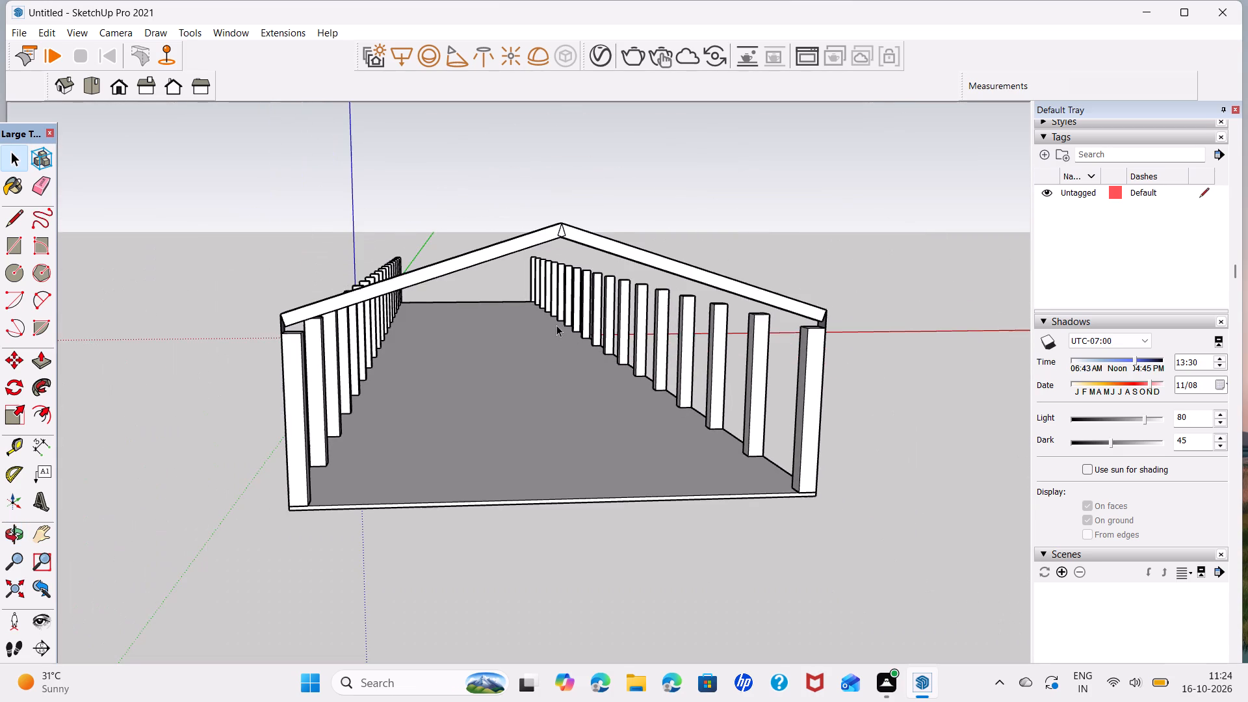
{"action": "middle_click_drag", "start_coordinate": [557, 328], "coordinate": [545, 302]}
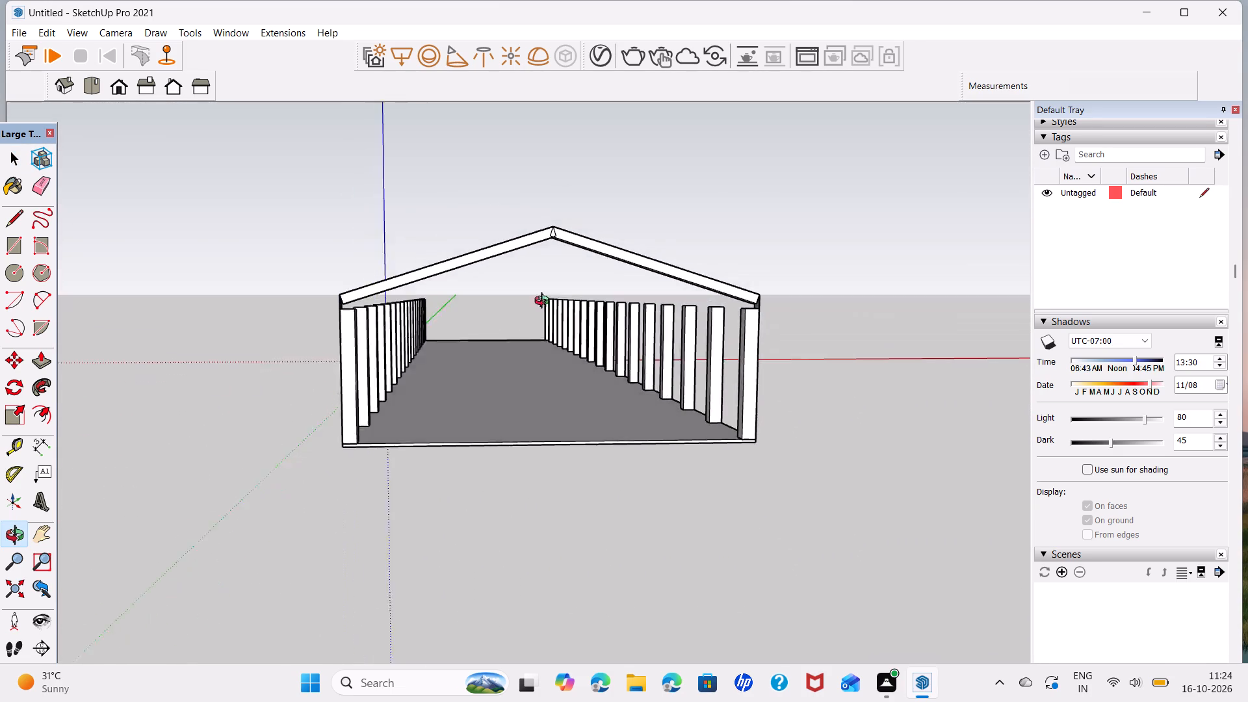
{"action": "middle_click_drag", "start_coordinate": [545, 302], "coordinate": [545, 279]}
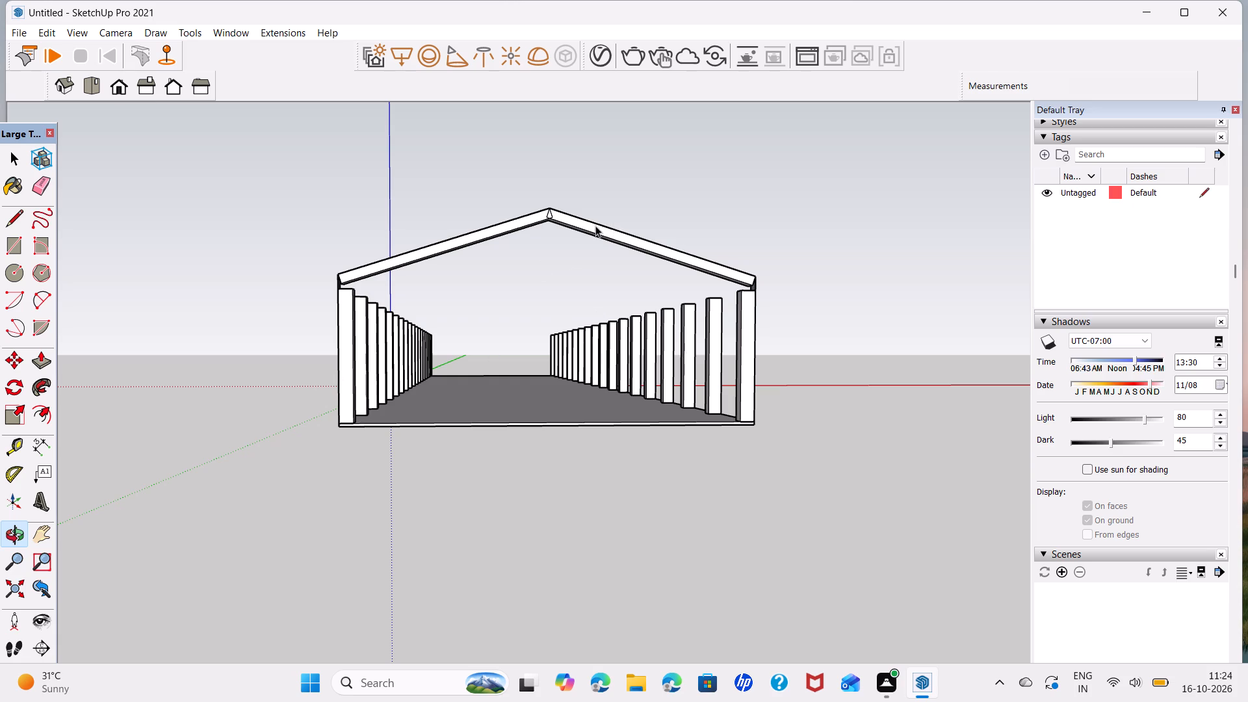
{"action": "scroll", "coordinate": [556, 220], "scroll_direction": "up", "scroll_amount": 7}
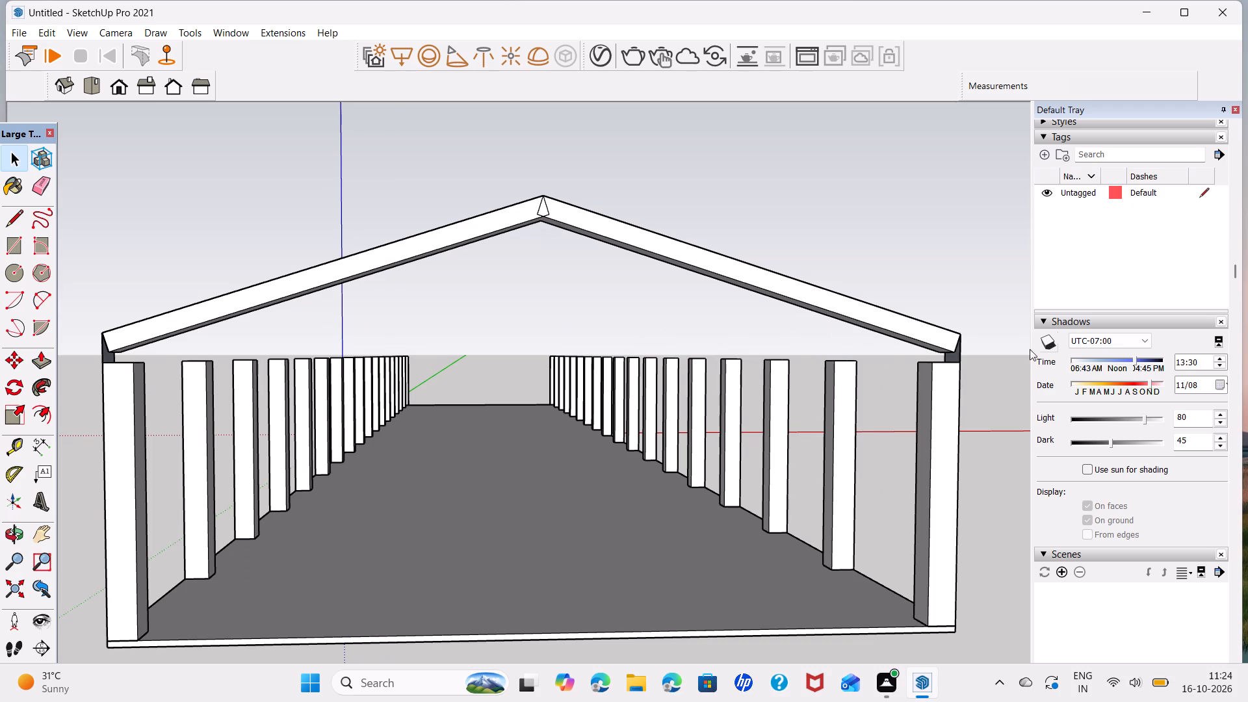
{"action": "scroll", "coordinate": [943, 359], "scroll_direction": "up", "scroll_amount": 3}
{"action": "scroll", "coordinate": [949, 357], "scroll_direction": "down", "scroll_amount": 7}
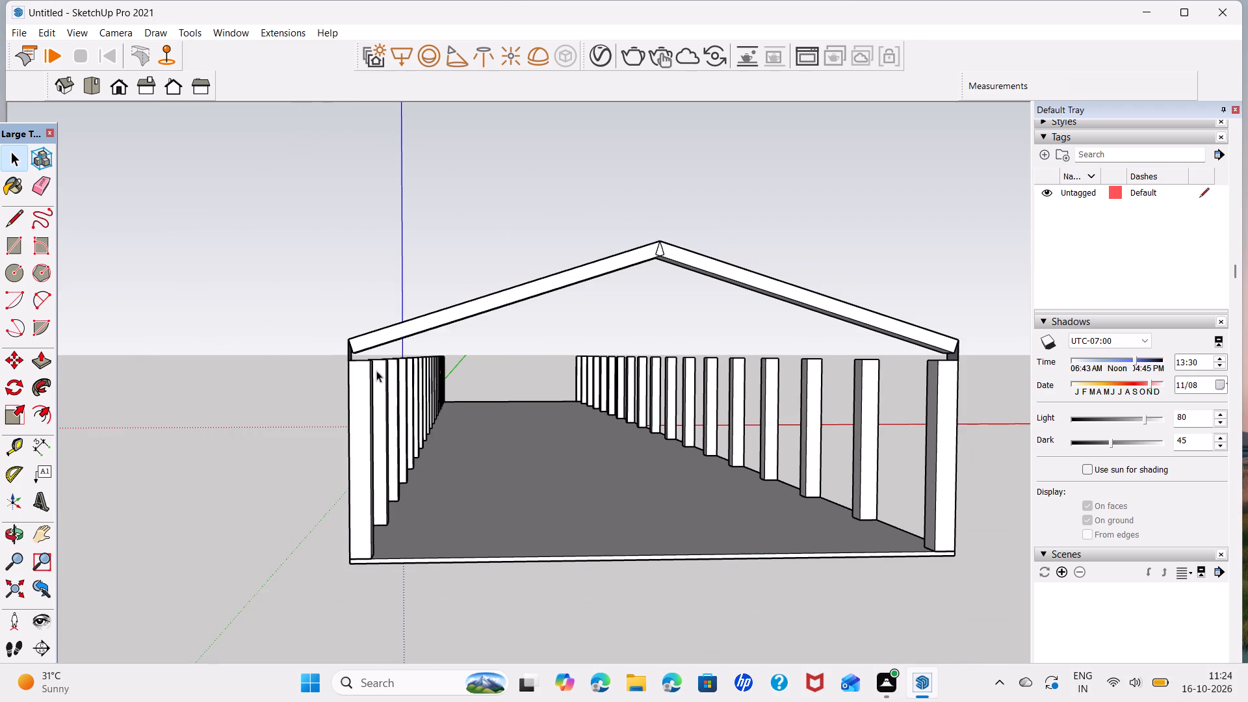
Make a group of both gable rafters at the front end of the shed.
{"action": "scroll", "coordinate": [350, 348], "scroll_direction": "up", "scroll_amount": 5}
{"action": "scroll", "coordinate": [658, 425], "scroll_direction": "down", "scroll_amount": 3}
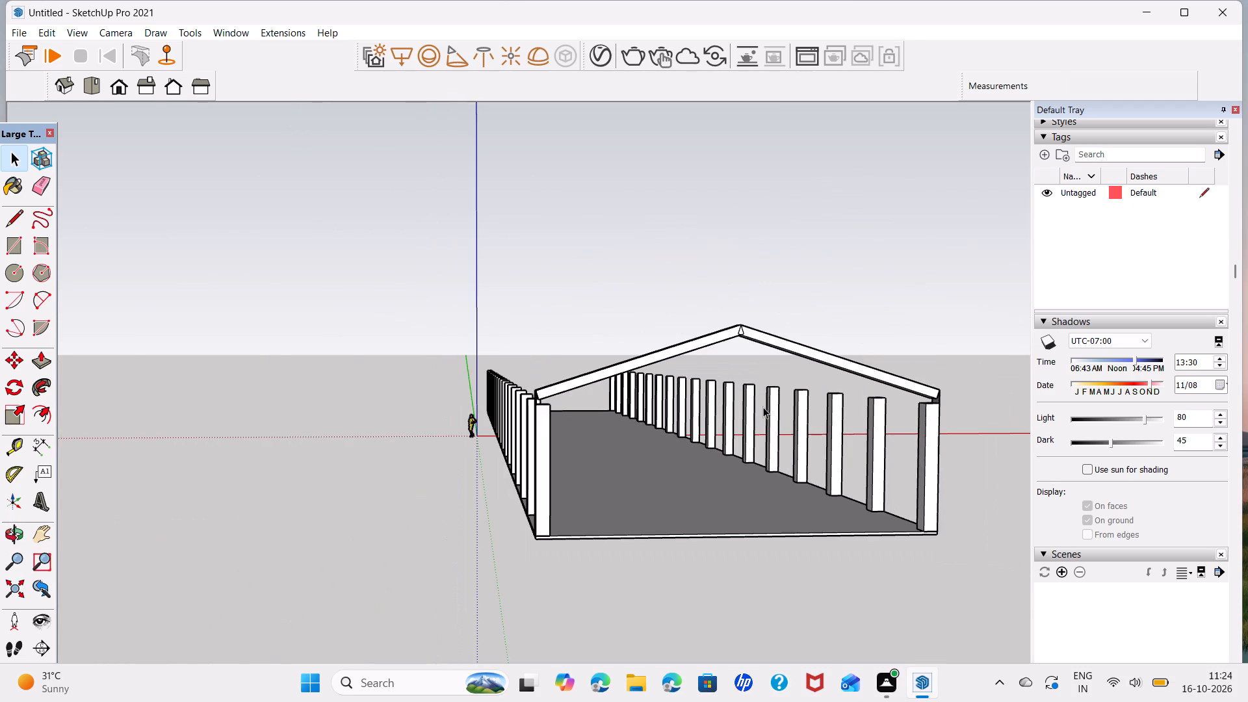
{"action": "middle_click_drag", "start_coordinate": [763, 407], "coordinate": [375, 454]}
{"action": "triple_click", "coordinate": [672, 472]}
{"action": "right_click", "coordinate": [672, 472]}
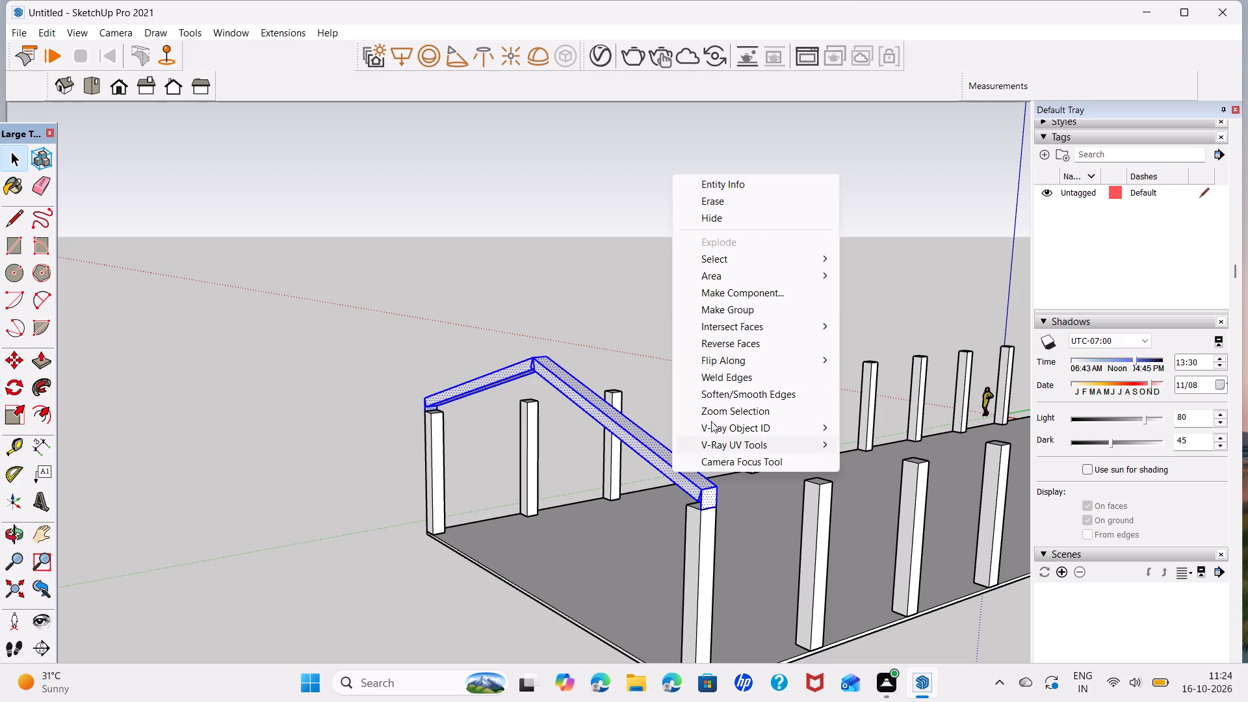
{"action": "left_click", "coordinate": [786, 310]}
{"action": "left_click", "coordinate": [253, 378]}
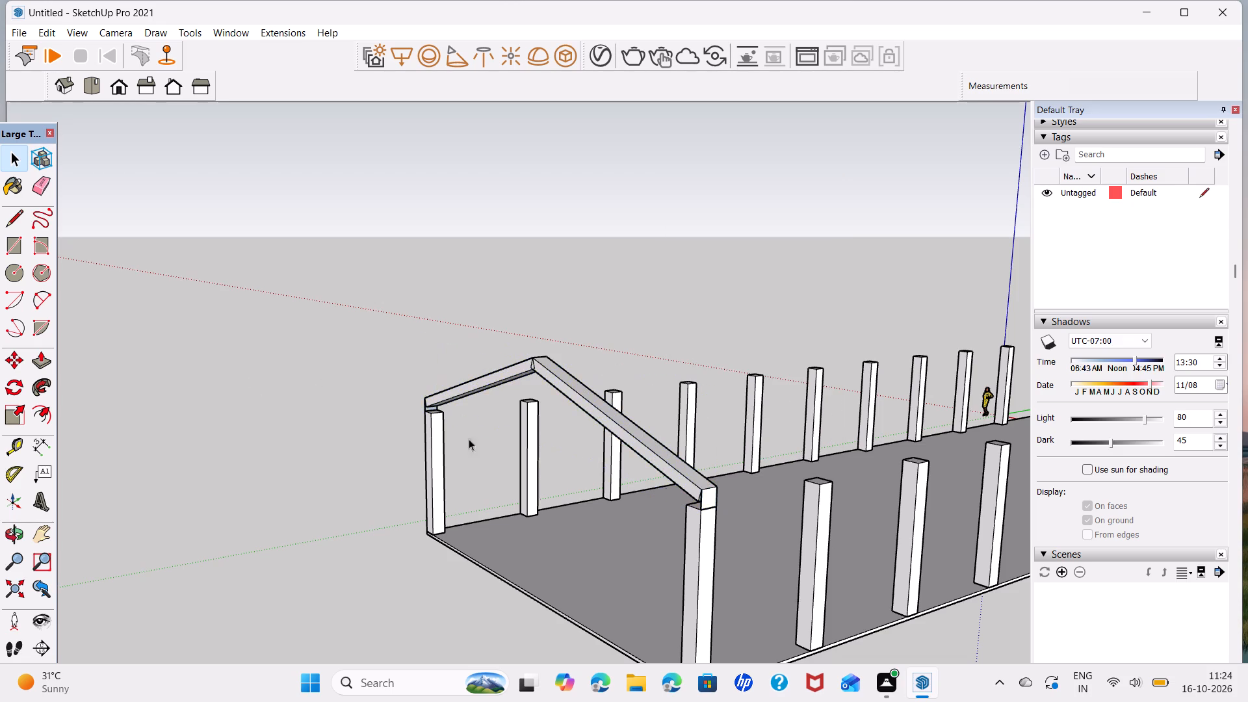
Examine the grouped gable rafters and the column rows from below and from the shed's front end.
{"action": "scroll", "coordinate": [501, 448], "scroll_direction": "down", "scroll_amount": 4}
{"action": "middle_click_drag", "start_coordinate": [581, 477], "coordinate": [960, 276]}
{"action": "scroll", "coordinate": [632, 351], "scroll_direction": "up", "scroll_amount": 7}
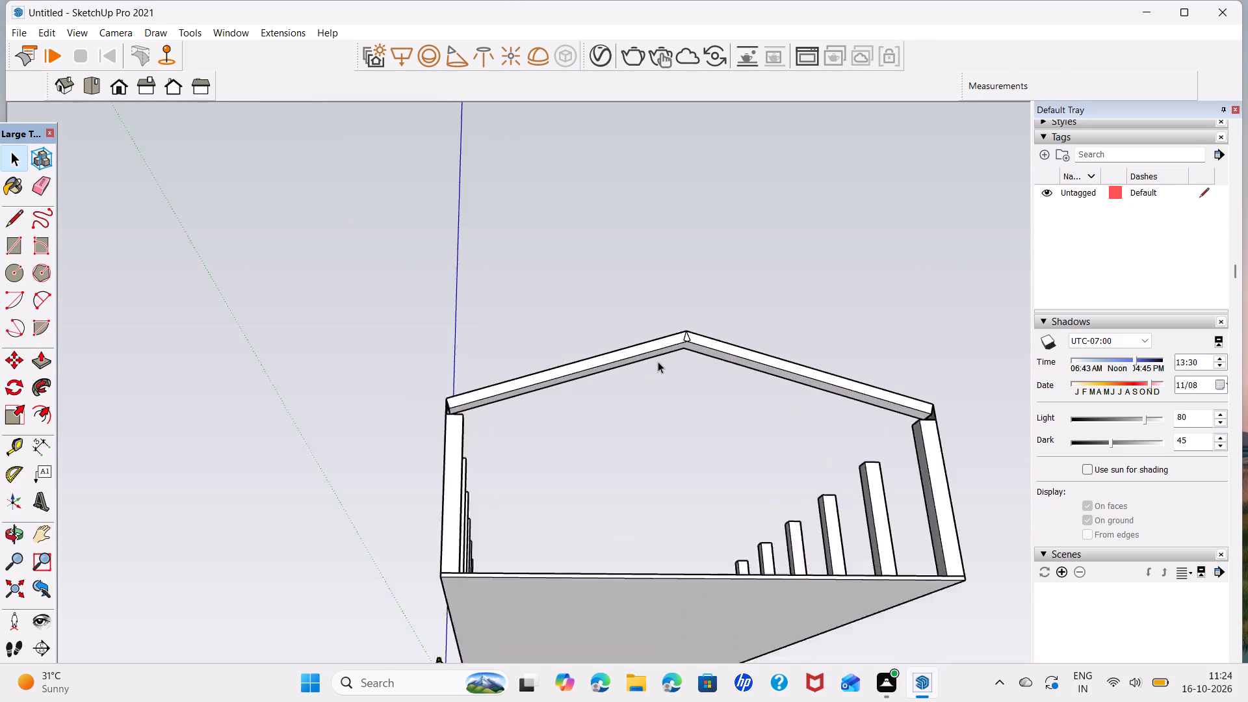
{"action": "scroll", "coordinate": [658, 361], "scroll_direction": "up", "scroll_amount": 4}
{"action": "middle_click_drag", "start_coordinate": [668, 419], "coordinate": [658, 551]}
{"action": "scroll", "coordinate": [731, 456], "scroll_direction": "down", "scroll_amount": 5}
{"action": "middle_click_drag", "start_coordinate": [754, 445], "coordinate": [705, 445]}
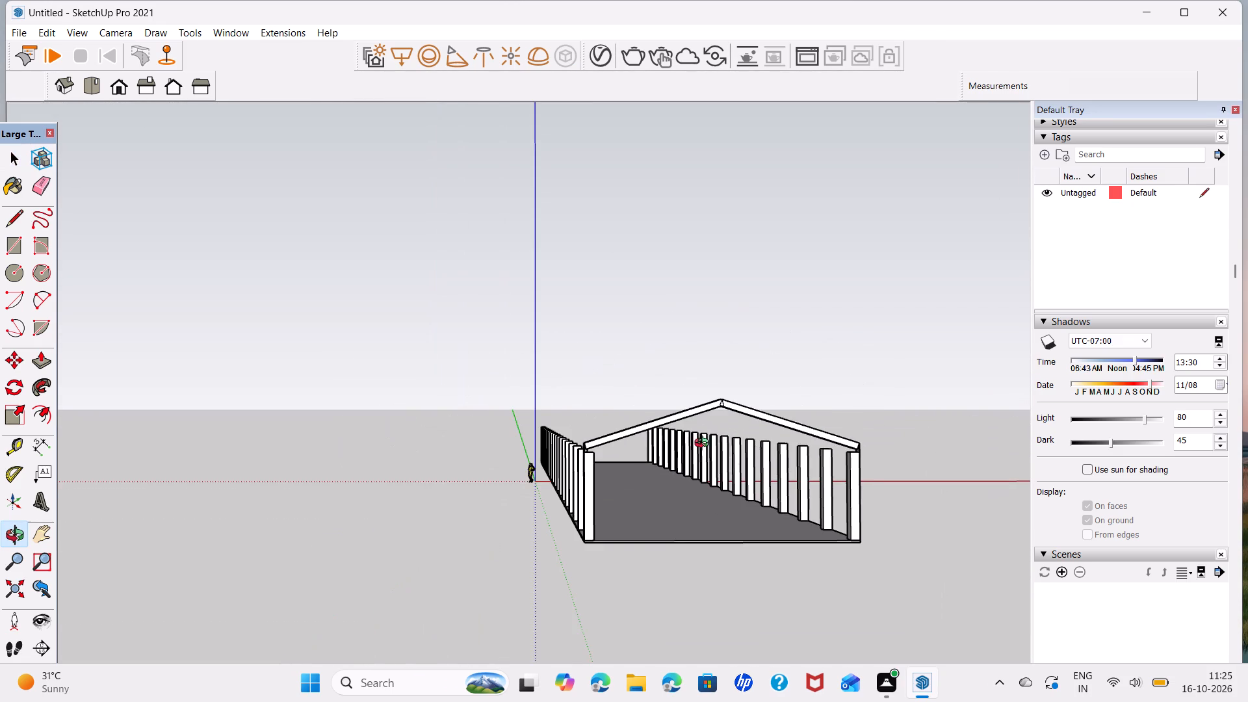
{"action": "middle_click_drag", "start_coordinate": [705, 445], "coordinate": [721, 426]}
Draw a closed horizontal tie-beam face about 44' long and 7" deep across the gable, between the rafter feet and the column tops.
{"action": "scroll", "coordinate": [682, 395], "scroll_direction": "up", "scroll_amount": 6}
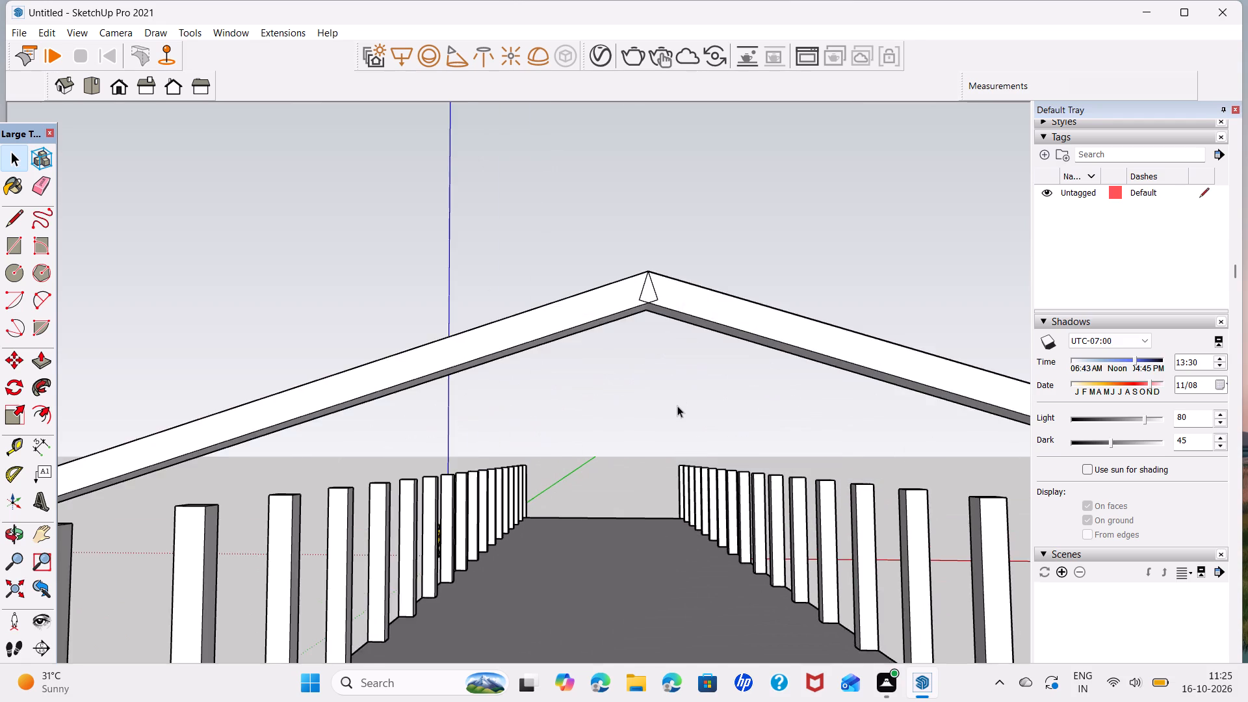
{"action": "scroll", "coordinate": [677, 406], "scroll_direction": "down", "scroll_amount": 2}
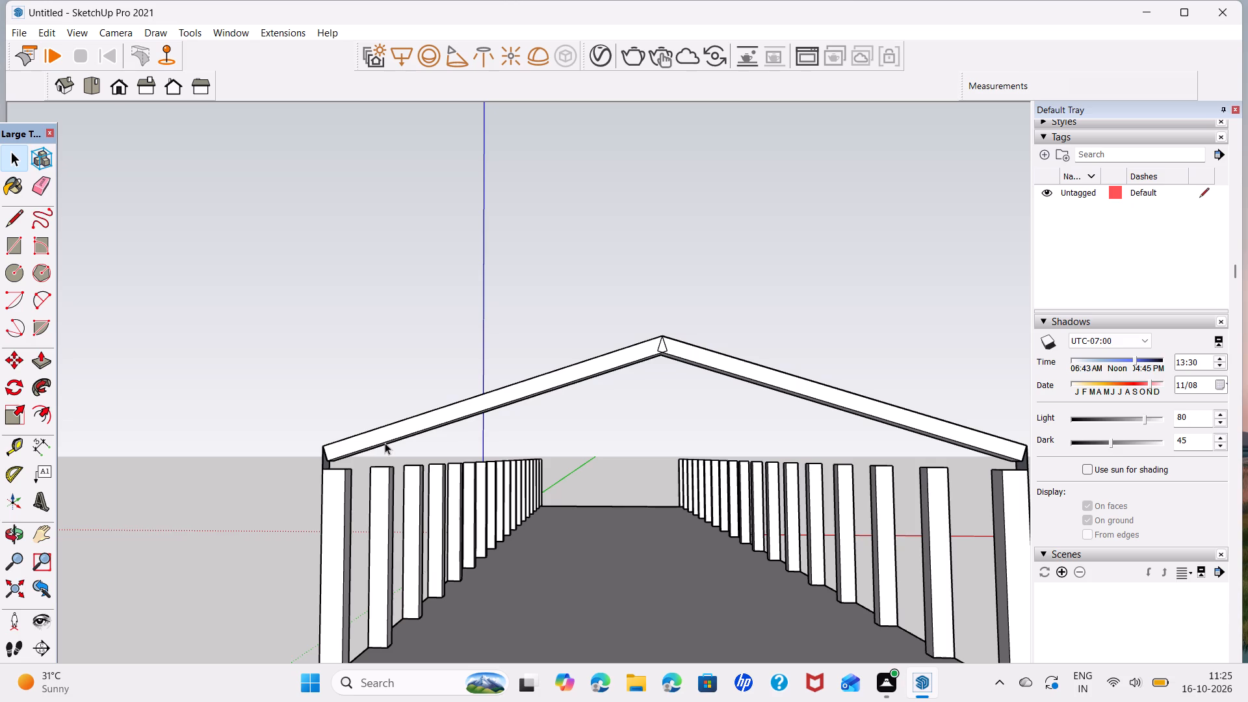
{"action": "key", "text": "l"}
{"action": "left_click", "coordinate": [328, 463]}
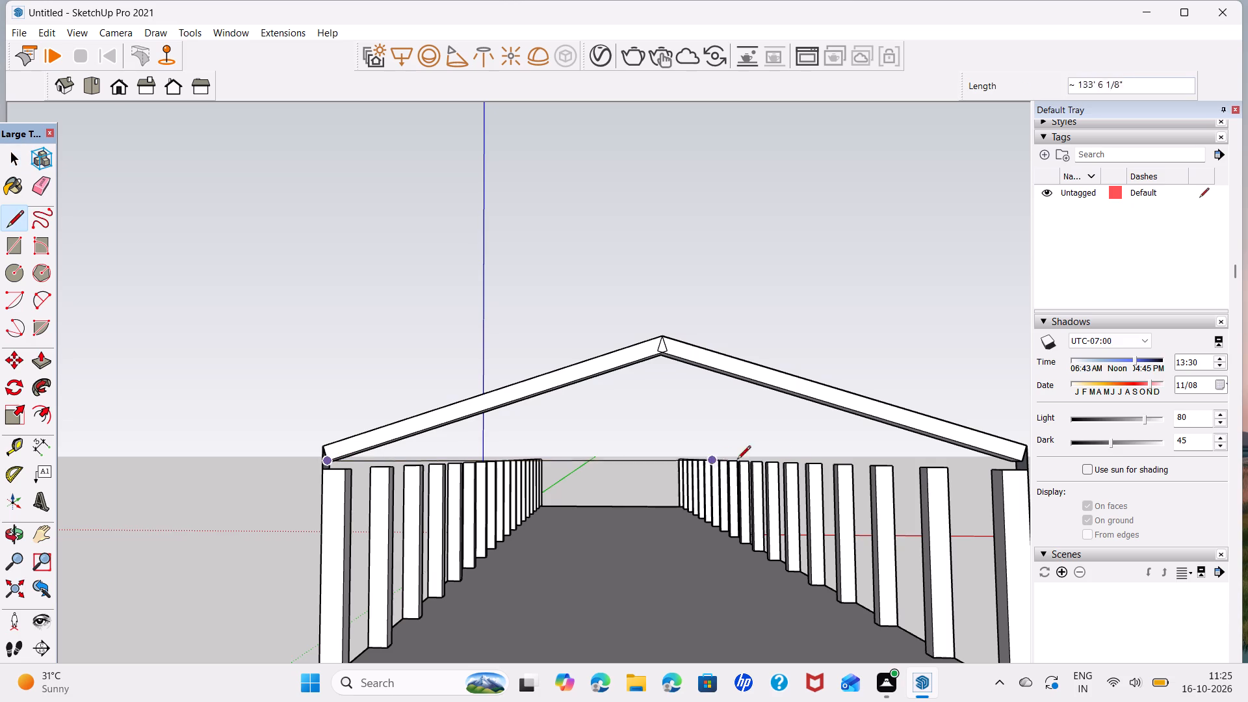
{"action": "left_click", "coordinate": [1022, 458]}
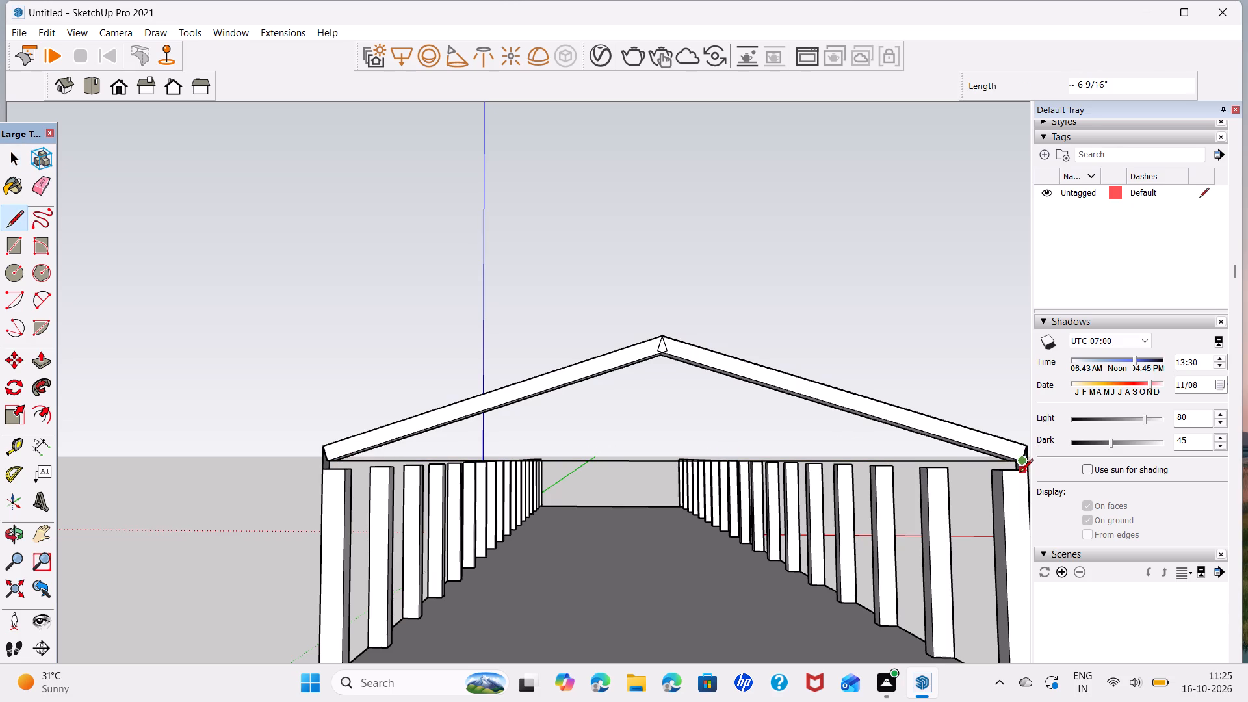
{"action": "left_click", "coordinate": [1020, 474]}
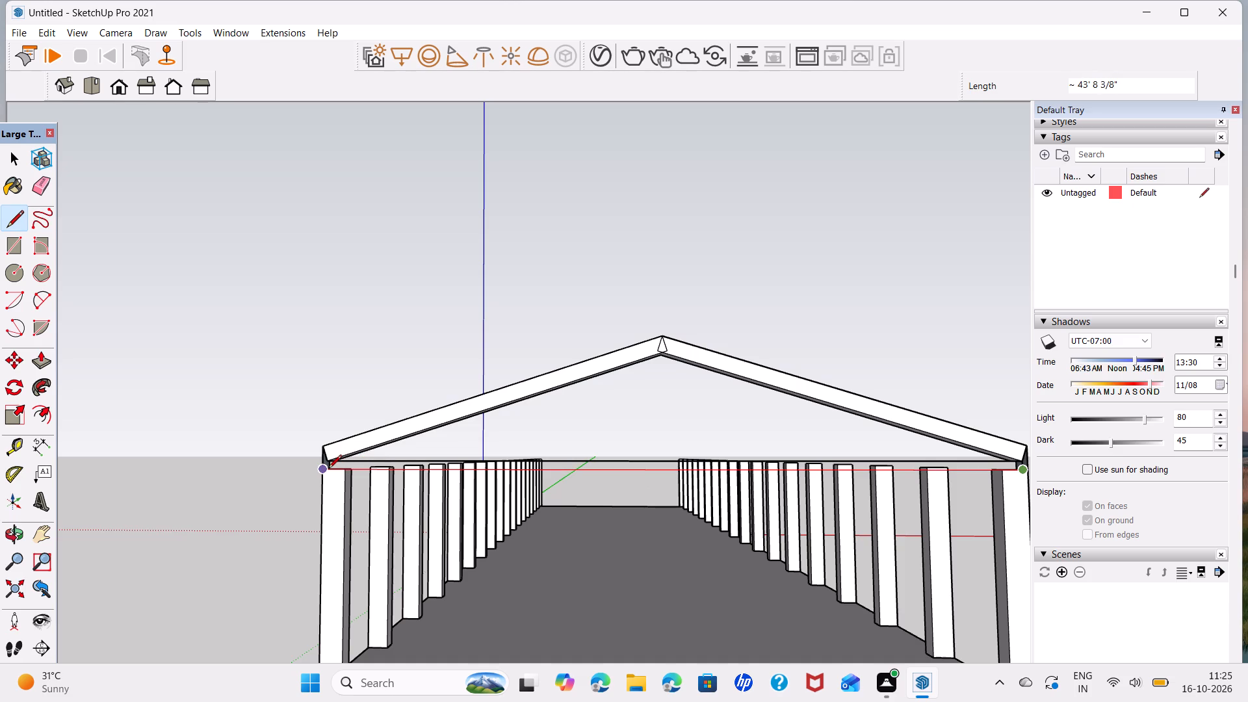
{"action": "left_click", "coordinate": [328, 469]}
{"action": "left_click", "coordinate": [333, 461]}
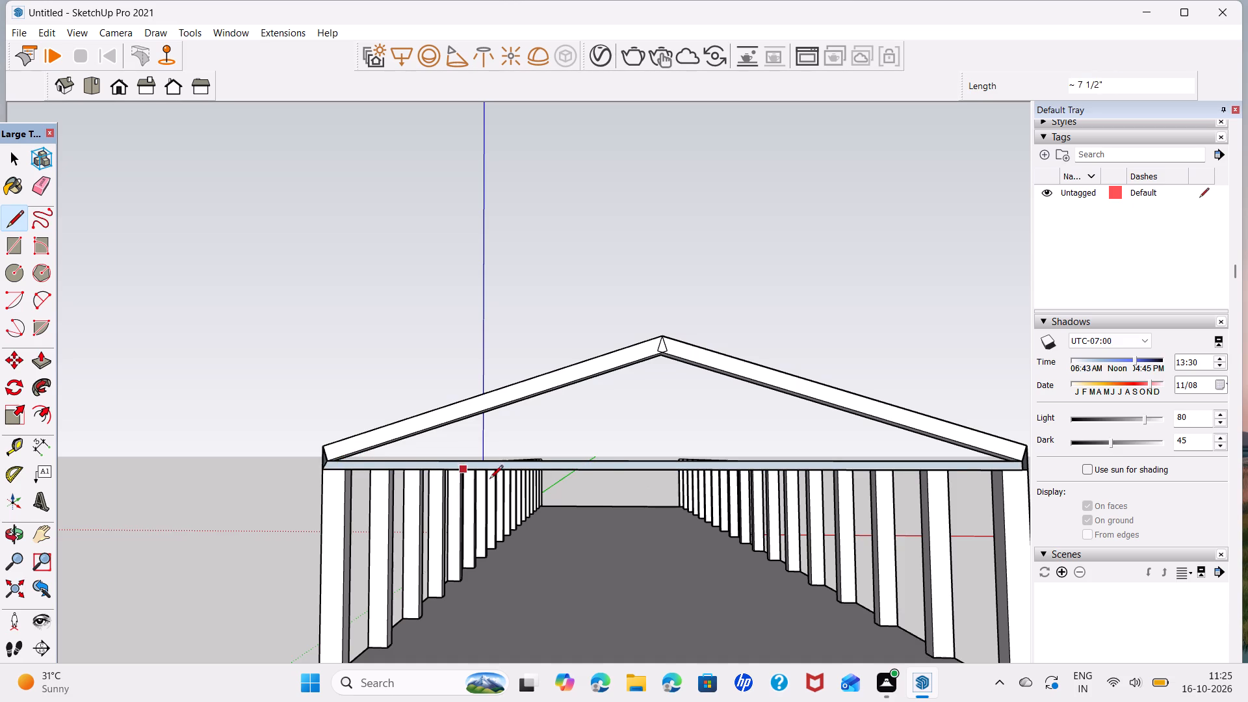
Square off the tie-beam face at the left column with a vertical line, and delete the leftover corner triangle with its slanted edge.
{"action": "scroll", "coordinate": [314, 444], "scroll_direction": "up", "scroll_amount": 7}
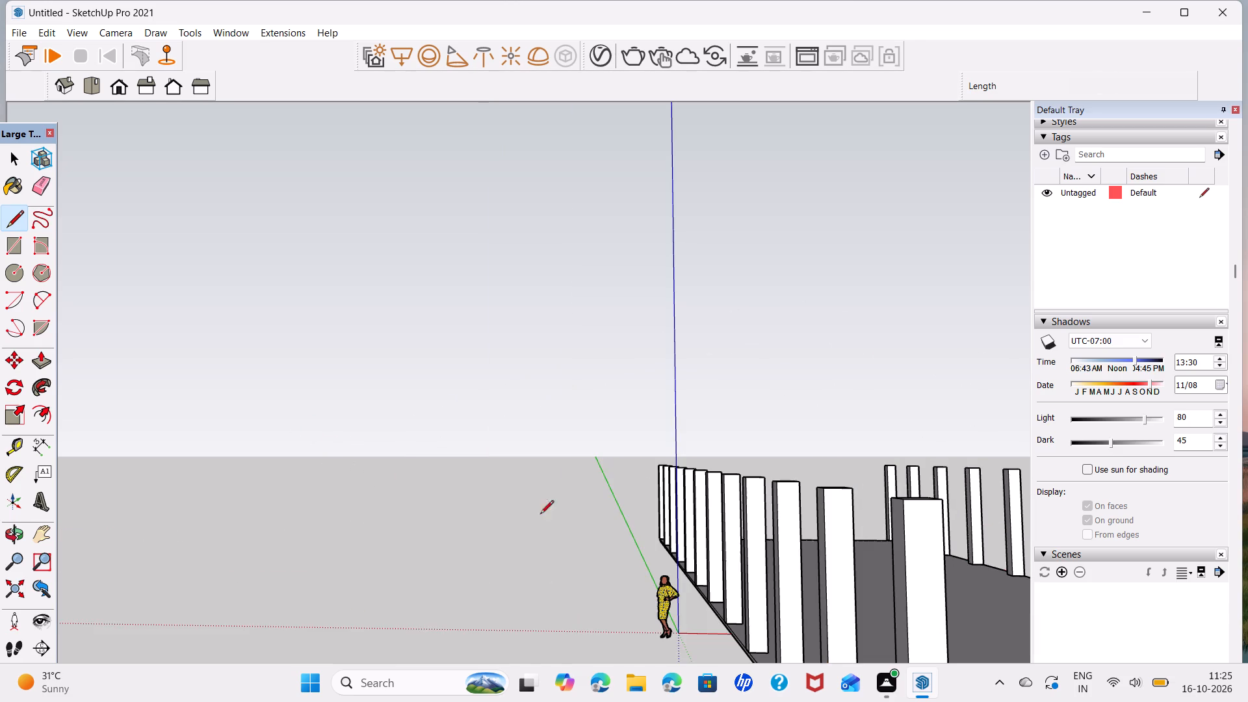
{"action": "scroll", "coordinate": [555, 518], "scroll_direction": "down", "scroll_amount": 5}
{"action": "middle_click_drag", "start_coordinate": [806, 577], "coordinate": [526, 445], "text": "shift"}
{"action": "scroll", "coordinate": [504, 461], "scroll_direction": "up", "scroll_amount": 8}
{"action": "left_click", "coordinate": [502, 465]}
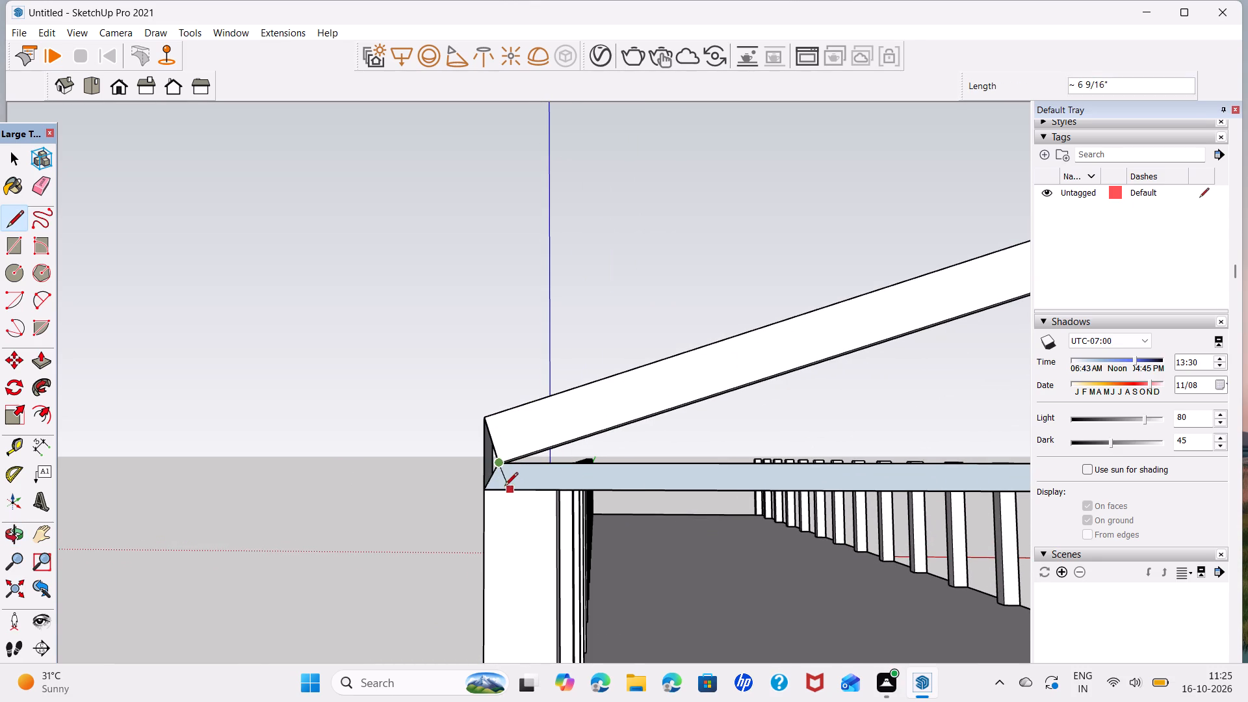
{"action": "left_click", "coordinate": [501, 485]}
{"action": "key", "text": "space"}
{"action": "left_click", "coordinate": [492, 483]}
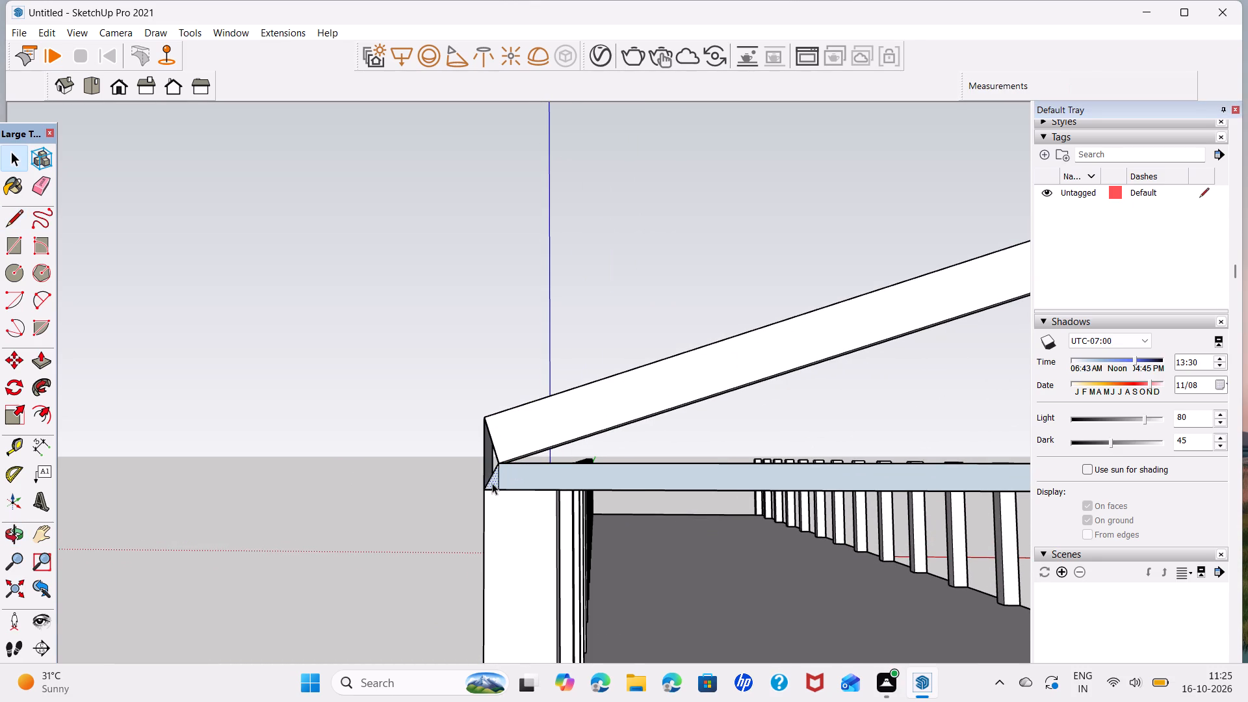
{"action": "key", "text": "Delete"}
{"action": "left_click", "coordinate": [490, 479]}
{"action": "key", "text": "Delete"}
Reverse the tie-beam face across the gable.
{"action": "right_click", "coordinate": [616, 473]}
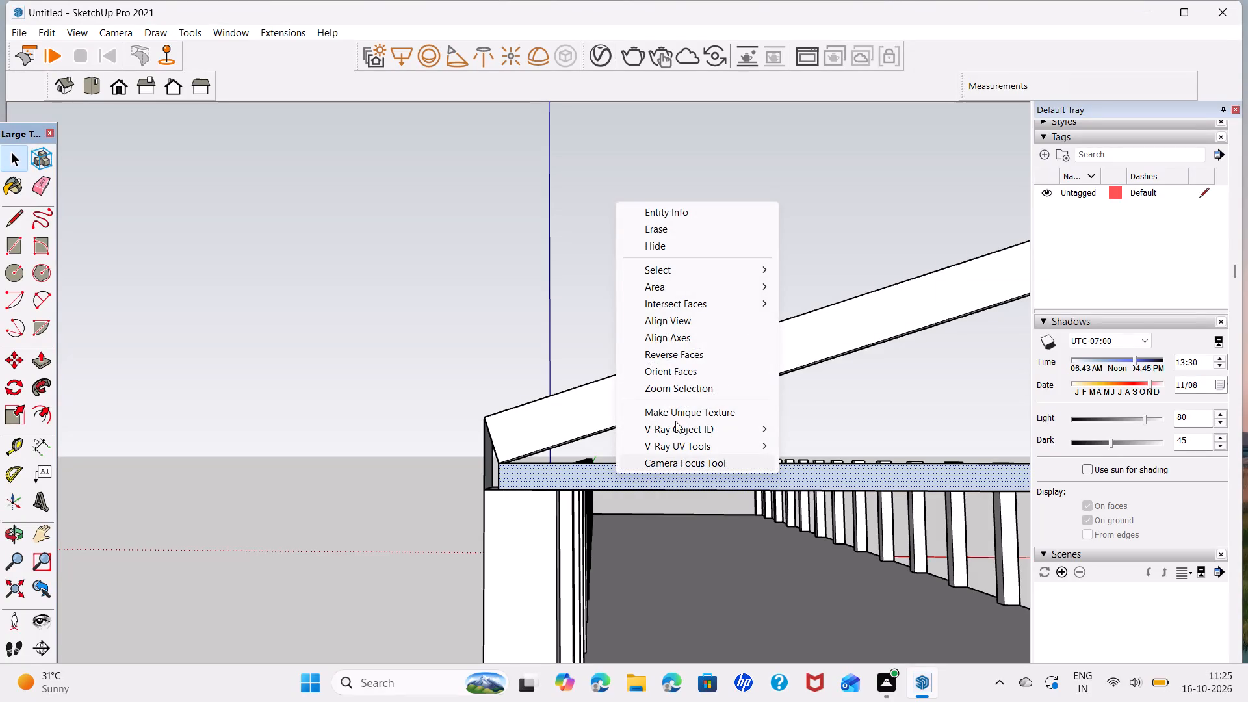
{"action": "left_click", "coordinate": [702, 358]}
Examine the tie-beam face and how it meets the rafters and columns at the front of the shed.
{"action": "scroll", "coordinate": [749, 410], "scroll_direction": "down", "scroll_amount": 5}
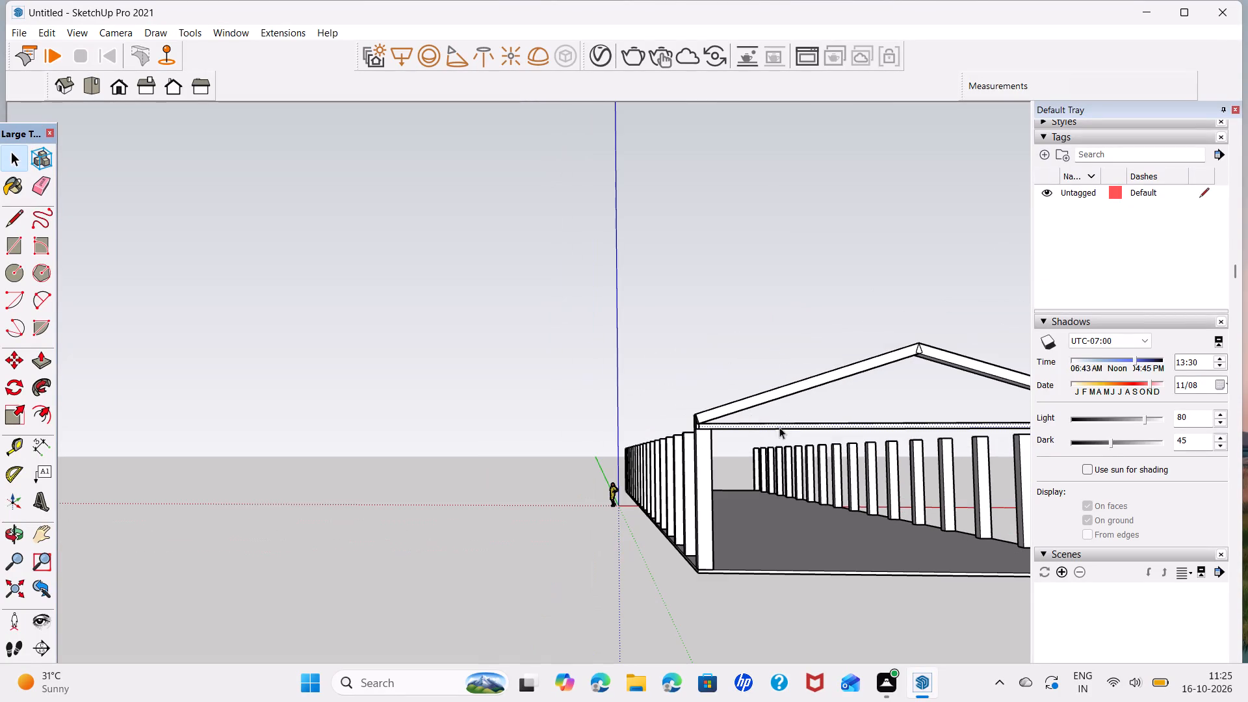
{"action": "middle_click_drag", "start_coordinate": [790, 417], "coordinate": [670, 409]}
{"action": "scroll", "coordinate": [727, 396], "scroll_direction": "up", "scroll_amount": 2}
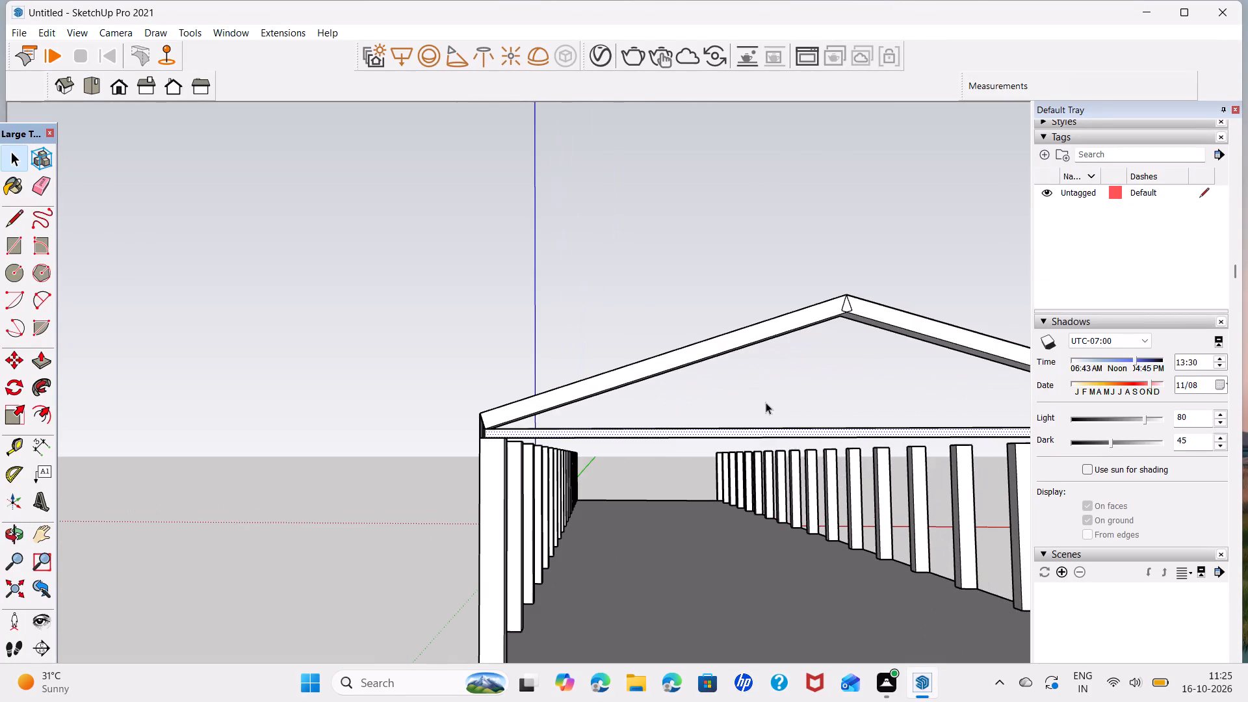
{"action": "middle_click_drag", "start_coordinate": [766, 401], "coordinate": [484, 387], "text": "shift"}
{"action": "scroll", "coordinate": [694, 408], "scroll_direction": "up", "scroll_amount": 1, "text": "shift"}
{"action": "scroll", "coordinate": [484, 387], "scroll_direction": "down", "scroll_amount": 1}
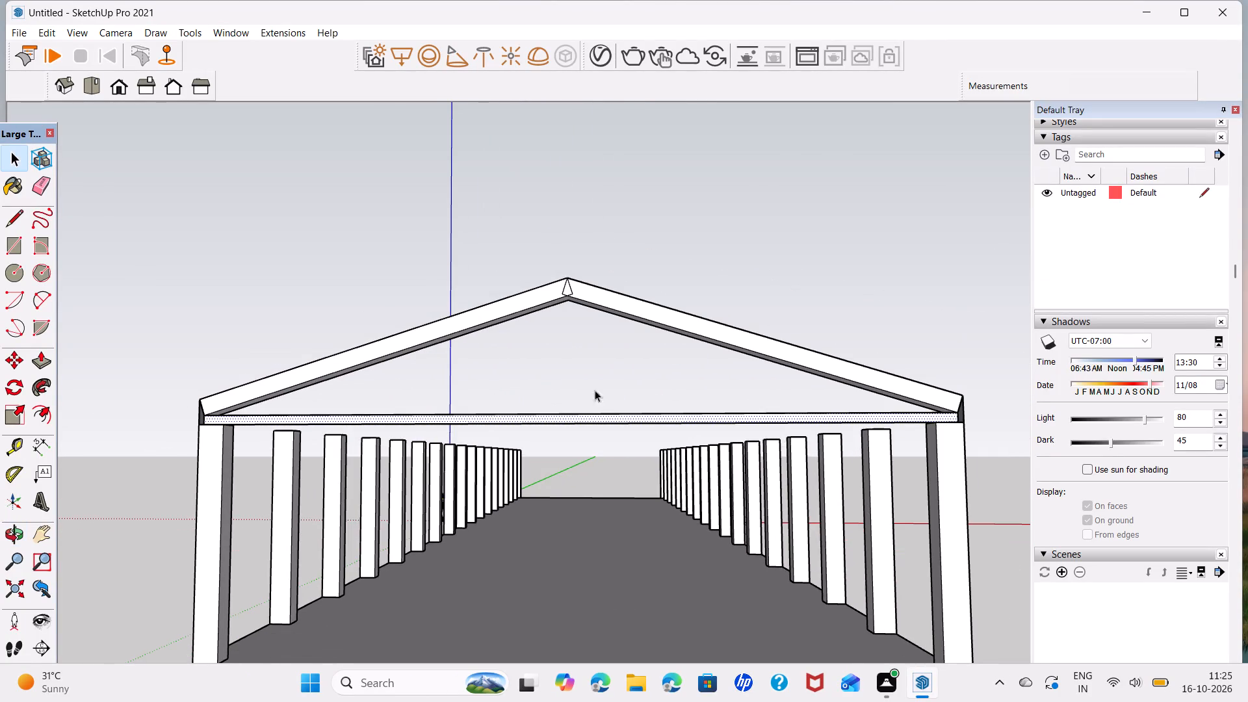
{"action": "middle_click_drag", "start_coordinate": [489, 395], "coordinate": [492, 415]}
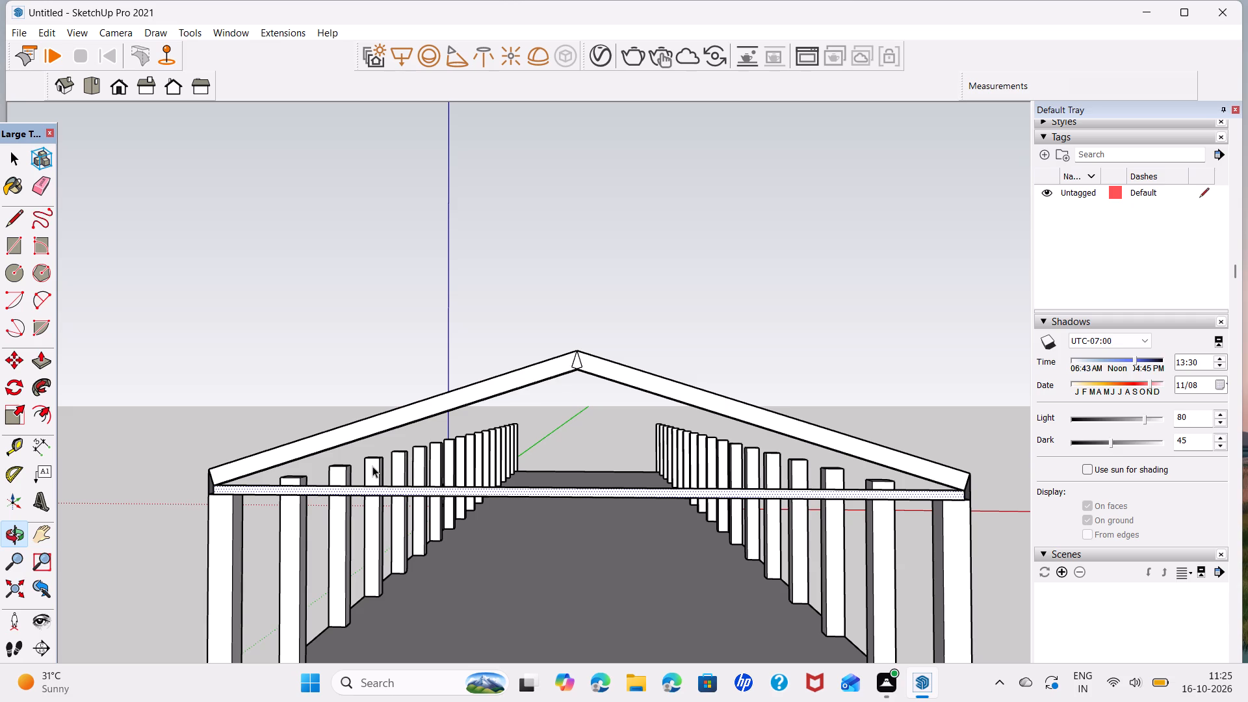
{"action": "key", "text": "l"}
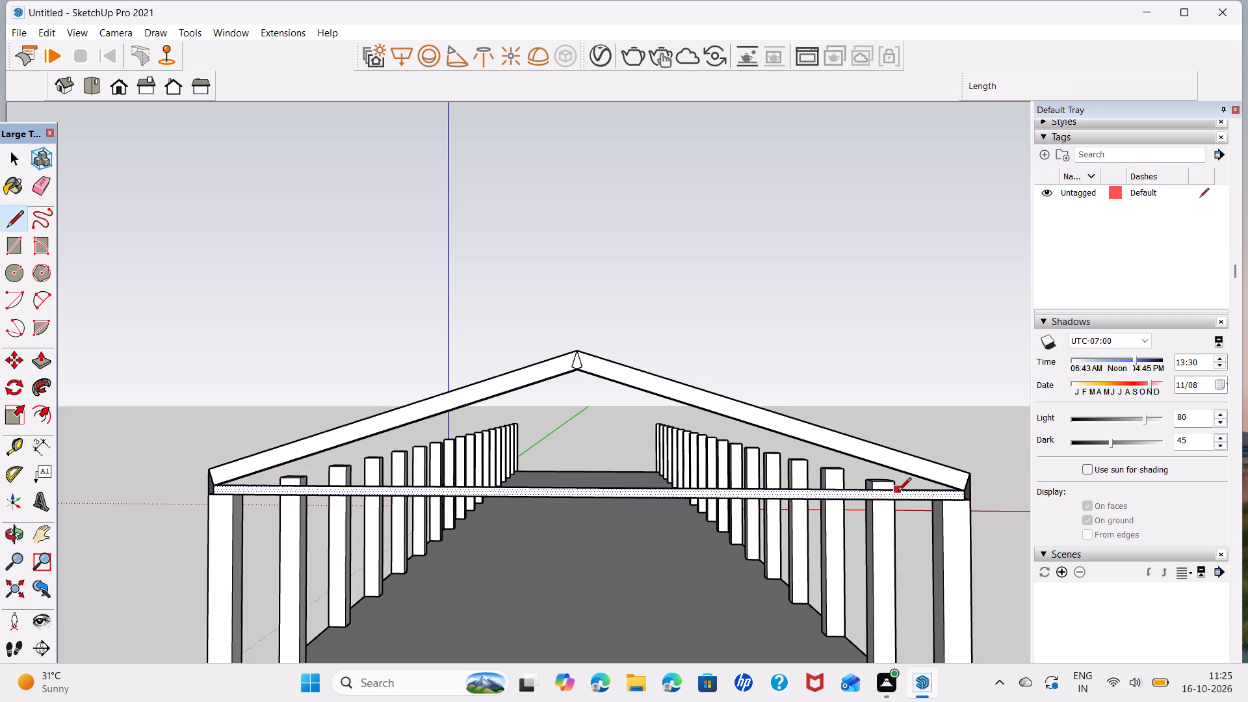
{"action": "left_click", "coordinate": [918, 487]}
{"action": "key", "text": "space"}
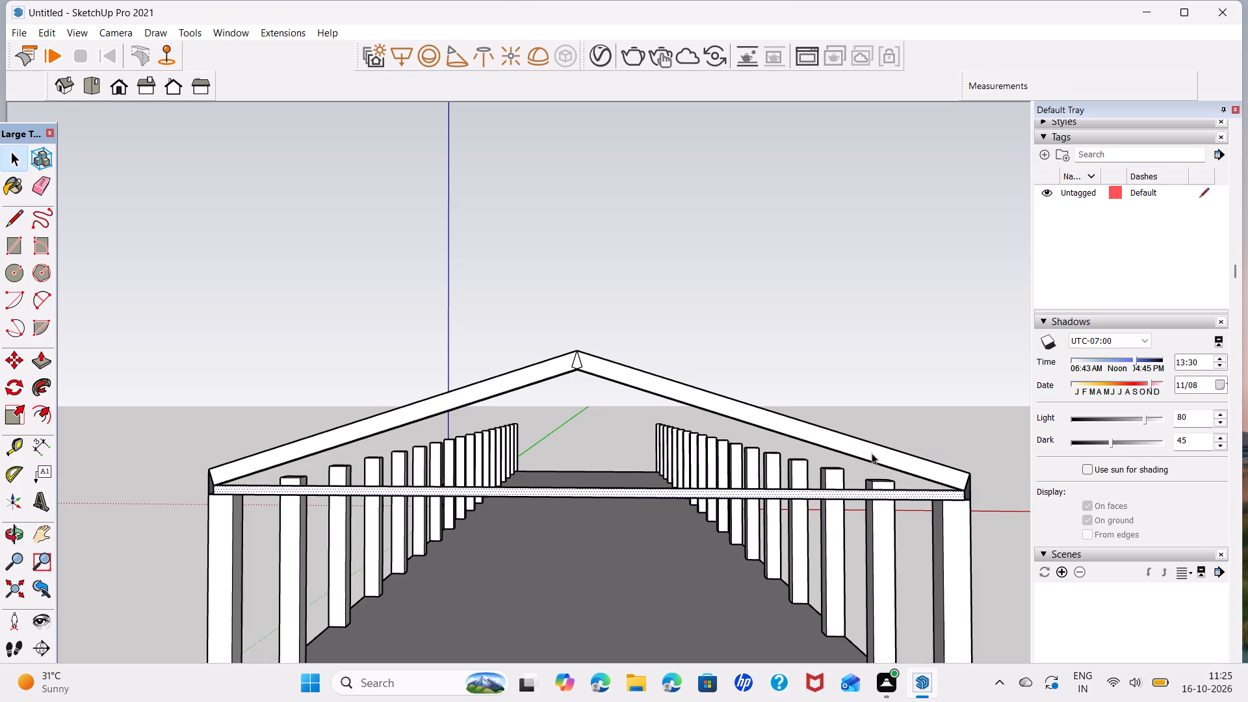
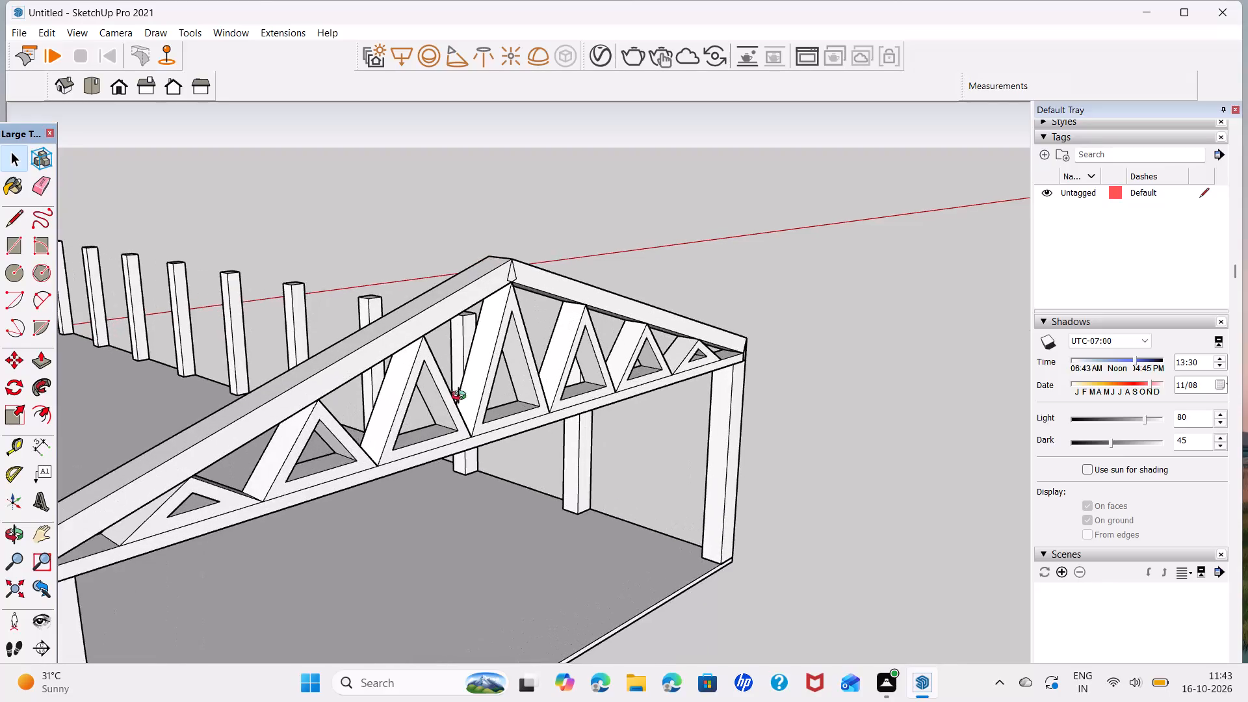
Examine the finished gable truss, its triangular web members and its seating on the front columns from the front and side.
{"action": "middle_click_drag", "start_coordinate": [461, 397], "coordinate": [443, 345]}
{"action": "scroll", "coordinate": [443, 345], "scroll_direction": "down", "scroll_amount": 3}
{"action": "middle_click_drag", "start_coordinate": [474, 372], "coordinate": [391, 360]}
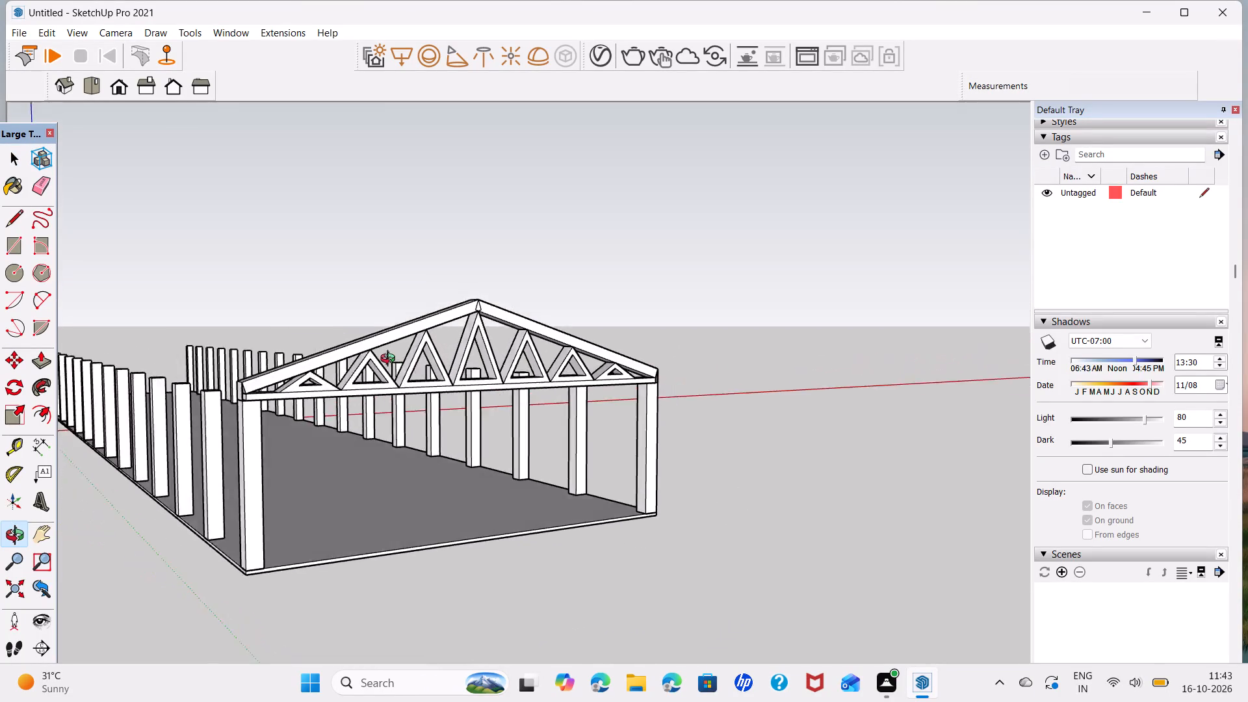
{"action": "middle_click_drag", "start_coordinate": [391, 360], "coordinate": [240, 370]}
{"action": "scroll", "coordinate": [402, 365], "scroll_direction": "up", "scroll_amount": 4}
{"action": "middle_click", "coordinate": [437, 396]}
{"action": "scroll", "coordinate": [442, 402], "scroll_direction": "down", "scroll_amount": 6}
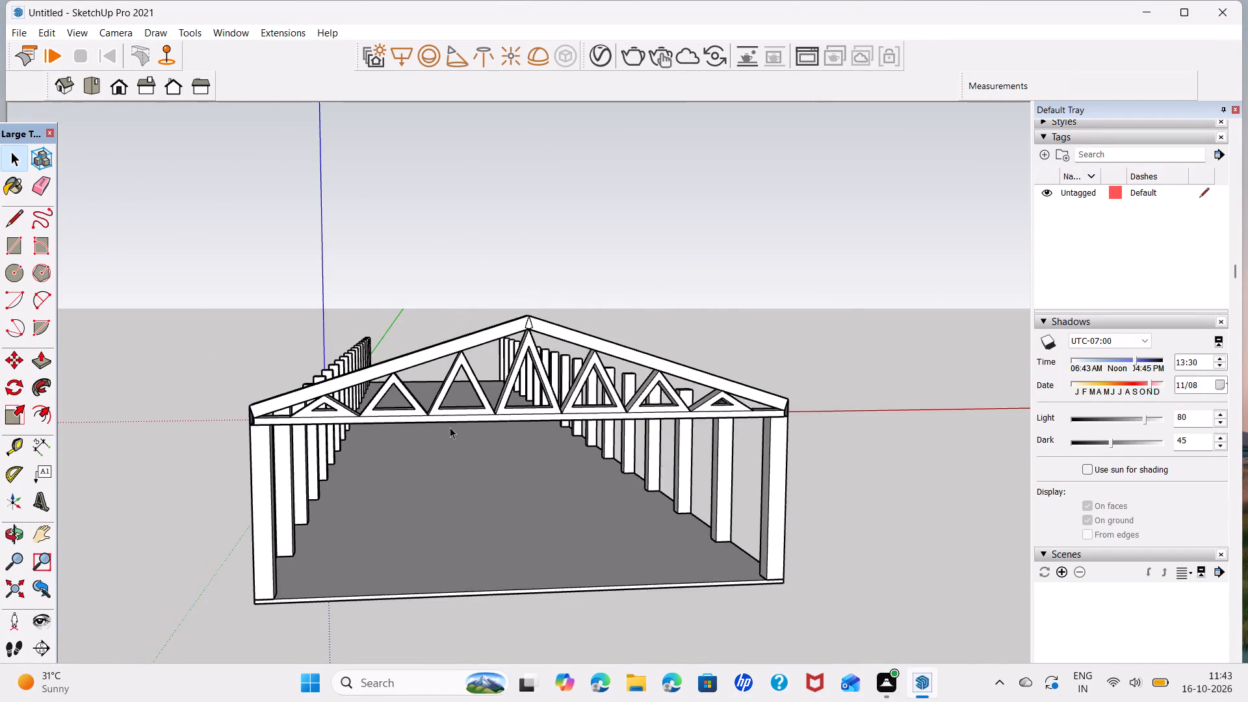
{"action": "middle_click_drag", "start_coordinate": [450, 427], "coordinate": [760, 443]}
{"action": "scroll", "coordinate": [659, 408], "scroll_direction": "up", "scroll_amount": 1}
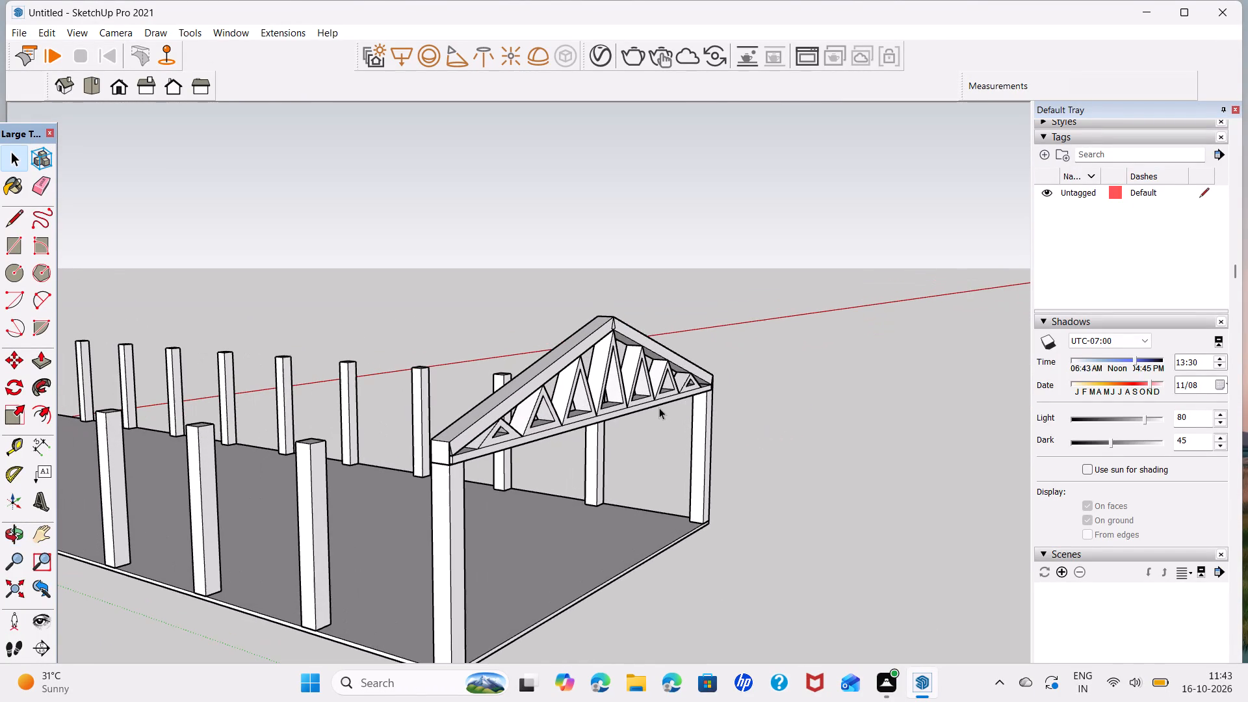
{"action": "scroll", "coordinate": [868, 671], "scroll_direction": "up", "scroll_amount": 5}
{"action": "scroll", "coordinate": [528, 417], "scroll_direction": "up", "scroll_amount": 4}
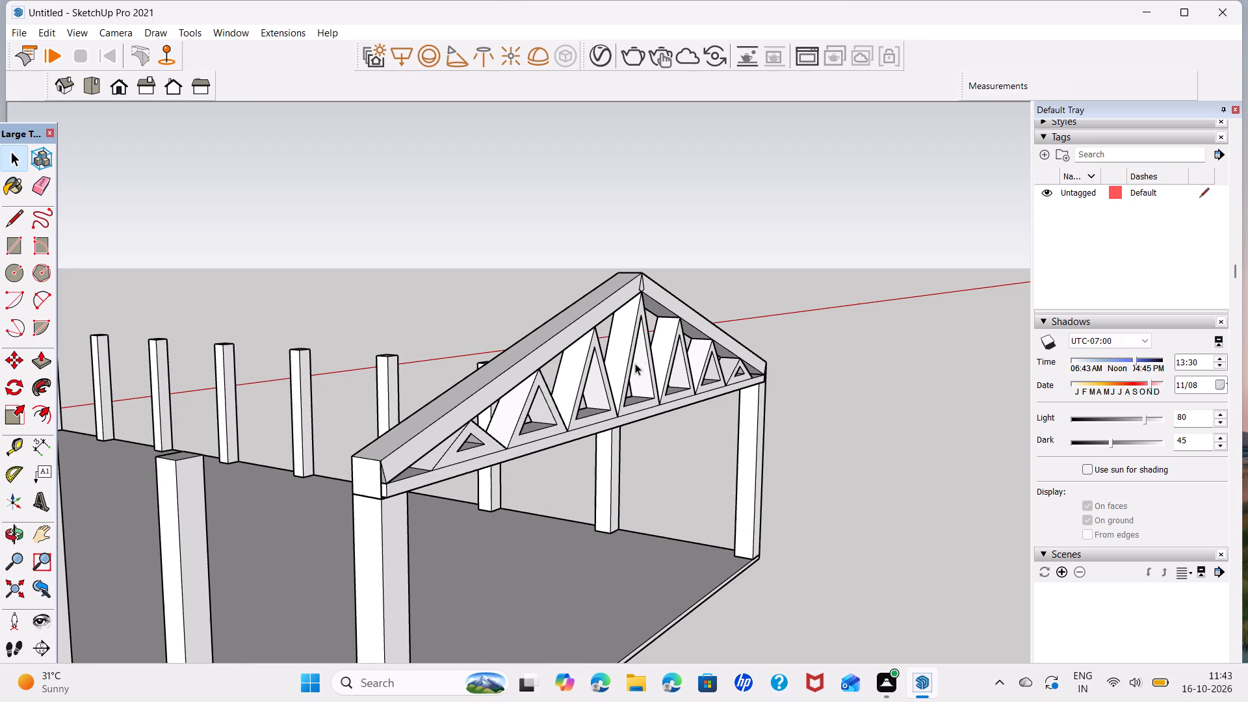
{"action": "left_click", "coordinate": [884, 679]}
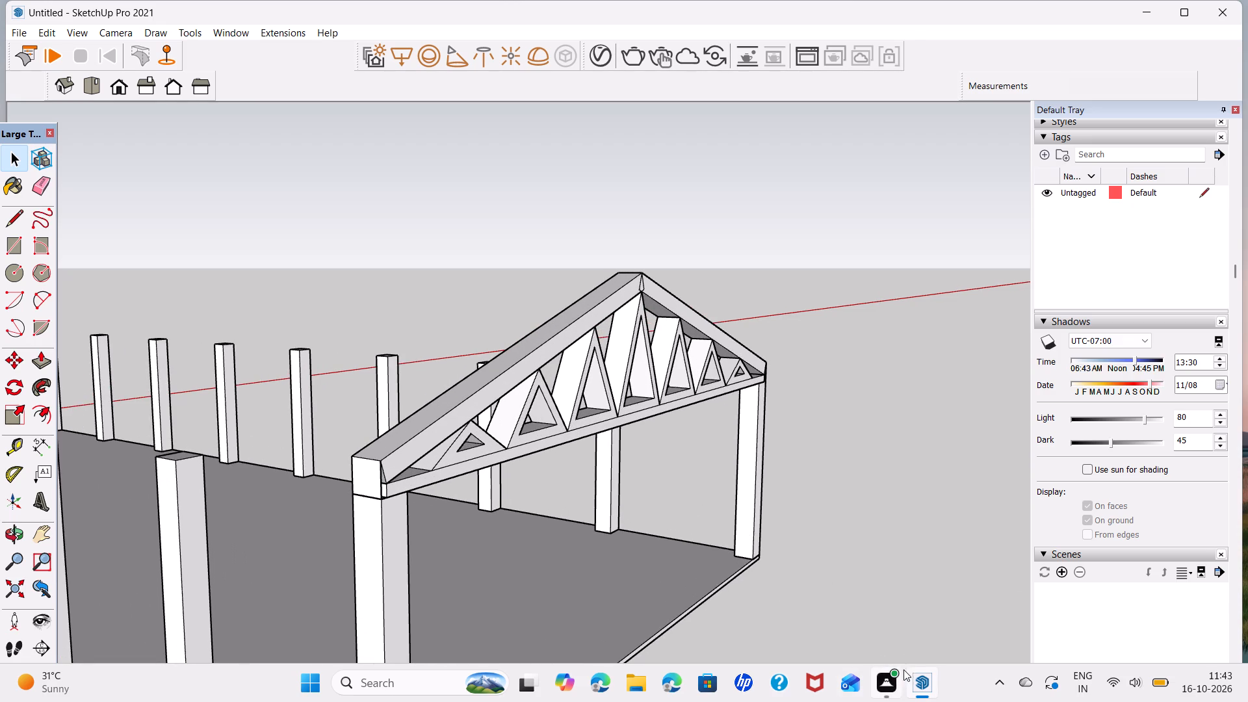
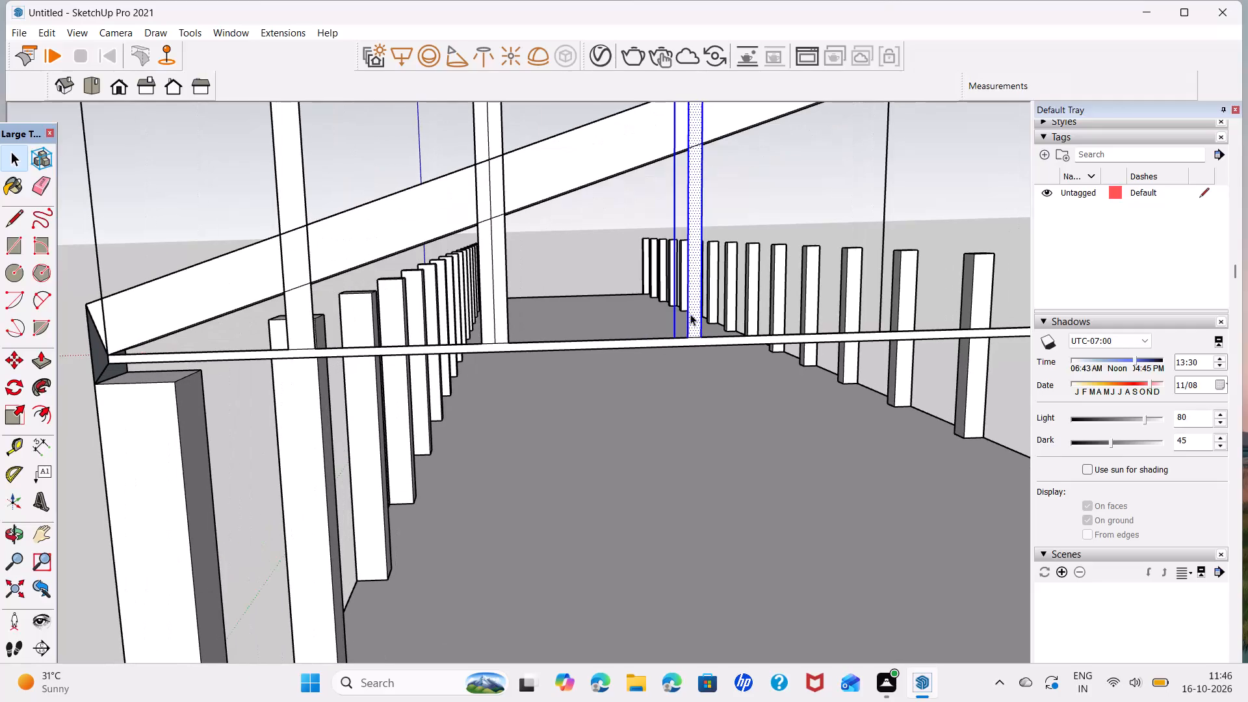
Copy the second vertical post along the tie beam onto the fourth to seventh division lines, spaced about 3' 7 3/8" apart.
{"action": "left_click", "coordinate": [487, 315]}
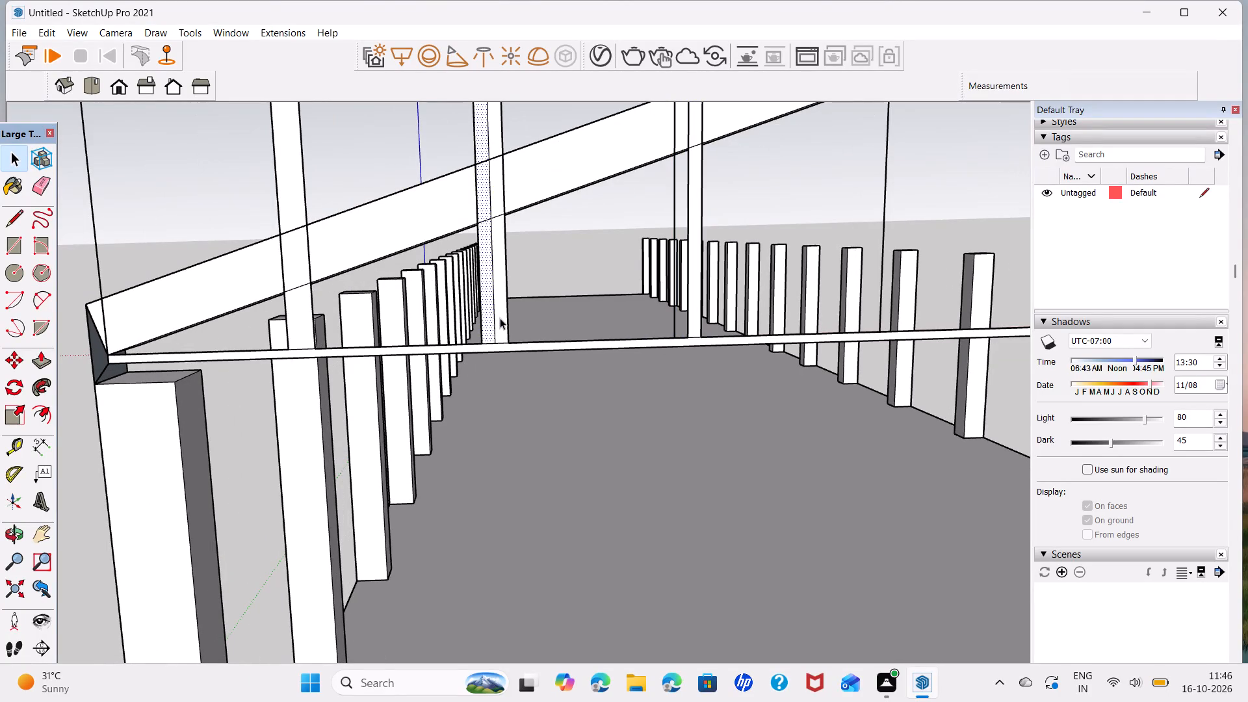
{"action": "left_click", "coordinate": [500, 318], "text": "ctrl"}
{"action": "key", "text": "m"}
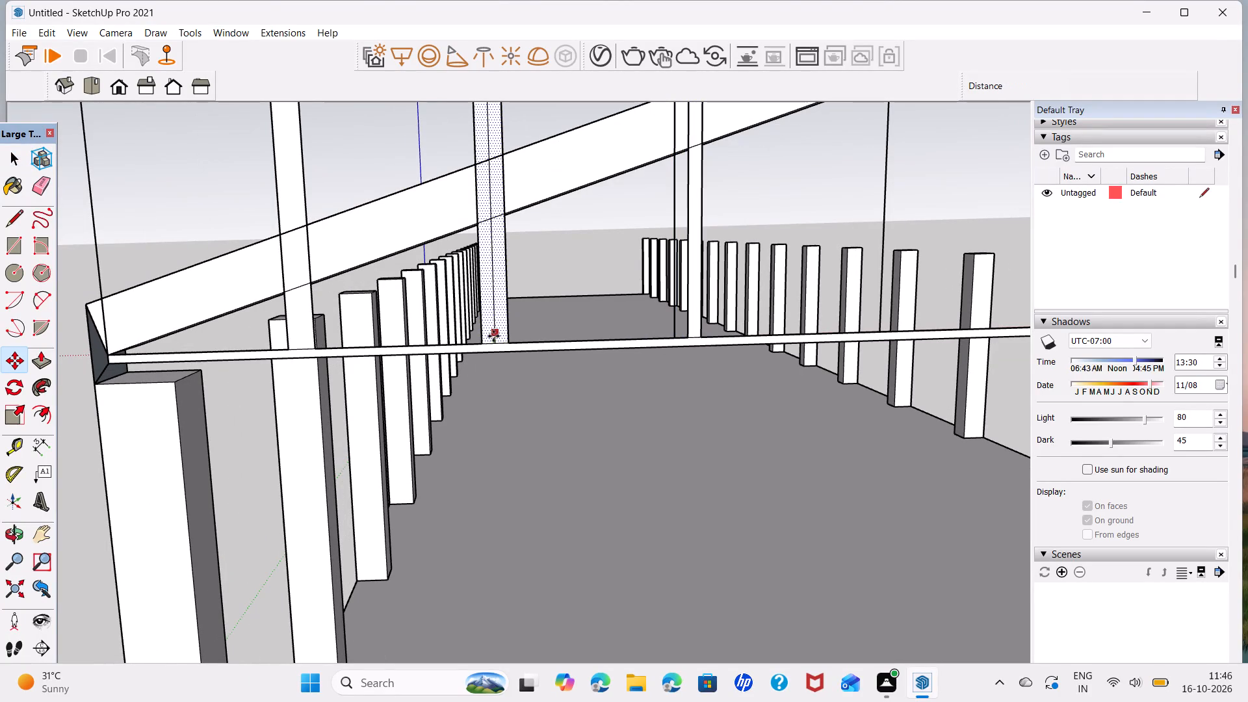
{"action": "left_click", "coordinate": [493, 343]}
{"action": "scroll", "coordinate": [770, 357], "scroll_direction": "down", "scroll_amount": 2}
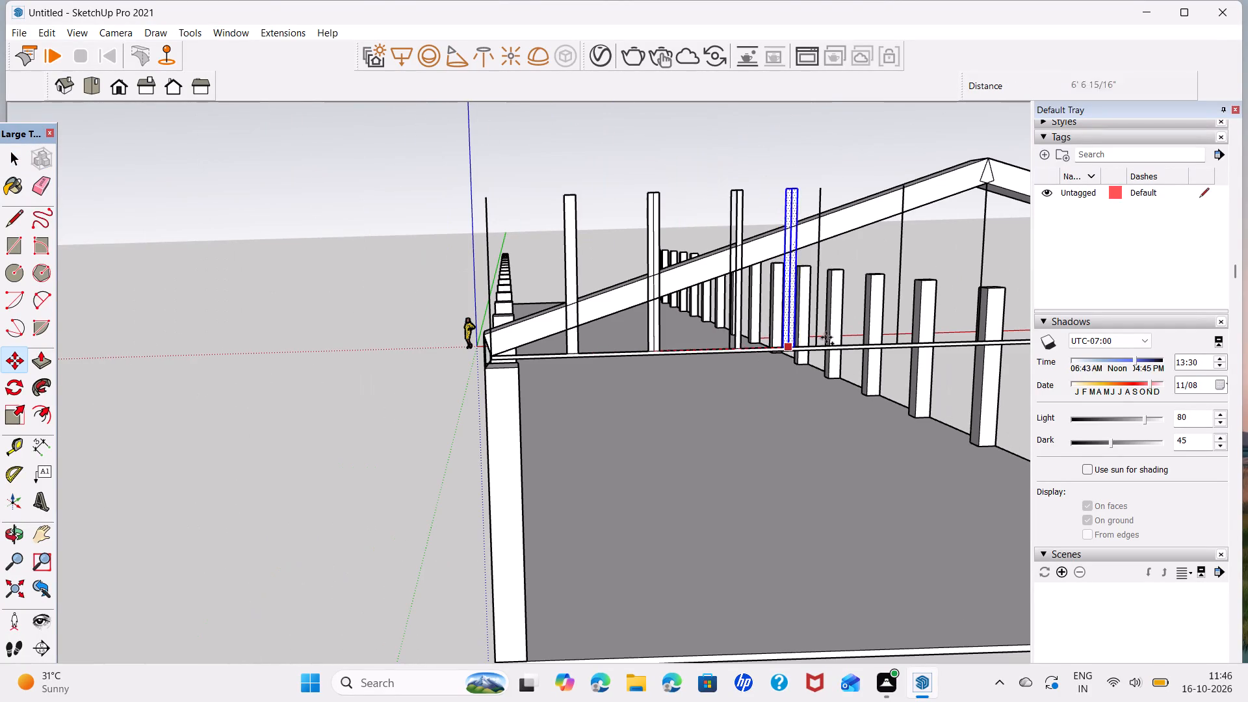
{"action": "middle_click_drag", "start_coordinate": [821, 338], "coordinate": [651, 288], "text": "shift"}
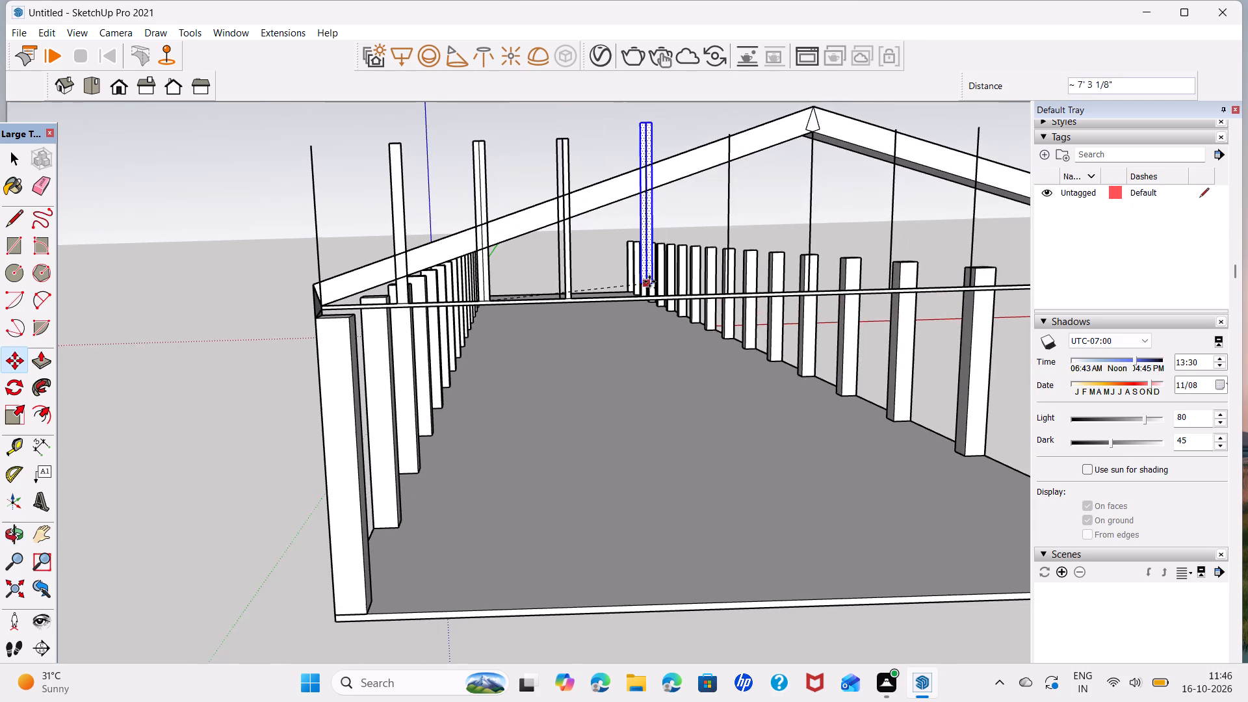
{"action": "scroll", "coordinate": [649, 281], "scroll_direction": "up", "scroll_amount": 5}
{"action": "scroll", "coordinate": [638, 301], "scroll_direction": "down", "scroll_amount": 5}
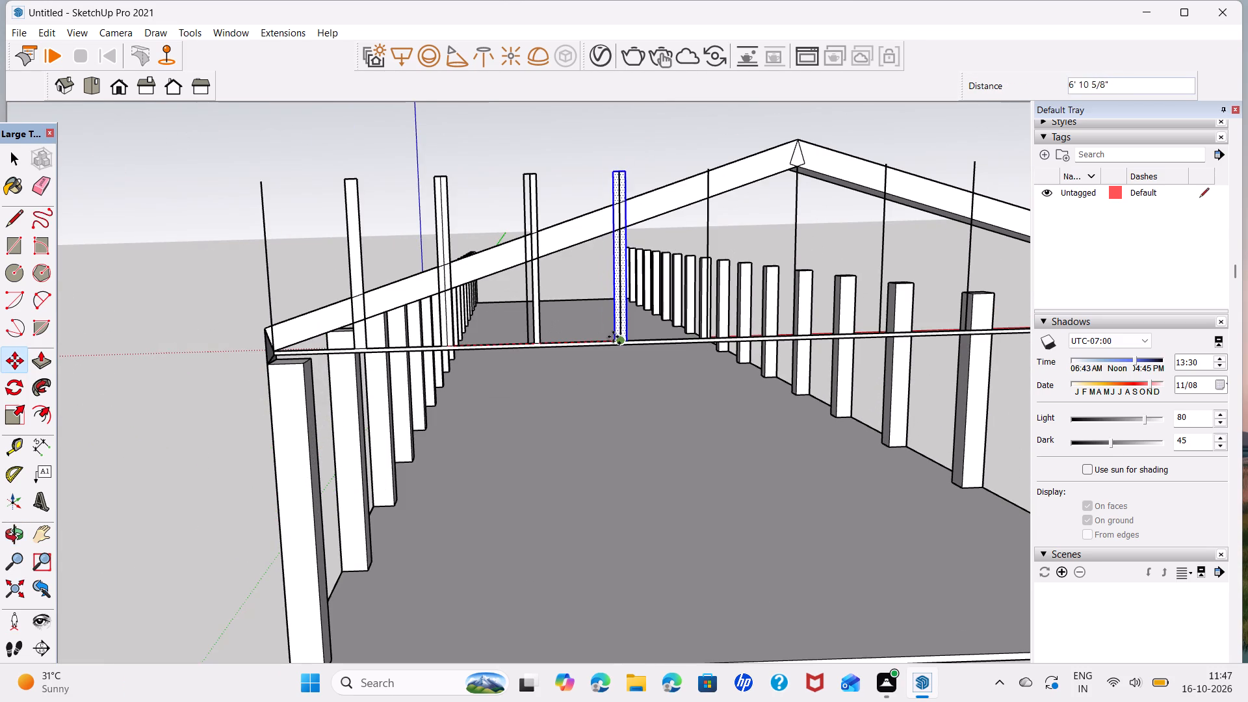
{"action": "scroll", "coordinate": [616, 337], "scroll_direction": "up", "scroll_amount": 4}
{"action": "scroll", "coordinate": [616, 341], "scroll_direction": "down", "scroll_amount": 4}
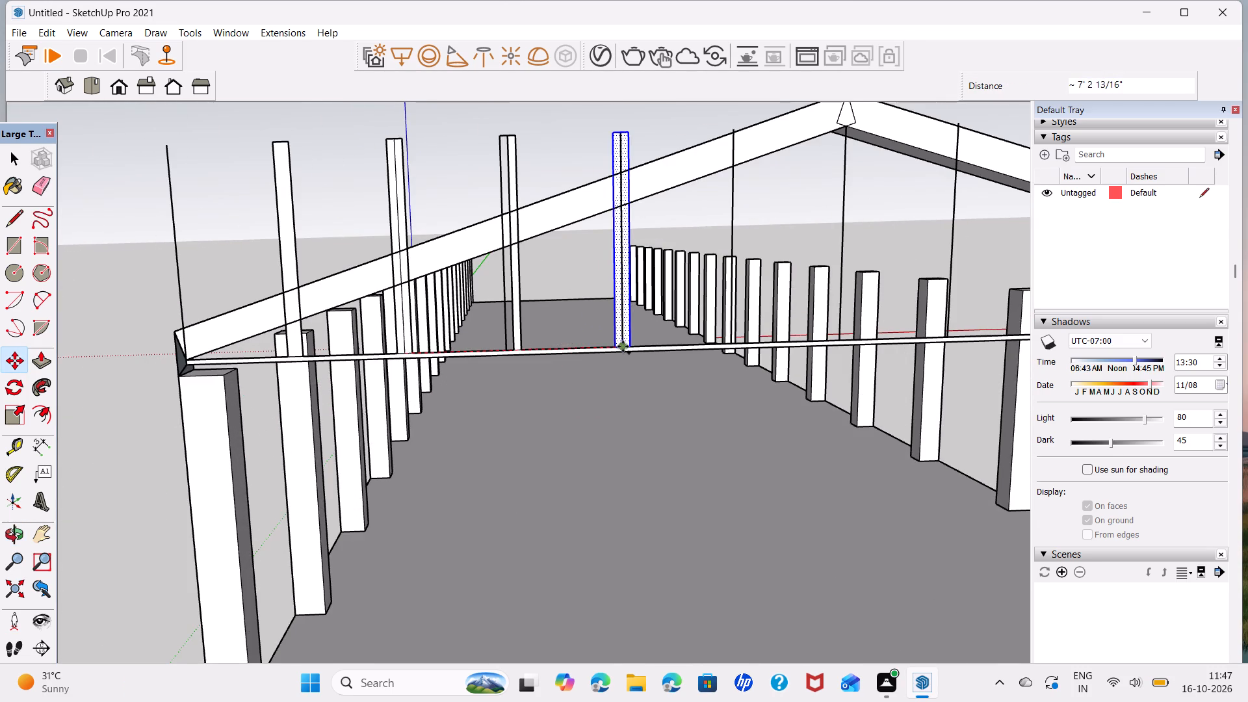
{"action": "left_click", "coordinate": [622, 345]}
{"action": "left_click", "coordinate": [622, 345]}
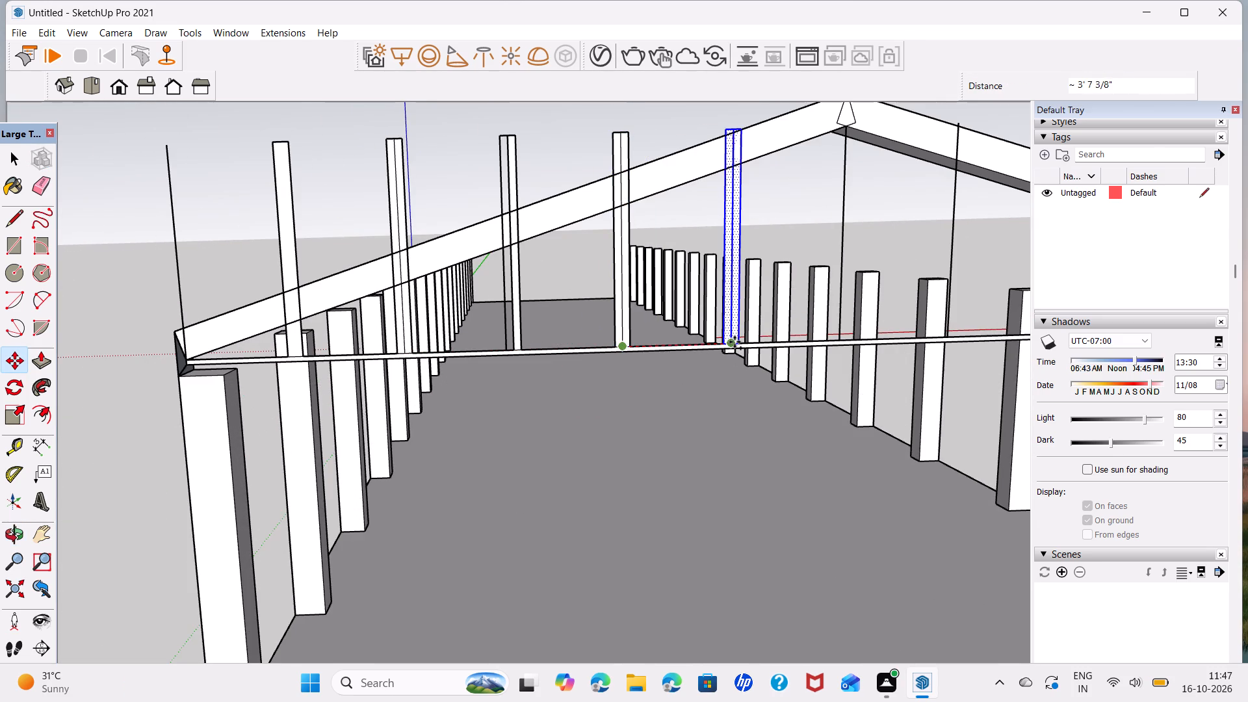
{"action": "left_click", "coordinate": [731, 346]}
{"action": "left_click", "coordinate": [731, 341]}
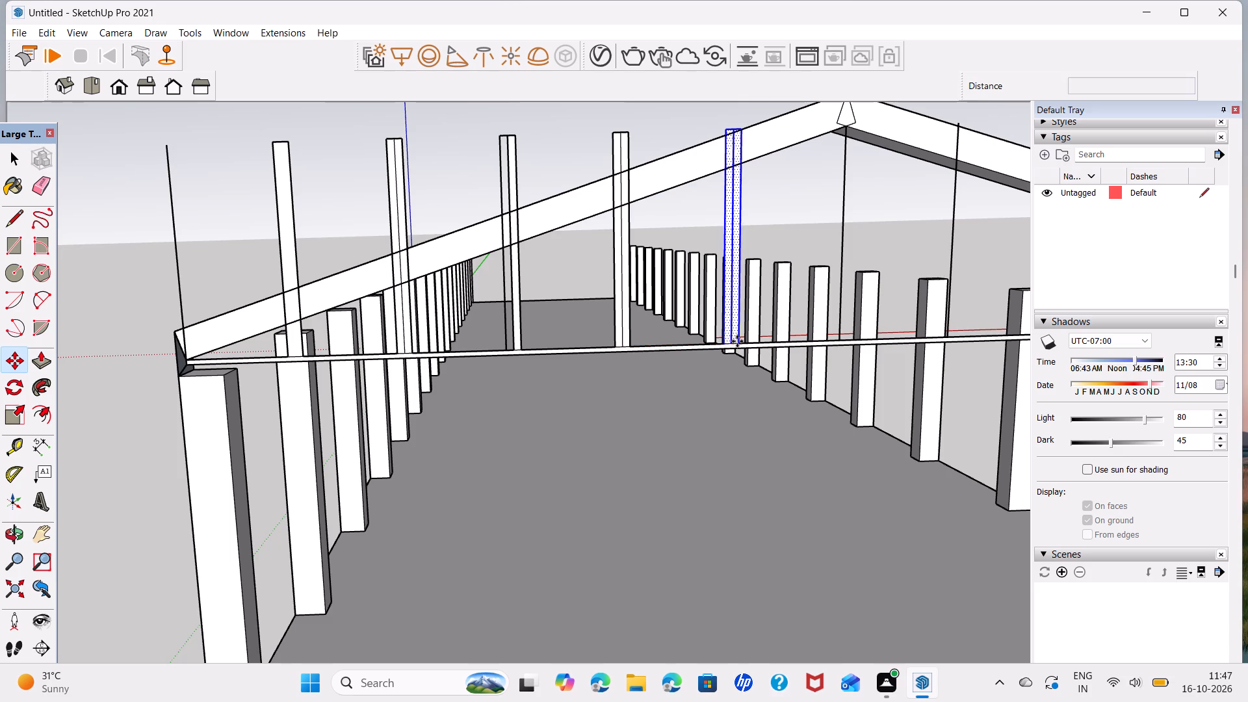
{"action": "left_click", "coordinate": [836, 342]}
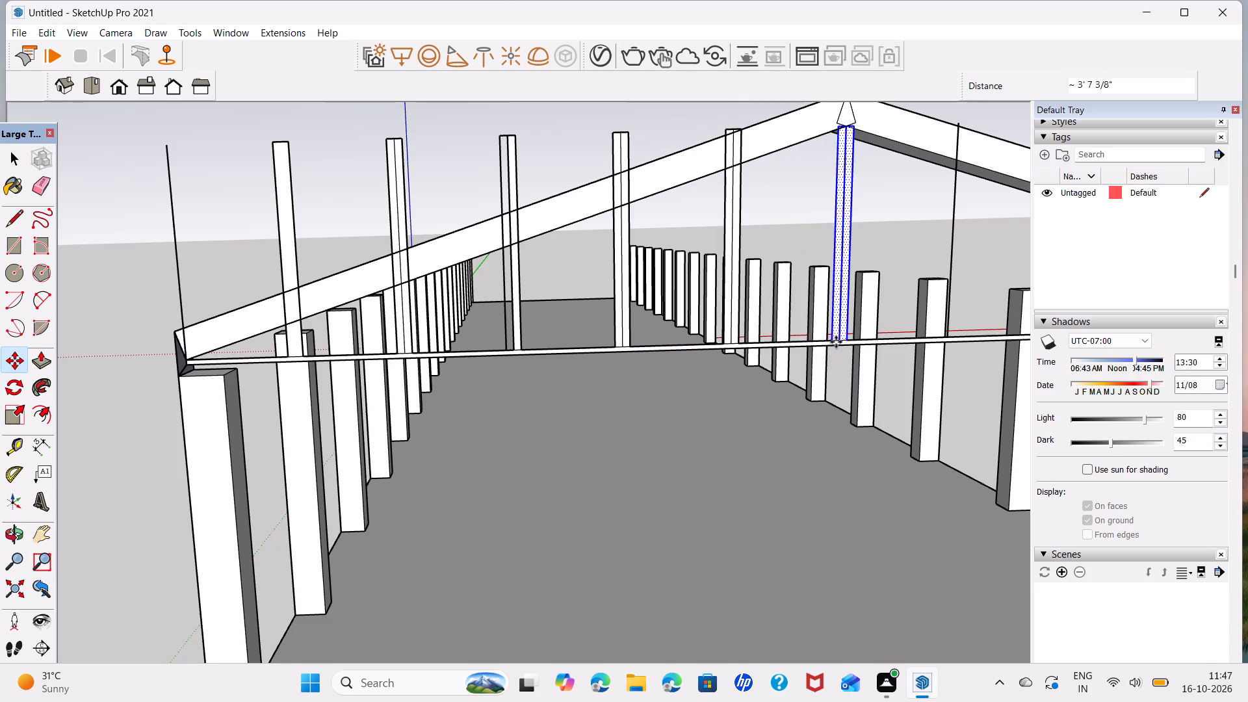
{"action": "left_click", "coordinate": [840, 342]}
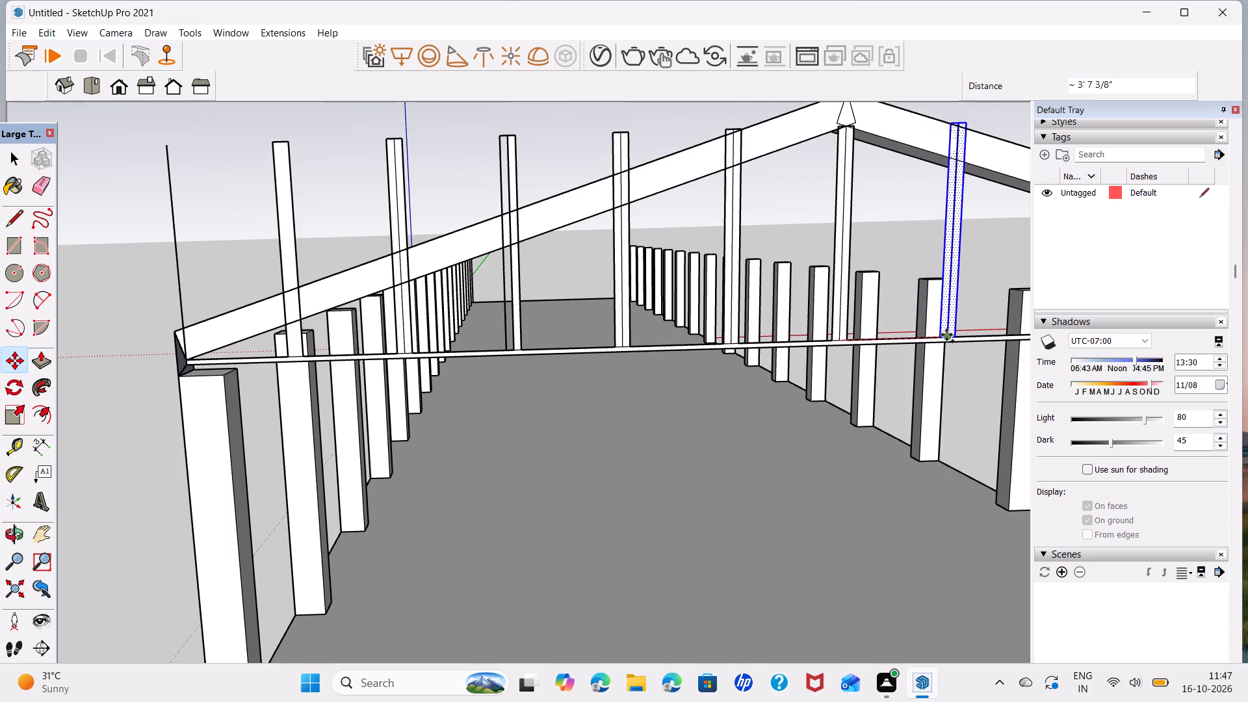
{"action": "left_click", "coordinate": [946, 335]}
{"action": "left_click", "coordinate": [947, 335]}
Copy the post beyond the ridge onto the next four division lines of the tie beam, about 3' 7 3/8" apart.
{"action": "scroll", "coordinate": [958, 335], "scroll_direction": "down", "scroll_amount": 3}
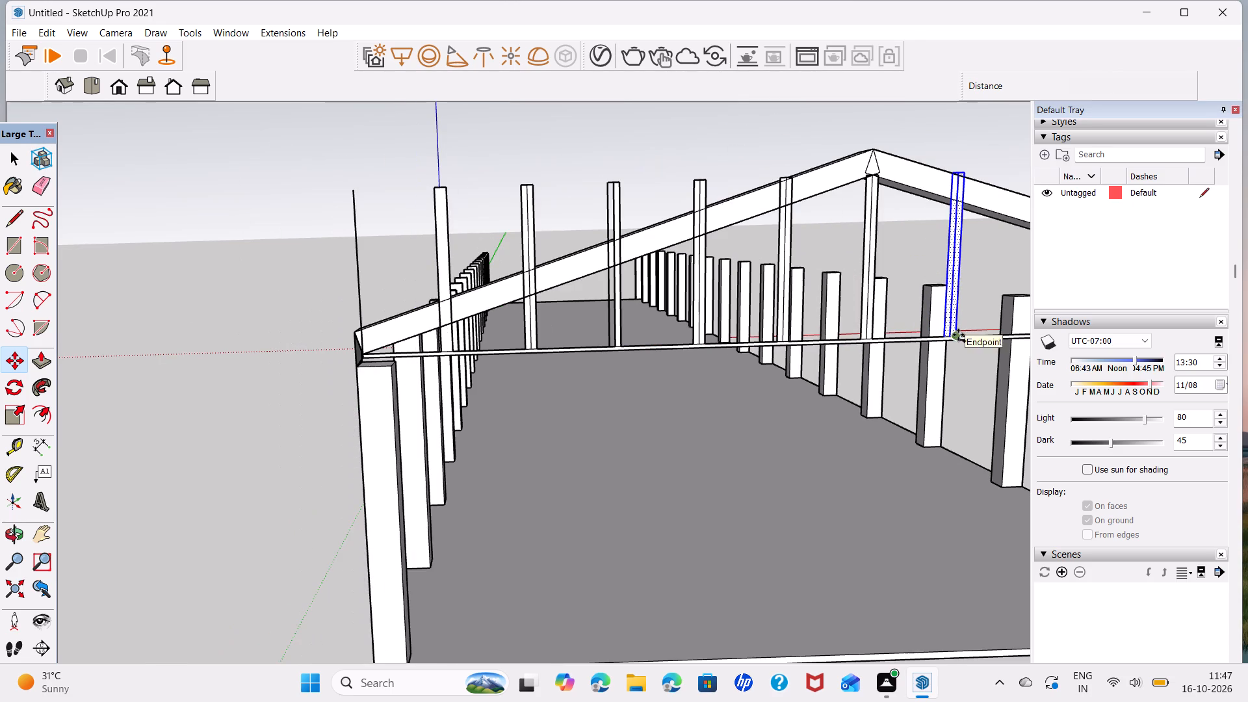
{"action": "middle_click_drag", "start_coordinate": [958, 335], "coordinate": [507, 289], "text": "shift"}
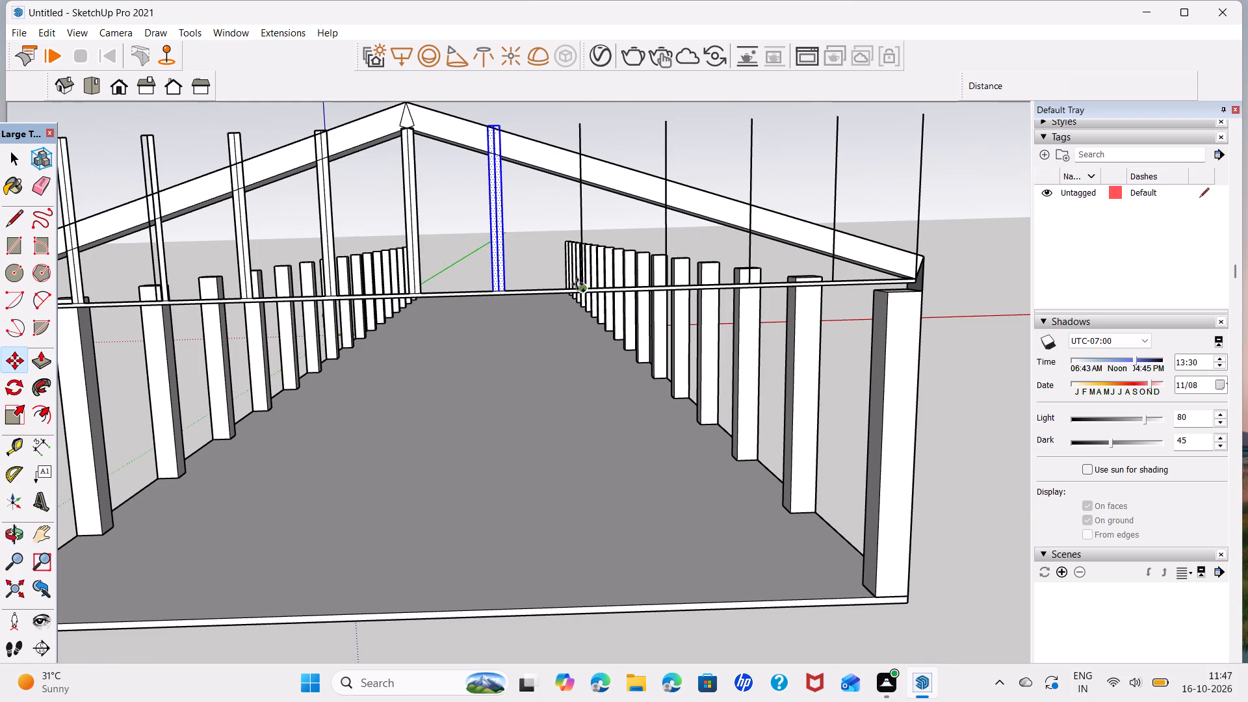
{"action": "left_click", "coordinate": [498, 285]}
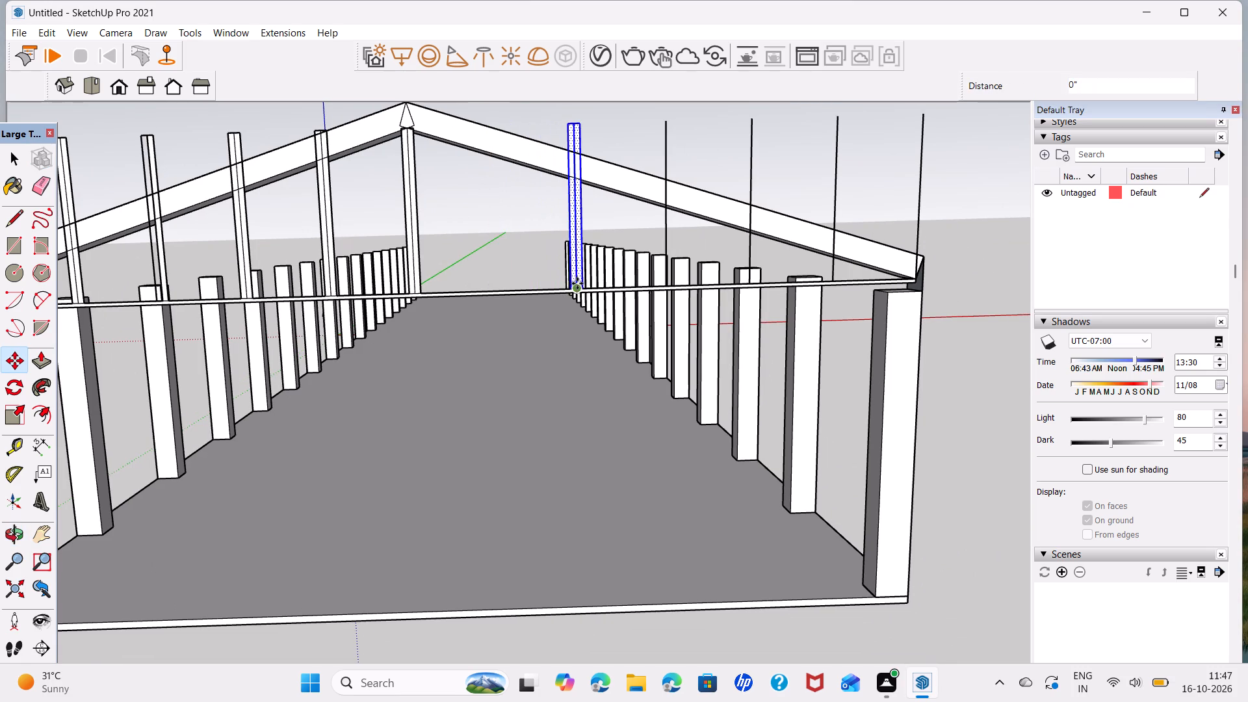
{"action": "left_click", "coordinate": [582, 294]}
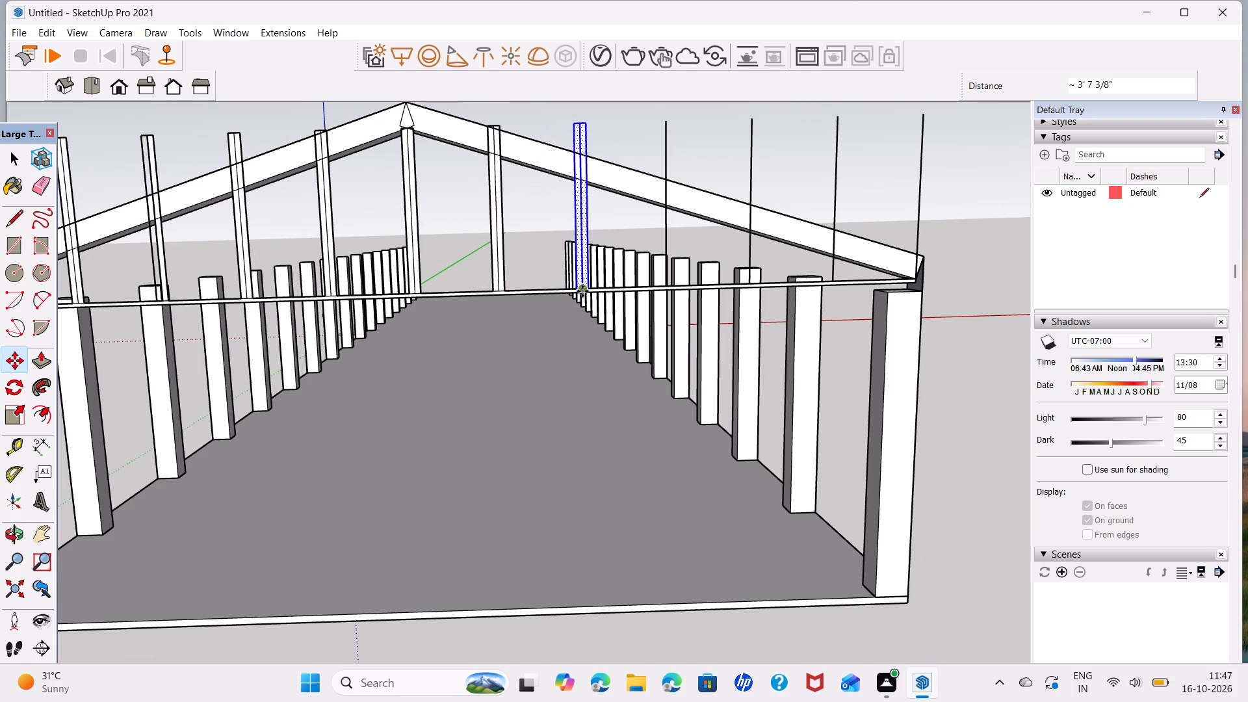
{"action": "left_click", "coordinate": [582, 289]}
{"action": "left_click", "coordinate": [664, 285]}
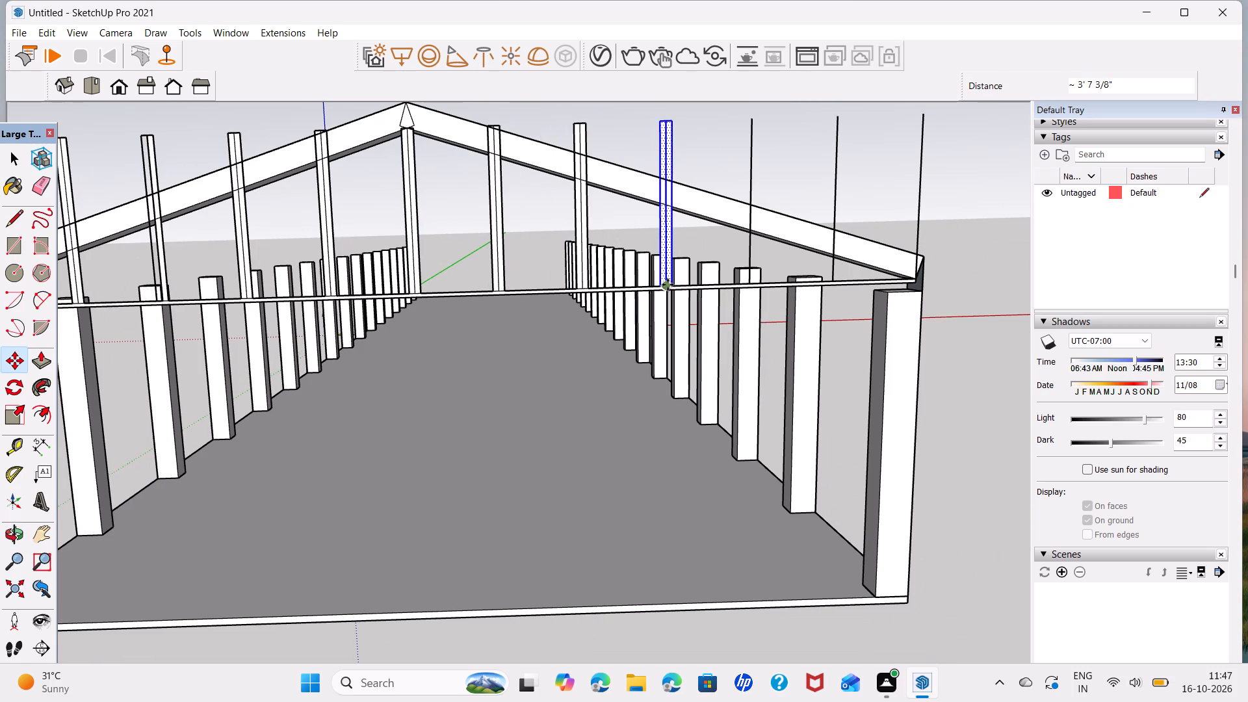
{"action": "left_click", "coordinate": [668, 285]}
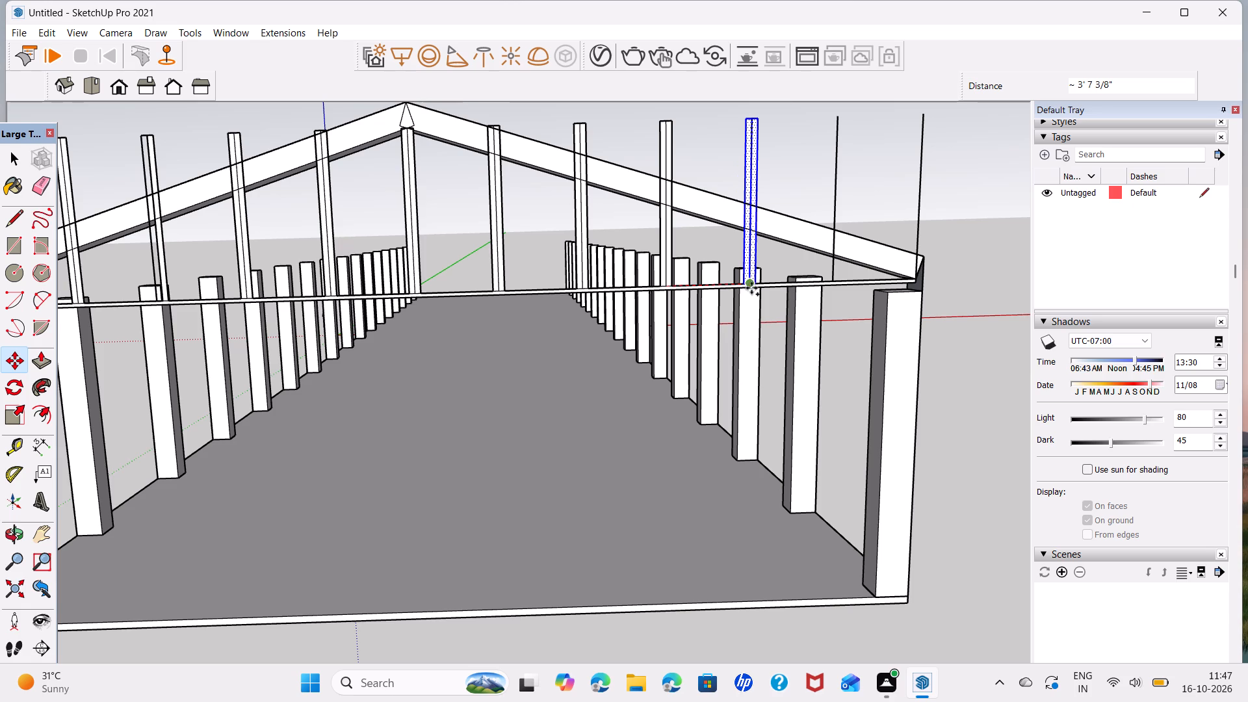
{"action": "left_click", "coordinate": [750, 283]}
{"action": "left_click", "coordinate": [750, 283]}
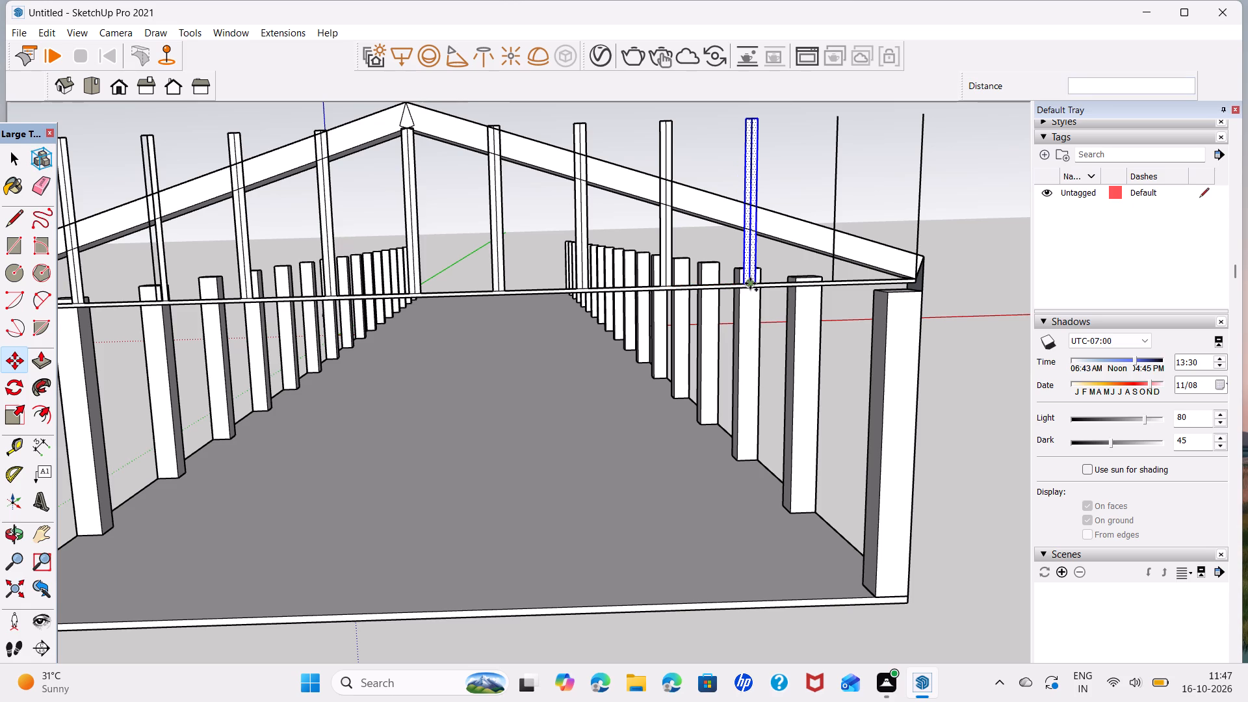
{"action": "left_click", "coordinate": [831, 279]}
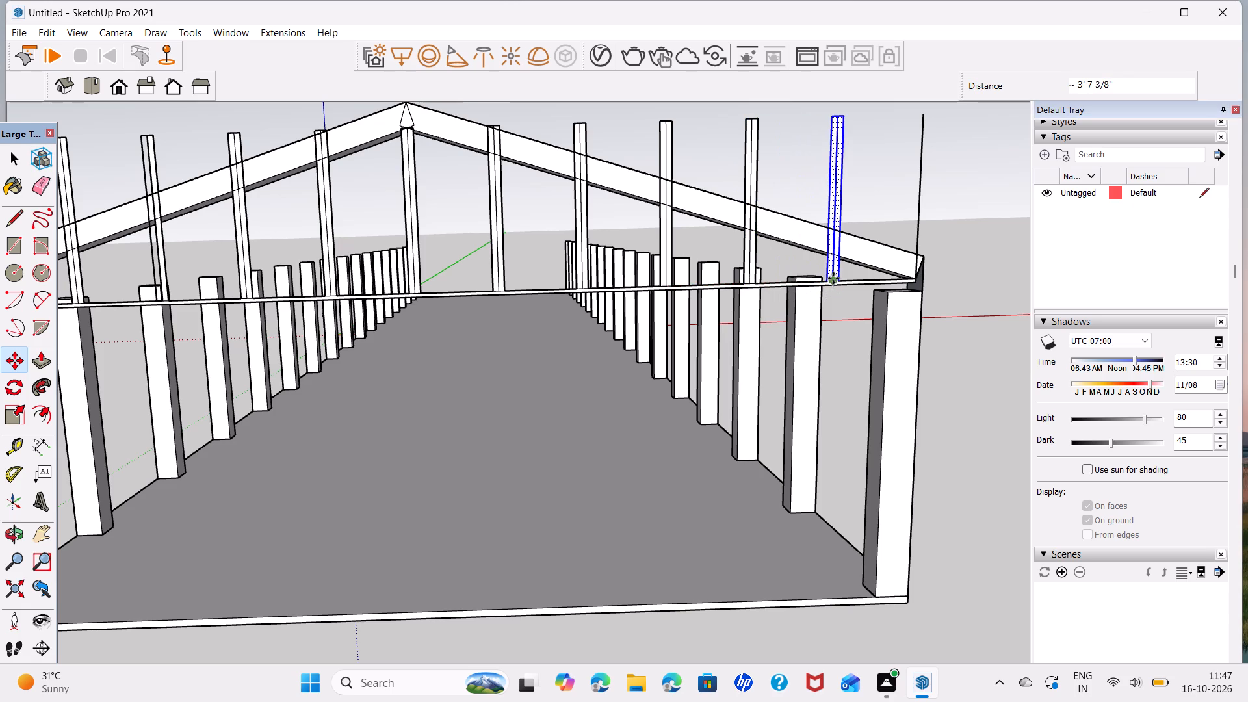
{"action": "left_click", "coordinate": [833, 278]}
{"action": "key", "text": "space"}
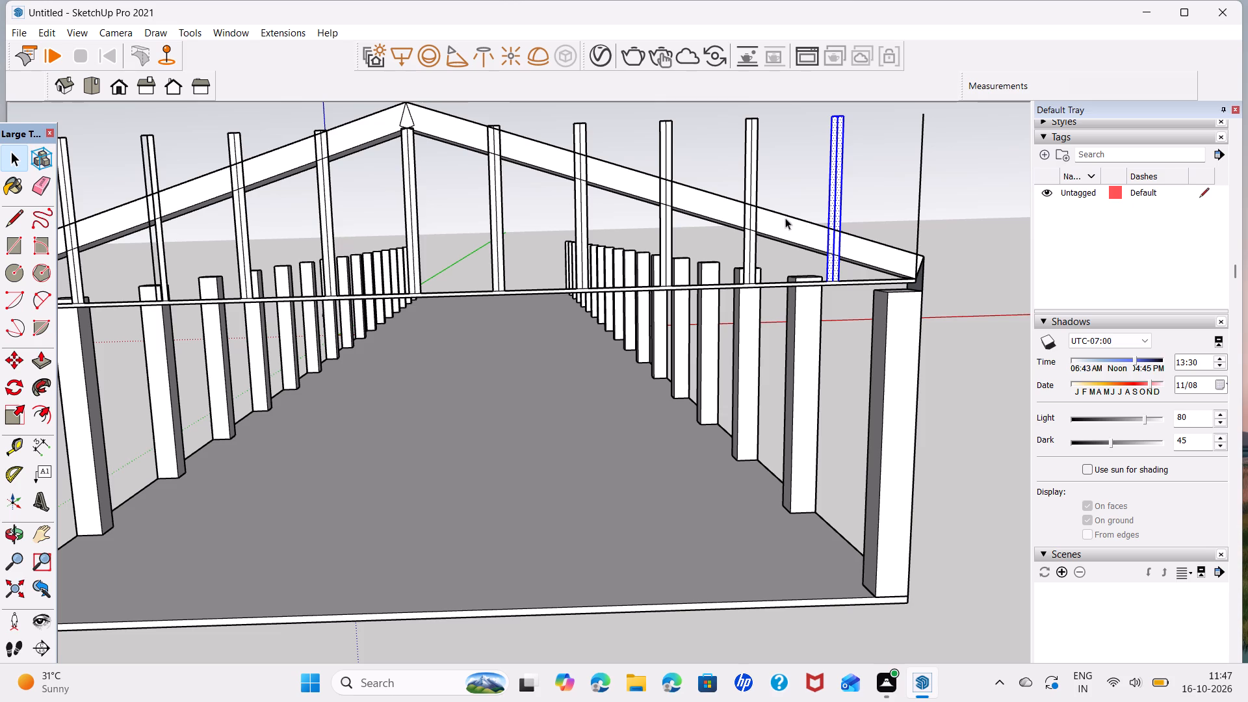
Delete the leftover division edges running up the second and third vertical posts of the truss.
{"action": "left_click", "coordinate": [751, 217]}
{"action": "left_click", "coordinate": [757, 218]}
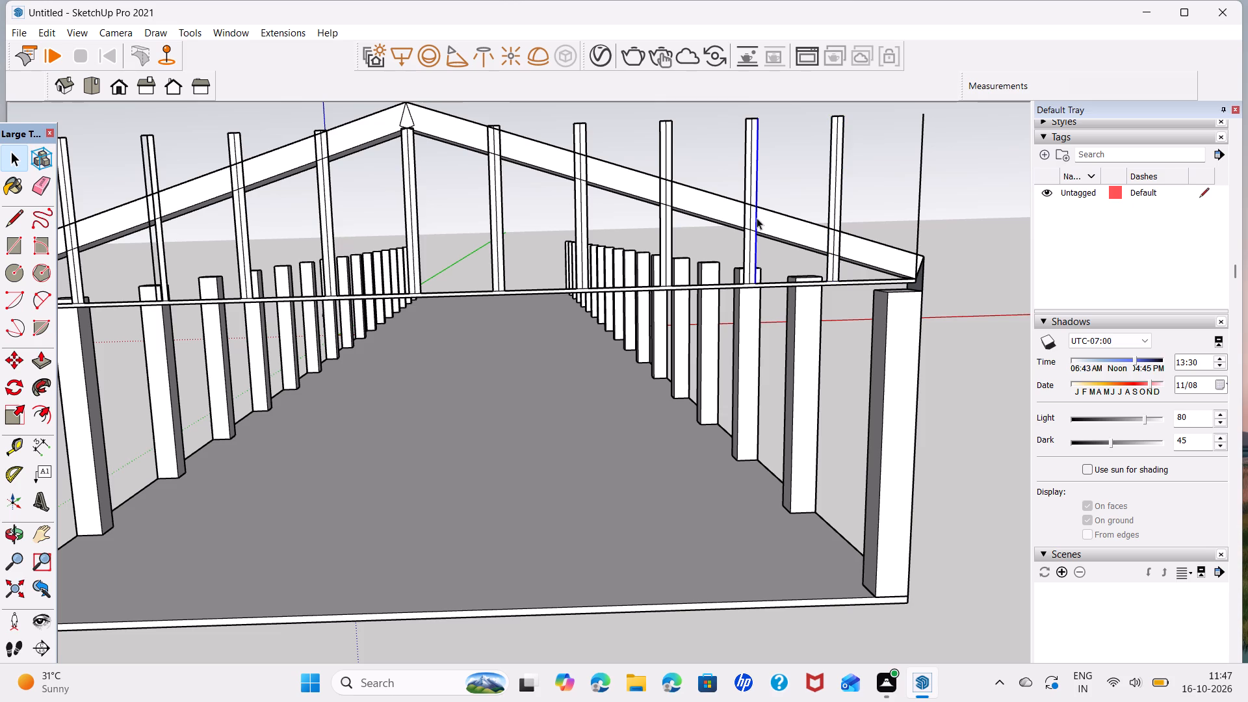
{"action": "scroll", "coordinate": [86, 237], "scroll_direction": "down", "scroll_amount": 2}
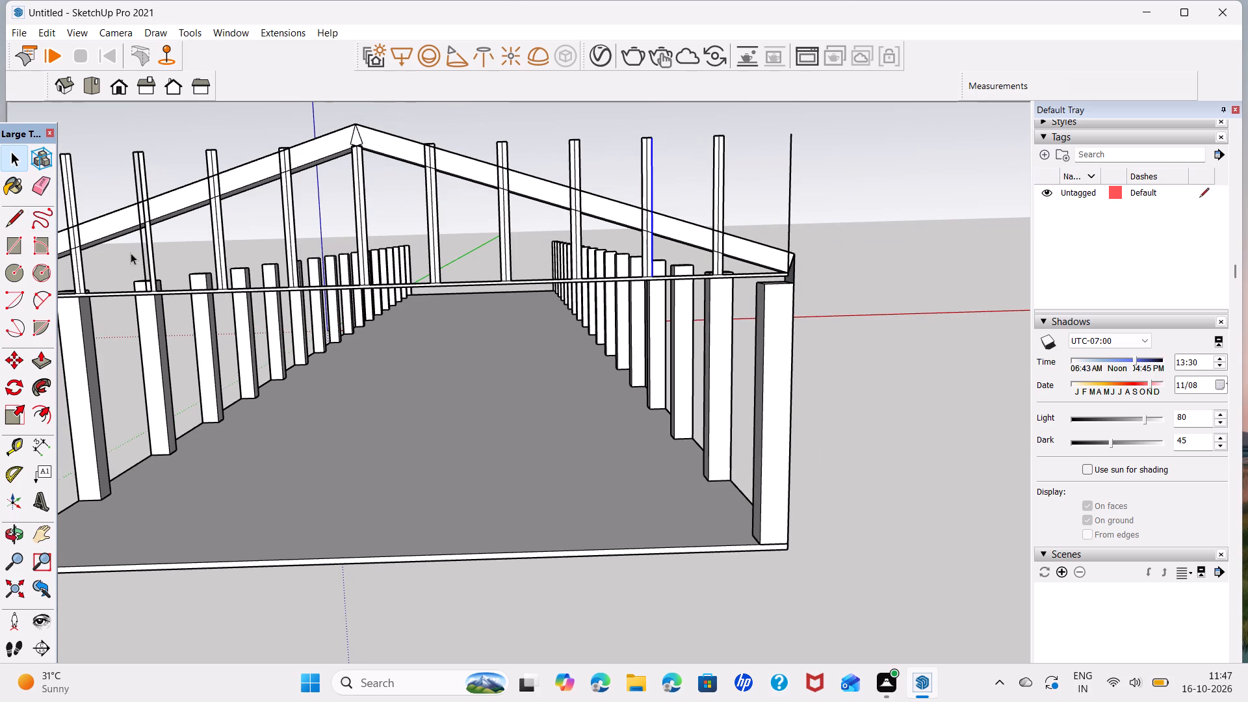
{"action": "middle_click_drag", "start_coordinate": [158, 266], "coordinate": [397, 298]}
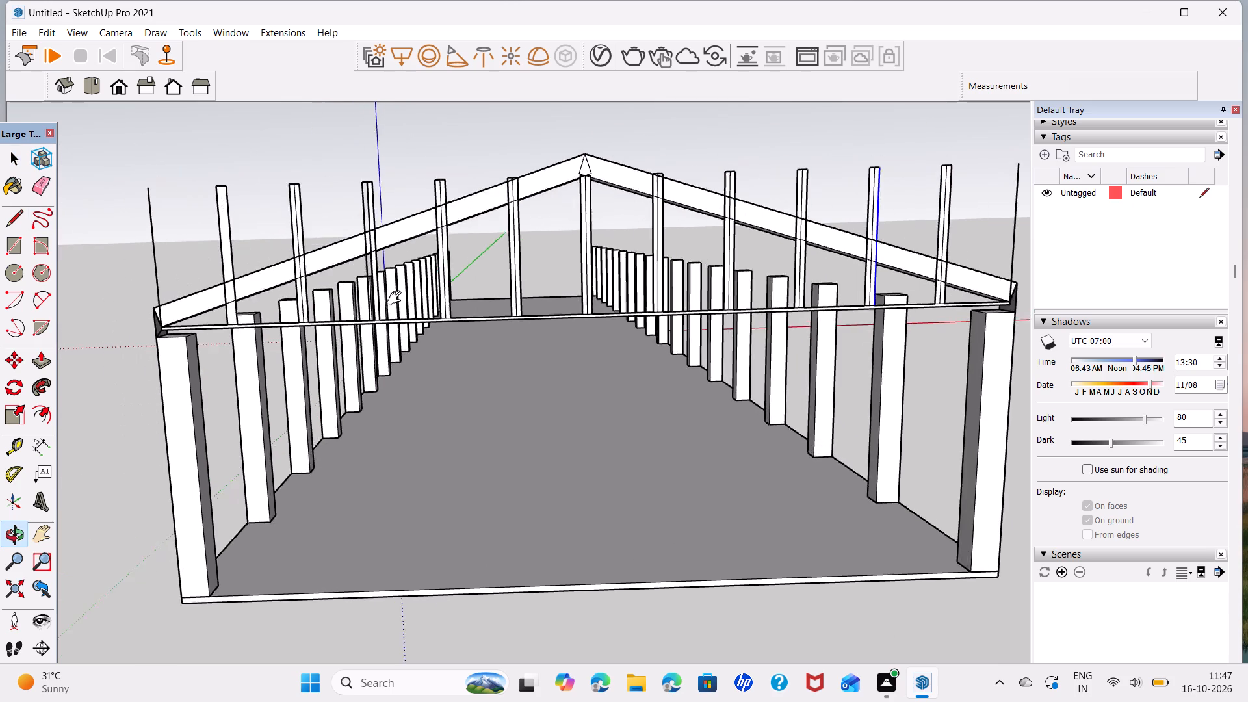
{"action": "middle_click_drag", "start_coordinate": [397, 298], "coordinate": [554, 313]}
{"action": "scroll", "coordinate": [486, 310], "scroll_direction": "up", "scroll_amount": 3}
{"action": "scroll", "coordinate": [441, 324], "scroll_direction": "down", "scroll_amount": 3}
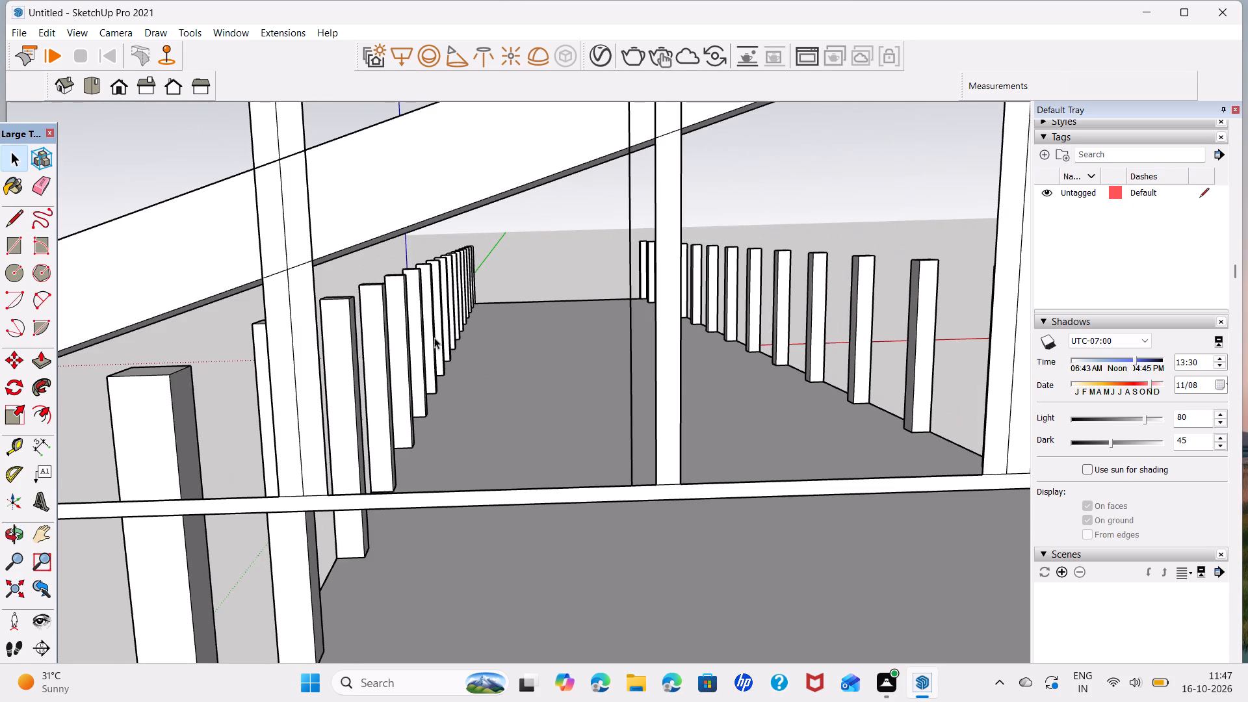
{"action": "left_click", "coordinate": [298, 404]}
{"action": "key", "text": "Delete"}
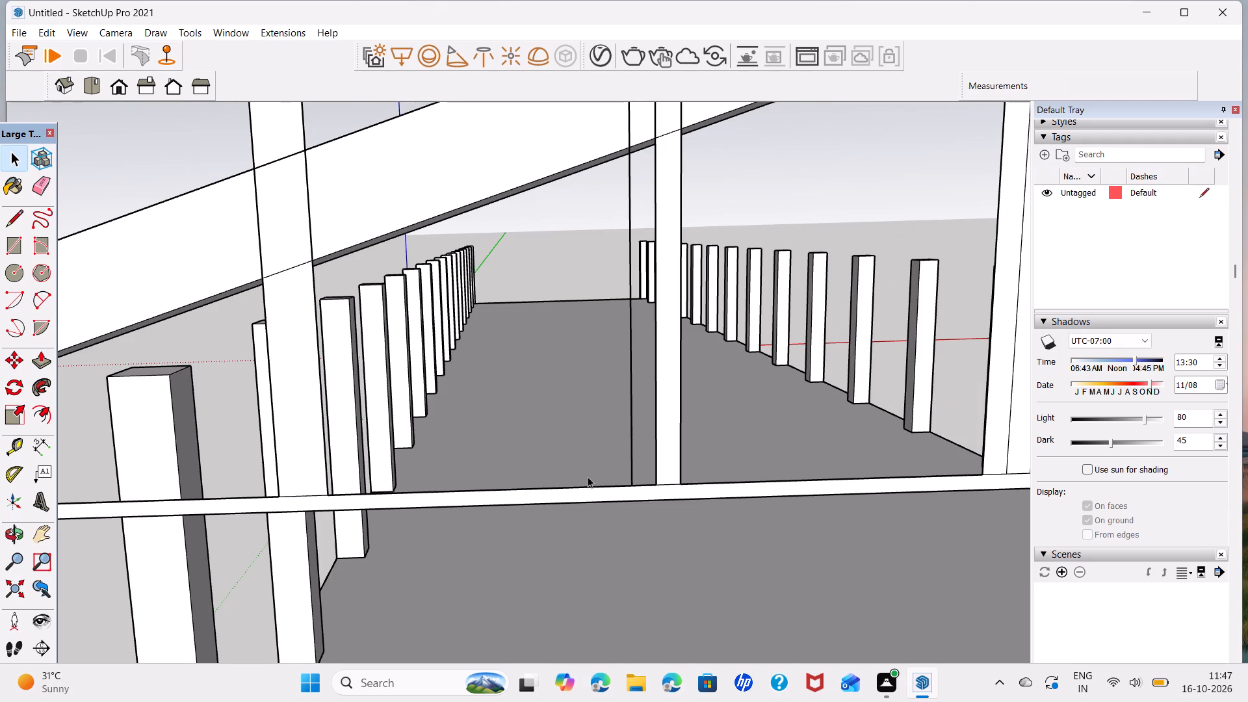
{"action": "left_click", "coordinate": [657, 466]}
{"action": "key", "text": "Delete"}
{"action": "scroll", "coordinate": [657, 467], "scroll_direction": "down", "scroll_amount": 3}
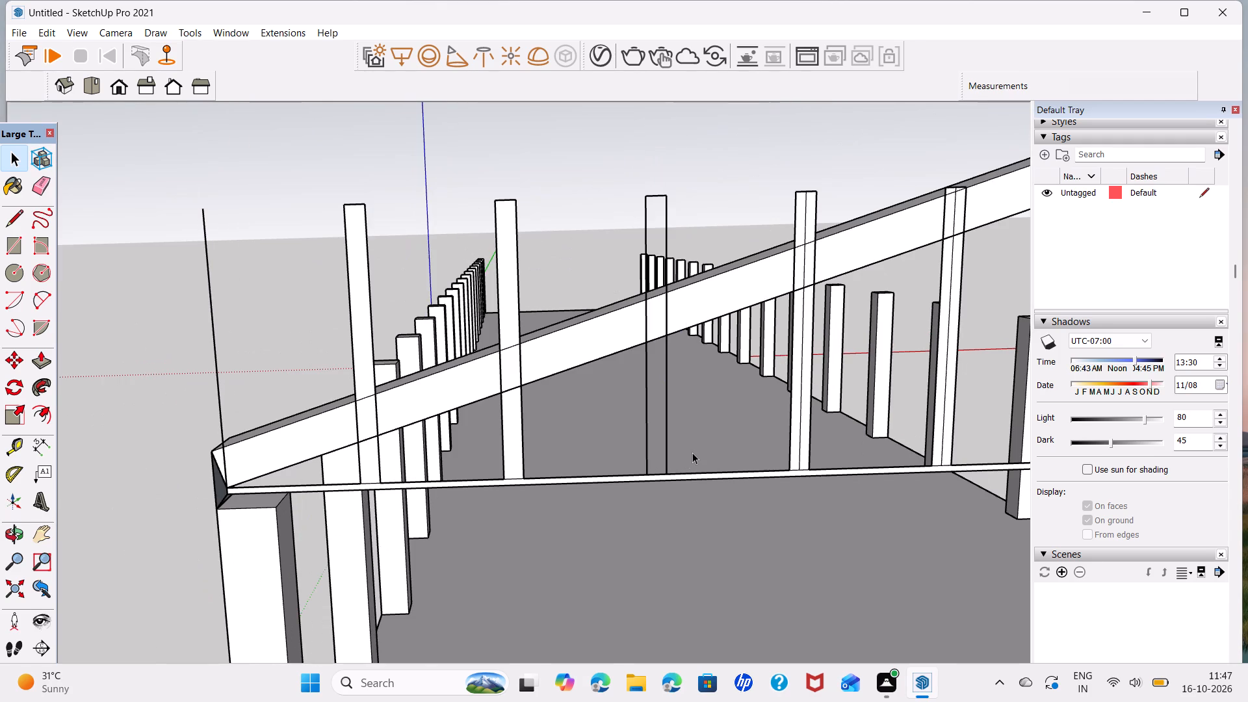
Delete the leftover centre edges of the fourth to eighth vertical posts, including the one under the ridge.
{"action": "middle_click_drag", "start_coordinate": [692, 452], "coordinate": [423, 392], "text": "shift"}
{"action": "scroll", "coordinate": [413, 368], "scroll_direction": "down", "scroll_amount": 4}
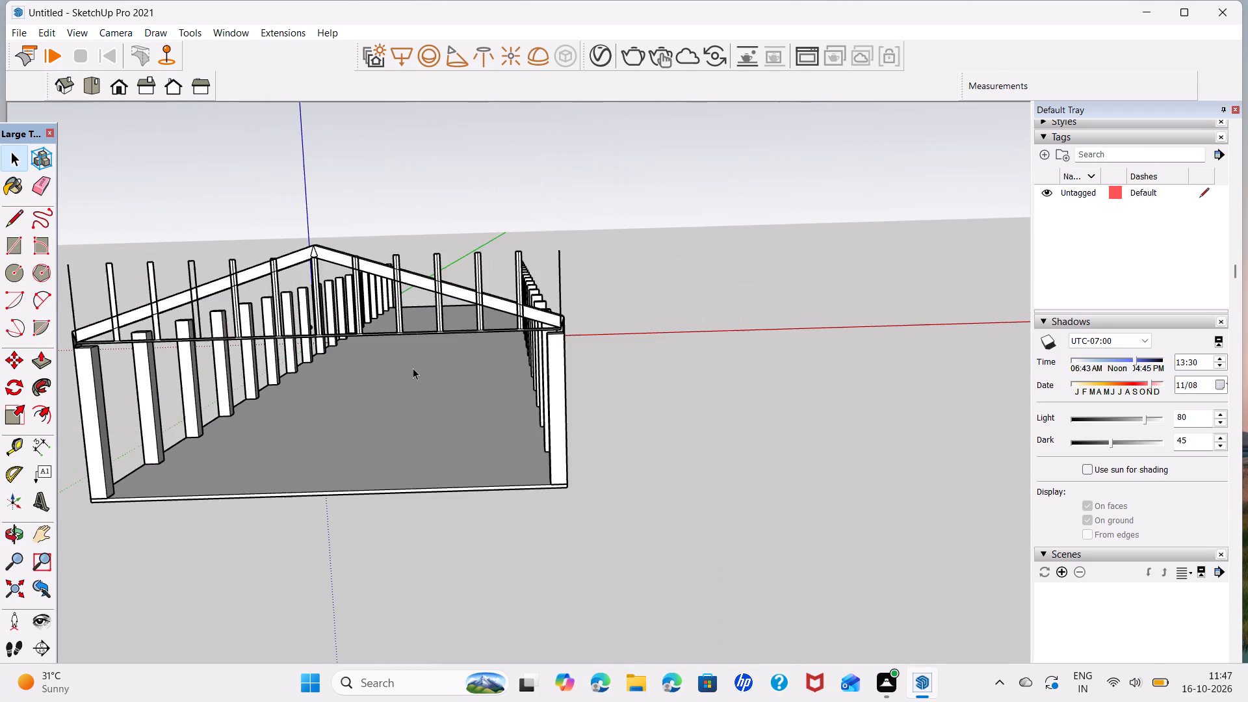
{"action": "middle_click_drag", "start_coordinate": [359, 352], "coordinate": [524, 362]}
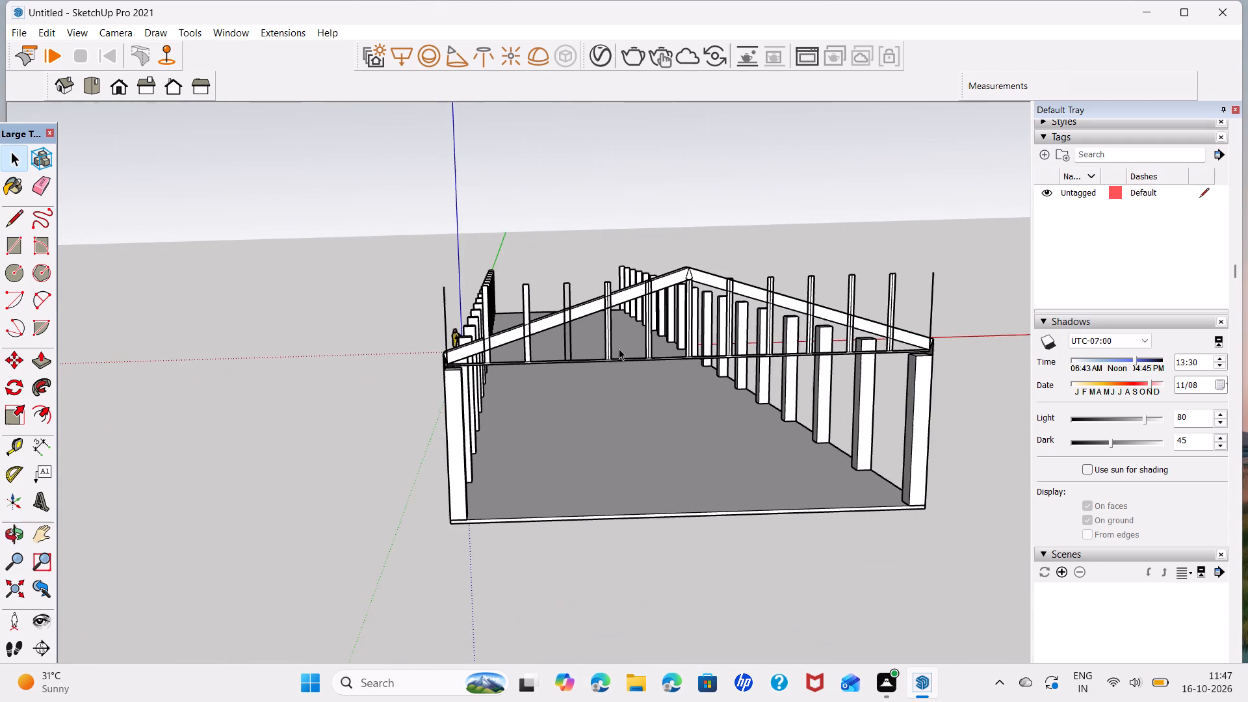
{"action": "scroll", "coordinate": [612, 341], "scroll_direction": "up", "scroll_amount": 3}
{"action": "left_click", "coordinate": [607, 336]}
{"action": "key", "text": "Delete"}
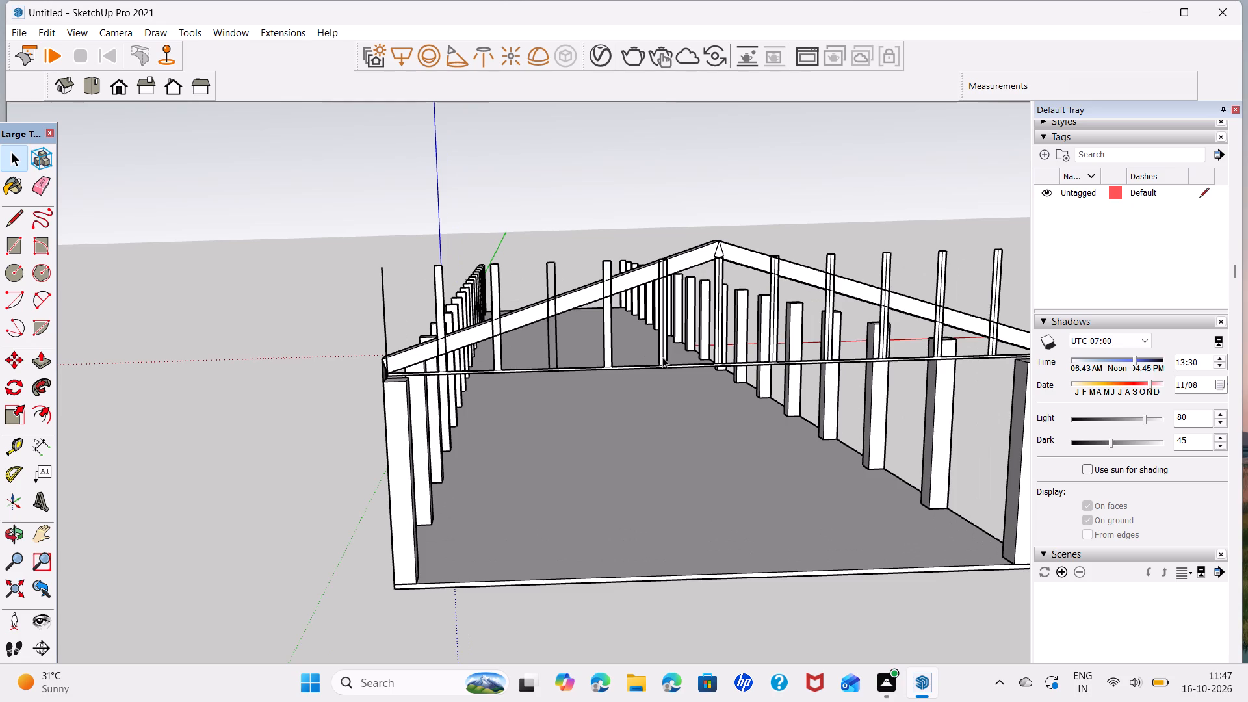
{"action": "left_click", "coordinate": [662, 357]}
{"action": "key", "text": "Delete"}
{"action": "left_click", "coordinate": [719, 342]}
{"action": "key", "text": "Delete"}
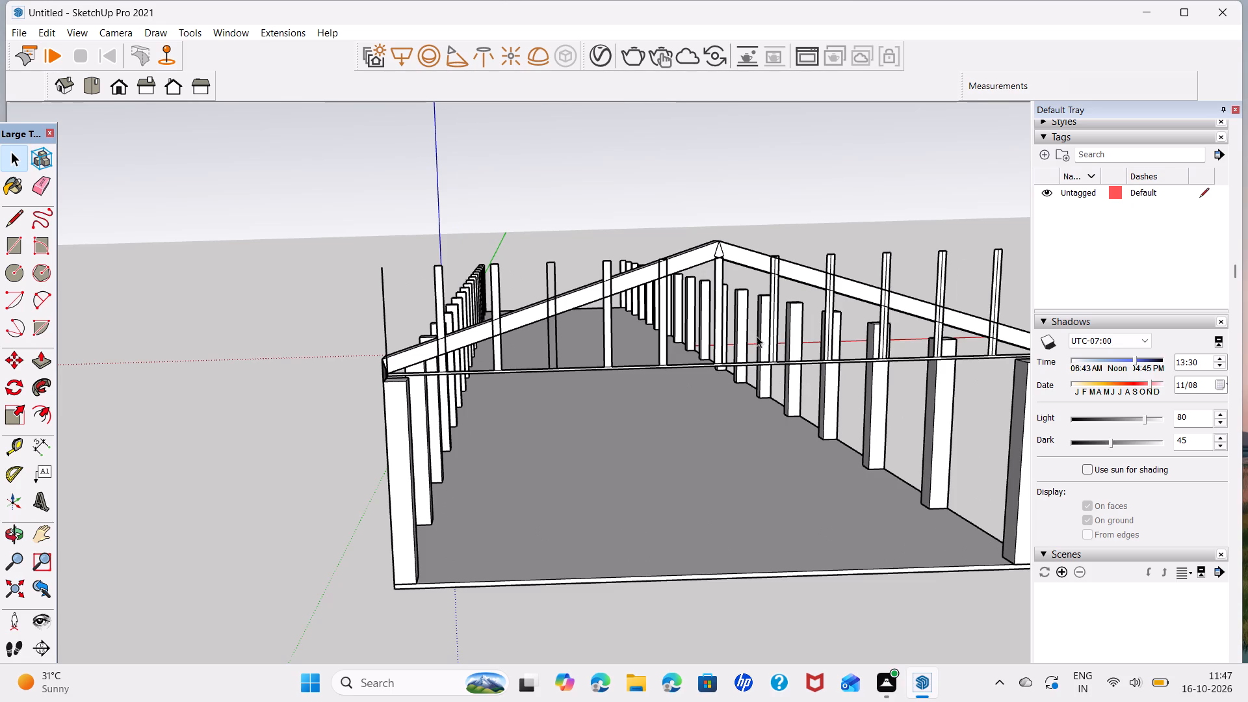
{"action": "left_click", "coordinate": [773, 346]}
{"action": "key", "text": "Delete"}
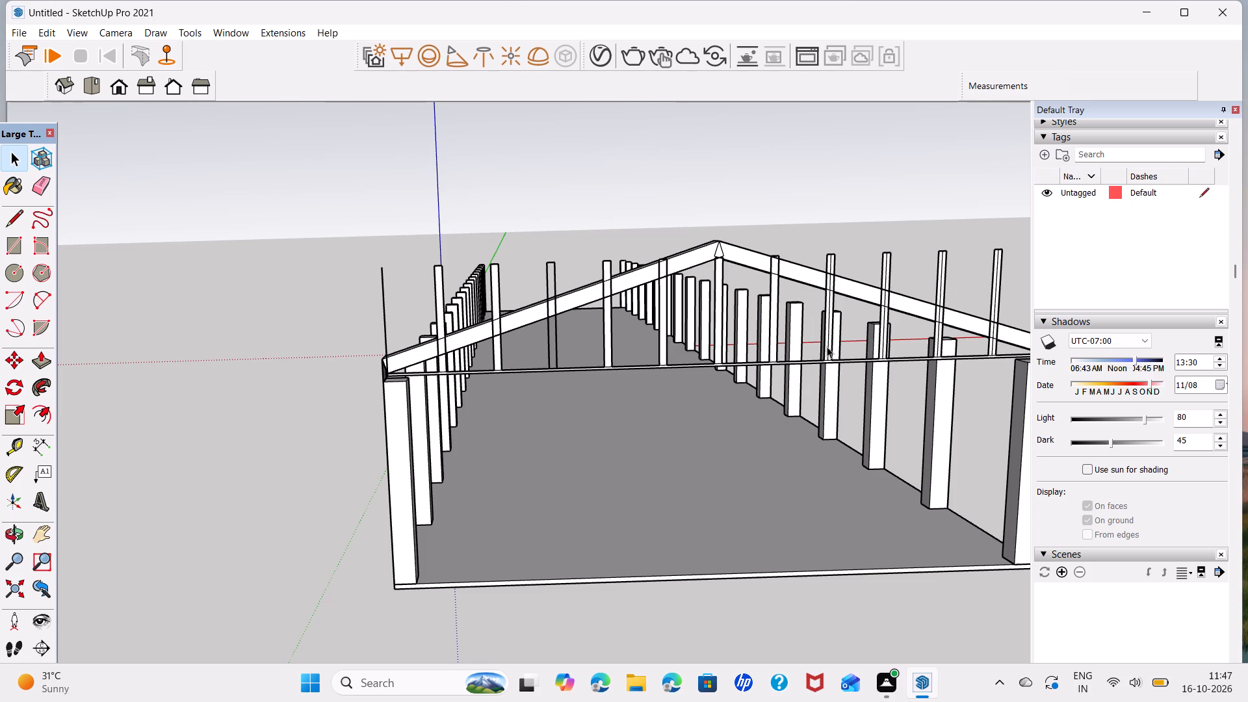
{"action": "left_click", "coordinate": [827, 352]}
{"action": "key", "text": "Delete"}
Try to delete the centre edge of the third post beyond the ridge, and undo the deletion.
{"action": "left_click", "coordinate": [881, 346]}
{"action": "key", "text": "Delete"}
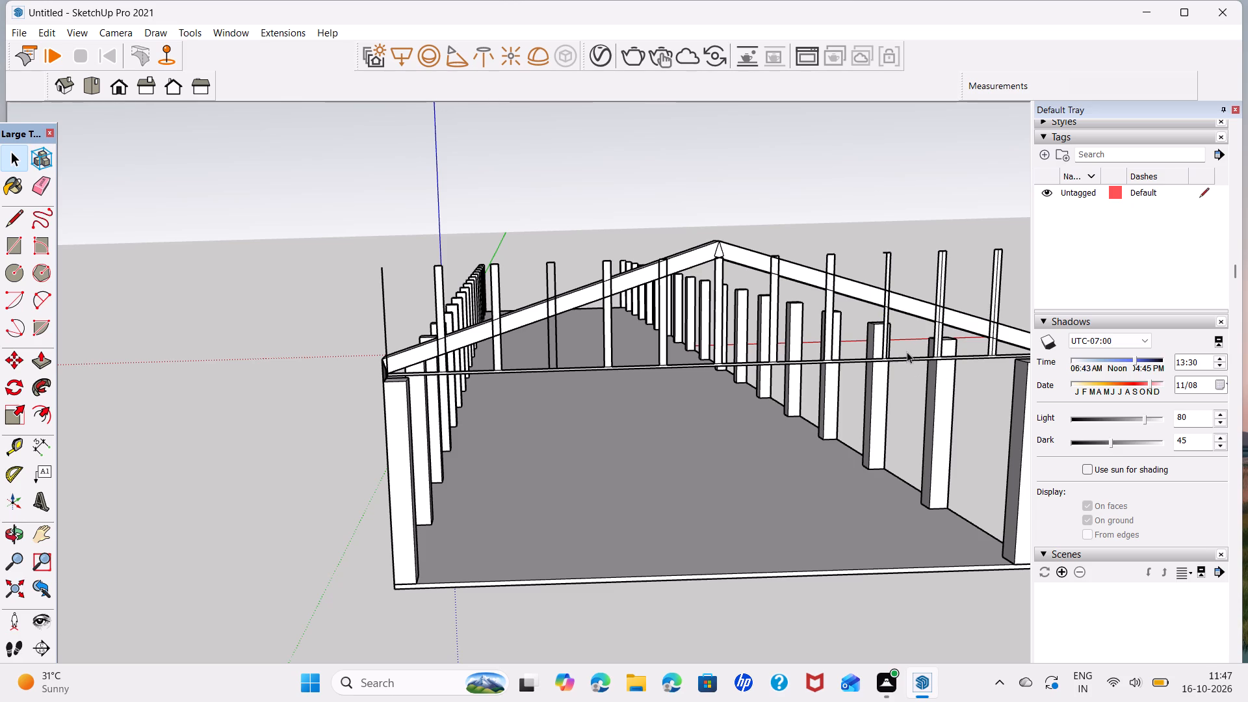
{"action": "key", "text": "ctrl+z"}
Delete the leftover centre edges of the third and fourth vertical posts beyond the ridge.
{"action": "scroll", "coordinate": [884, 337], "scroll_direction": "up", "scroll_amount": 2}
{"action": "left_click", "coordinate": [883, 336]}
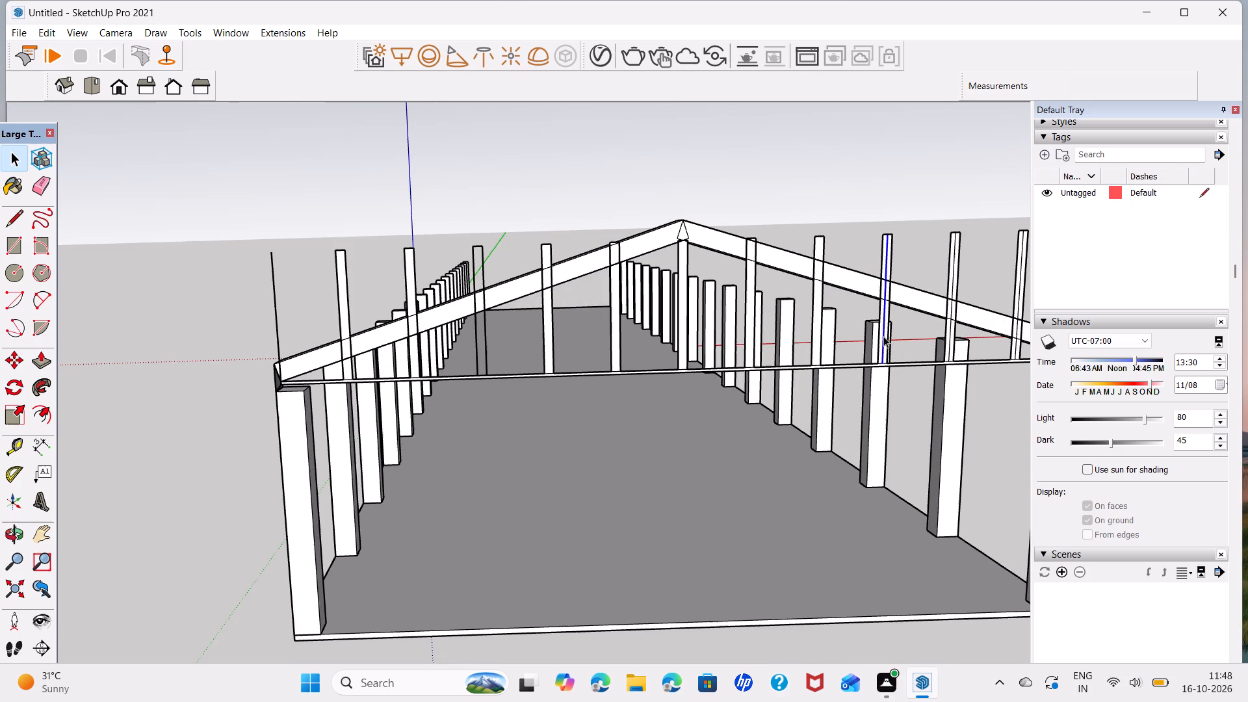
{"action": "key", "text": "Delete"}
{"action": "left_click", "coordinate": [950, 333]}
{"action": "key", "text": "Delete"}
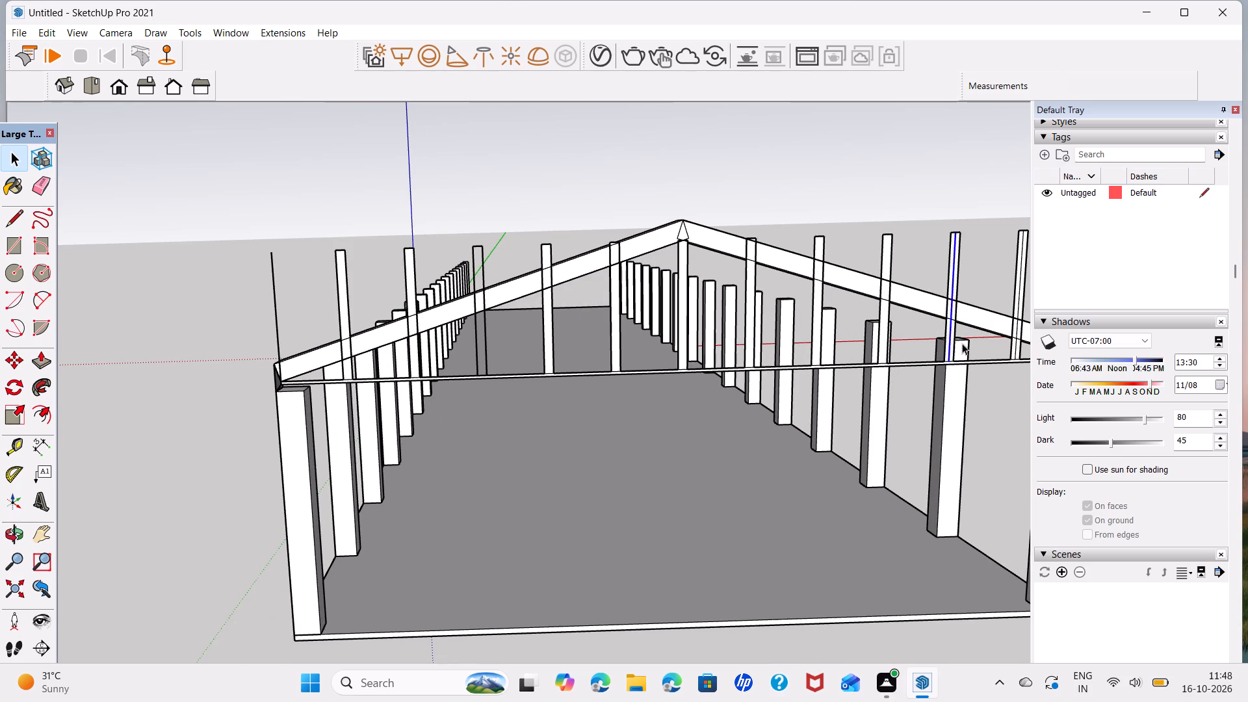
Delete the leftover centre edge of the fifth vertical post beyond the ridge.
{"action": "left_click", "coordinate": [1017, 343]}
{"action": "key", "text": "Delete"}
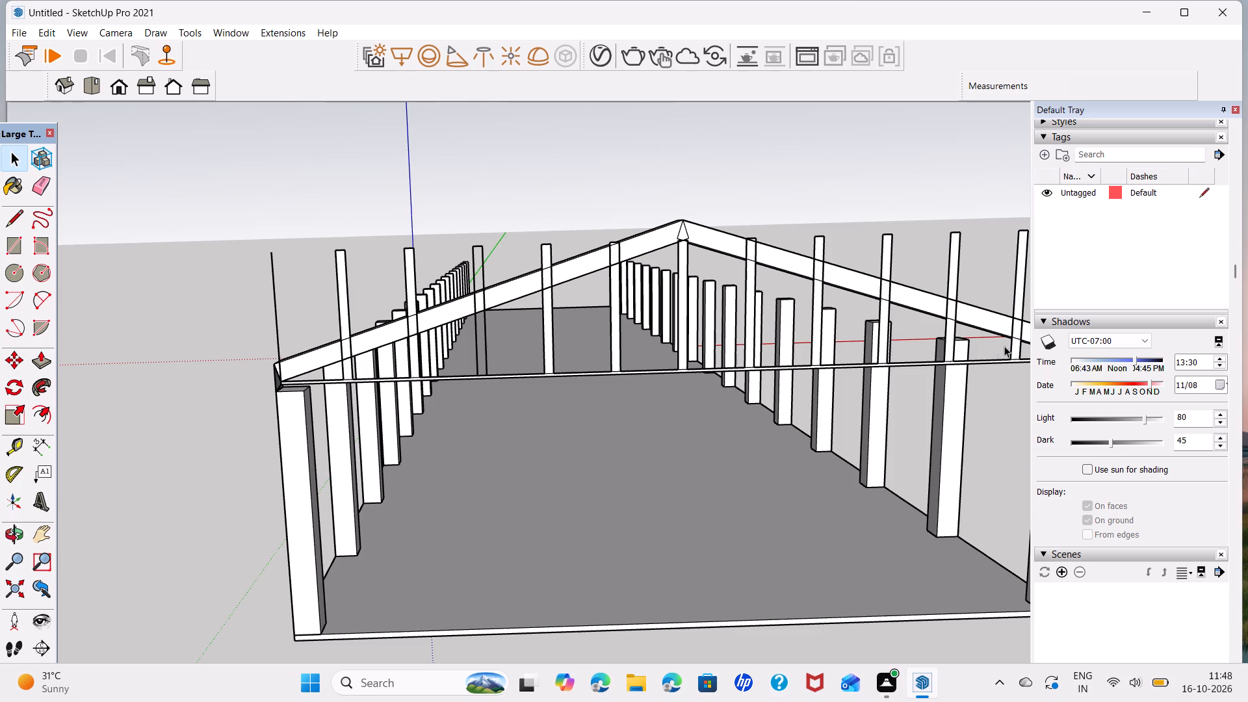
Delete the single stray vertical lines standing at both ends of the truss.
{"action": "scroll", "coordinate": [954, 366], "scroll_direction": "down", "scroll_amount": 2}
{"action": "middle_click_drag", "start_coordinate": [950, 369], "coordinate": [840, 352], "text": "shift"}
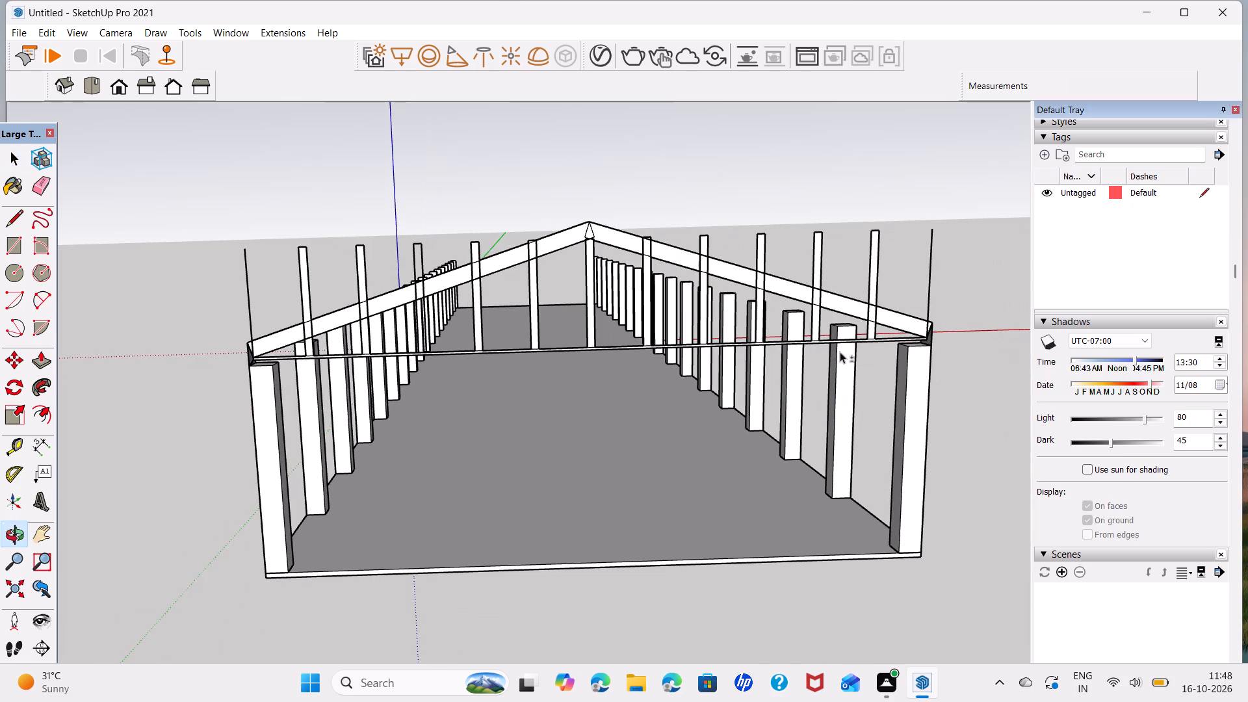
{"action": "left_click", "coordinate": [930, 249]}
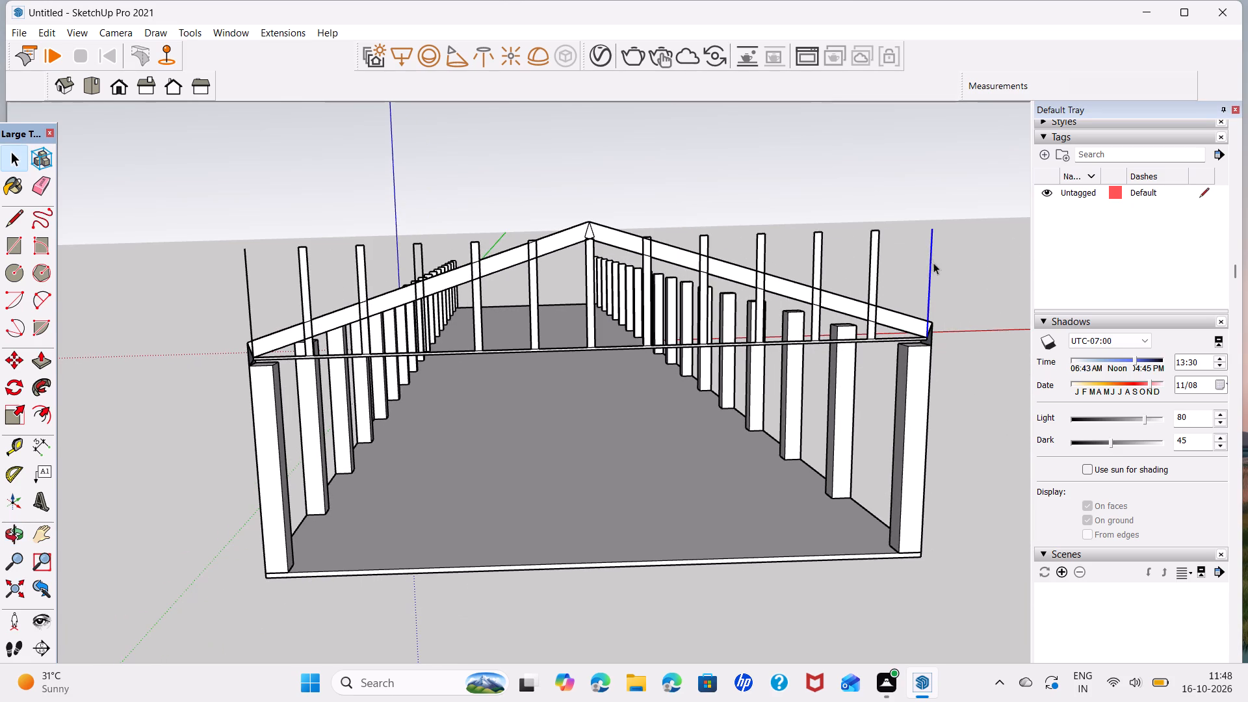
{"action": "key", "text": "Delete"}
{"action": "left_click", "coordinate": [247, 265]}
{"action": "key", "text": "Delete"}
{"action": "left_click", "coordinate": [268, 198]}
Draw diagonals, about 3' 10" and 3' 11", from the first and third posts' bases to the second post under the rafter.
{"action": "scroll", "coordinate": [473, 400], "scroll_direction": "down", "scroll_amount": 1}
{"action": "middle_click_drag", "start_coordinate": [486, 435], "coordinate": [484, 309]}
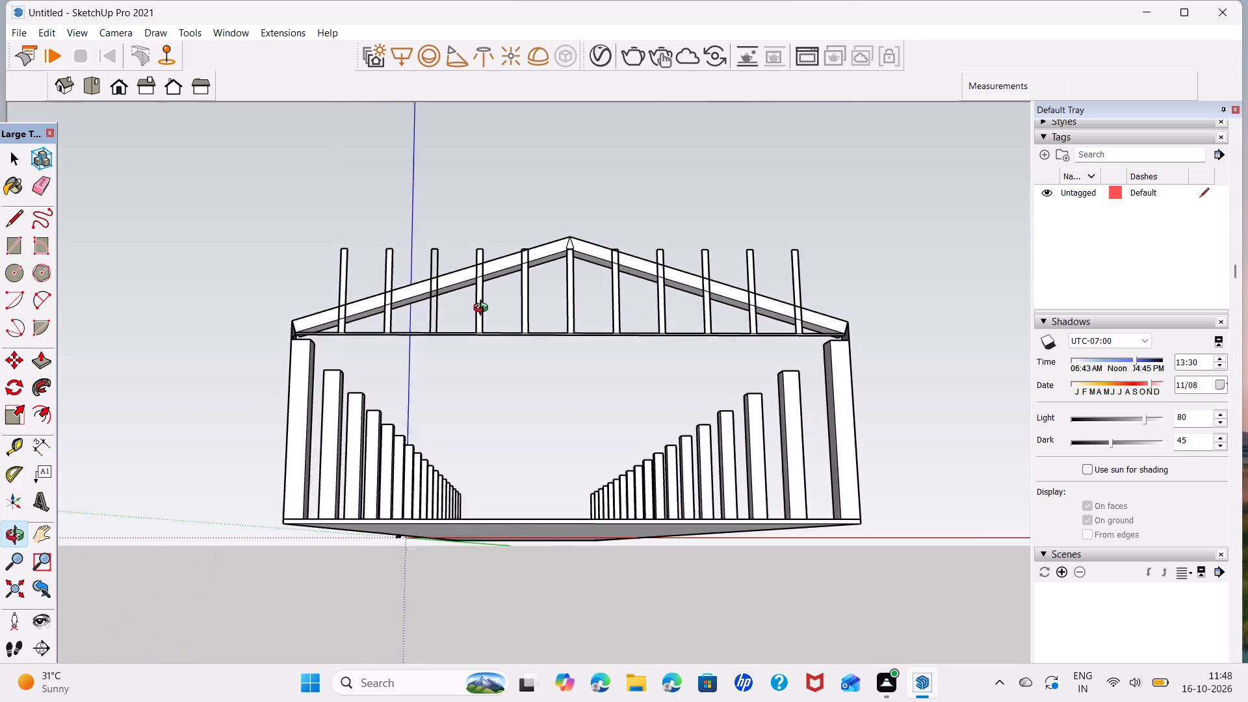
{"action": "middle_click_drag", "start_coordinate": [484, 309], "coordinate": [477, 305]}
{"action": "scroll", "coordinate": [343, 319], "scroll_direction": "up", "scroll_amount": 7}
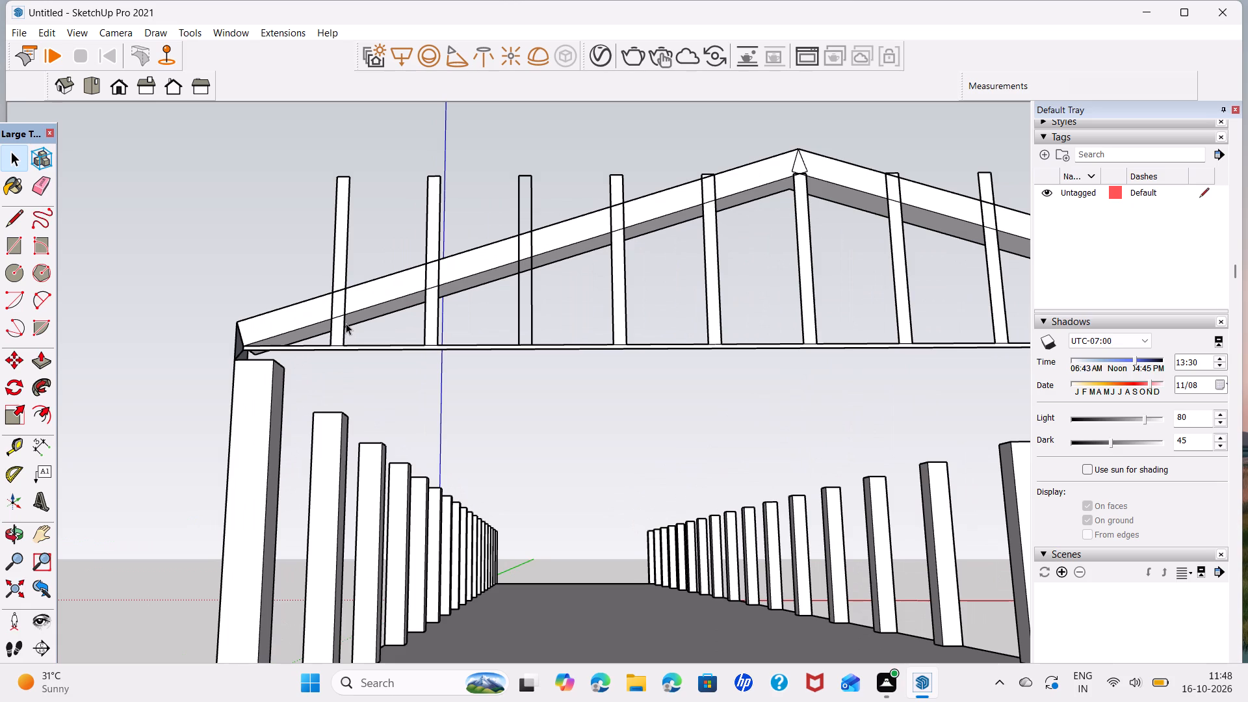
{"action": "scroll", "coordinate": [315, 323], "scroll_direction": "up", "scroll_amount": 2}
{"action": "middle_click_drag", "start_coordinate": [374, 339], "coordinate": [360, 380]}
{"action": "scroll", "coordinate": [330, 442], "scroll_direction": "up", "scroll_amount": 1}
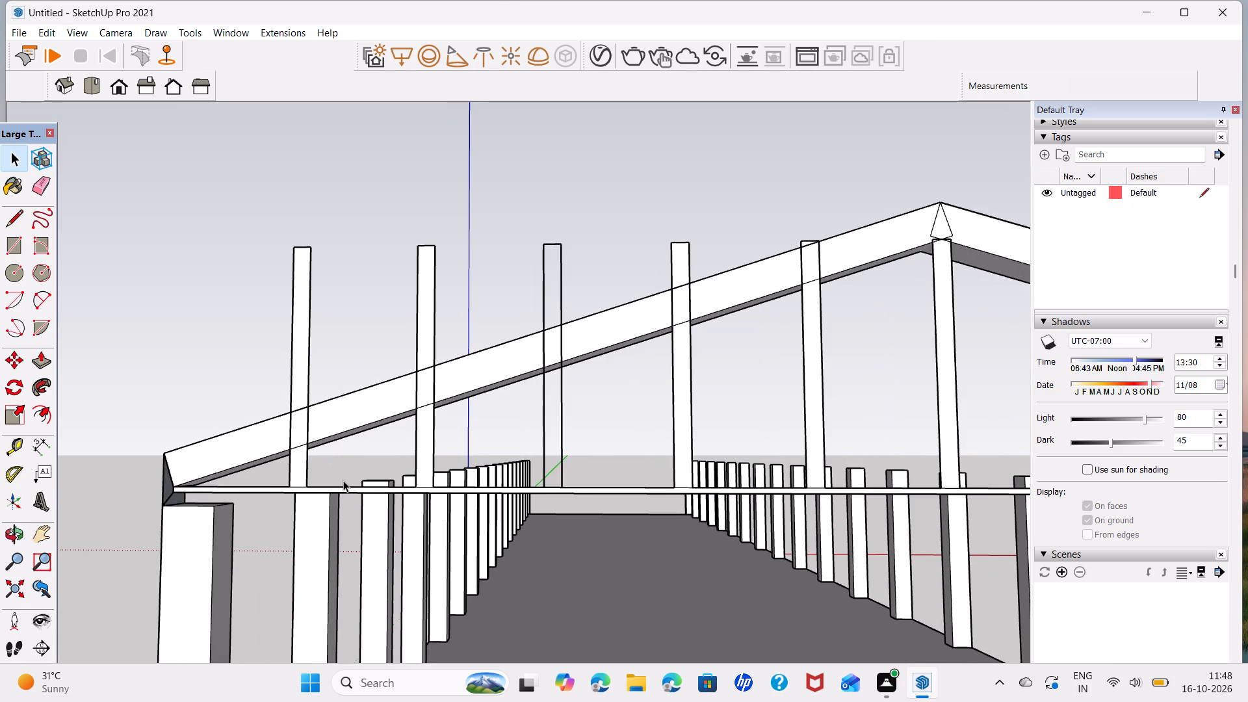
{"action": "key", "text": "l"}
{"action": "left_click", "coordinate": [311, 486]}
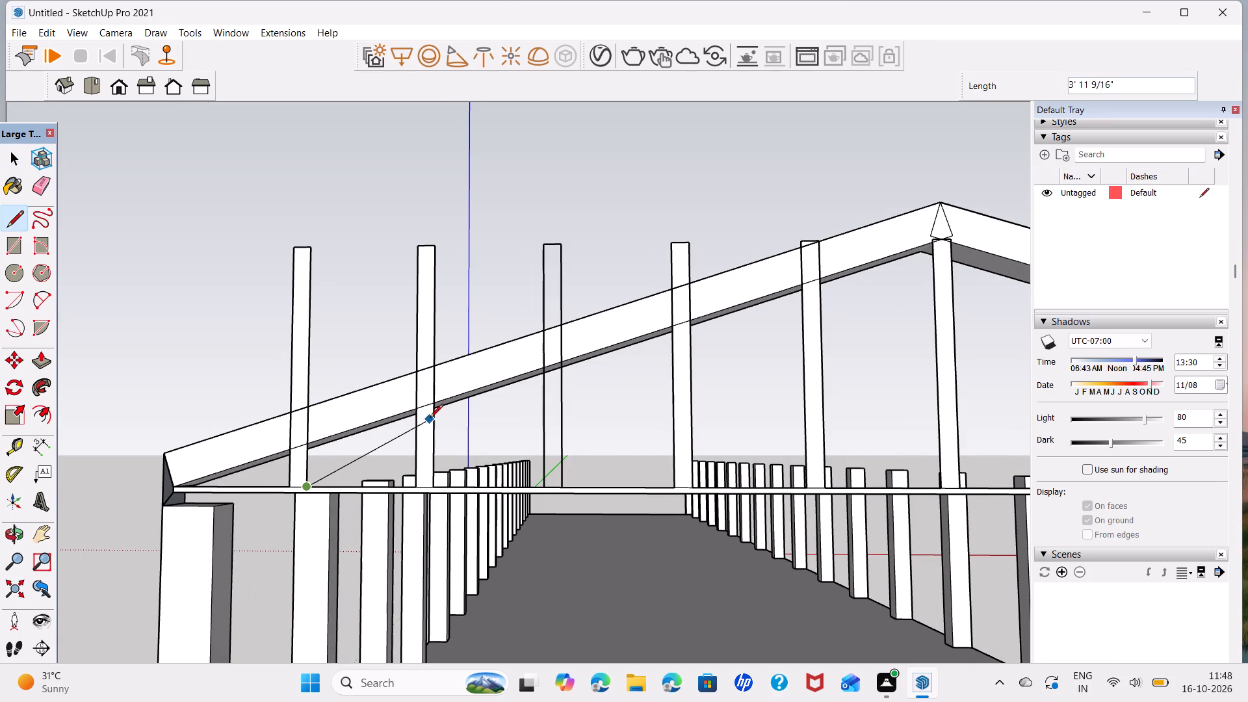
{"action": "left_click", "coordinate": [417, 411]}
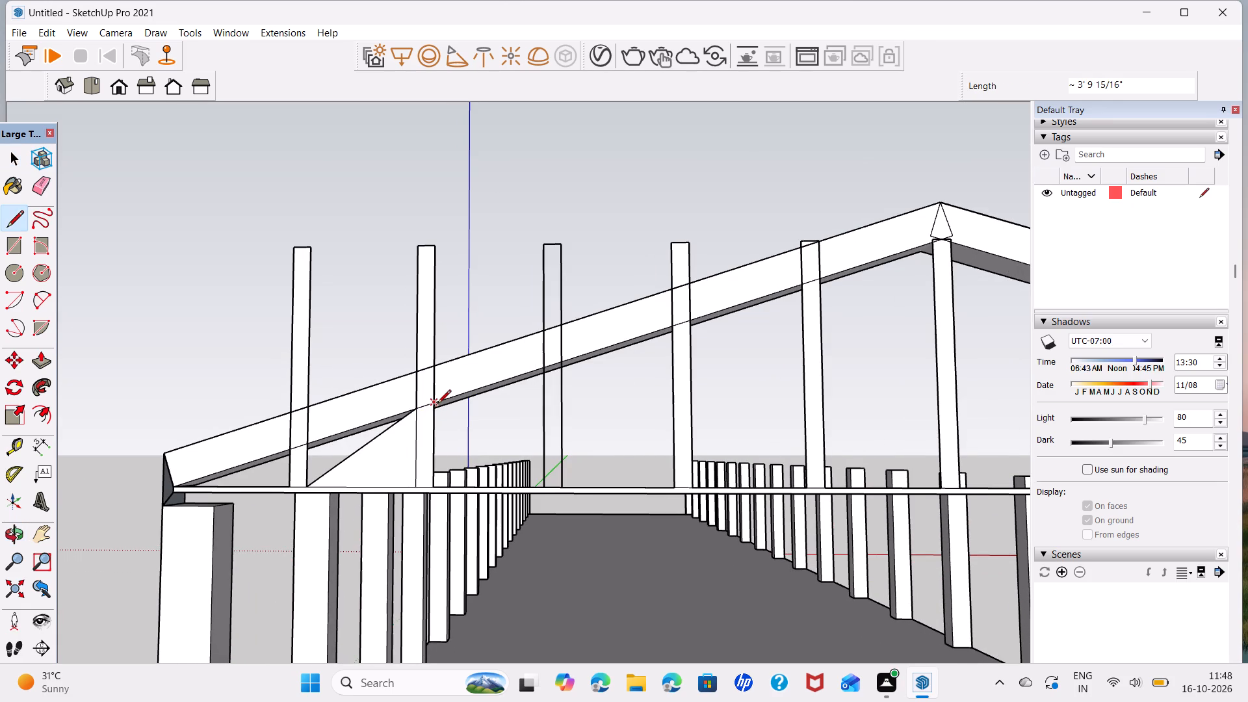
{"action": "left_click", "coordinate": [437, 404]}
{"action": "left_click", "coordinate": [540, 487]}
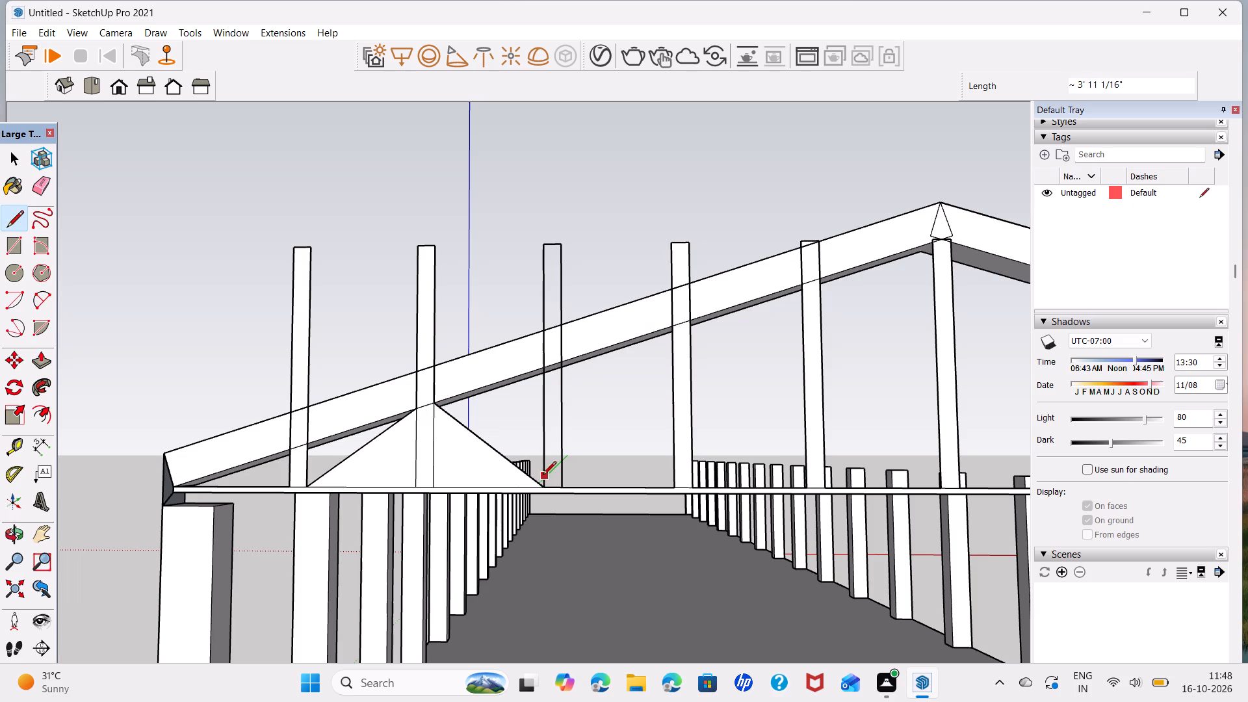
Draw diagonals, about 5' 6" and 5' 7 1/2", from the third and fifth posts' bases to the fourth post under the rafter.
{"action": "left_click", "coordinate": [562, 485]}
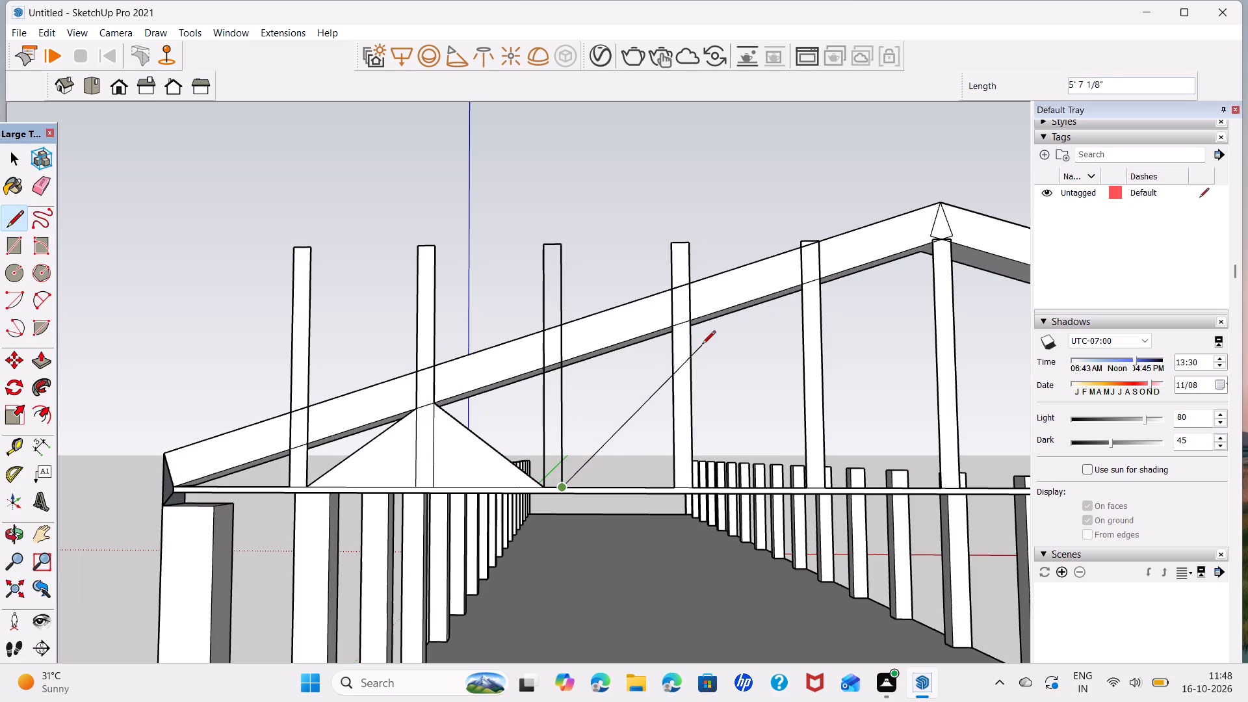
{"action": "left_click", "coordinate": [671, 328]}
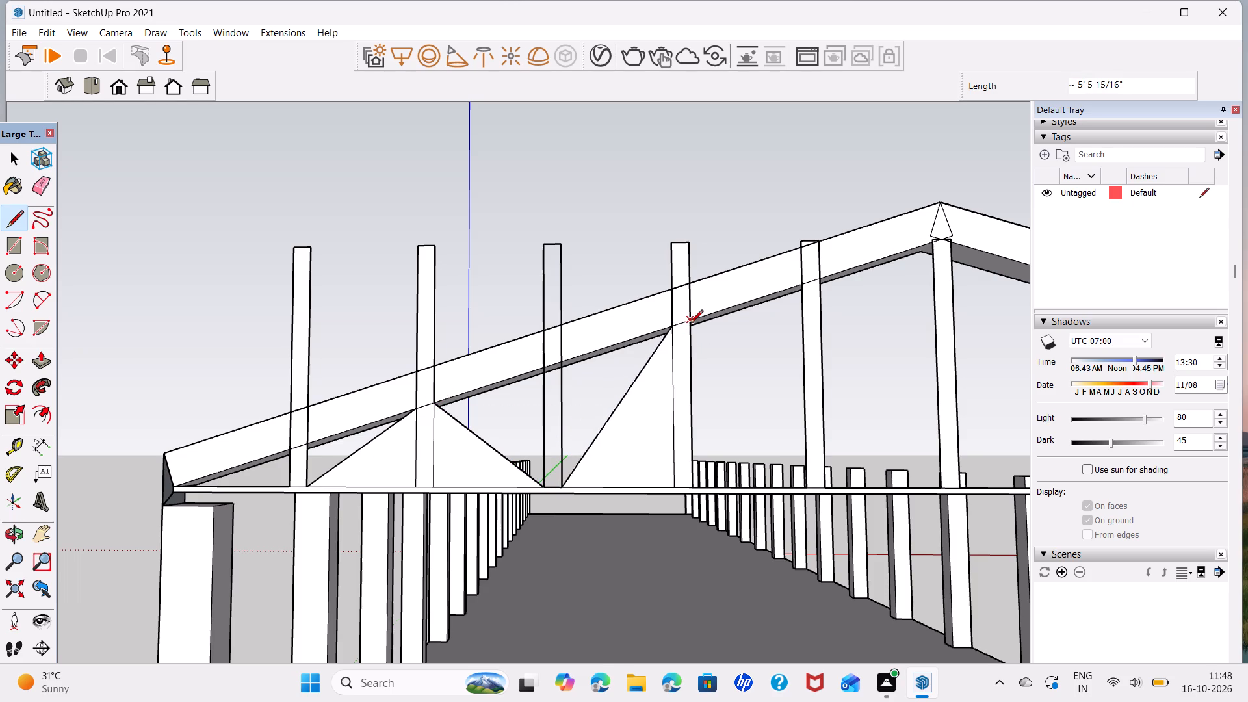
{"action": "left_click", "coordinate": [690, 324]}
{"action": "left_click", "coordinate": [807, 487]}
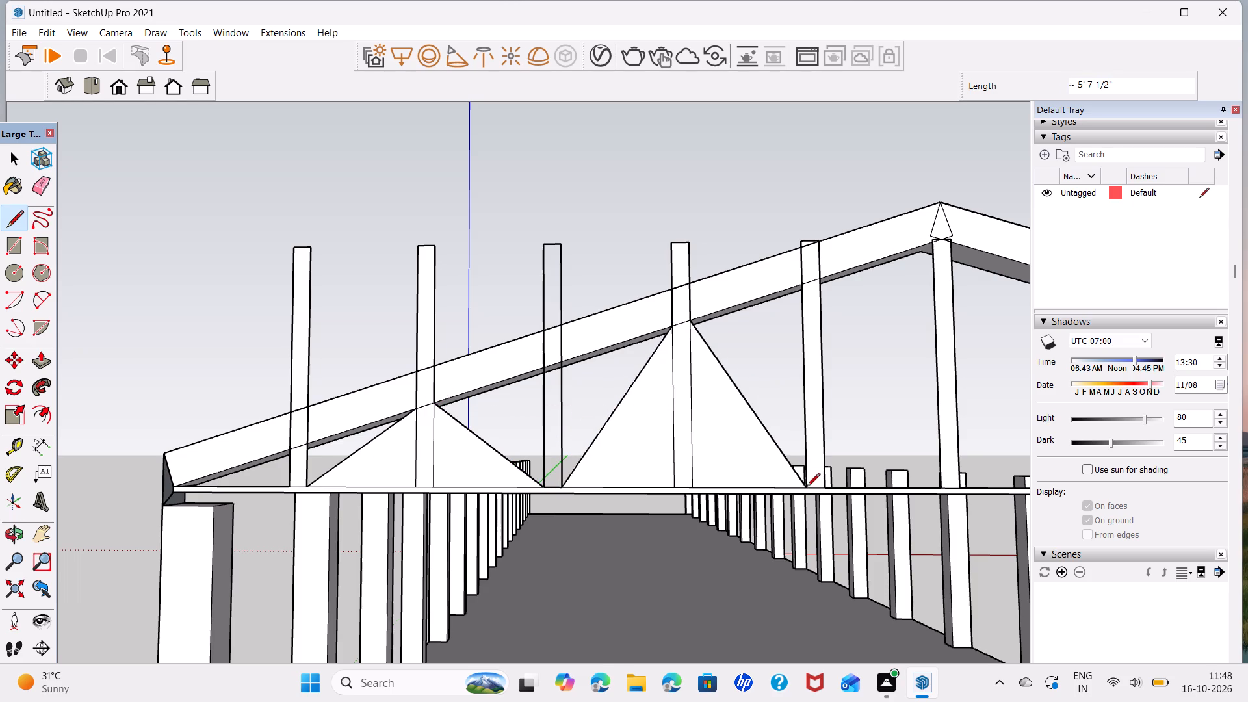
Draw diagonals, about 7' 7" and 7' 6", joining the ridge post just under the rafters to the bases of its two neighbouring posts.
{"action": "middle_click_drag", "start_coordinate": [812, 487], "coordinate": [496, 516], "text": "shift"}
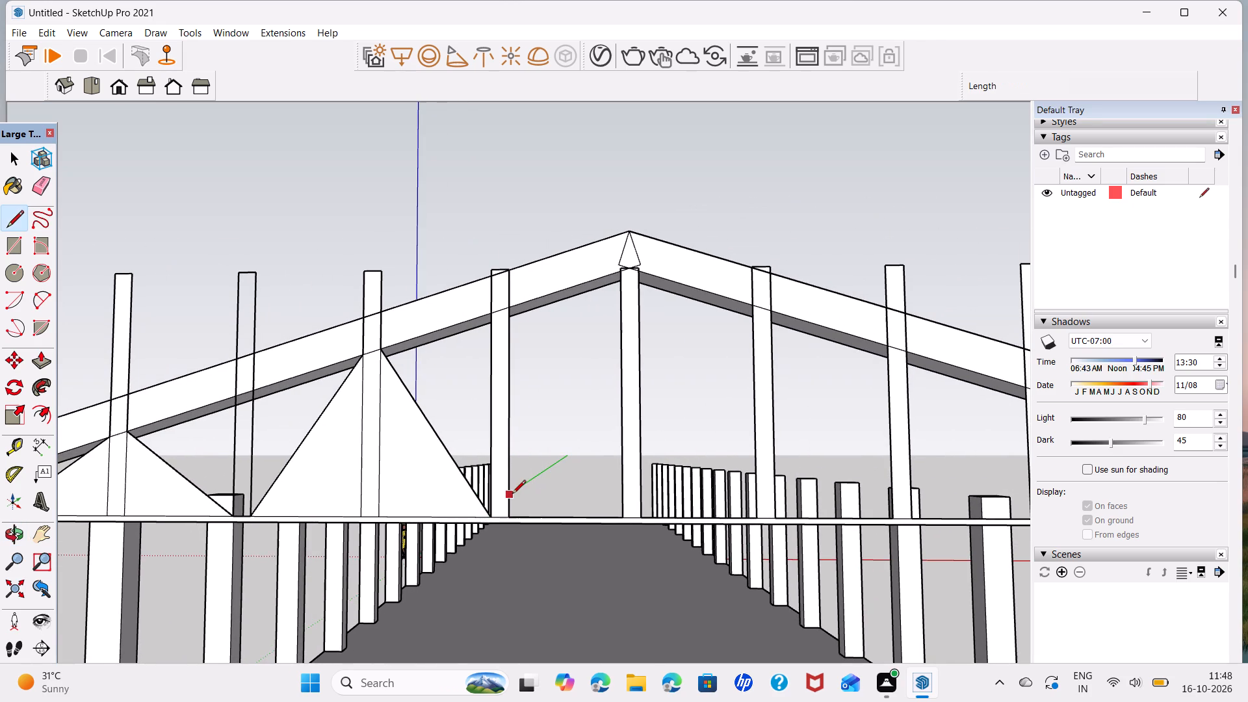
{"action": "left_click", "coordinate": [512, 513]}
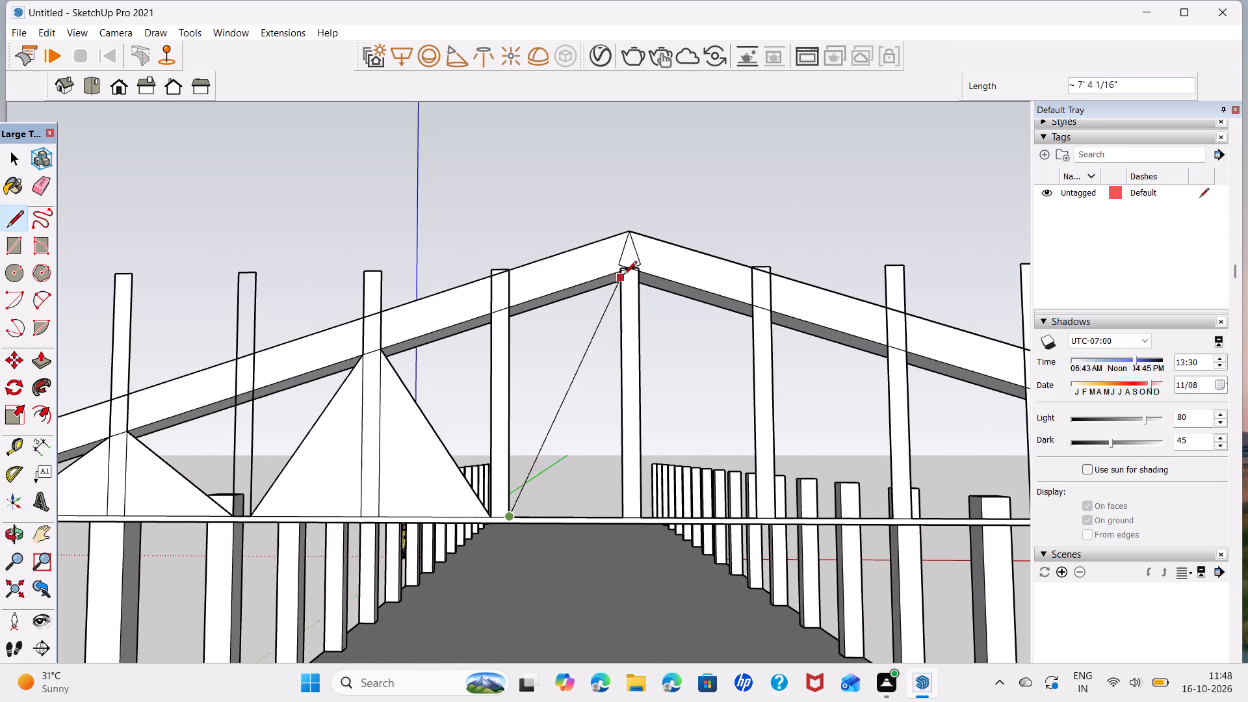
{"action": "left_click", "coordinate": [623, 276]}
{"action": "left_click", "coordinate": [640, 274]}
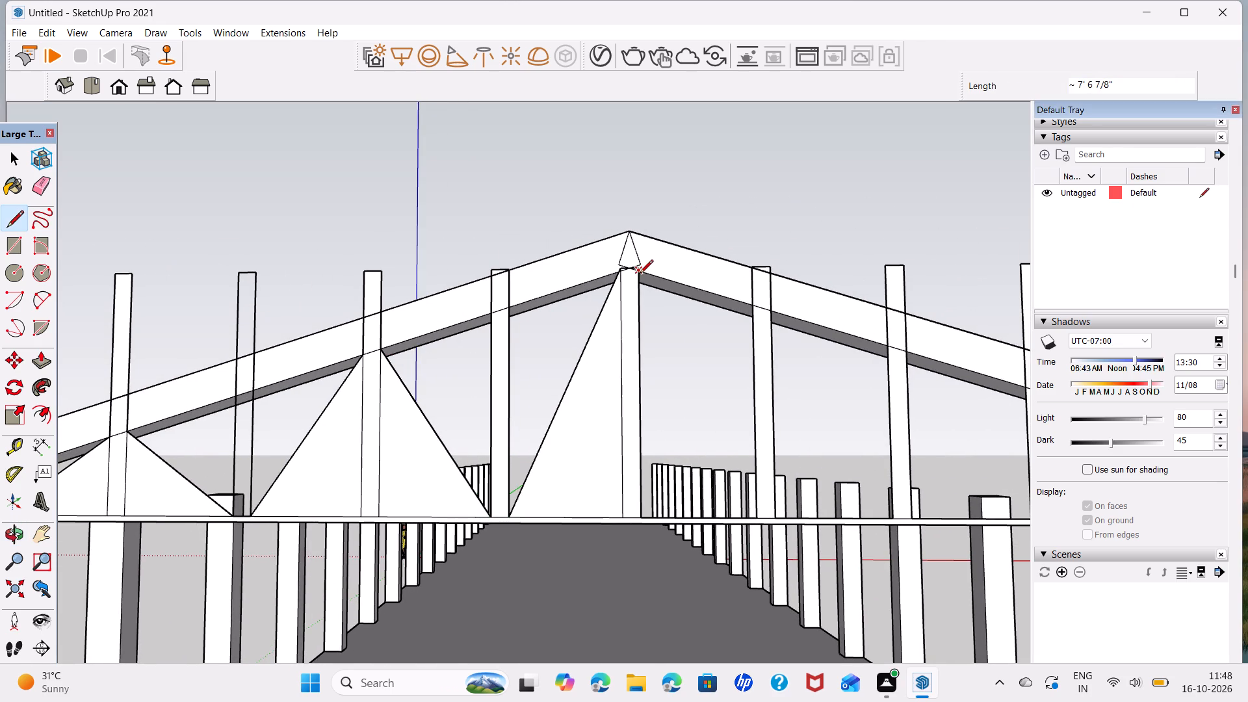
{"action": "left_click", "coordinate": [757, 517]}
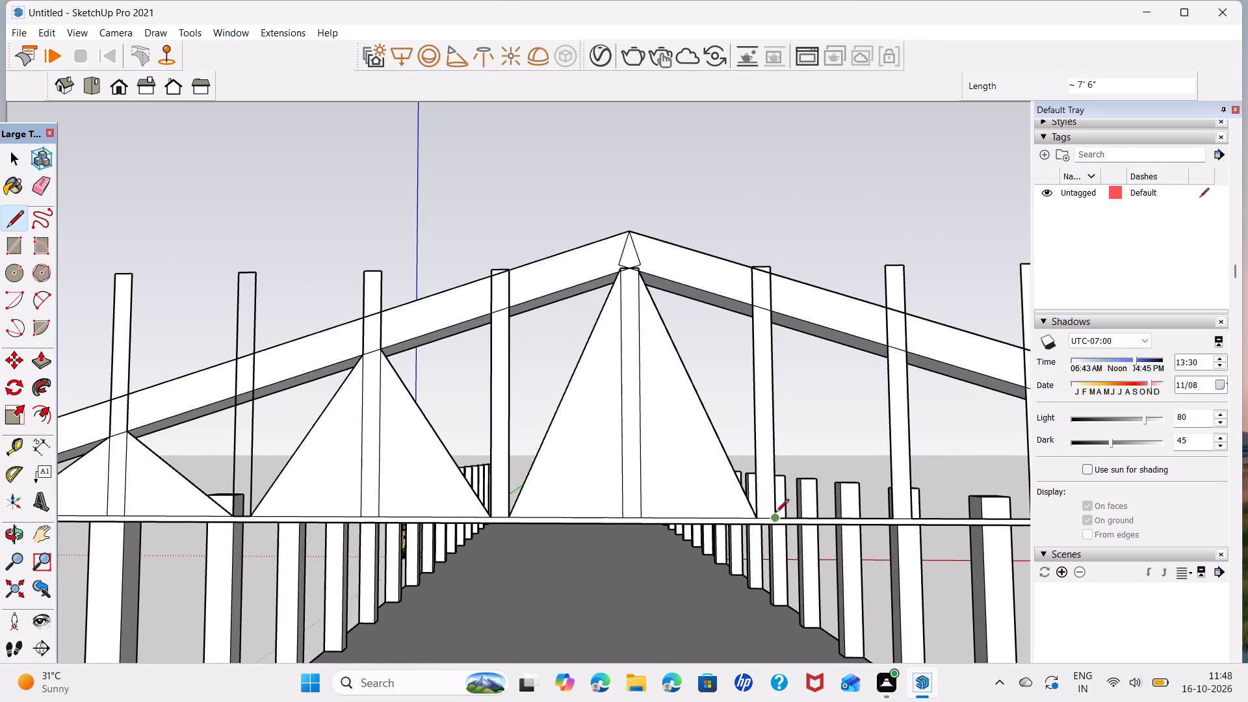
Draw diagonals from the second post beyond the ridge, under the rafter, to the bases of the first and third posts beyond the ridge.
{"action": "left_click", "coordinate": [777, 518]}
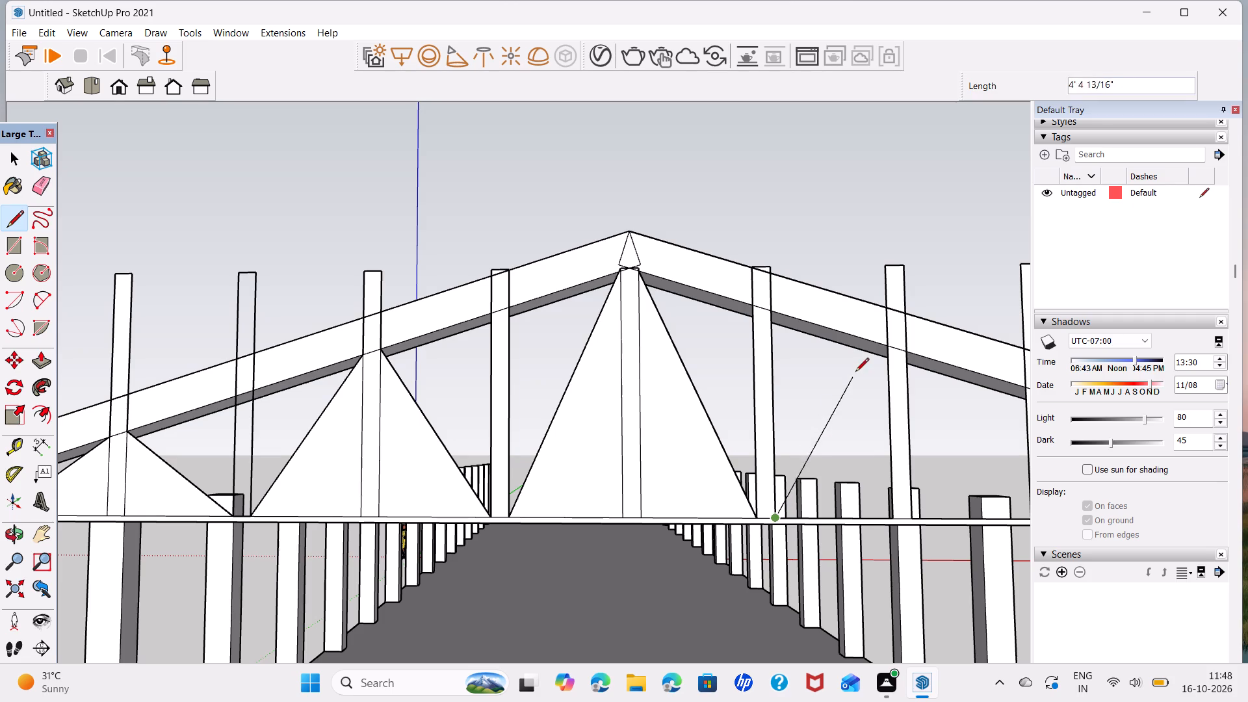
{"action": "left_click", "coordinate": [887, 349]}
{"action": "scroll", "coordinate": [886, 470], "scroll_direction": "down", "scroll_amount": 2}
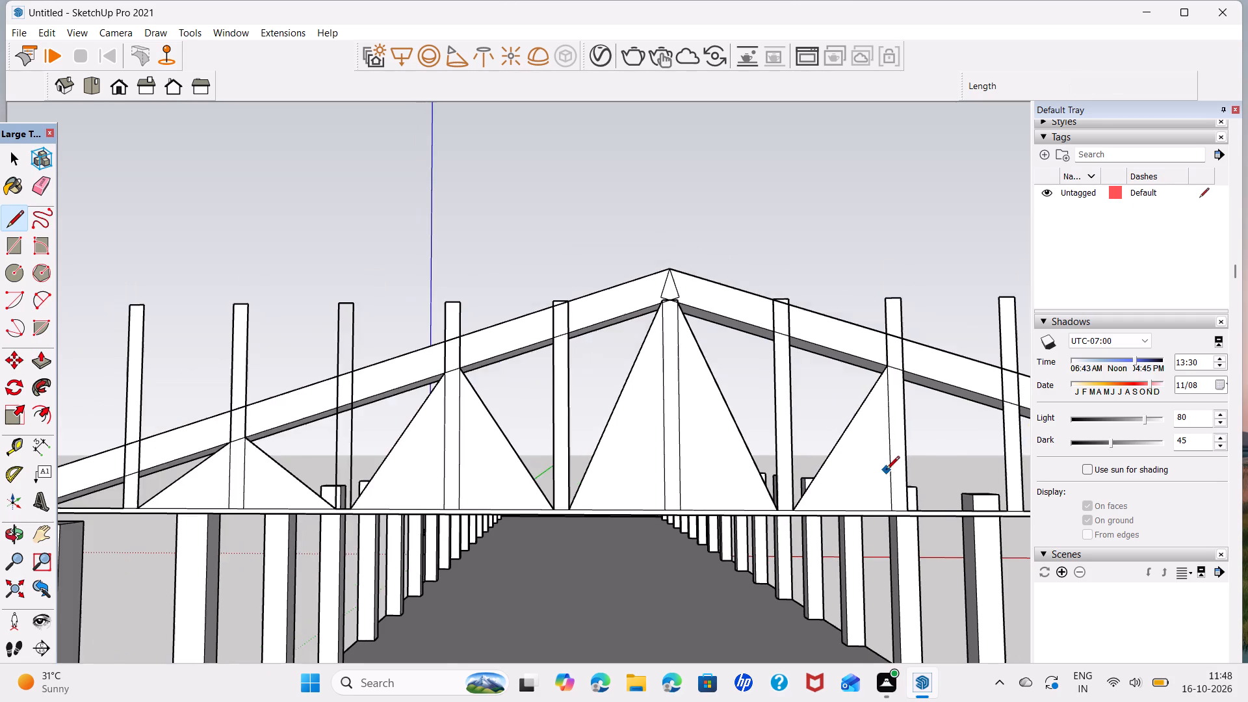
{"action": "middle_click_drag", "start_coordinate": [881, 474], "coordinate": [575, 459], "text": "shift"}
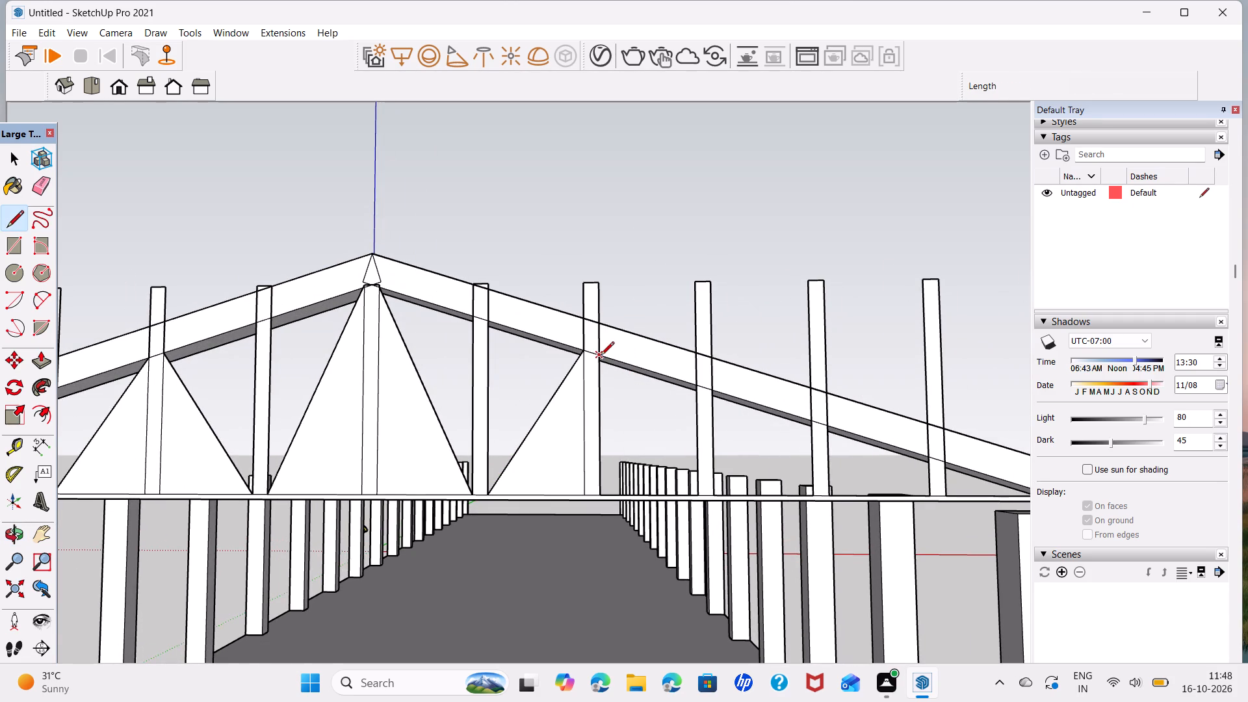
{"action": "left_click", "coordinate": [601, 356]}
{"action": "left_click", "coordinate": [699, 494]}
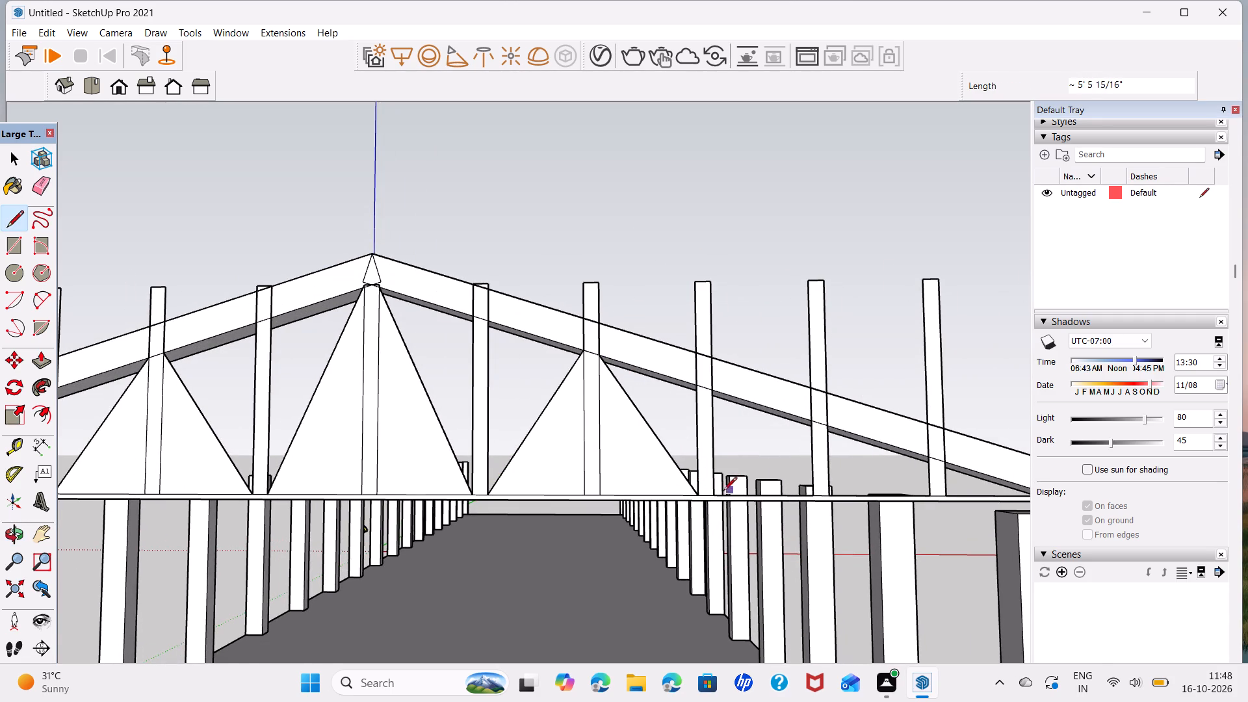
Draw diagonals from the fourth post beyond the ridge, under the rafter, to the bases of the third and fifth posts beyond the ridge.
{"action": "left_click", "coordinate": [714, 494]}
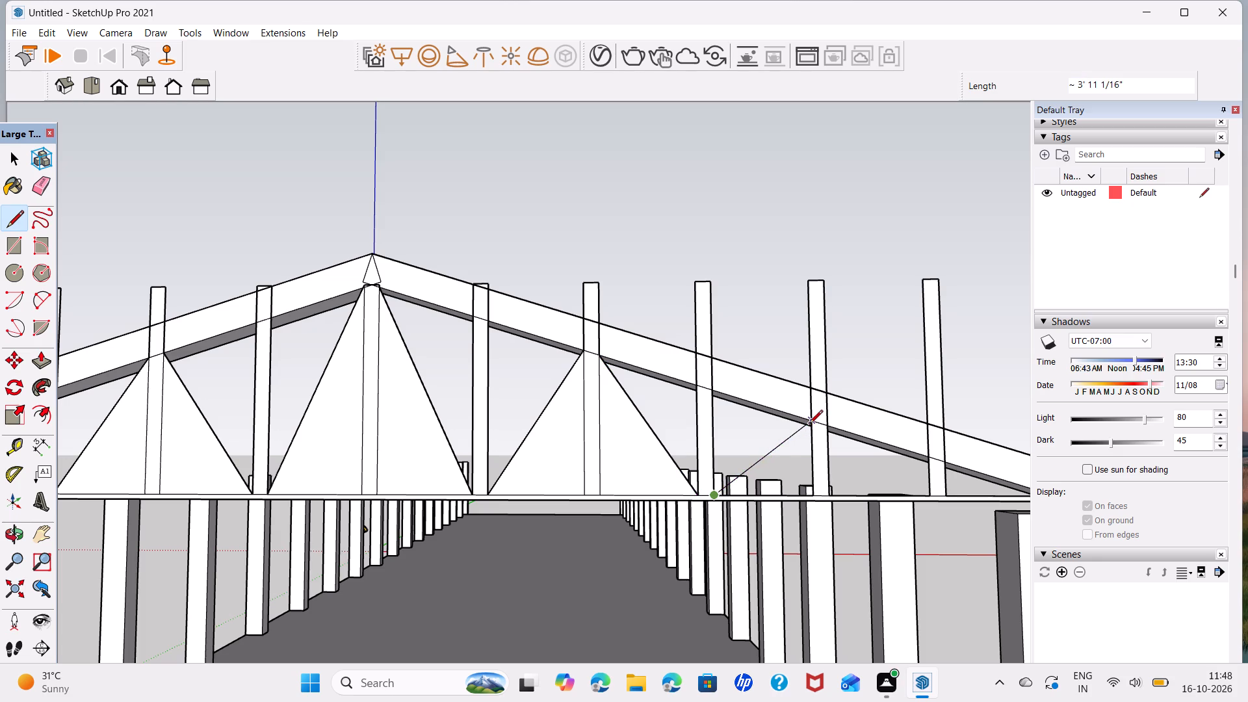
{"action": "left_click", "coordinate": [811, 423]}
{"action": "left_click", "coordinate": [827, 427]}
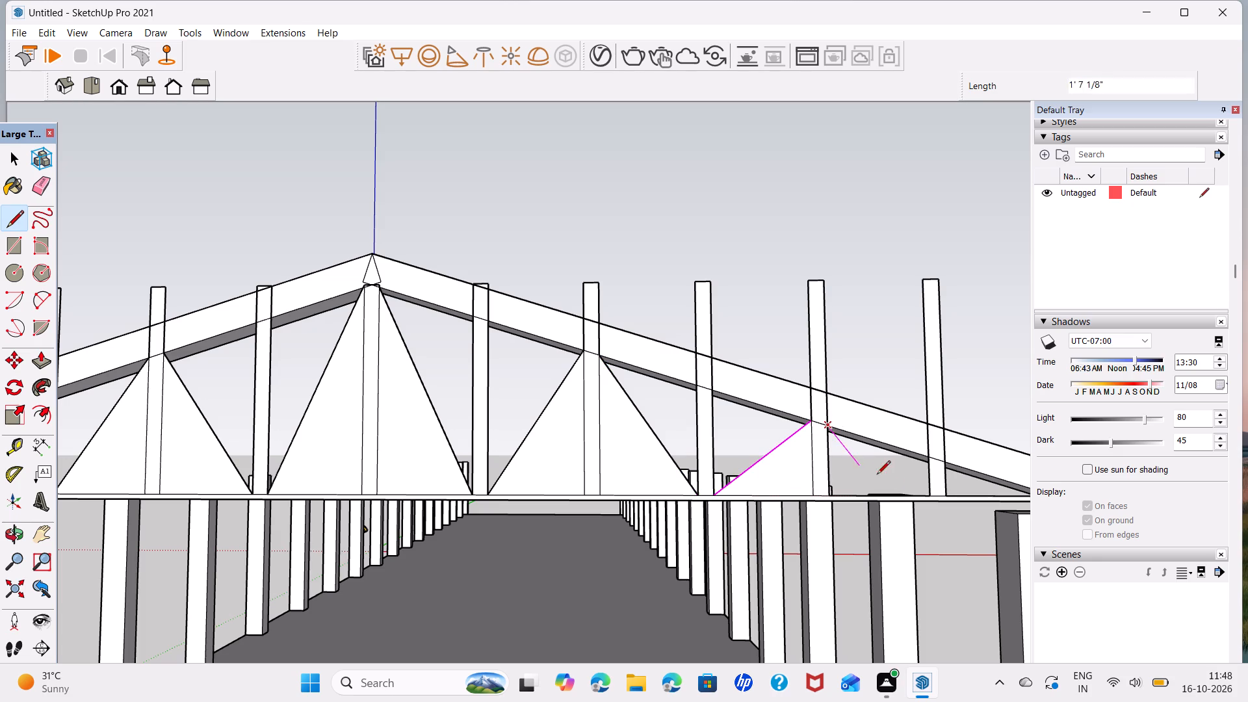
{"action": "left_click", "coordinate": [933, 497]}
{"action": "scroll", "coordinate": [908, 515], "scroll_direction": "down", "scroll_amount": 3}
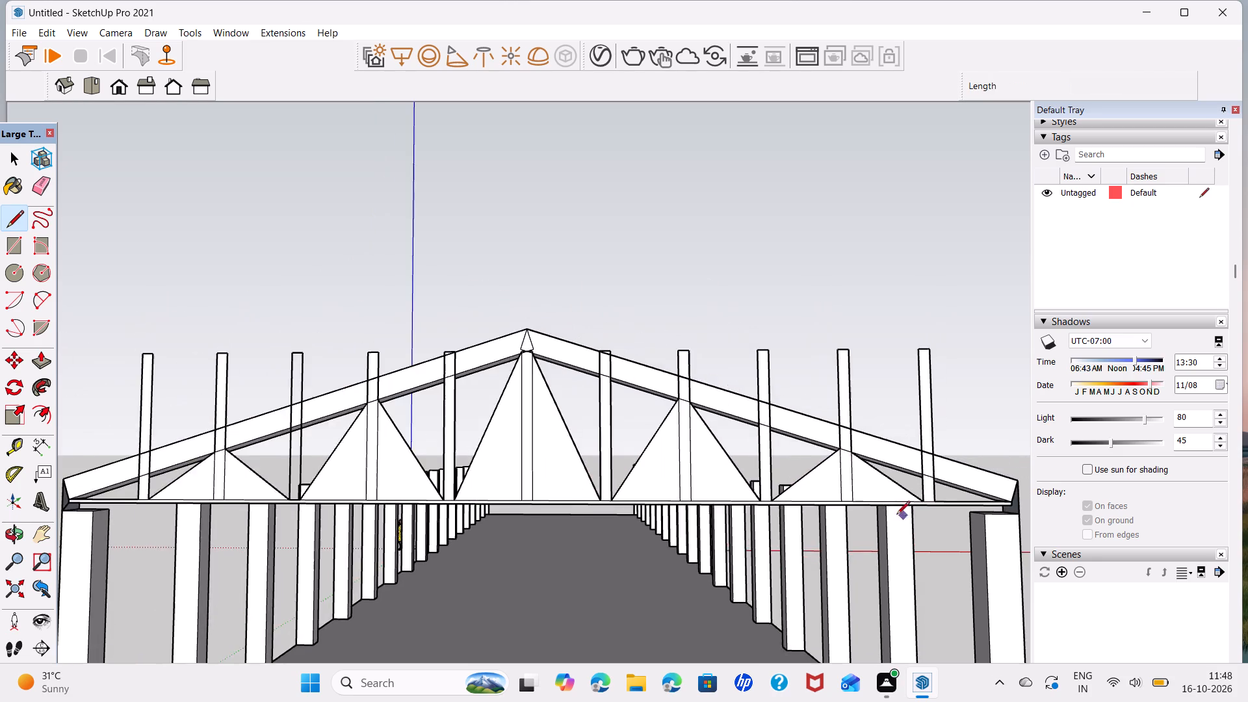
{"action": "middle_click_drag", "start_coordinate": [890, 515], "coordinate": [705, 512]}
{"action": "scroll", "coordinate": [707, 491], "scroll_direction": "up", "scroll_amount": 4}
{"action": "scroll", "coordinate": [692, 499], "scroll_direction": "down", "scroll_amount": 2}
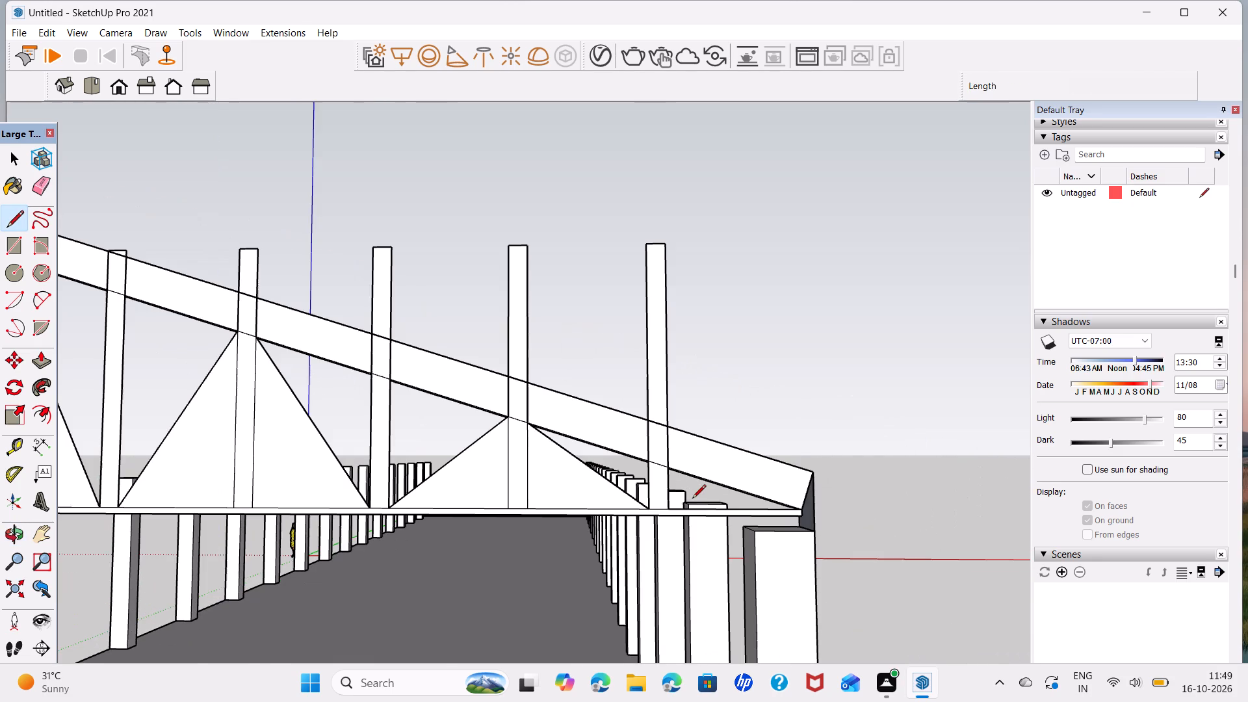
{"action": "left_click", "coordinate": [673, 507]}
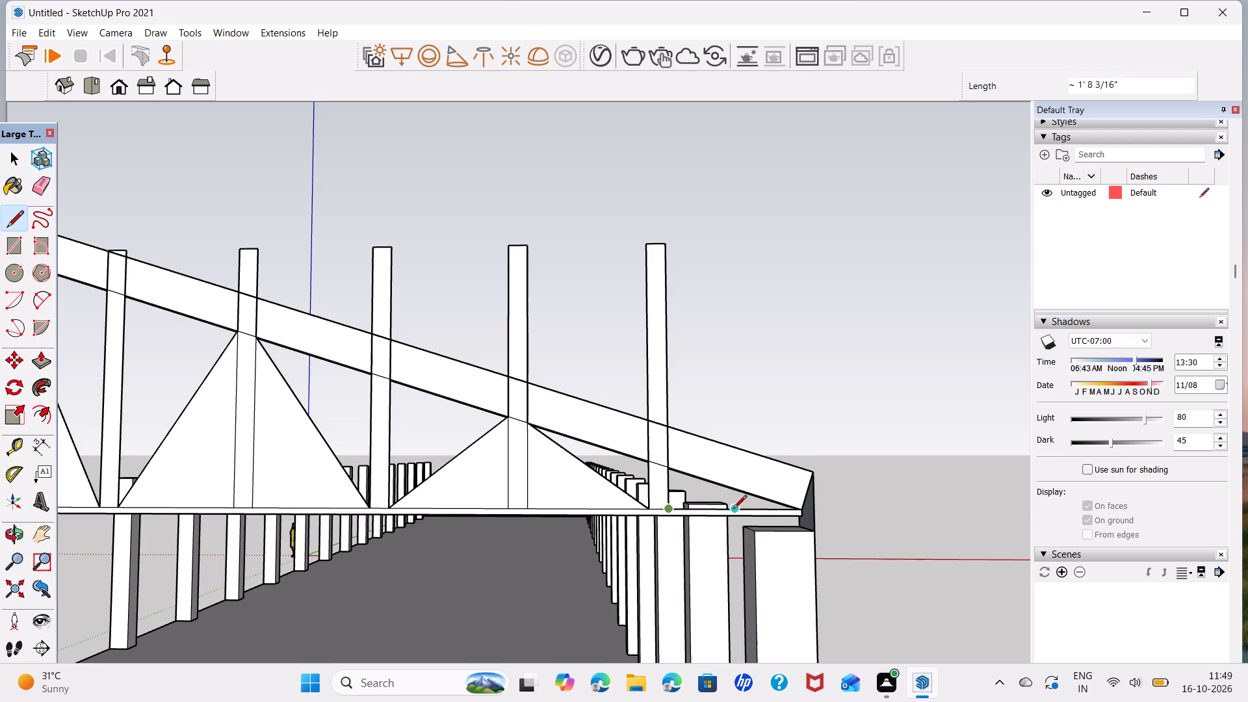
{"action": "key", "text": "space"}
Delete the side and top edges of the fourth post beyond the ridge where it projects above the rafter.
{"action": "scroll", "coordinate": [631, 483], "scroll_direction": "down", "scroll_amount": 2}
{"action": "left_click", "coordinate": [565, 383]}
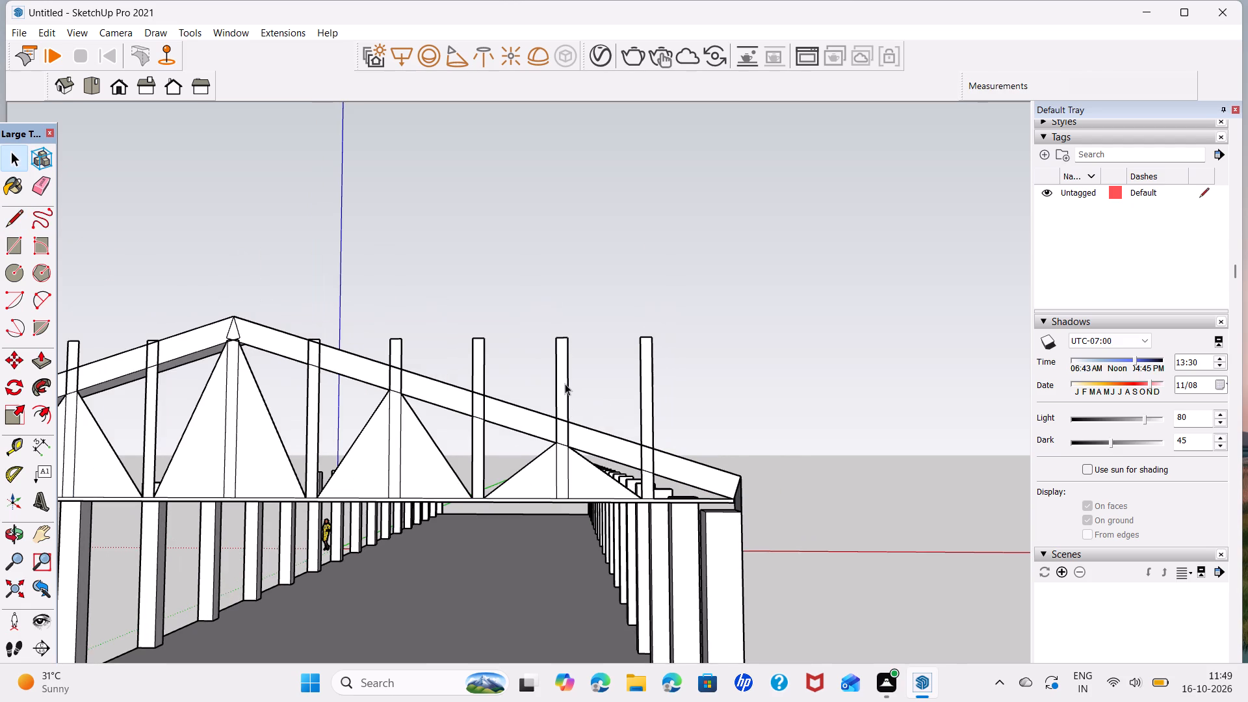
{"action": "left_click", "coordinate": [566, 407]}
{"action": "key", "text": "Delete"}
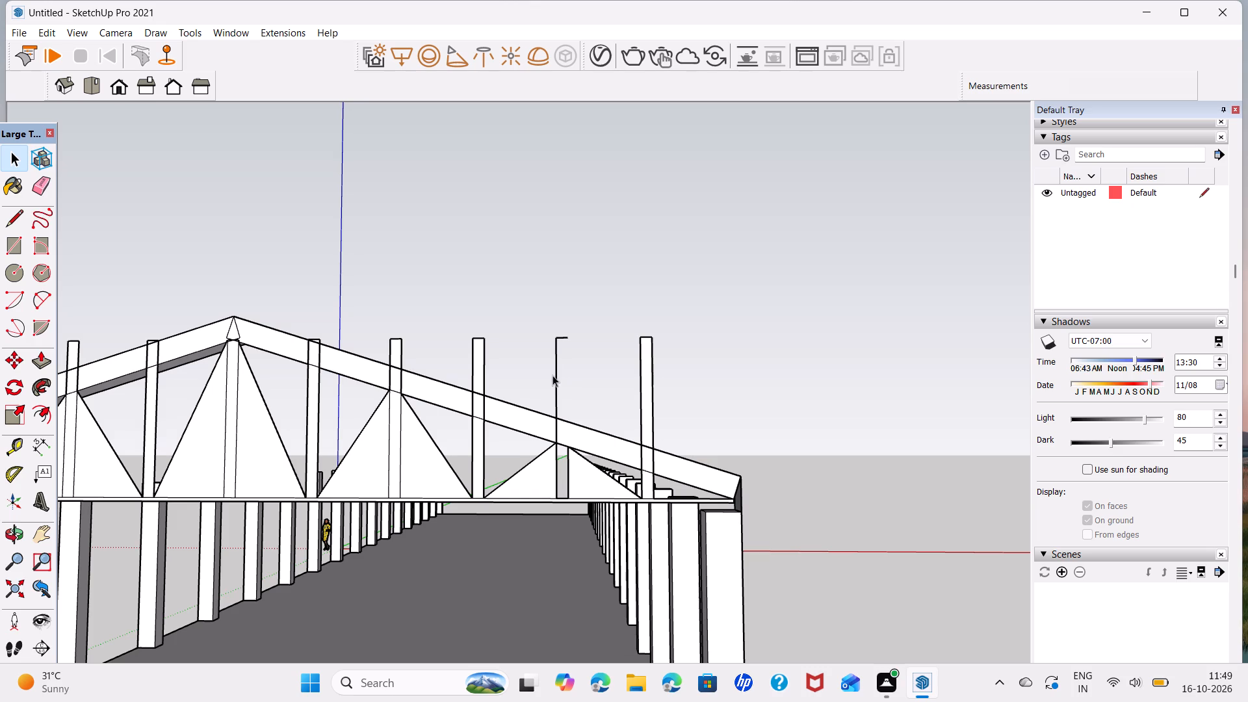
{"action": "left_click", "coordinate": [556, 377]}
{"action": "key", "text": "Delete"}
{"action": "left_click", "coordinate": [564, 337]}
{"action": "key", "text": "Delete"}
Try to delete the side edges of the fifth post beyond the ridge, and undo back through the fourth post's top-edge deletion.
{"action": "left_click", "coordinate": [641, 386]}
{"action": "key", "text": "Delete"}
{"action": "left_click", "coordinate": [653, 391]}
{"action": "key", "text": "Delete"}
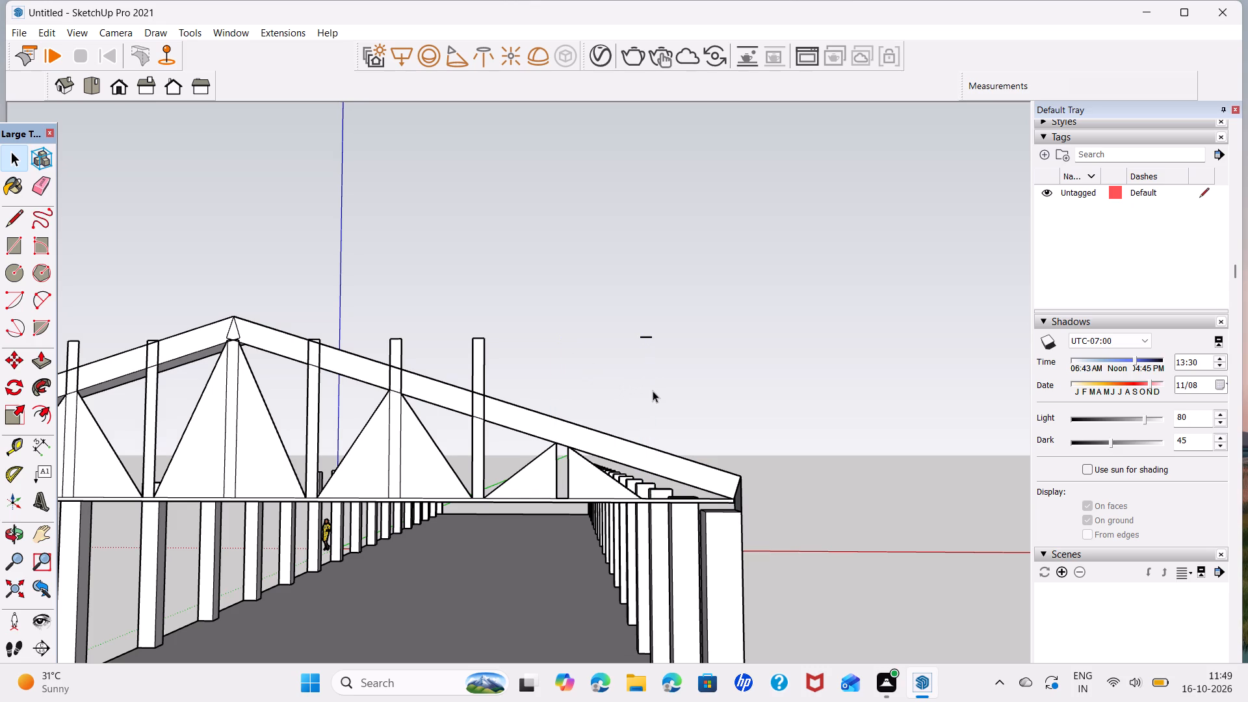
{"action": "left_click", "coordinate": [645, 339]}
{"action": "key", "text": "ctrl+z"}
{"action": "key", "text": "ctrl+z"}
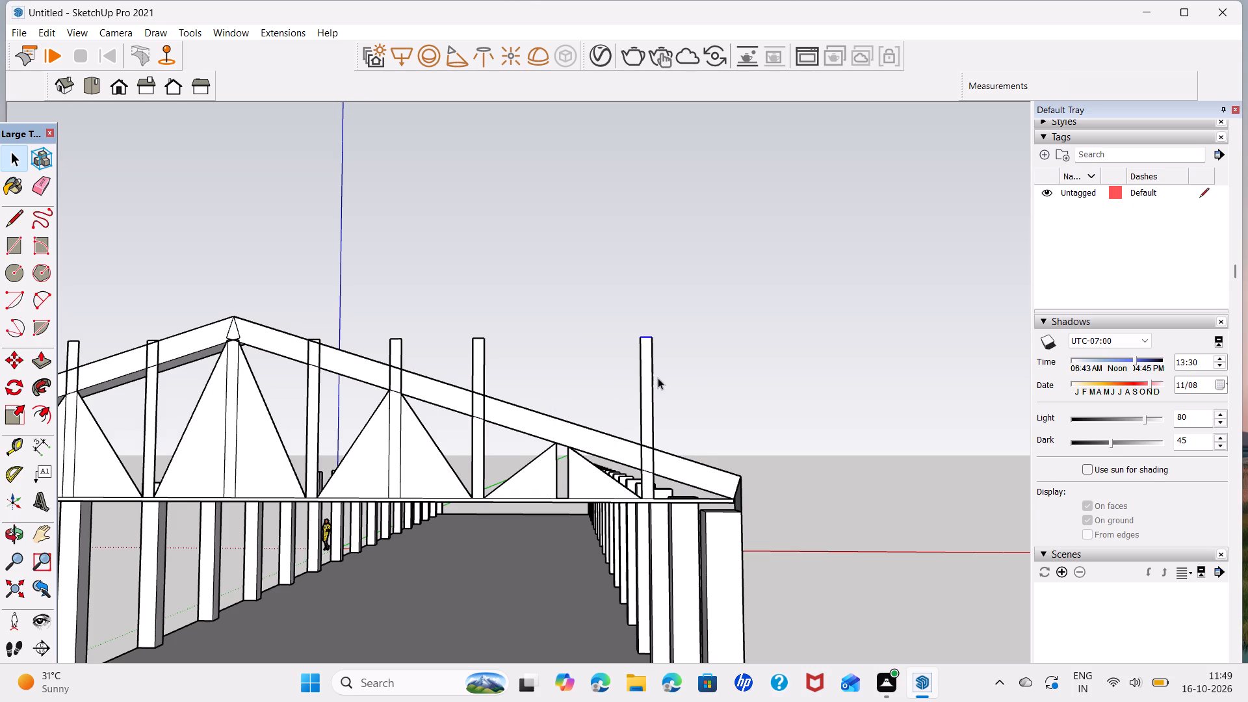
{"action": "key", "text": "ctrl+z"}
Delete the leftover top edge floating above the fourth post beyond the ridge.
{"action": "scroll", "coordinate": [621, 402], "scroll_direction": "down", "scroll_amount": 1}
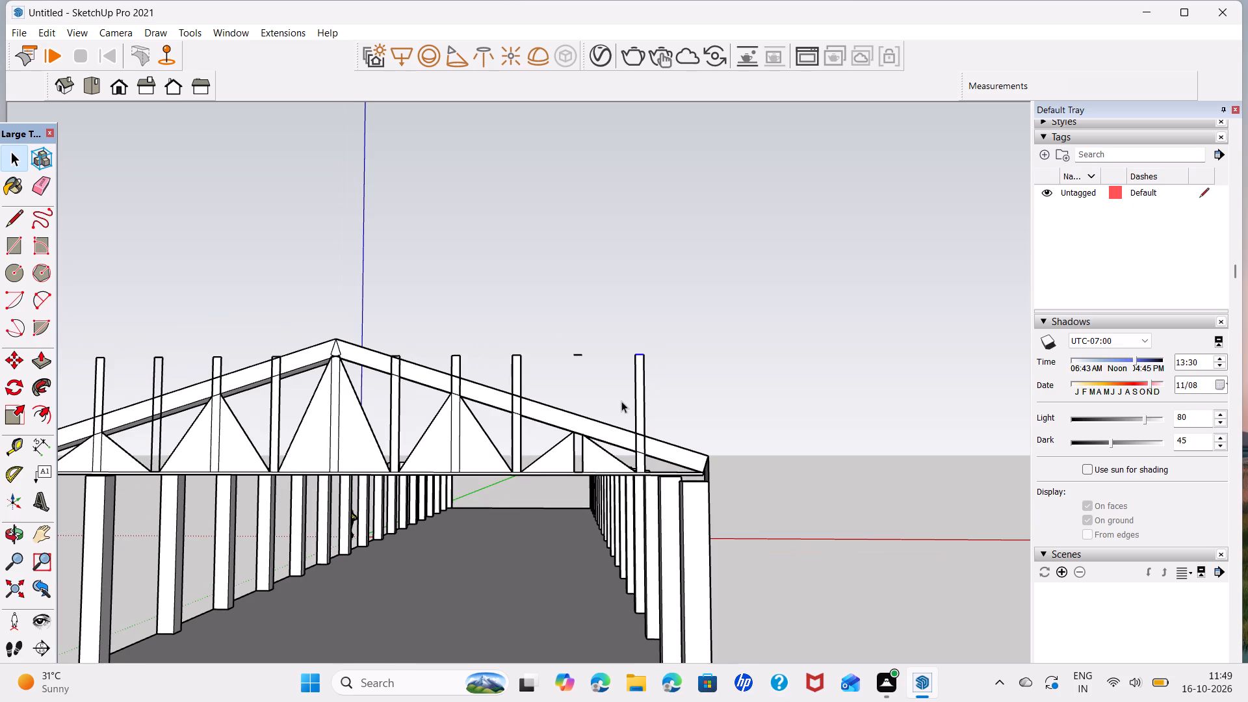
{"action": "left_click_drag", "start_coordinate": [562, 339], "coordinate": [601, 375]}
{"action": "key", "text": "Delete"}
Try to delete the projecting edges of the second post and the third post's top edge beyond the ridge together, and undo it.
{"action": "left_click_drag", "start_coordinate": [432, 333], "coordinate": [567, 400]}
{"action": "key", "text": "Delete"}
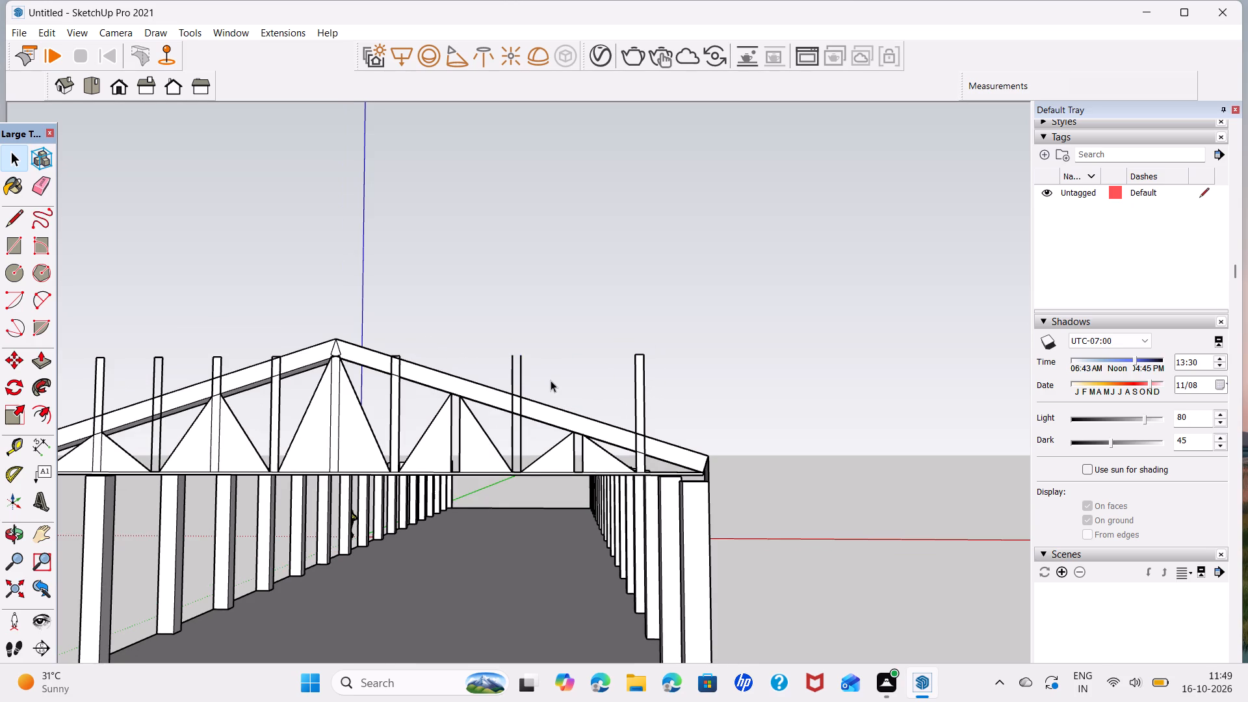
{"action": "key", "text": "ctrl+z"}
Draw lines about 6 5/16" long along the rafter's underside across the third, second and first posts beyond the ridge.
{"action": "left_click", "coordinate": [521, 372]}
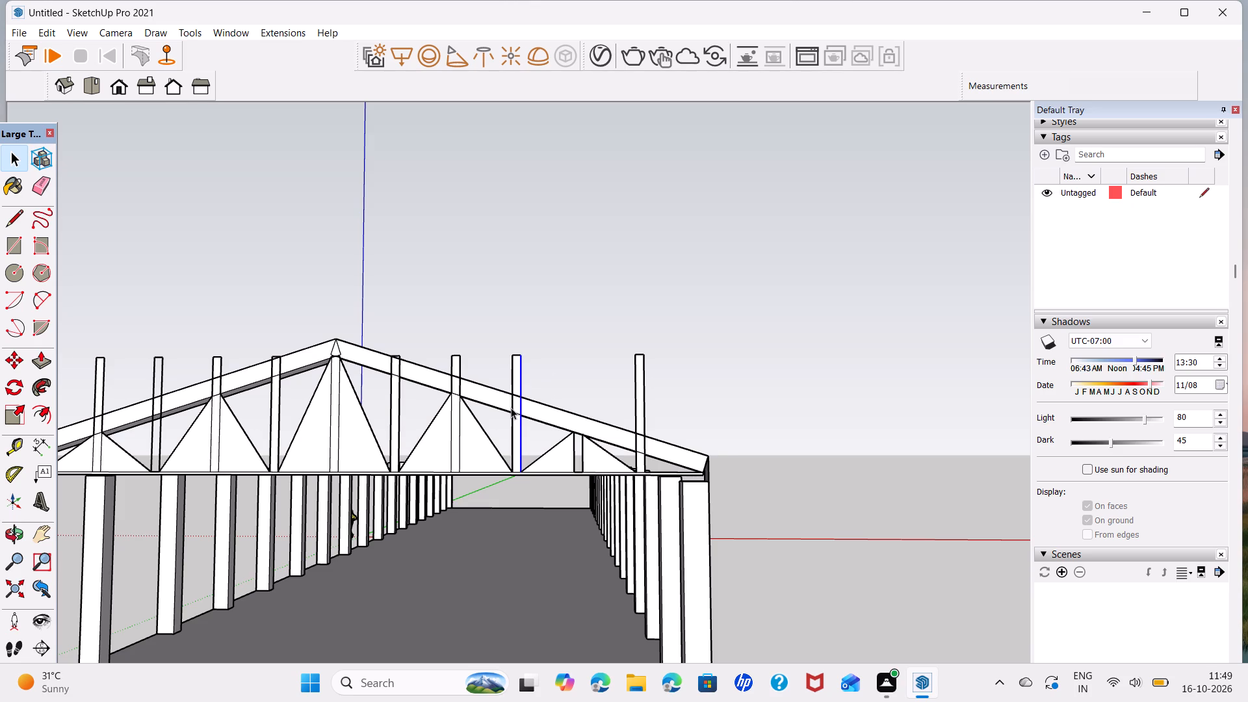
{"action": "scroll", "coordinate": [509, 404], "scroll_direction": "up", "scroll_amount": 4}
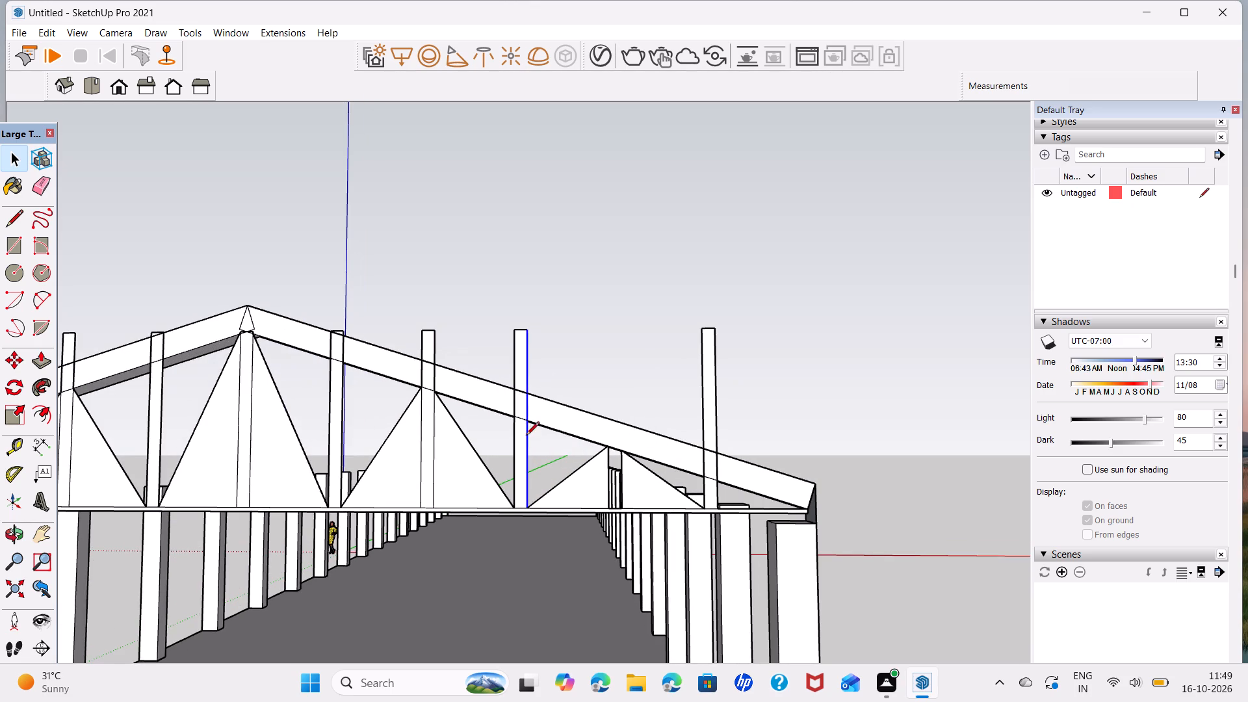
{"action": "key", "text": "l"}
{"action": "left_click", "coordinate": [513, 421]}
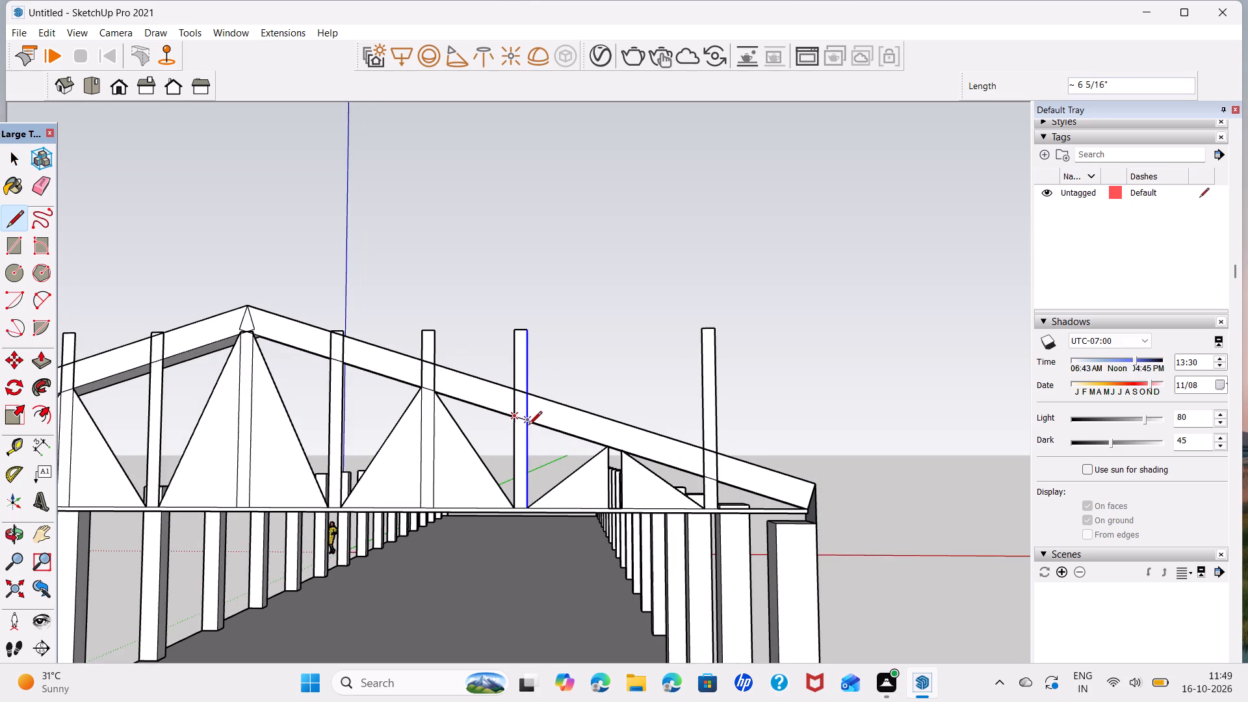
{"action": "left_click", "coordinate": [526, 423]}
{"action": "key", "text": "l"}
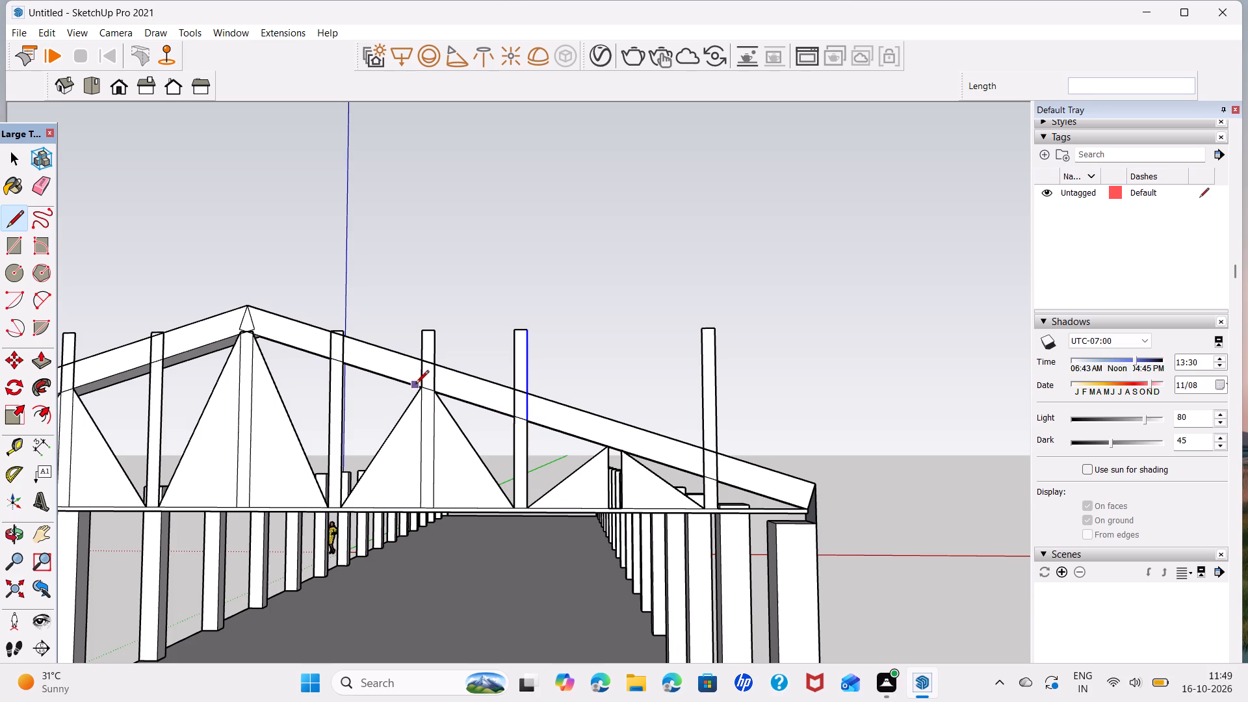
{"action": "left_click", "coordinate": [420, 391]}
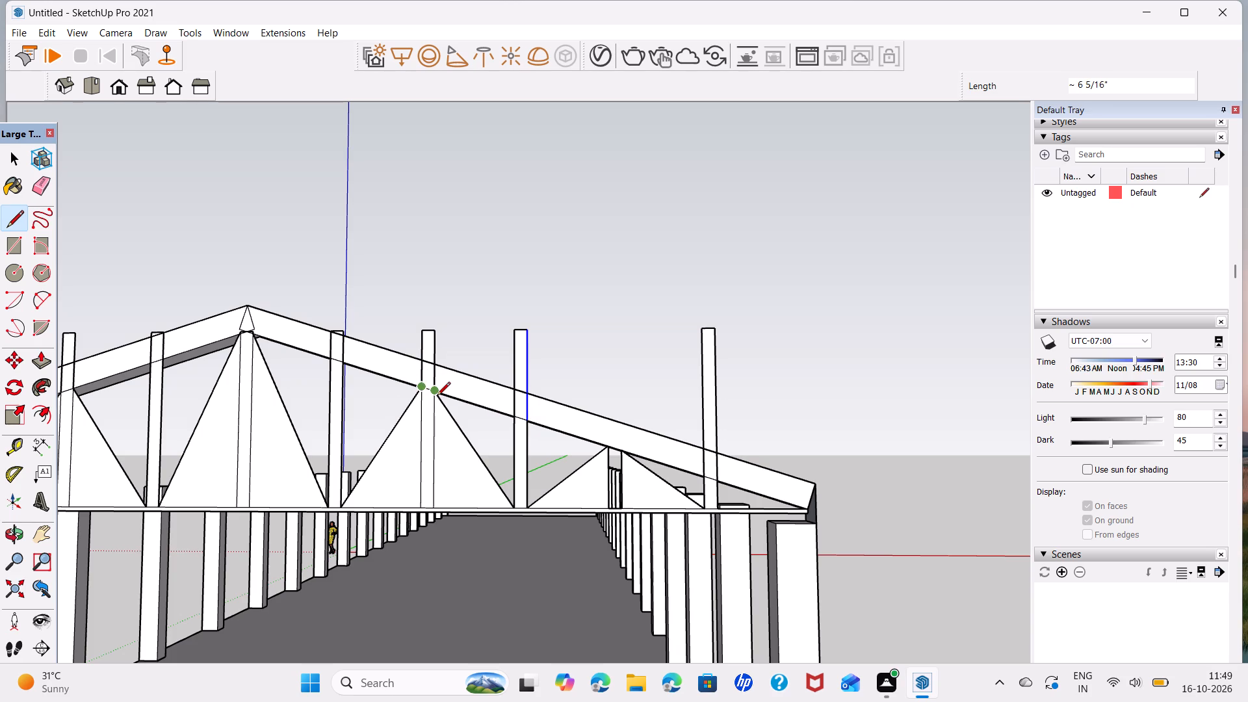
{"action": "left_click", "coordinate": [437, 396]}
{"action": "key", "text": "l"}
{"action": "left_click", "coordinate": [327, 362]}
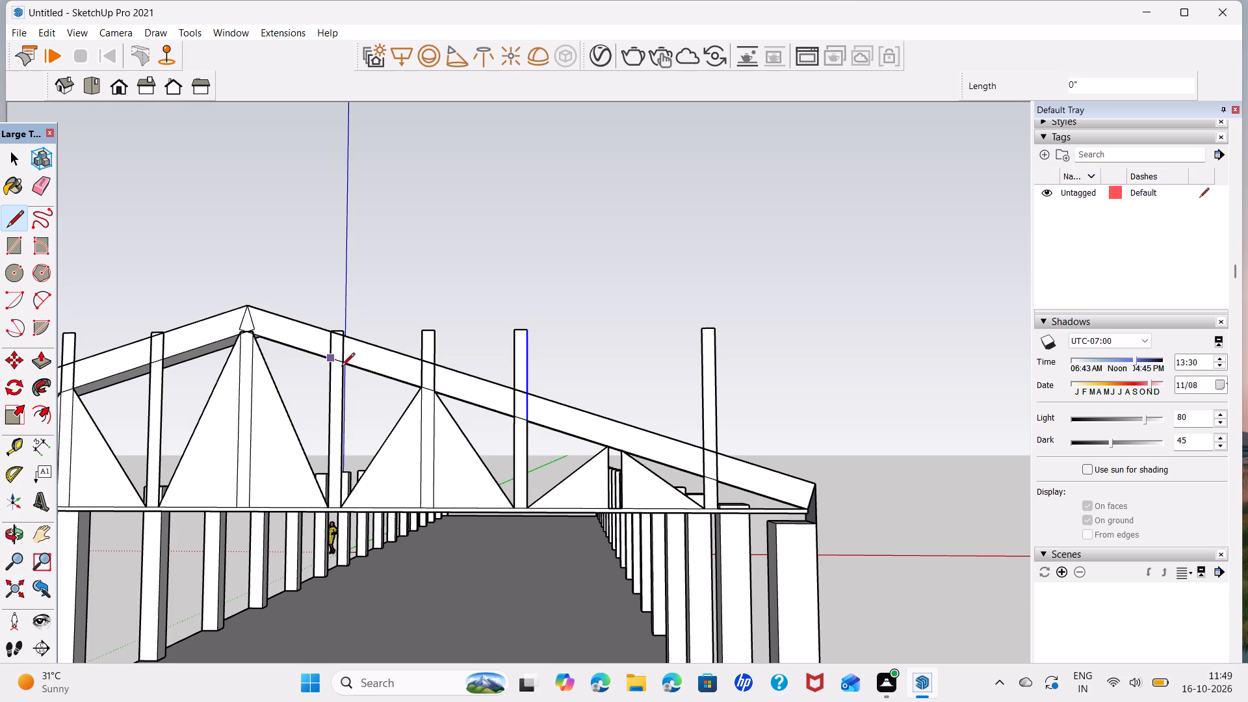
{"action": "left_click", "coordinate": [347, 364]}
Draw a line about 6 5/16" long along the rafter's underside across the fifth post beyond the ridge.
{"action": "key", "text": "l"}
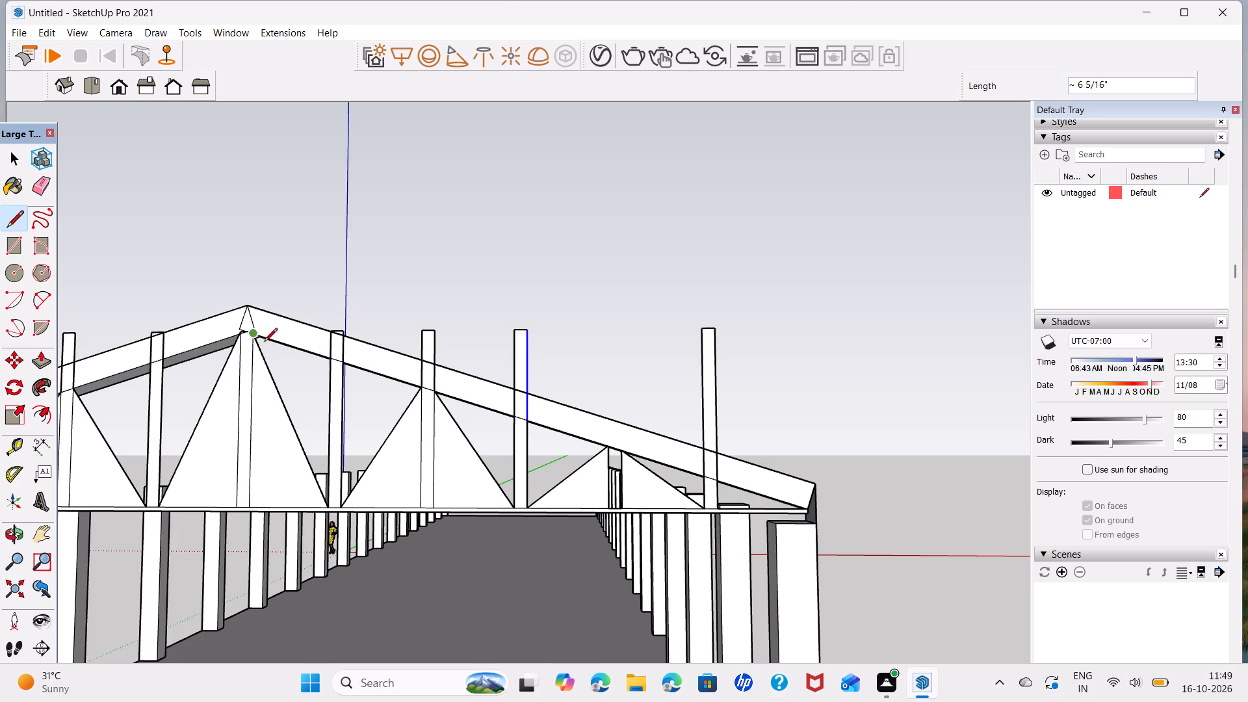
{"action": "left_click", "coordinate": [706, 448]}
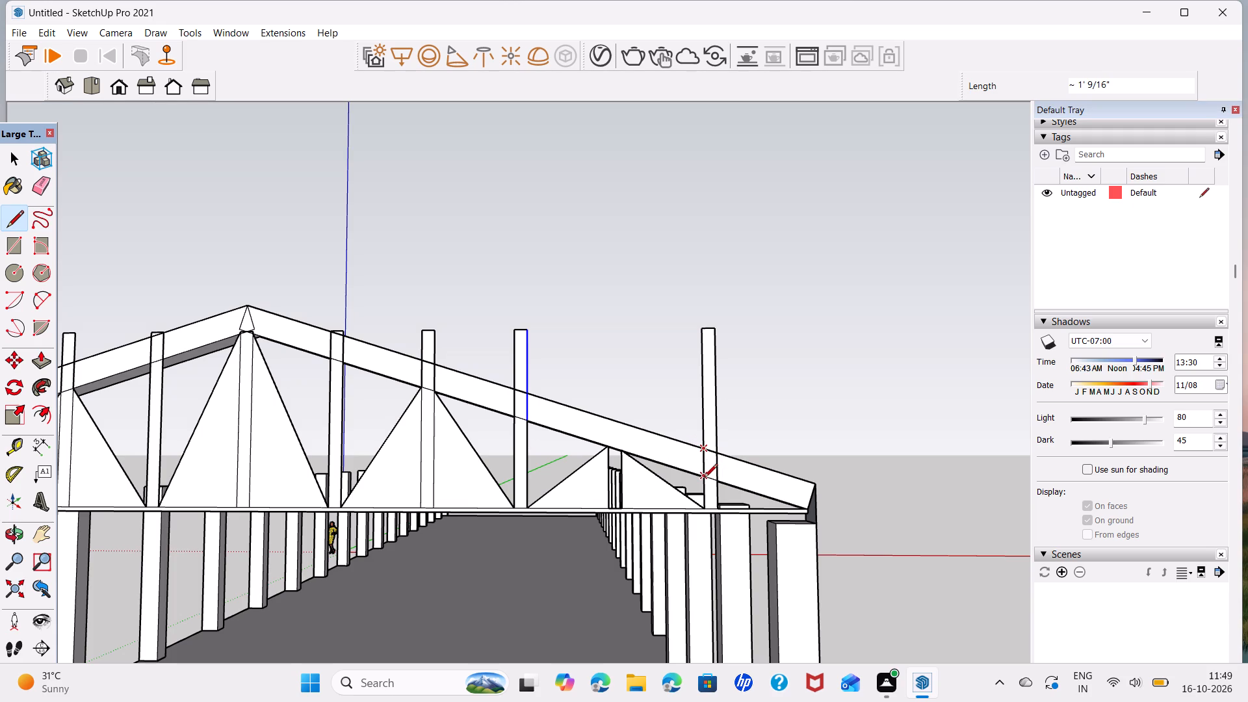
{"action": "key", "text": "space"}
{"action": "type", "text": "L"}
{"action": "left_click", "coordinate": [704, 476]}
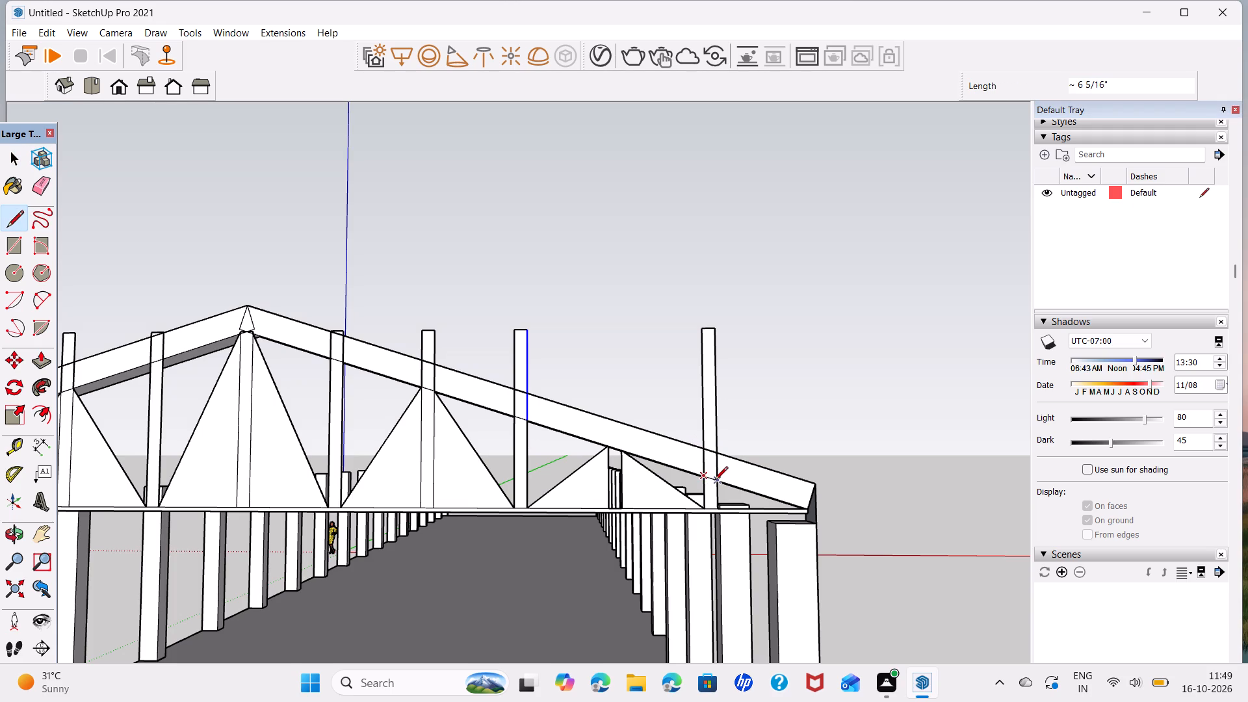
{"action": "left_click", "coordinate": [714, 481]}
{"action": "key", "text": "space"}
Delete the side and top edges of the fifth post beyond the ridge above the rafter's underside.
{"action": "scroll", "coordinate": [588, 466], "scroll_direction": "down", "scroll_amount": 1}
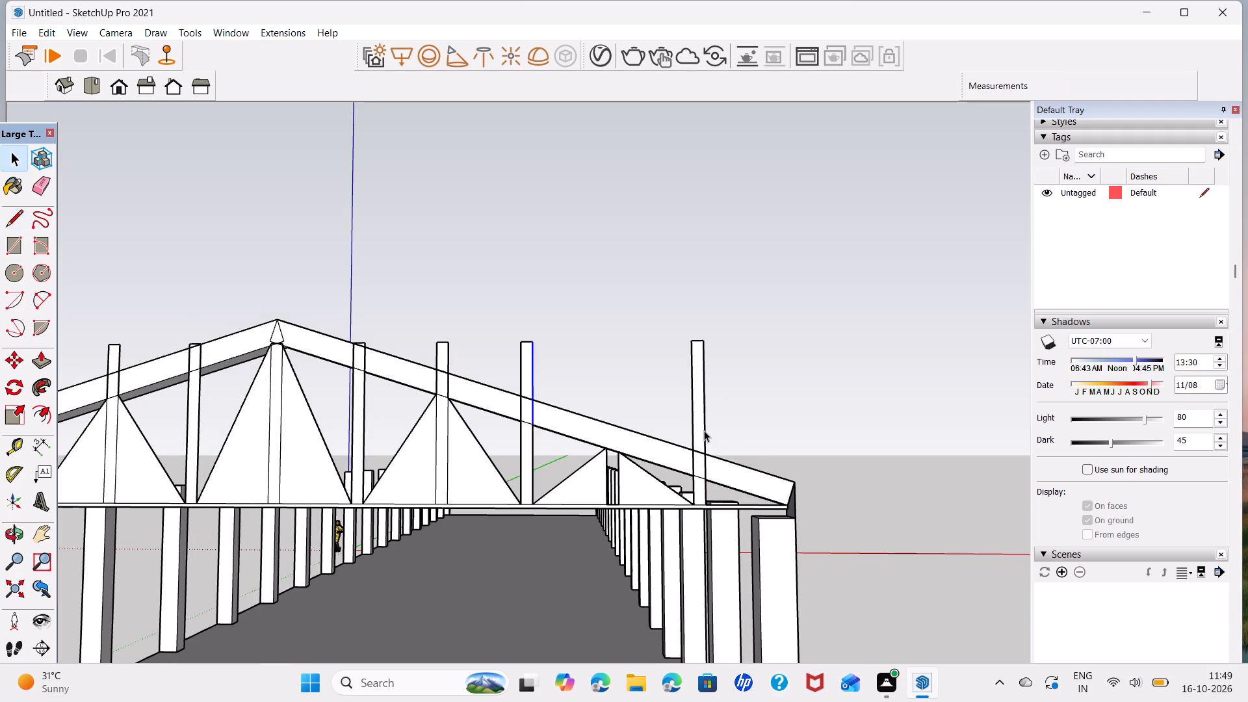
{"action": "left_click", "coordinate": [704, 430]}
{"action": "key", "text": "Delete"}
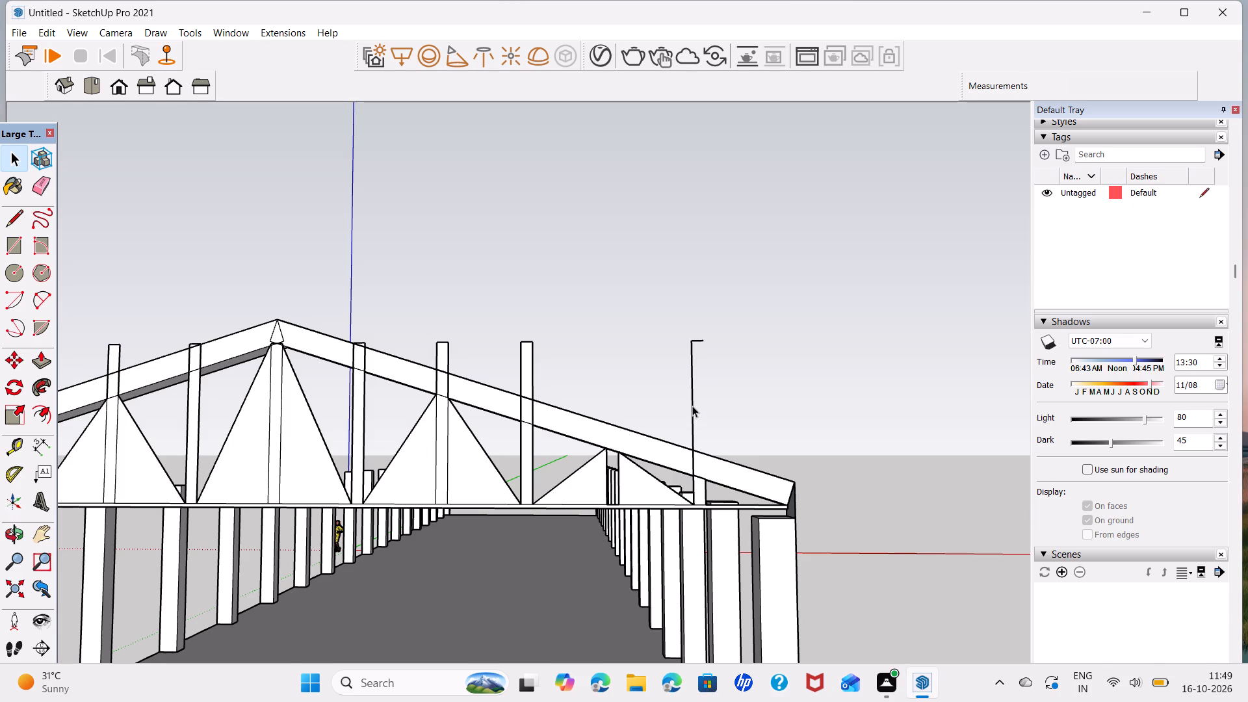
{"action": "left_click", "coordinate": [692, 406]}
{"action": "key", "text": "Delete"}
{"action": "left_click", "coordinate": [700, 343]}
{"action": "key", "text": "Delete"}
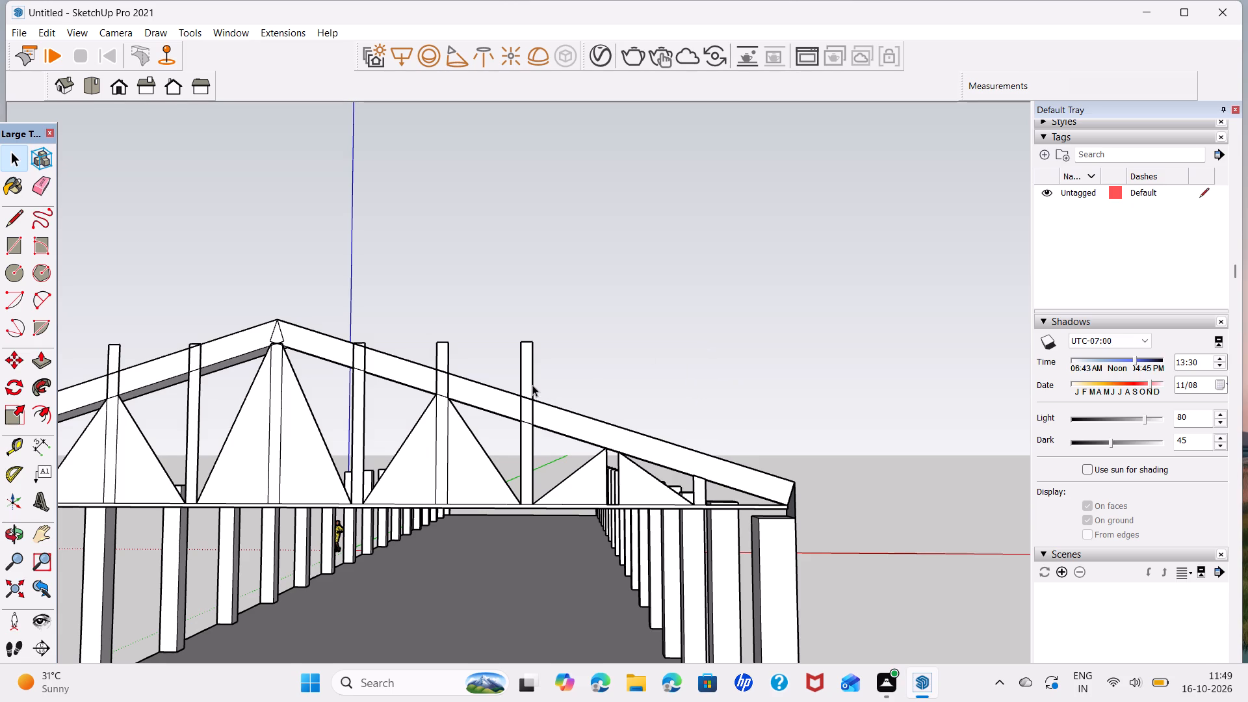
Delete the side and top edges of the third post beyond the ridge above the rafter's underside.
{"action": "left_click", "coordinate": [532, 385]}
{"action": "key", "text": "Delete"}
{"action": "left_click", "coordinate": [520, 363]}
{"action": "key", "text": "Delete"}
{"action": "left_click", "coordinate": [527, 344]}
{"action": "key", "text": "Delete"}
{"action": "left_click_drag", "start_coordinate": [519, 330], "coordinate": [557, 367]}
{"action": "key", "text": "Delete"}
Delete the top and side edges of the second post beyond the ridge above the rafter's underside.
{"action": "left_click_drag", "start_coordinate": [418, 320], "coordinate": [494, 389]}
{"action": "left_click_drag", "start_coordinate": [495, 384], "coordinate": [495, 383]}
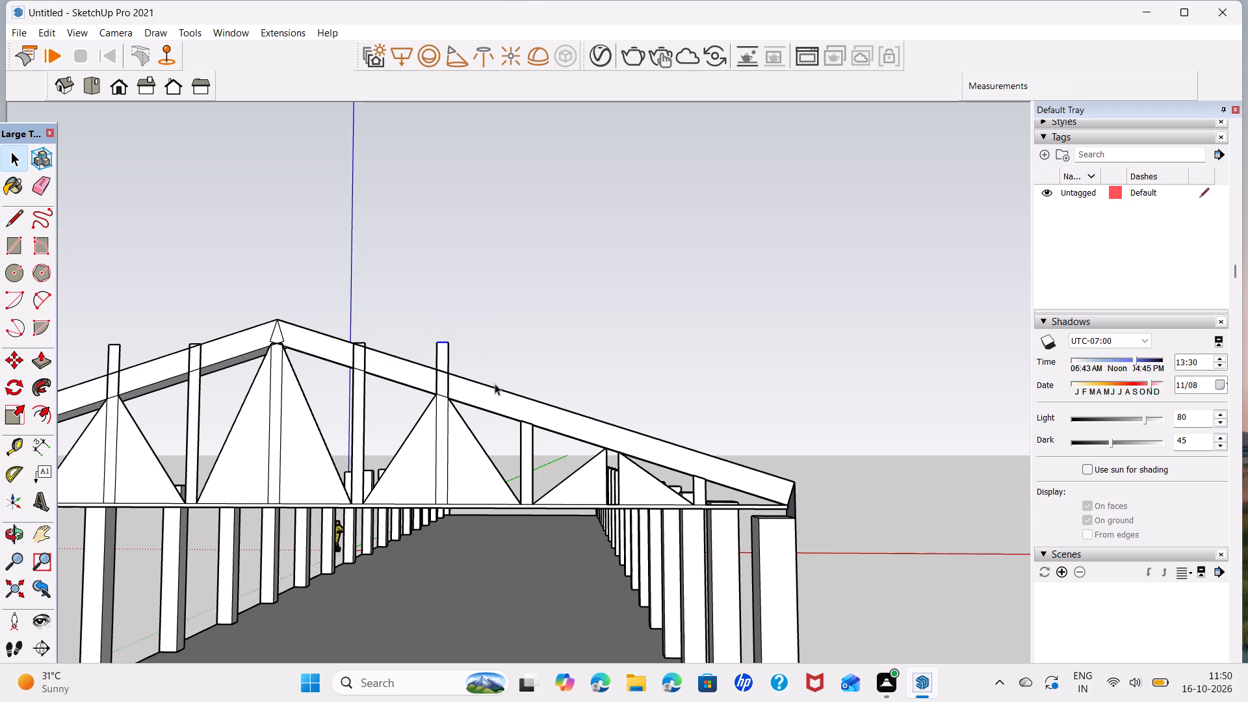
{"action": "left_click_drag", "start_coordinate": [495, 383], "coordinate": [495, 394]}
{"action": "key", "text": "Delete"}
{"action": "left_click_drag", "start_coordinate": [424, 332], "coordinate": [476, 395]}
{"action": "key", "text": "Delete"}
{"action": "left_click_drag", "start_coordinate": [437, 343], "coordinate": [447, 345]}
{"action": "left_click_drag", "start_coordinate": [462, 354], "coordinate": [473, 398]}
{"action": "left_click", "coordinate": [449, 372]}
{"action": "key", "text": "Delete"}
Delete the side and top edges of the first post beyond the ridge above the rafter's underside.
{"action": "left_click", "coordinate": [360, 359]}
{"action": "left_click", "coordinate": [352, 350]}
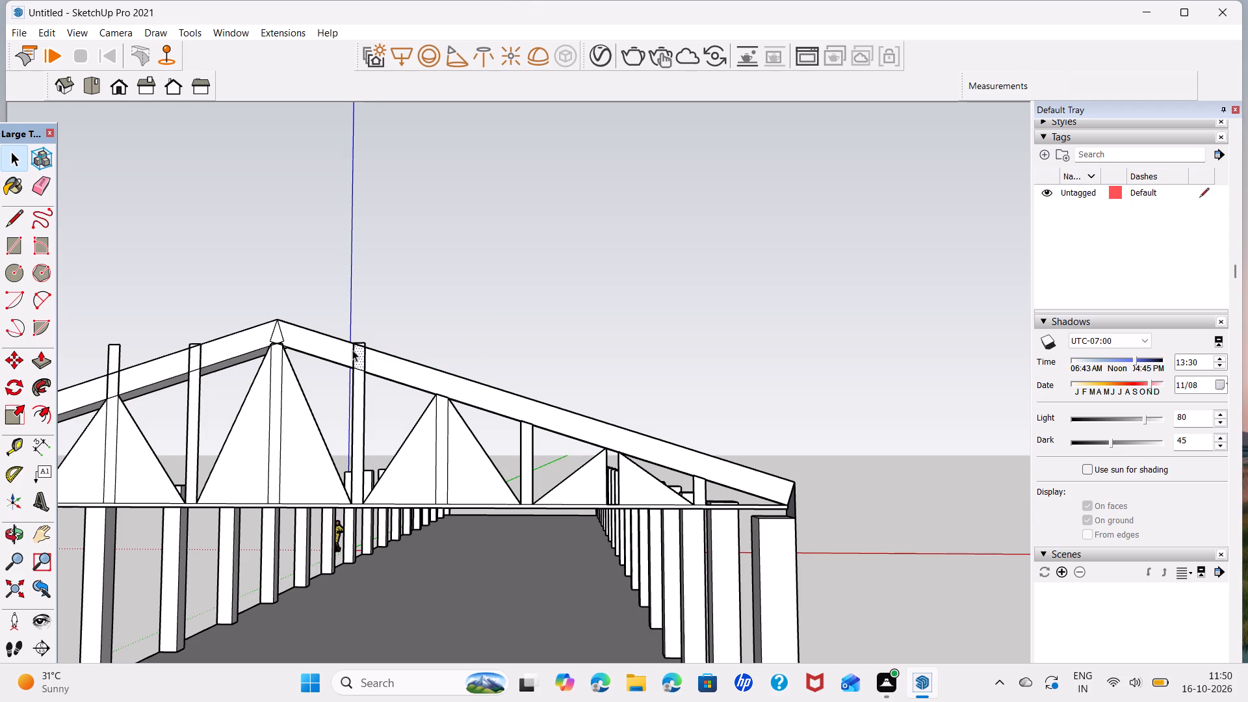
{"action": "key", "text": "Delete"}
{"action": "left_click", "coordinate": [363, 356]}
{"action": "key", "text": "Delete"}
{"action": "left_click", "coordinate": [361, 342]}
{"action": "key", "text": "Delete"}
Draw a line about 15' 8 7/16" long under the opposite rafter, from the post nearest the eave to the post beside the ridge post.
{"action": "scroll", "coordinate": [415, 368], "scroll_direction": "down", "scroll_amount": 1}
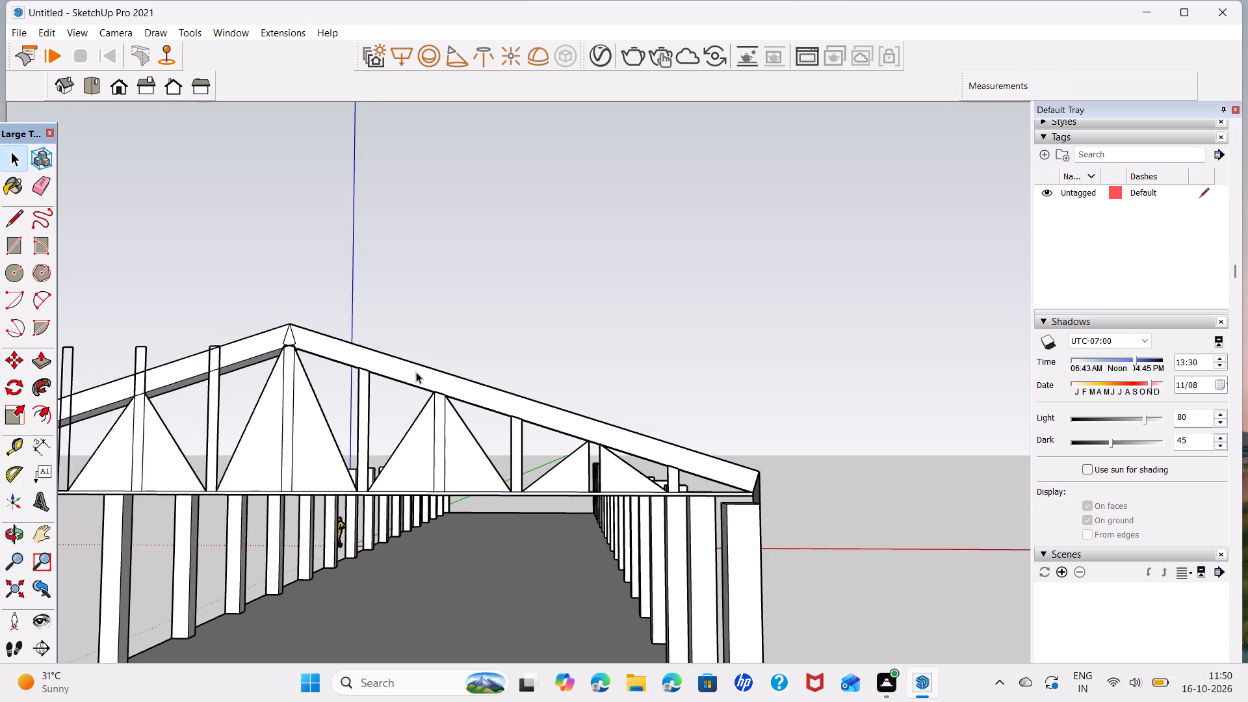
{"action": "middle_click_drag", "start_coordinate": [416, 372], "coordinate": [855, 422]}
{"action": "scroll", "coordinate": [649, 400], "scroll_direction": "up", "scroll_amount": 1}
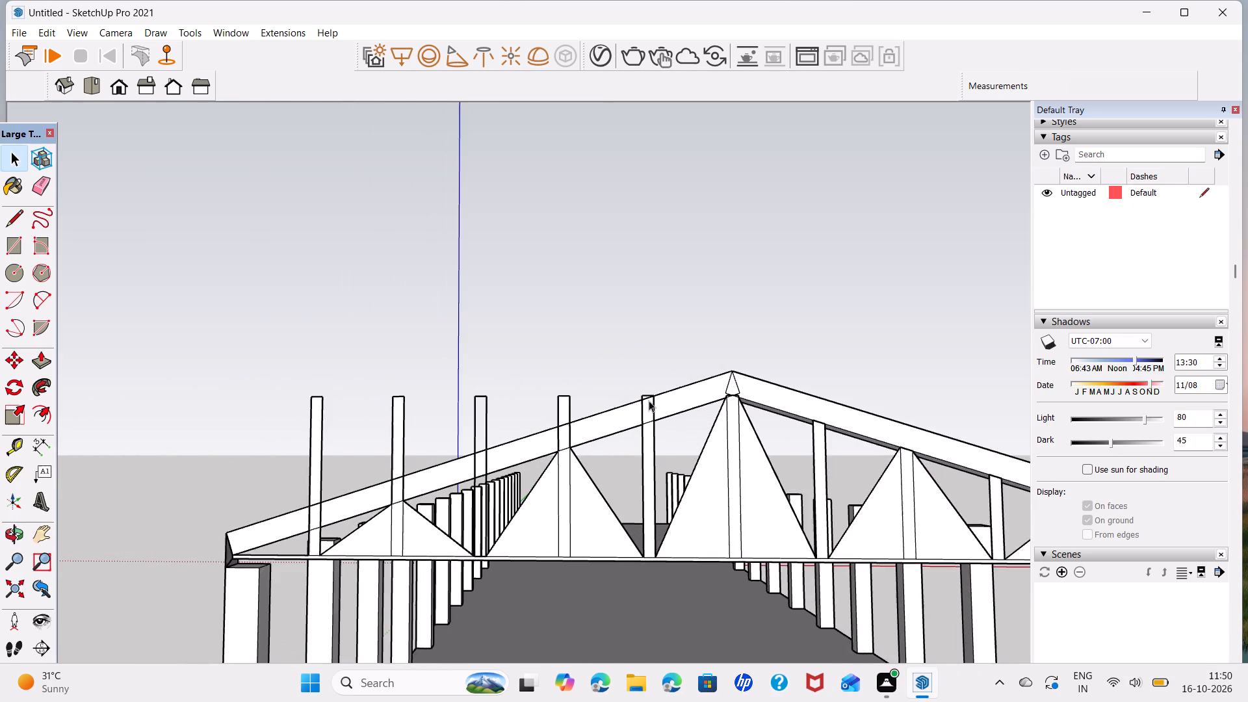
{"action": "scroll", "coordinate": [649, 400], "scroll_direction": "up", "scroll_amount": 2}
{"action": "key", "text": "l"}
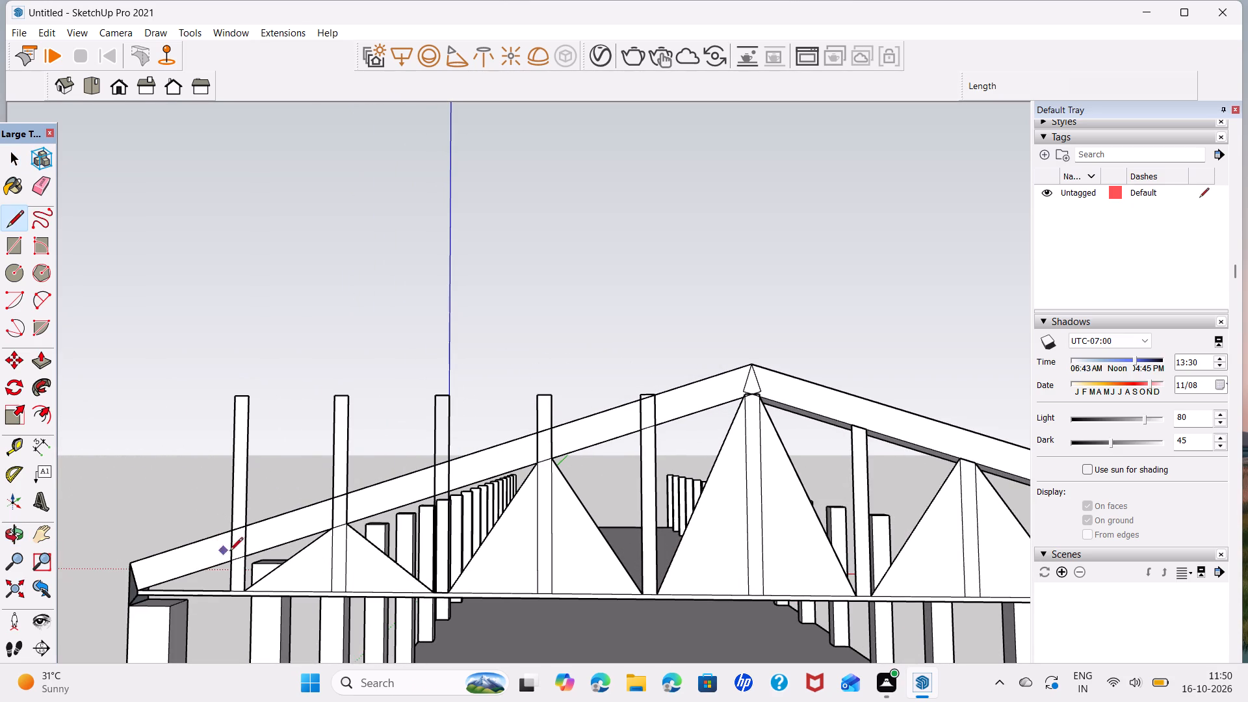
{"action": "left_click", "coordinate": [233, 555]}
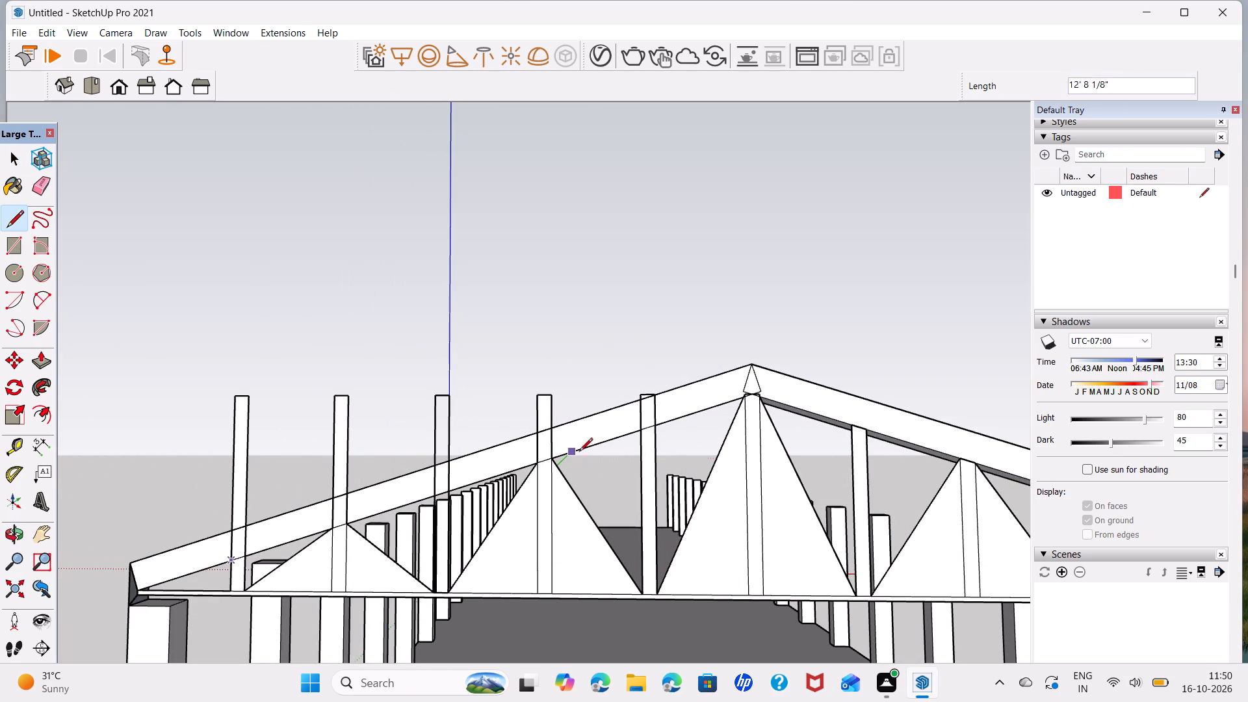
{"action": "left_click", "coordinate": [653, 426]}
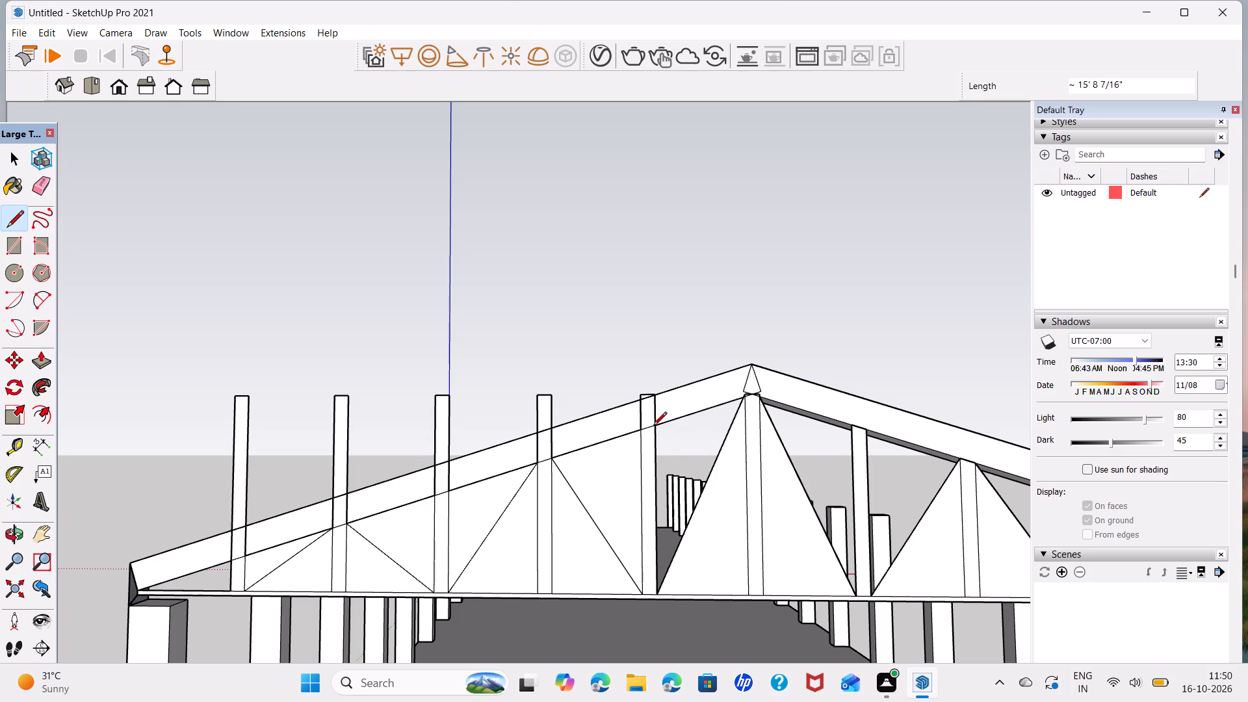
Delete the four faces filling the openings between the posts, diagonals and rafter on the opposite side of the ridge.
{"action": "key", "text": "space"}
{"action": "left_click", "coordinate": [616, 484]}
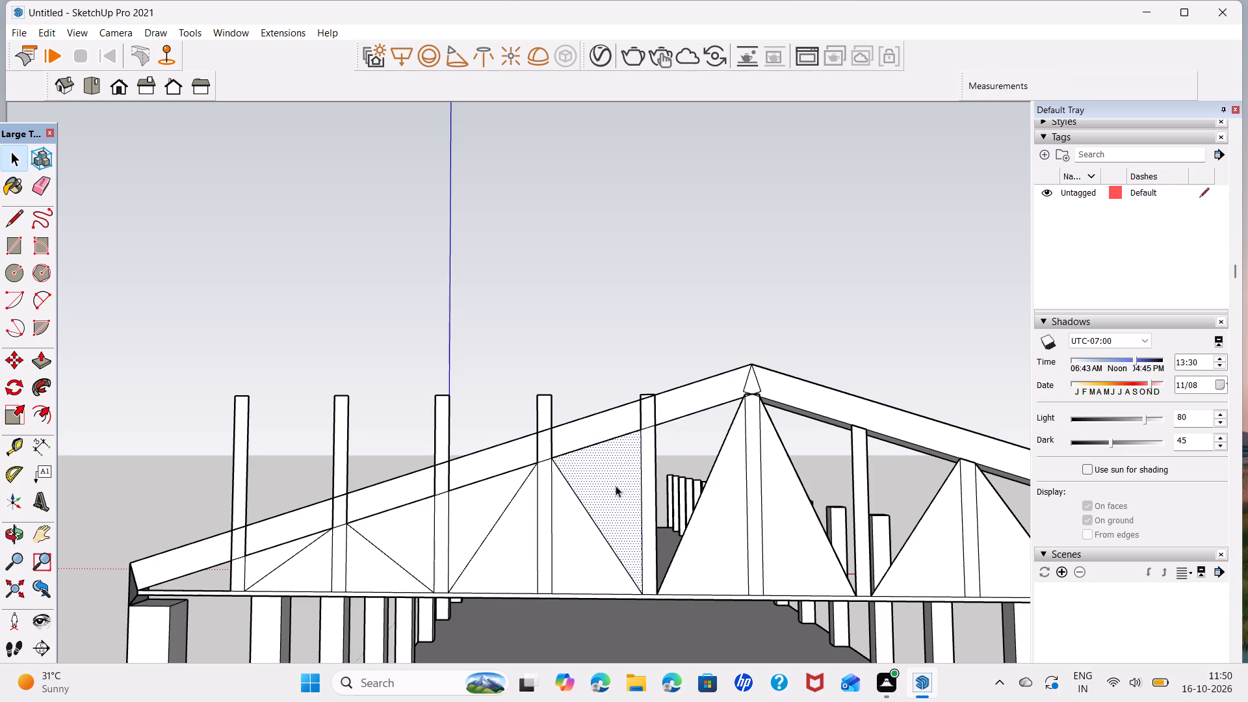
{"action": "key", "text": "Delete"}
{"action": "left_click", "coordinate": [481, 512]}
{"action": "key", "text": "Delete"}
{"action": "left_click", "coordinate": [397, 525]}
{"action": "key", "text": "Delete"}
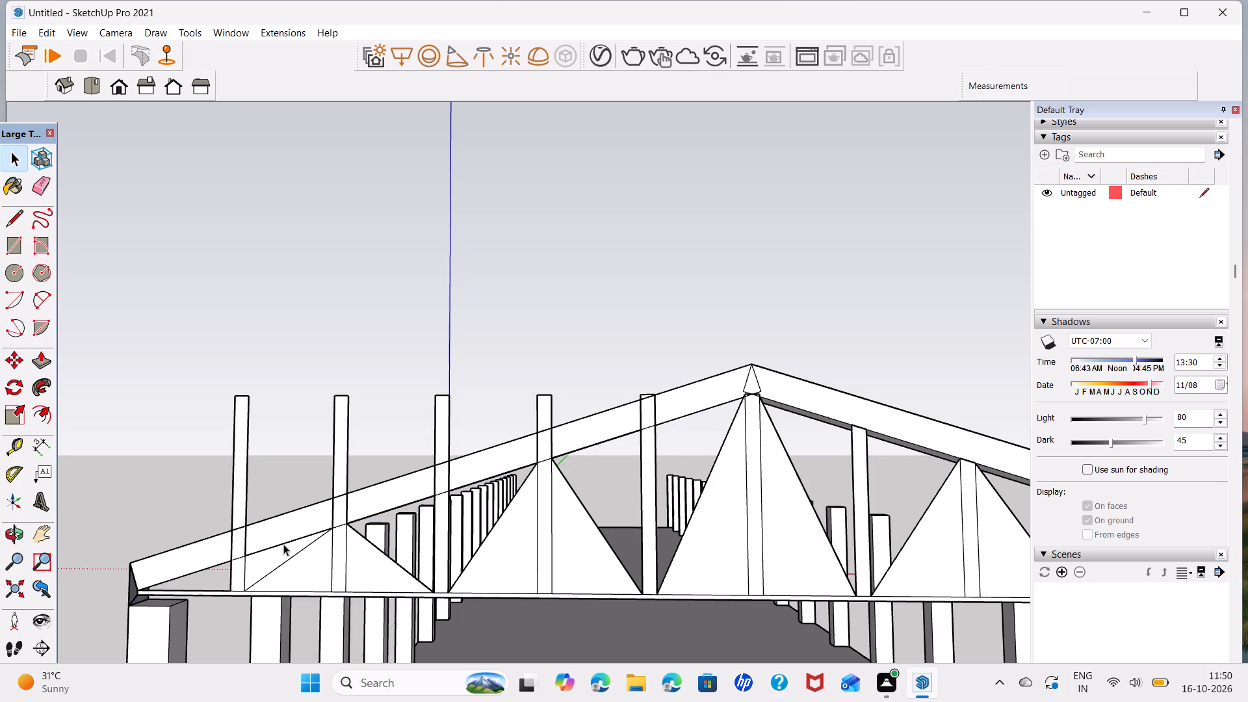
{"action": "left_click", "coordinate": [282, 550]}
{"action": "key", "text": "Delete"}
Delete the face and both side edges of the post nearest the eave where it projects above the rafter's underside.
{"action": "left_click", "coordinate": [242, 491]}
{"action": "key", "text": "Delete"}
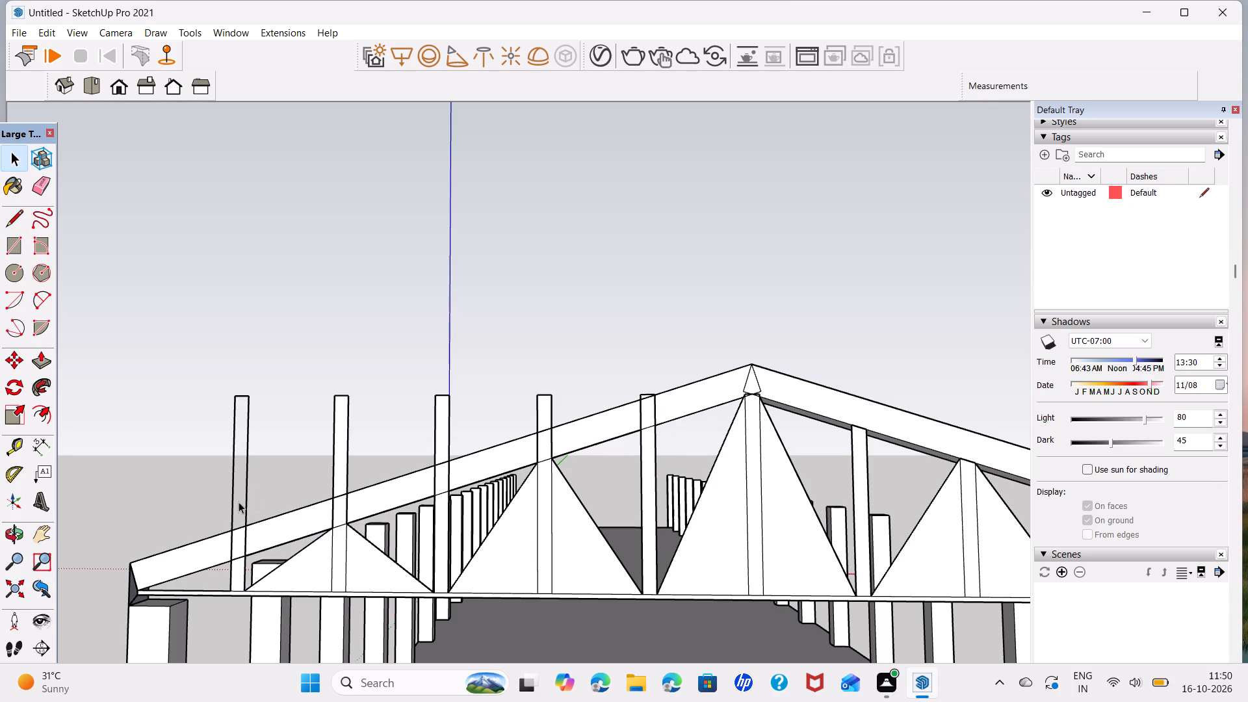
{"action": "left_click", "coordinate": [246, 513]}
{"action": "key", "text": "Delete"}
{"action": "left_click", "coordinate": [233, 506]}
{"action": "key", "text": "Delete"}
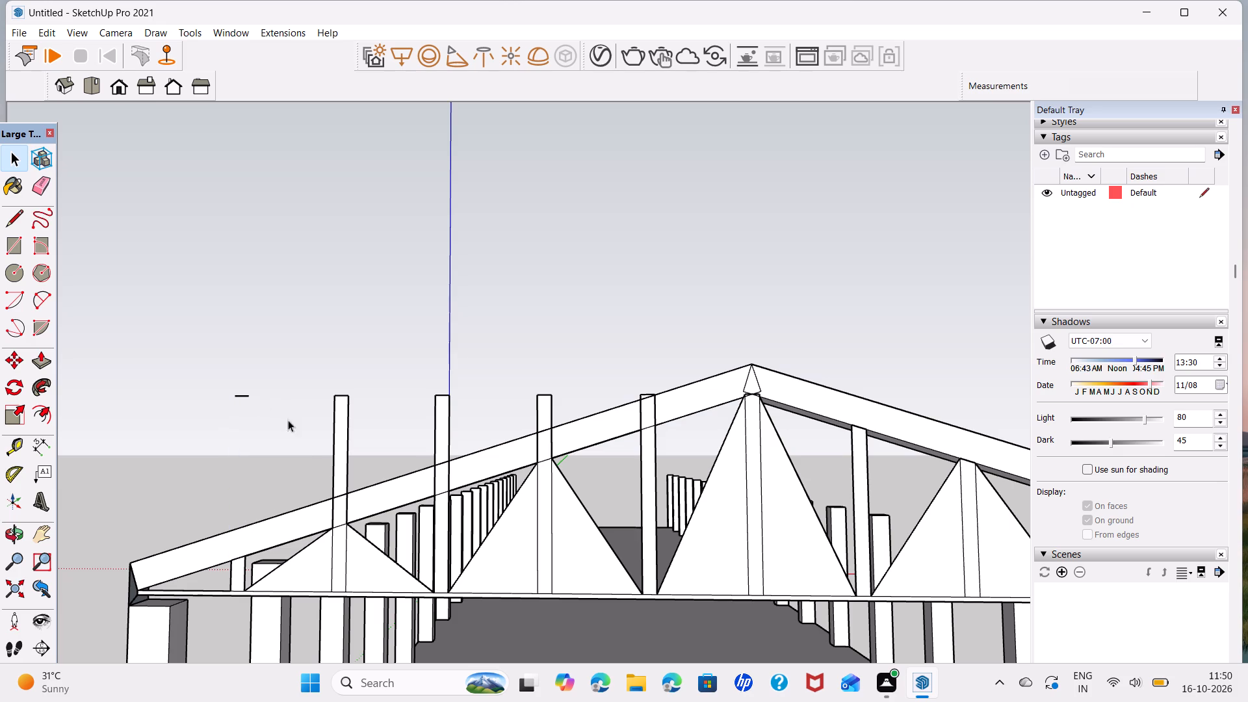
Delete the side edges of the second and third posts from that eave above the rafter's underside.
{"action": "left_click", "coordinate": [333, 484]}
{"action": "key", "text": "Delete"}
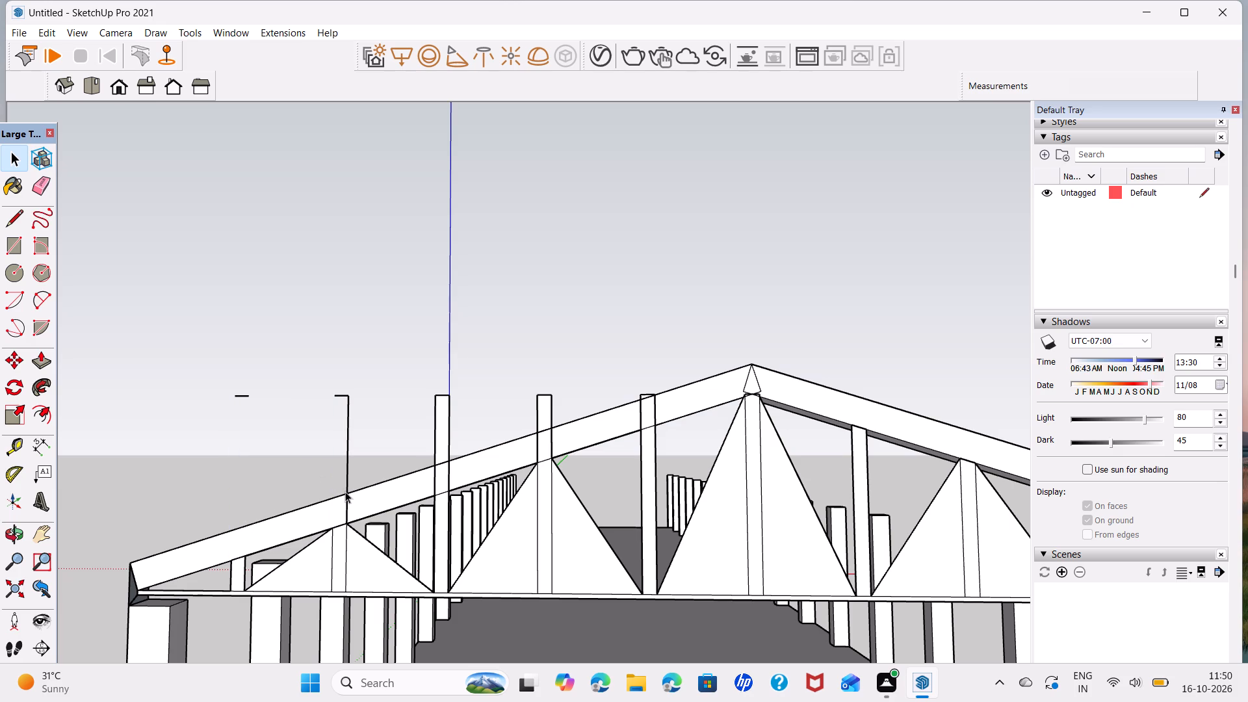
{"action": "left_click", "coordinate": [345, 491]}
{"action": "key", "text": "Delete"}
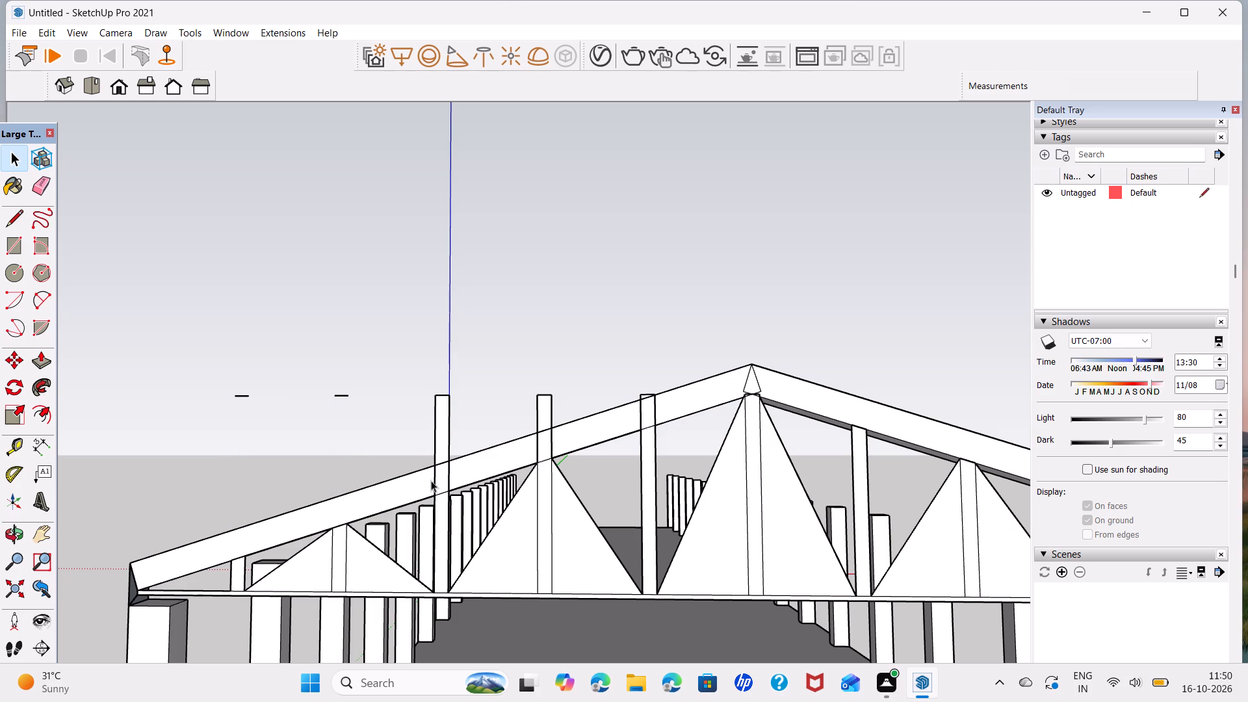
{"action": "left_click", "coordinate": [434, 486]}
{"action": "key", "text": "Delete"}
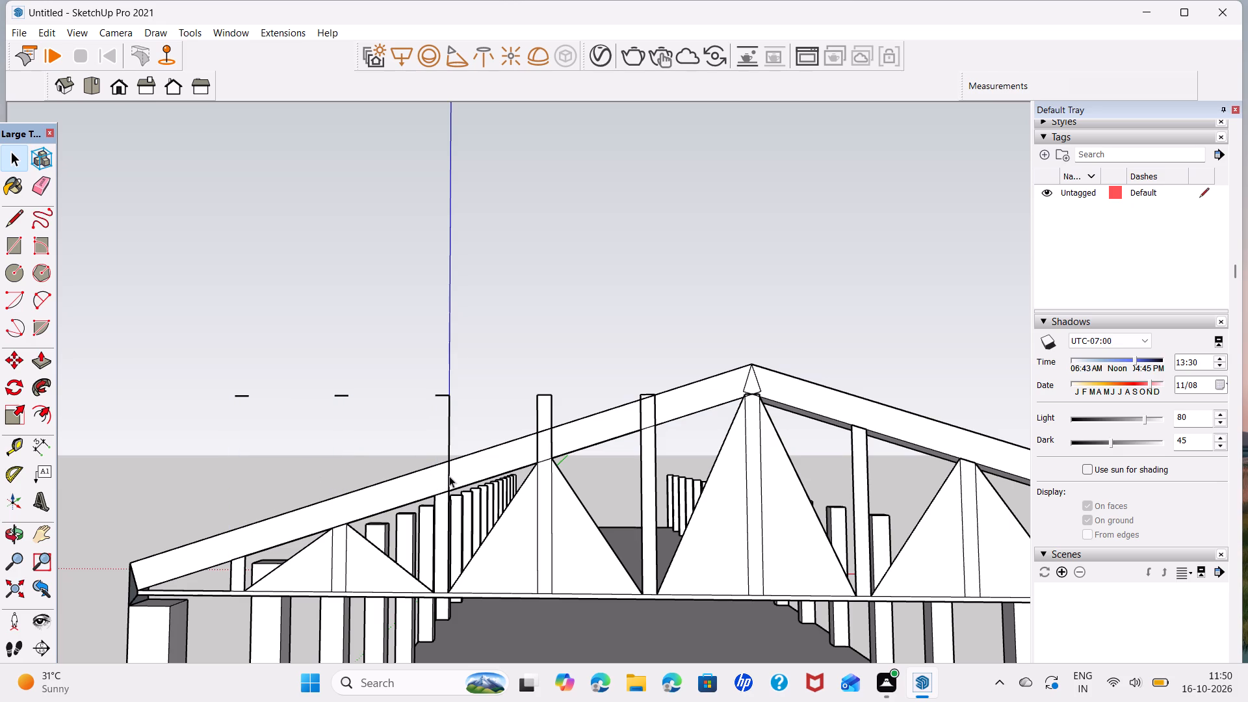
{"action": "left_click", "coordinate": [449, 476]}
{"action": "key", "text": "Delete"}
Delete the side edges of the fourth and fifth posts from that eave where they project above the rafter's underside.
{"action": "left_click", "coordinate": [538, 445]}
{"action": "key", "text": "Delete"}
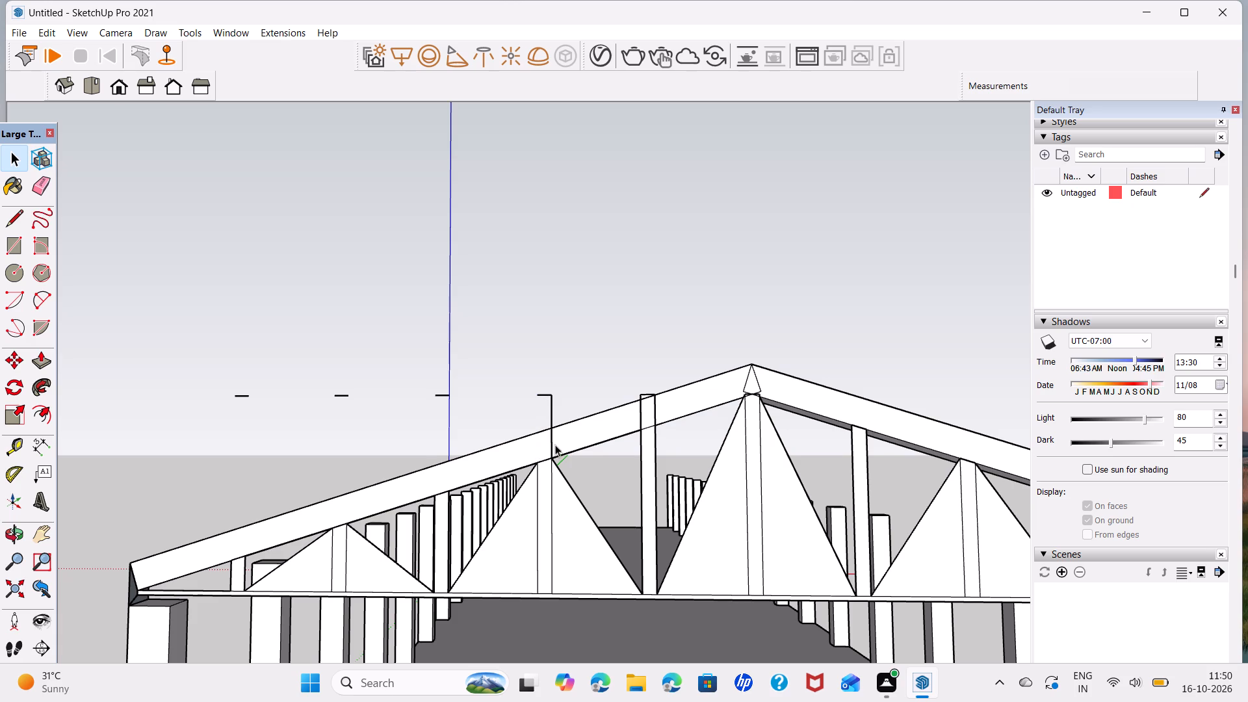
{"action": "left_click", "coordinate": [551, 439]}
{"action": "key", "text": "Delete"}
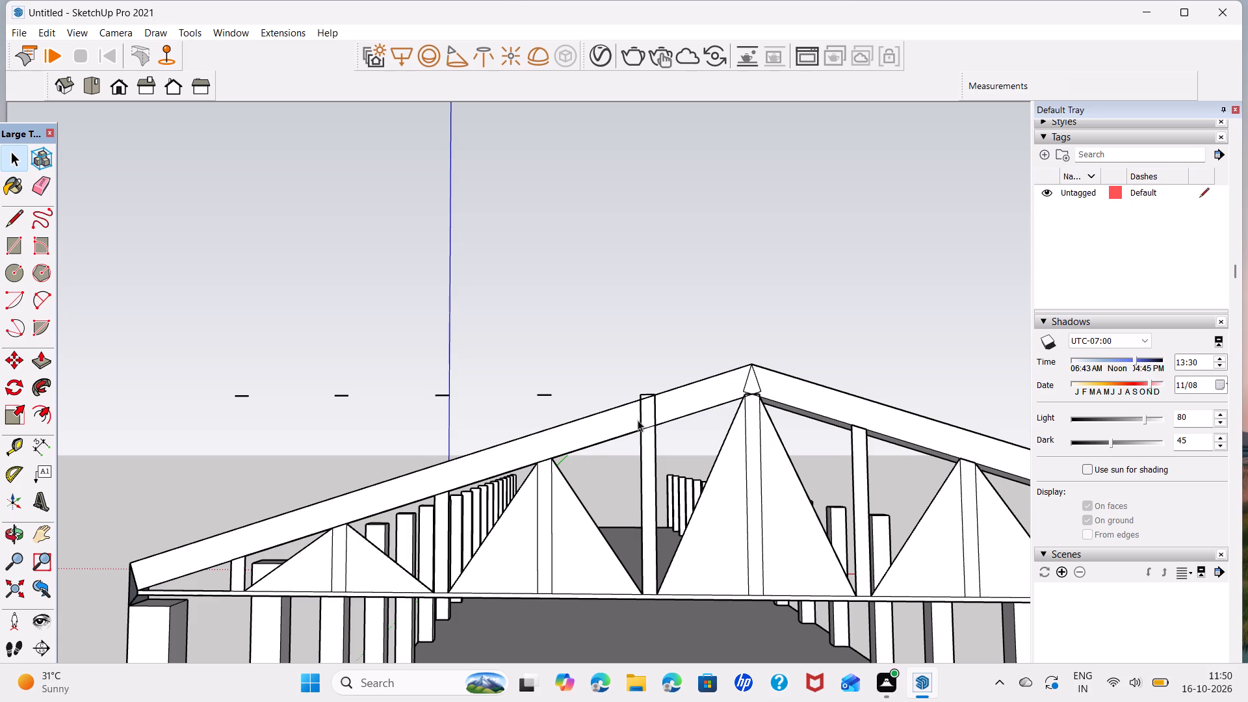
{"action": "left_click", "coordinate": [642, 424]}
{"action": "key", "text": "Delete"}
{"action": "left_click", "coordinate": [655, 411]}
{"action": "key", "text": "Delete"}
Delete the five leftover post-top edges floating above the rafter.
{"action": "left_click_drag", "start_coordinate": [228, 377], "coordinate": [283, 408]}
{"action": "left_click_drag", "start_coordinate": [222, 390], "coordinate": [677, 417]}
{"action": "key", "text": "Delete"}
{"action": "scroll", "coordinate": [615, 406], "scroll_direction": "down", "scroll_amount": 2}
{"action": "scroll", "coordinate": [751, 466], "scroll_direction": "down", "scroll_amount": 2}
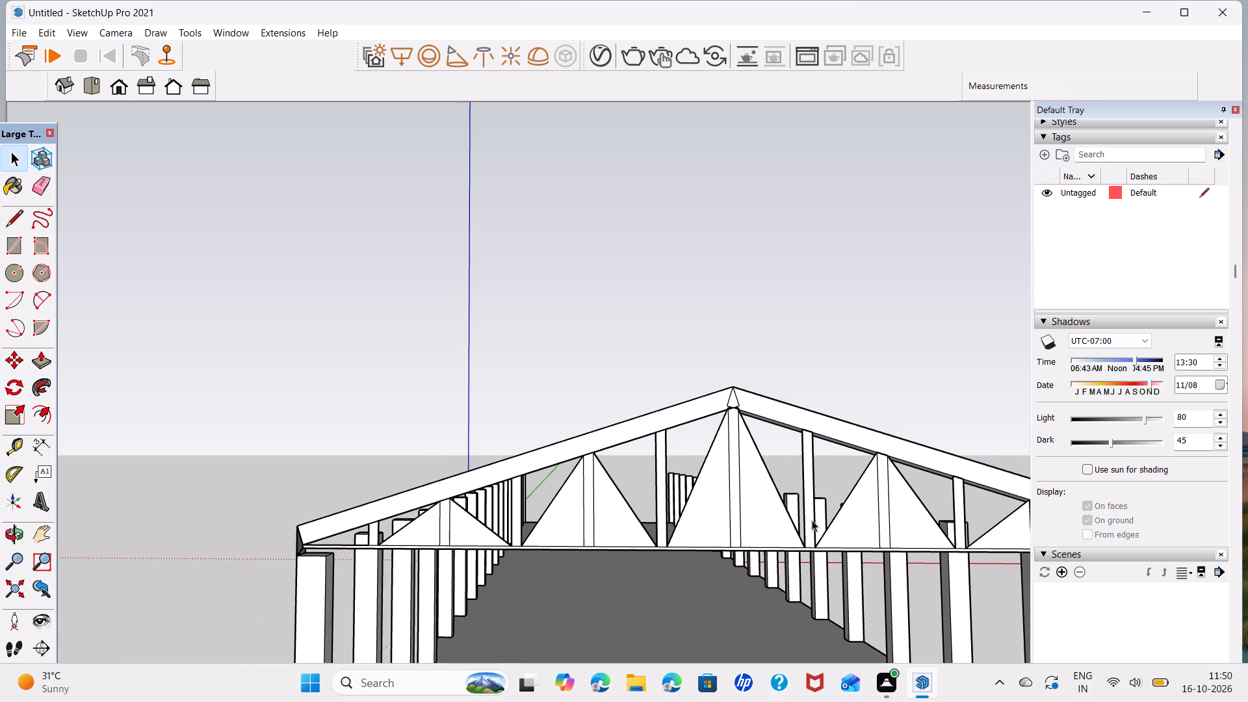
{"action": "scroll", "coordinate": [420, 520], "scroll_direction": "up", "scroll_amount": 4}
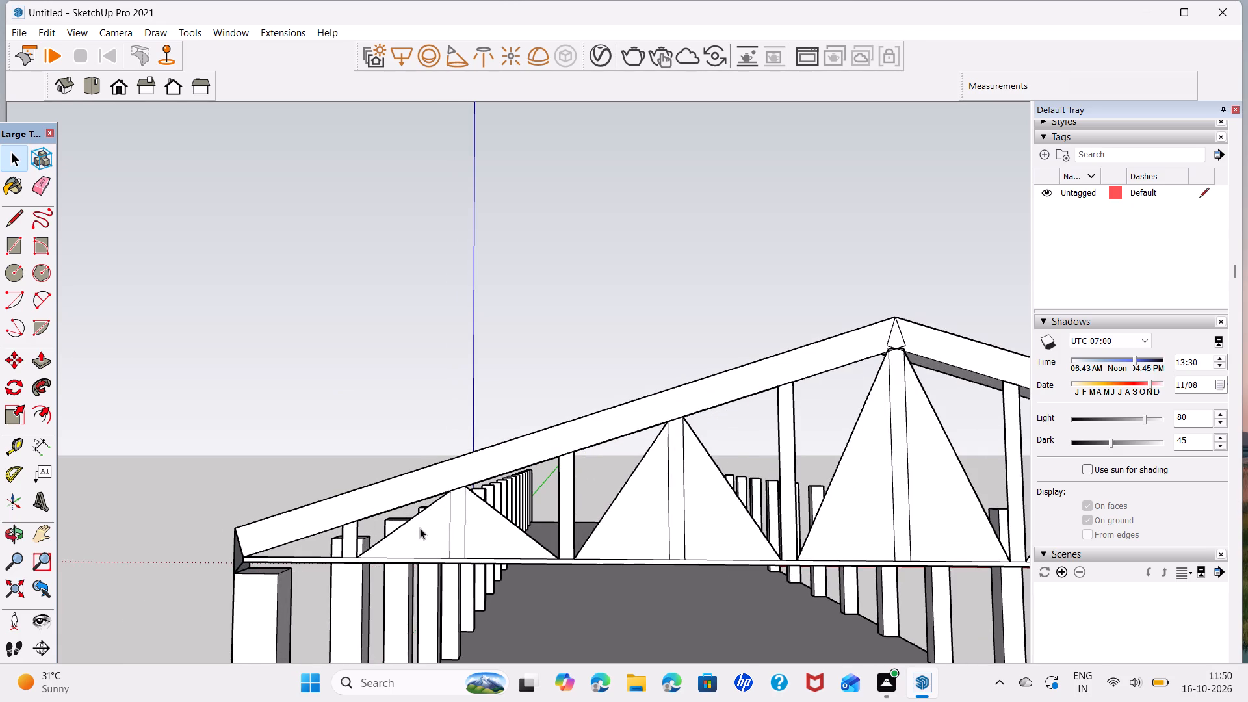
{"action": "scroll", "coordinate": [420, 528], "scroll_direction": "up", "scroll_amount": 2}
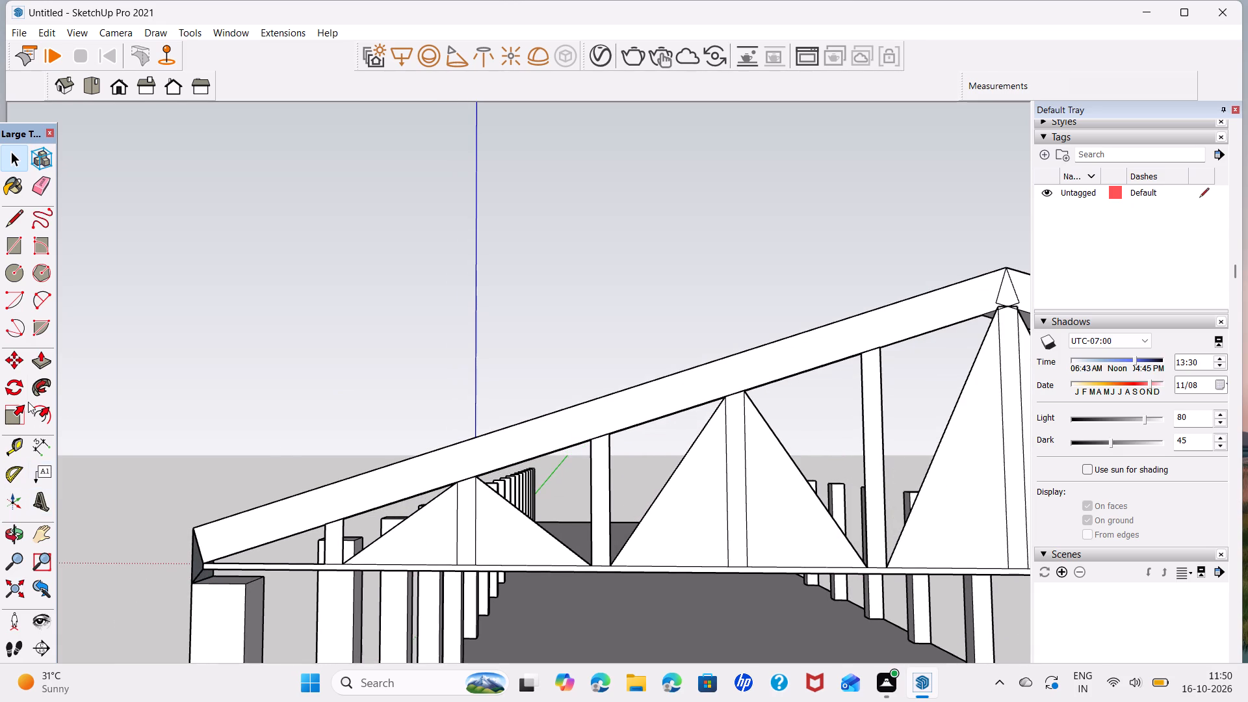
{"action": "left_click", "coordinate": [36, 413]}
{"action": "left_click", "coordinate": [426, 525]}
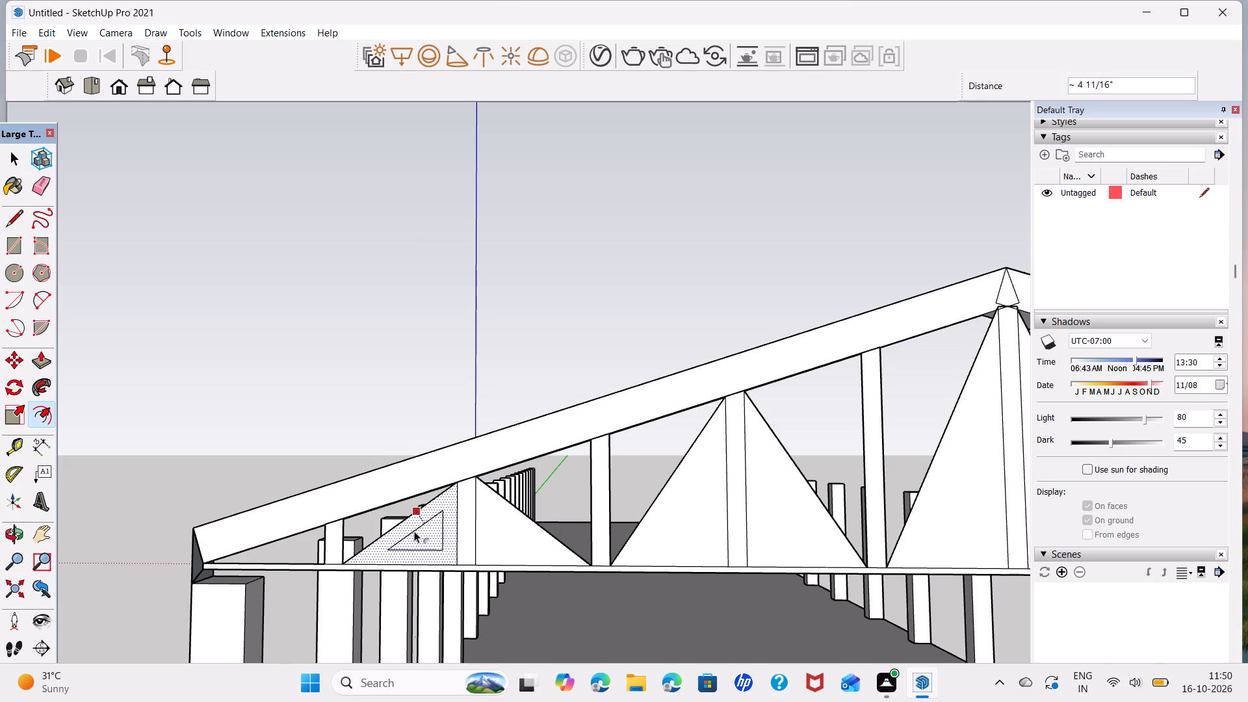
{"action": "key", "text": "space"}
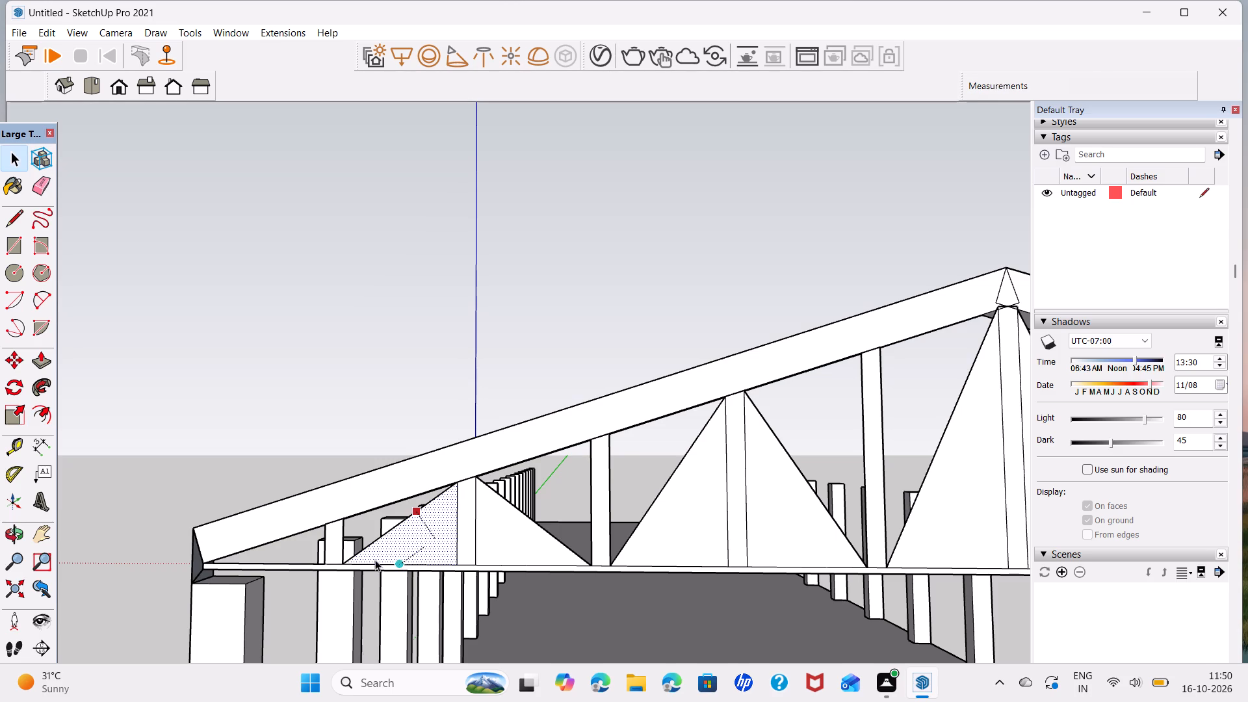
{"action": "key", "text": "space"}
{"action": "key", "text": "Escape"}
Place guides 6" inward from the two diagonals flanking the second post from the same eave.
{"action": "left_click", "coordinate": [12, 447]}
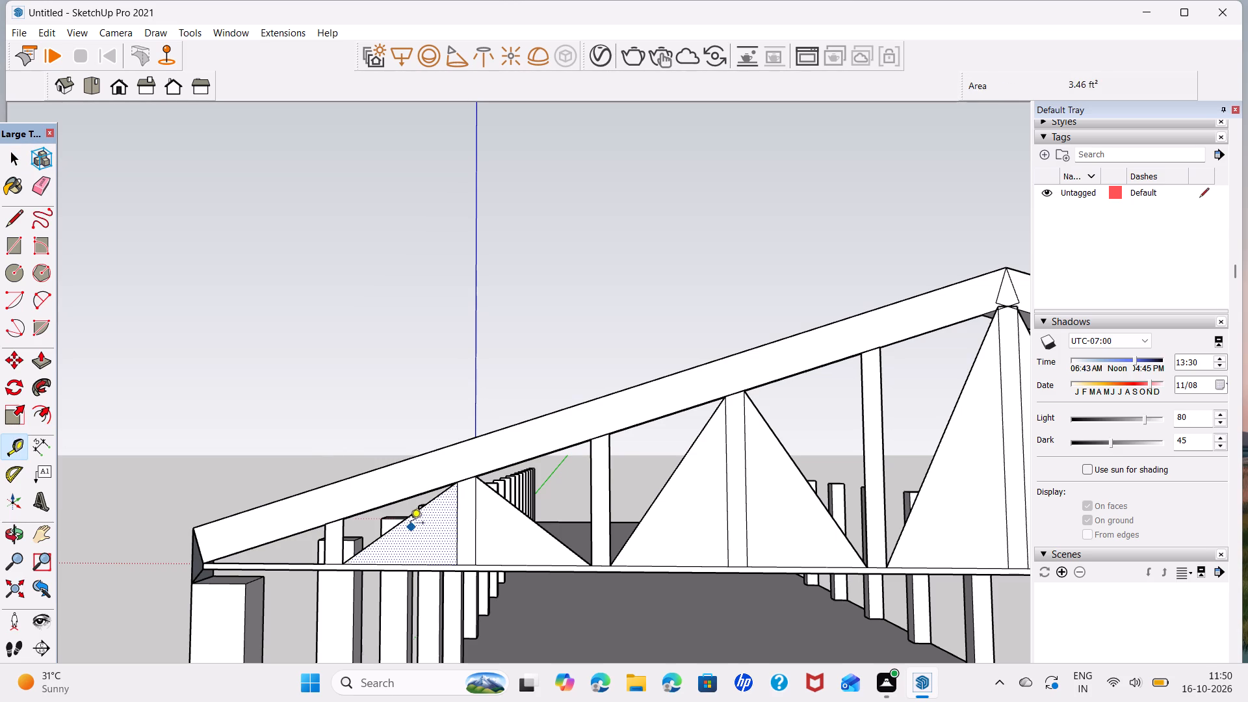
{"action": "left_click", "coordinate": [409, 522]}
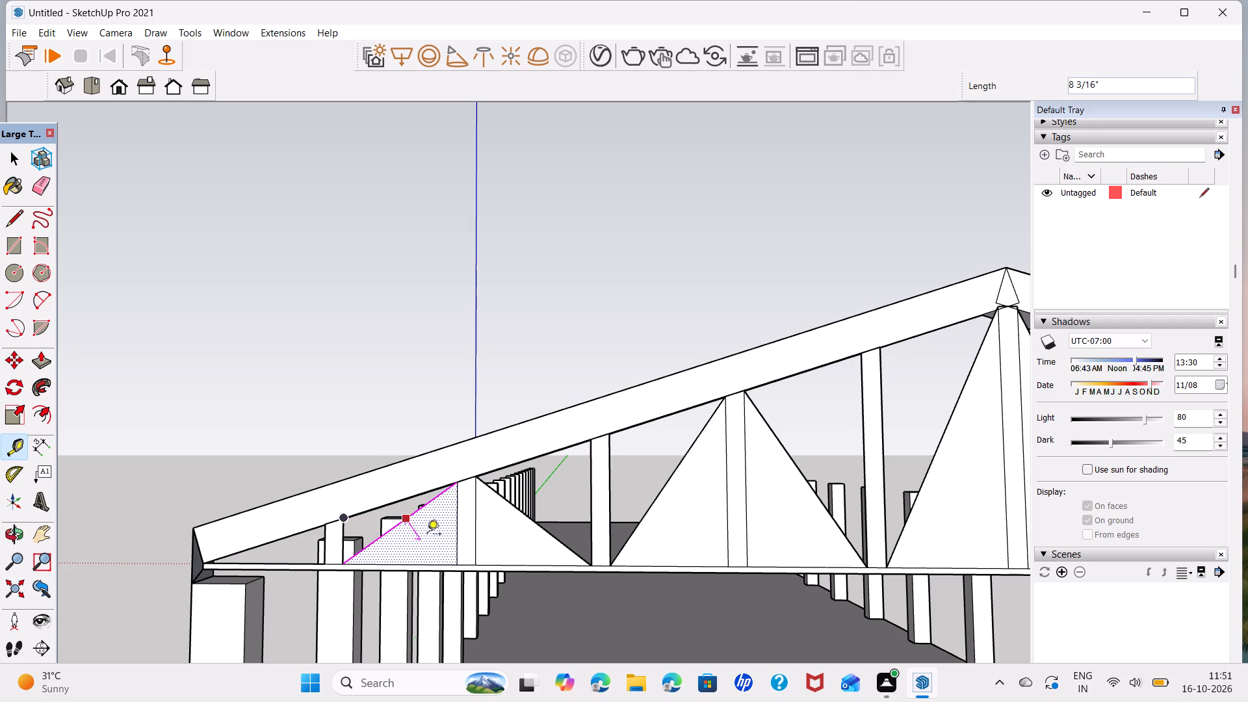
{"action": "key", "text": "6"}
{"action": "key", "text": "Return"}
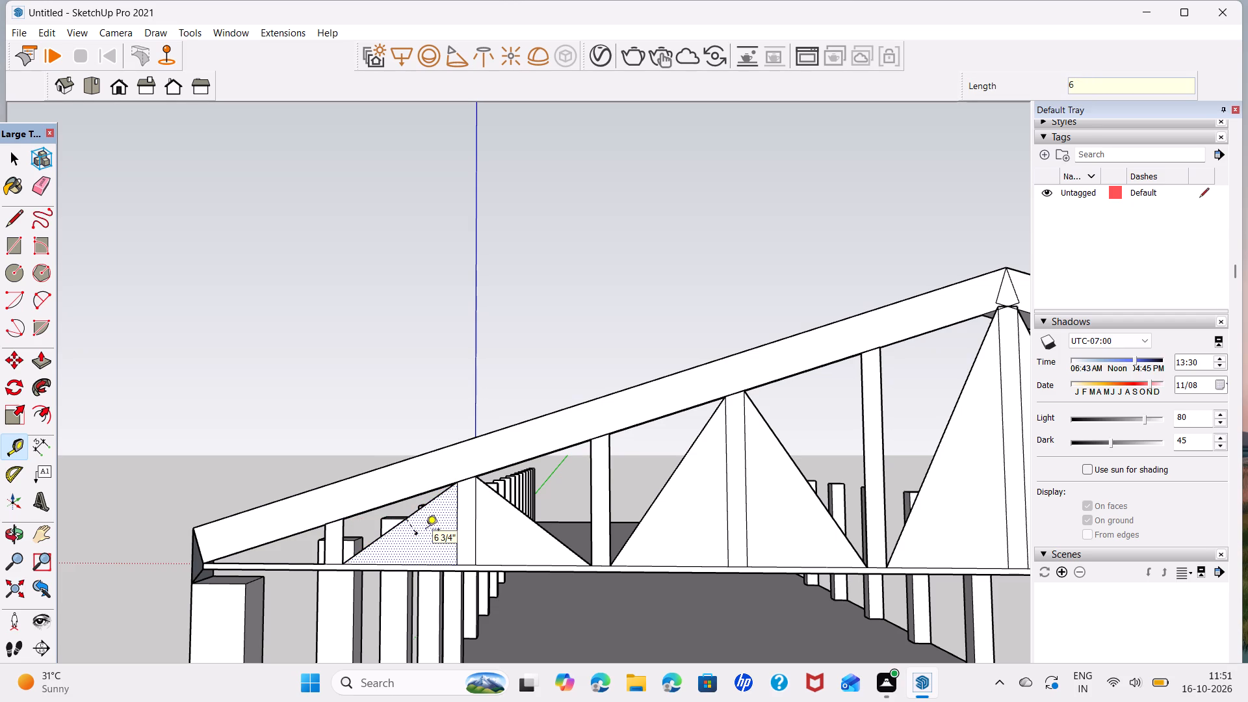
{"action": "left_click", "coordinate": [541, 527]}
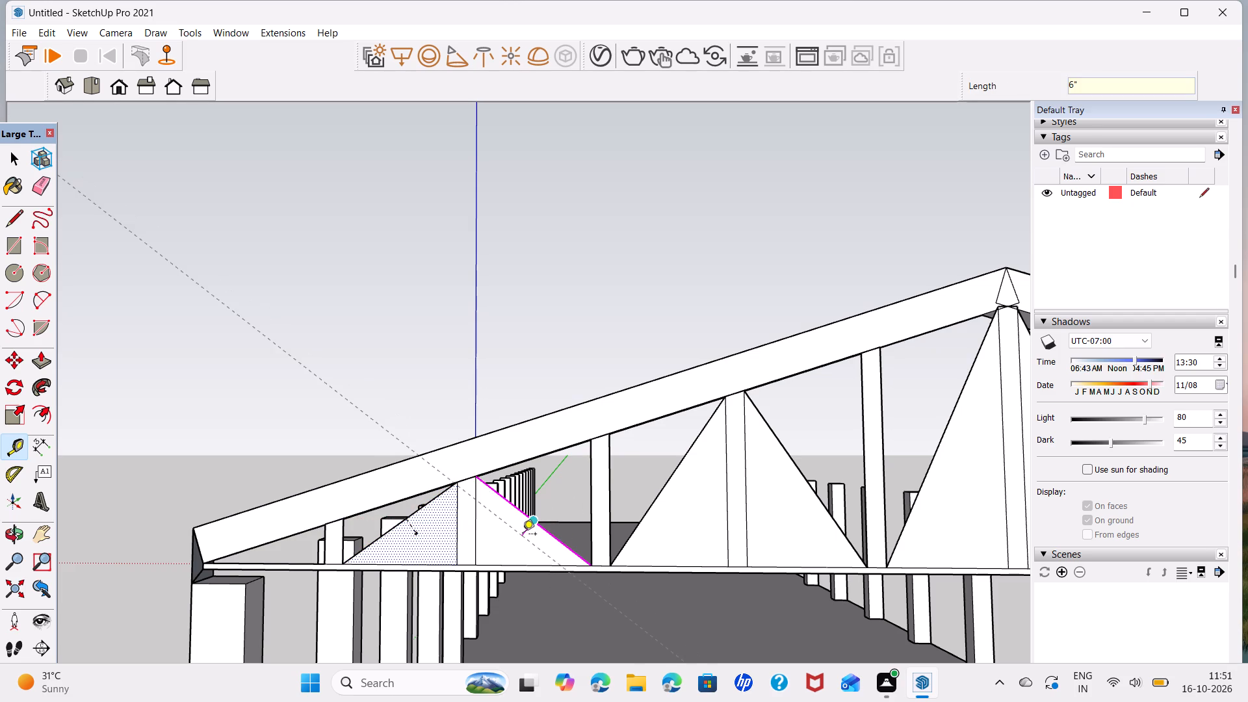
{"action": "key", "text": "6"}
{"action": "key", "text": "Return"}
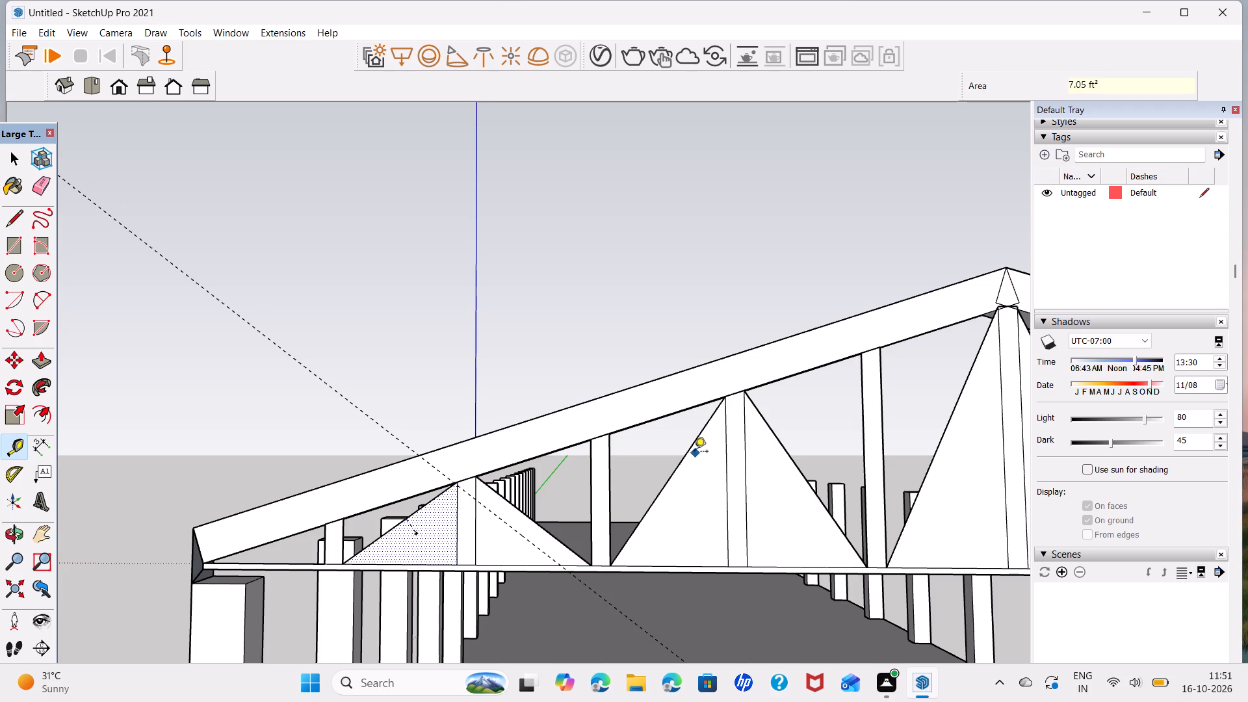
Place guides 6" inward from the two diagonals flanking the fourth post from that eave.
{"action": "left_click", "coordinate": [692, 451]}
{"action": "key", "text": "6"}
{"action": "key", "text": "Return"}
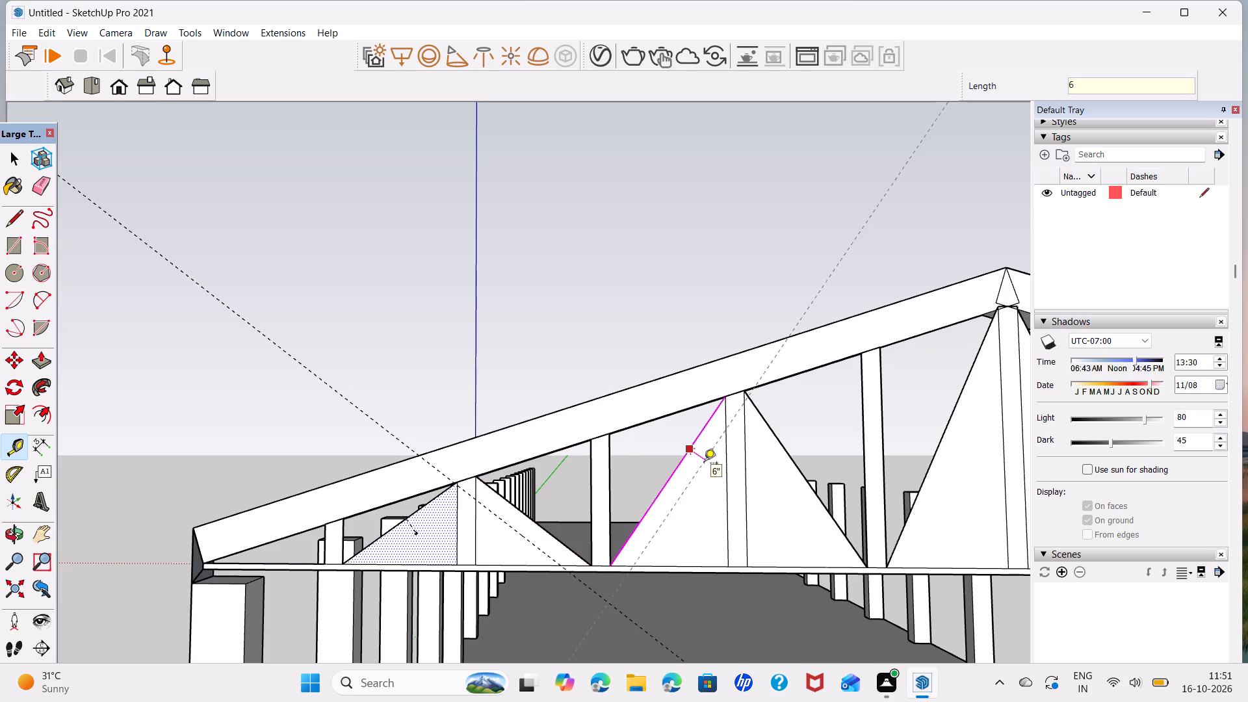
{"action": "left_click", "coordinate": [792, 460]}
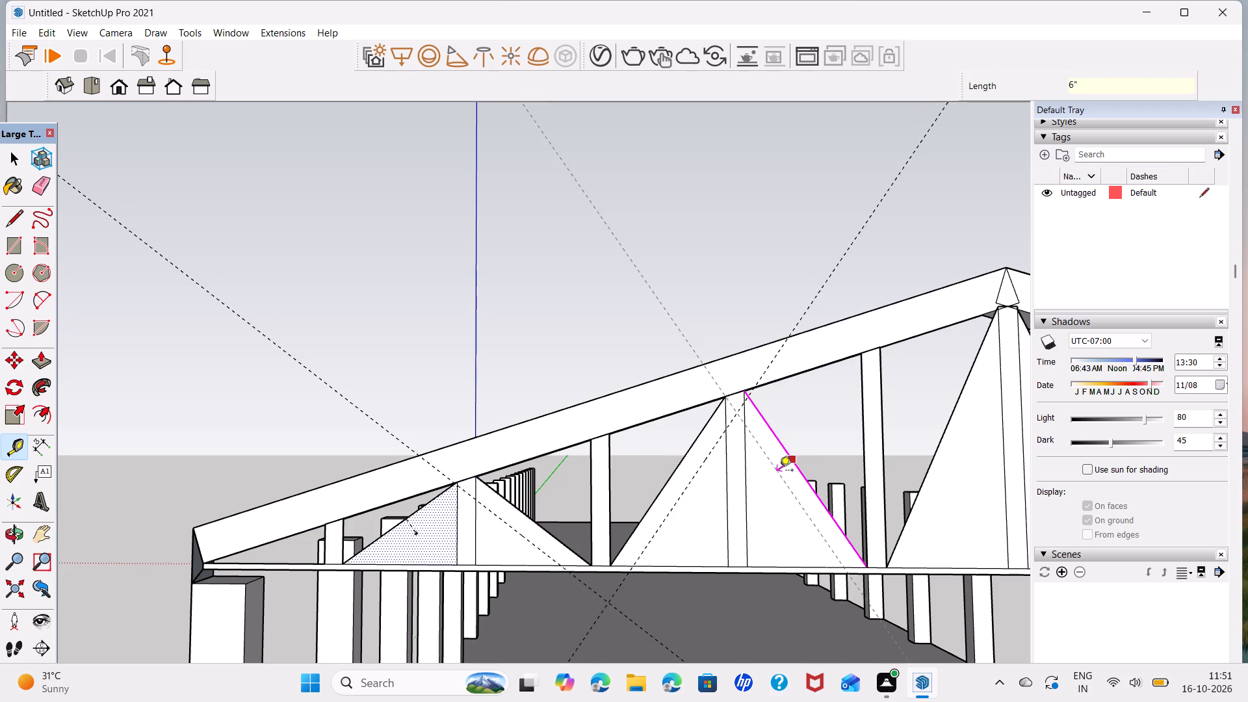
{"action": "key", "text": "6"}
{"action": "key", "text": "Return"}
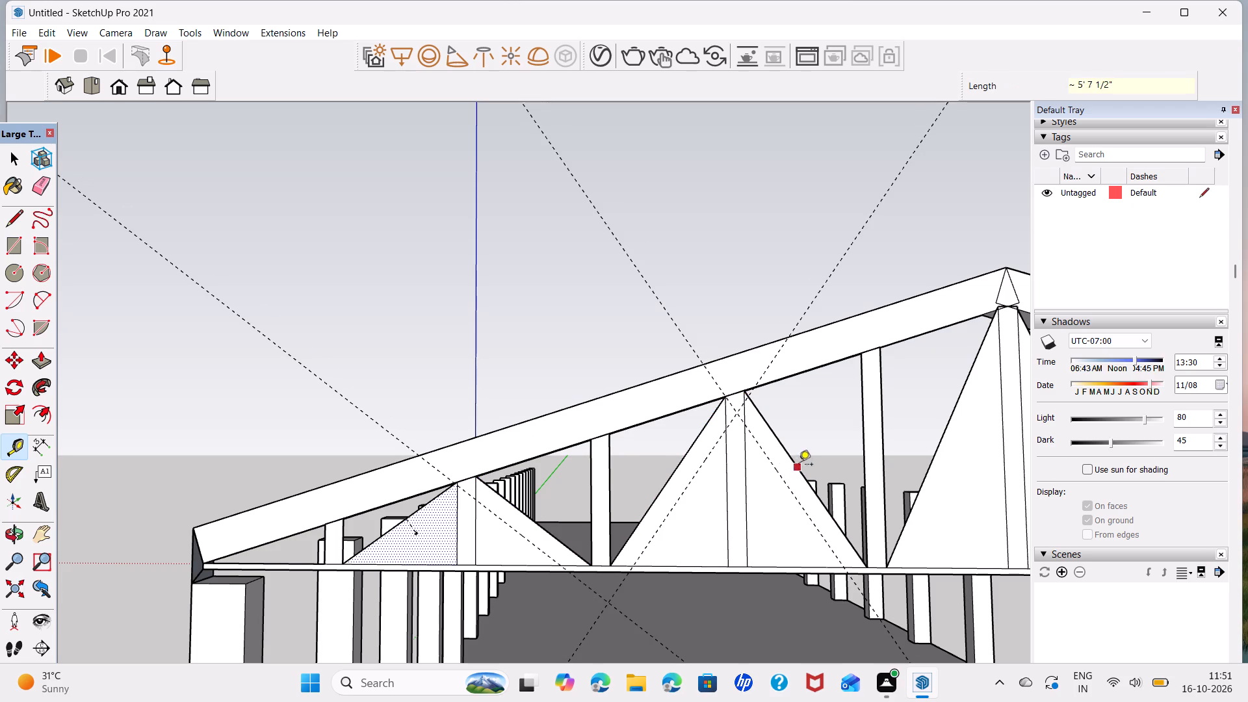
Place guides 6" inward from the two diagonals flanking the ridge post.
{"action": "middle_click_drag", "start_coordinate": [812, 474], "coordinate": [456, 424], "text": "shift"}
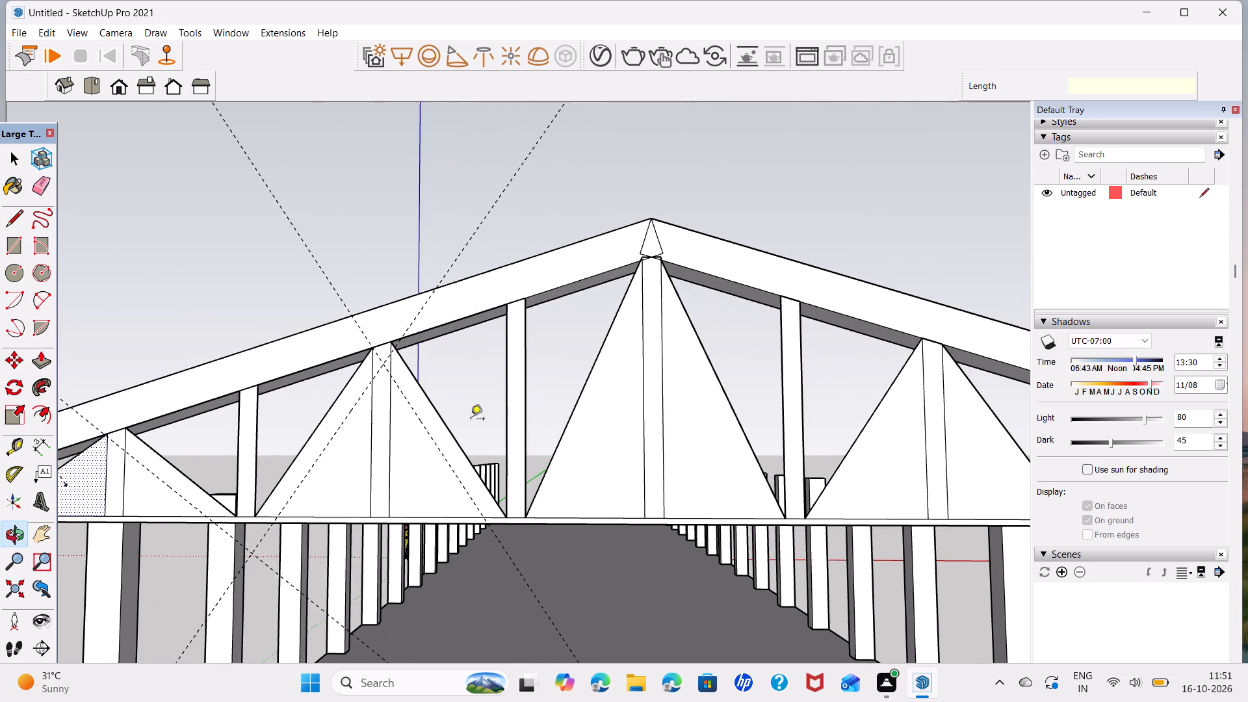
{"action": "left_click", "coordinate": [588, 376]}
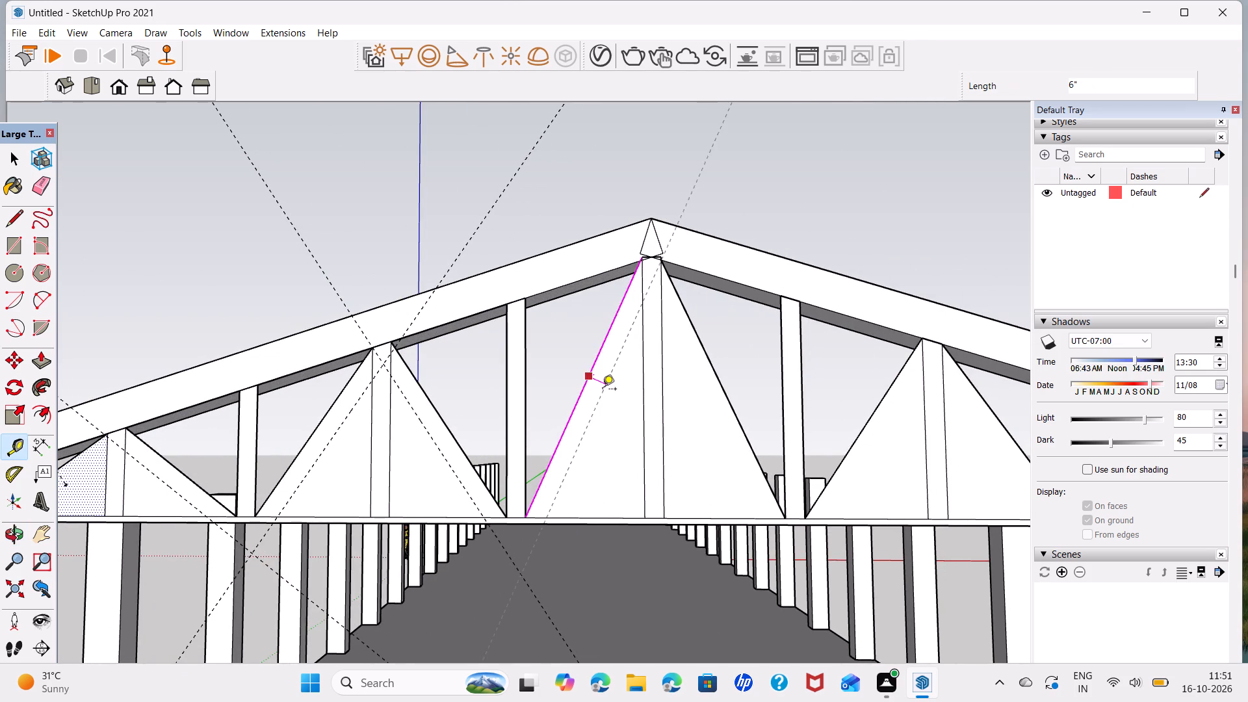
{"action": "key", "text": "6"}
{"action": "key", "text": "Return"}
{"action": "left_click", "coordinate": [721, 387]}
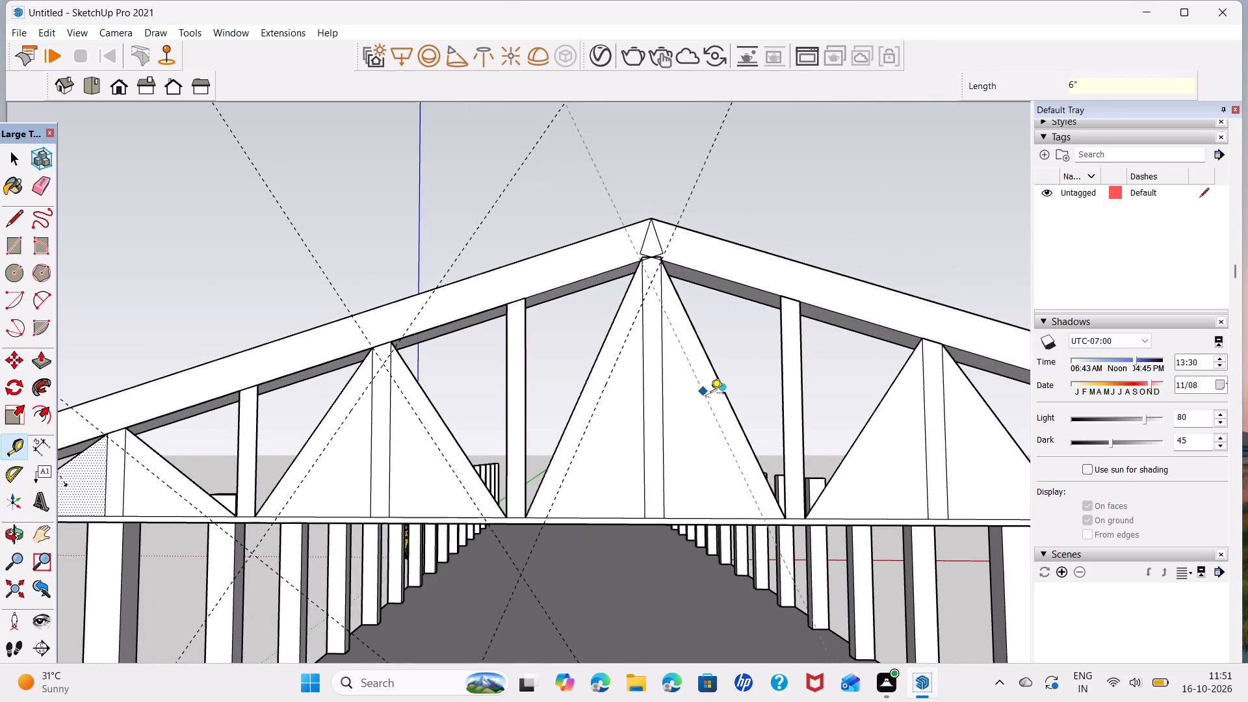
{"action": "key", "text": "6"}
{"action": "key", "text": "Return"}
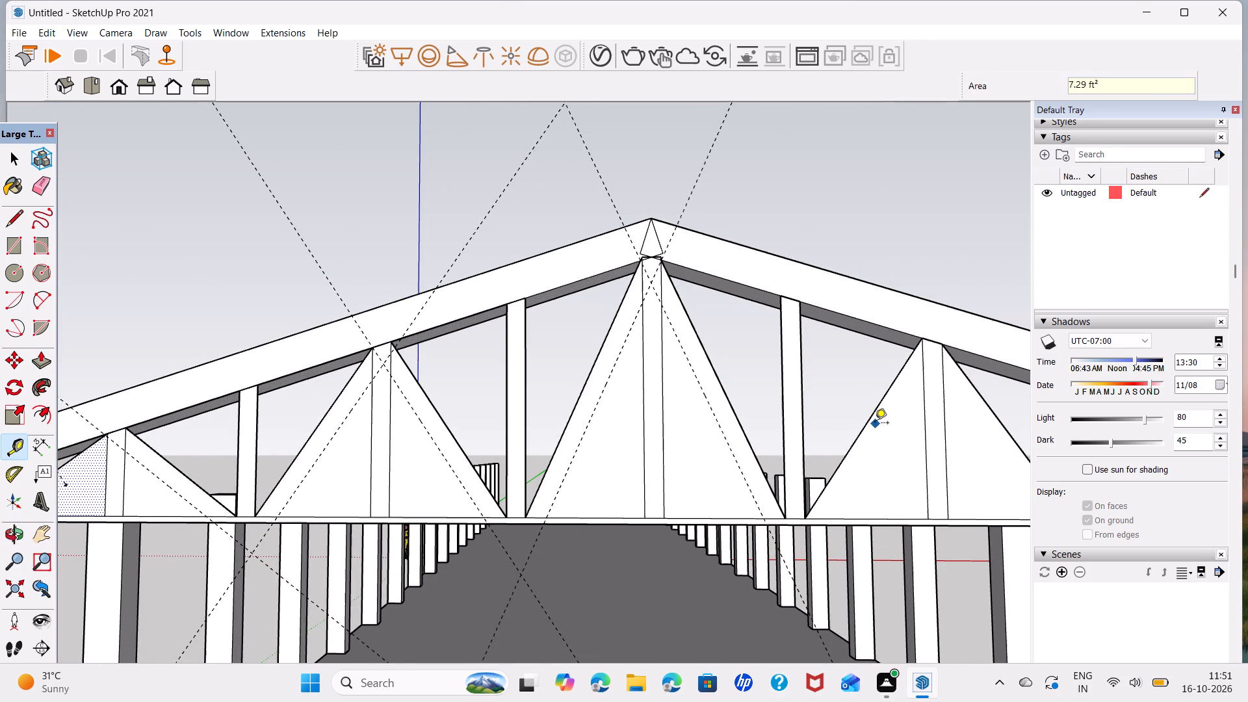
Place guides 6" inward from the two diagonals flanking the fourth post from the opposite eave.
{"action": "left_click", "coordinate": [871, 421]}
{"action": "key", "text": "6"}
{"action": "key", "text": "Return"}
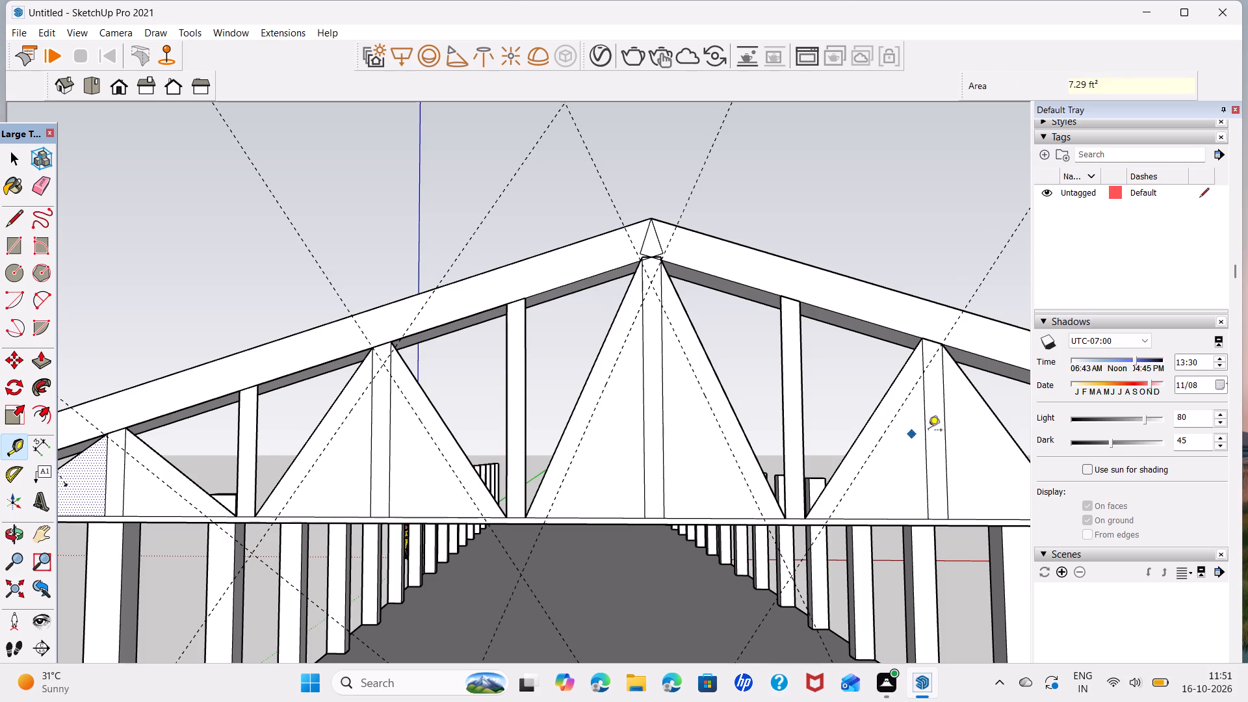
{"action": "left_click", "coordinate": [988, 409]}
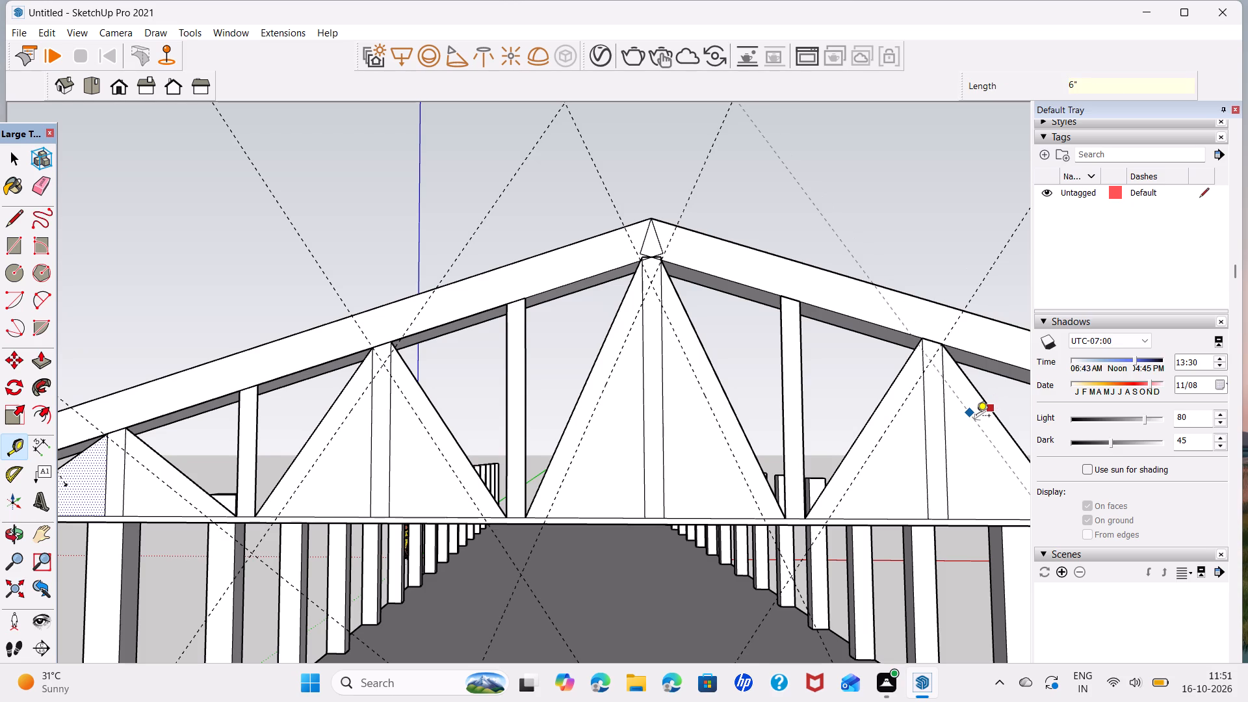
{"action": "key", "text": "6"}
{"action": "key", "text": "Return"}
Place guides 6" inward from the two diagonals flanking the second post from the opposite eave.
{"action": "scroll", "coordinate": [976, 418], "scroll_direction": "down", "scroll_amount": 2}
{"action": "middle_click_drag", "start_coordinate": [975, 419], "coordinate": [785, 422], "text": "shift"}
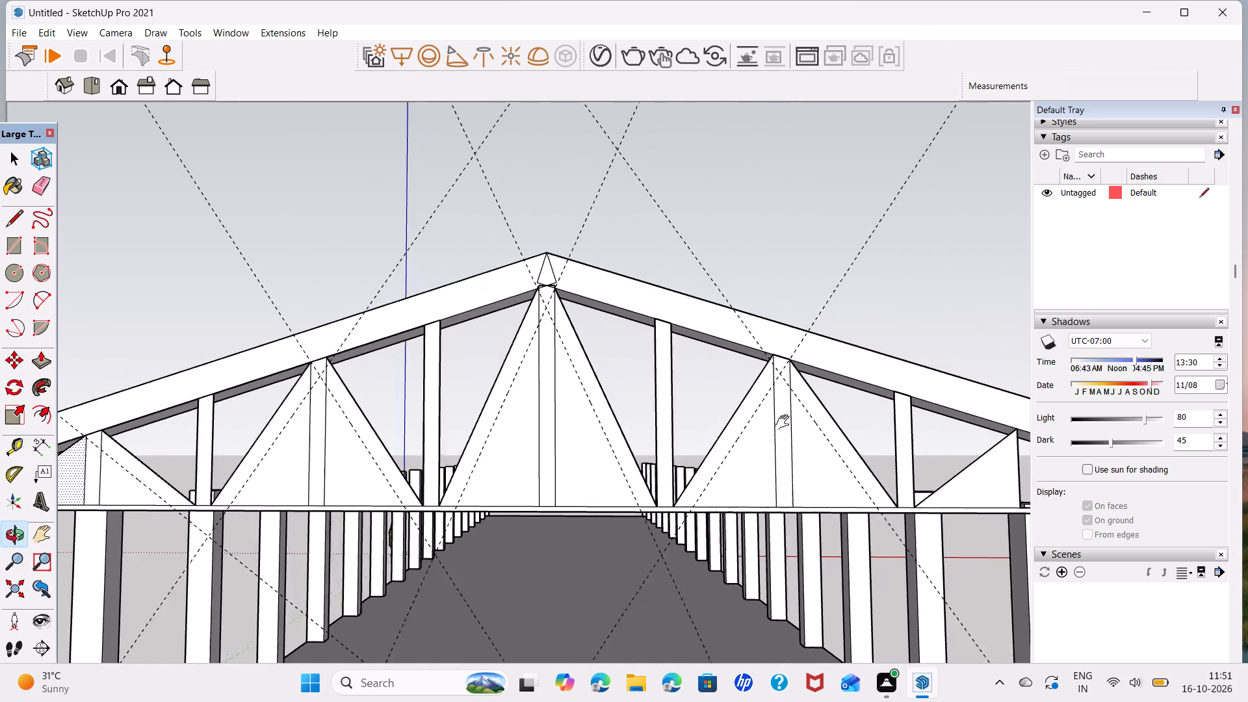
{"action": "middle_click_drag", "start_coordinate": [785, 422], "coordinate": [530, 417], "text": "shift"}
{"action": "left_click", "coordinate": [693, 453]}
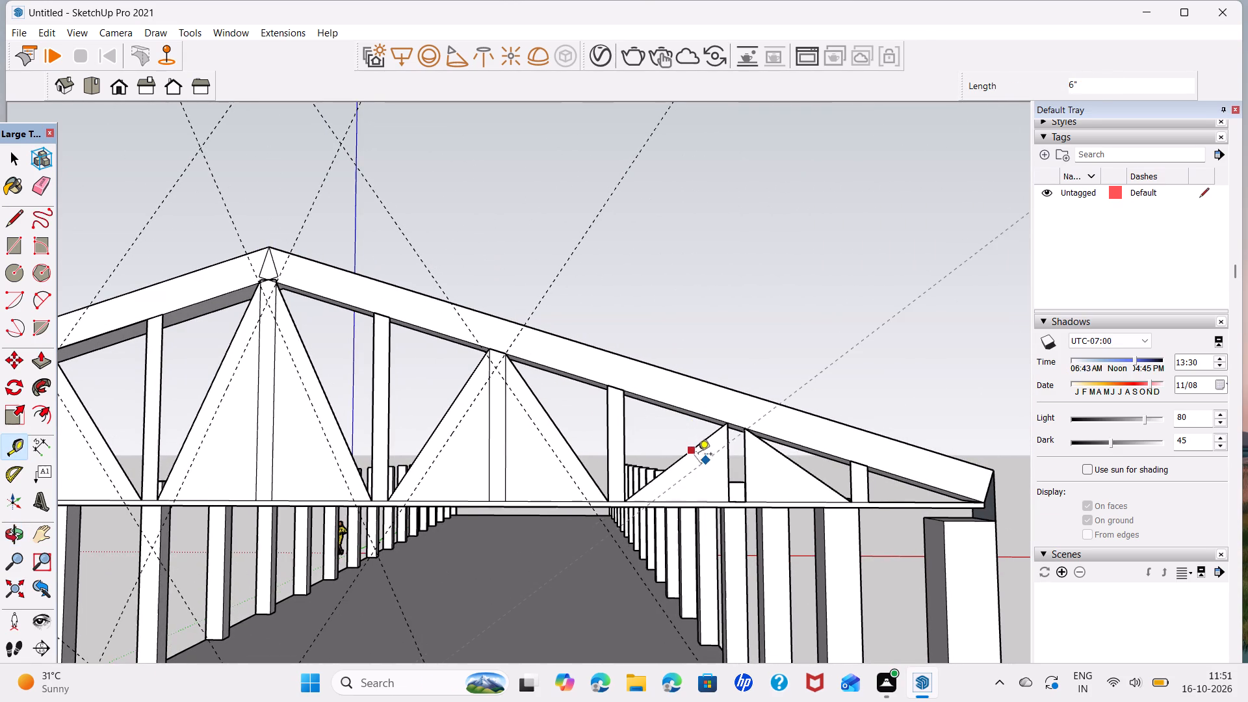
{"action": "key", "text": "6"}
{"action": "key", "text": "Return"}
{"action": "left_click", "coordinate": [805, 463]}
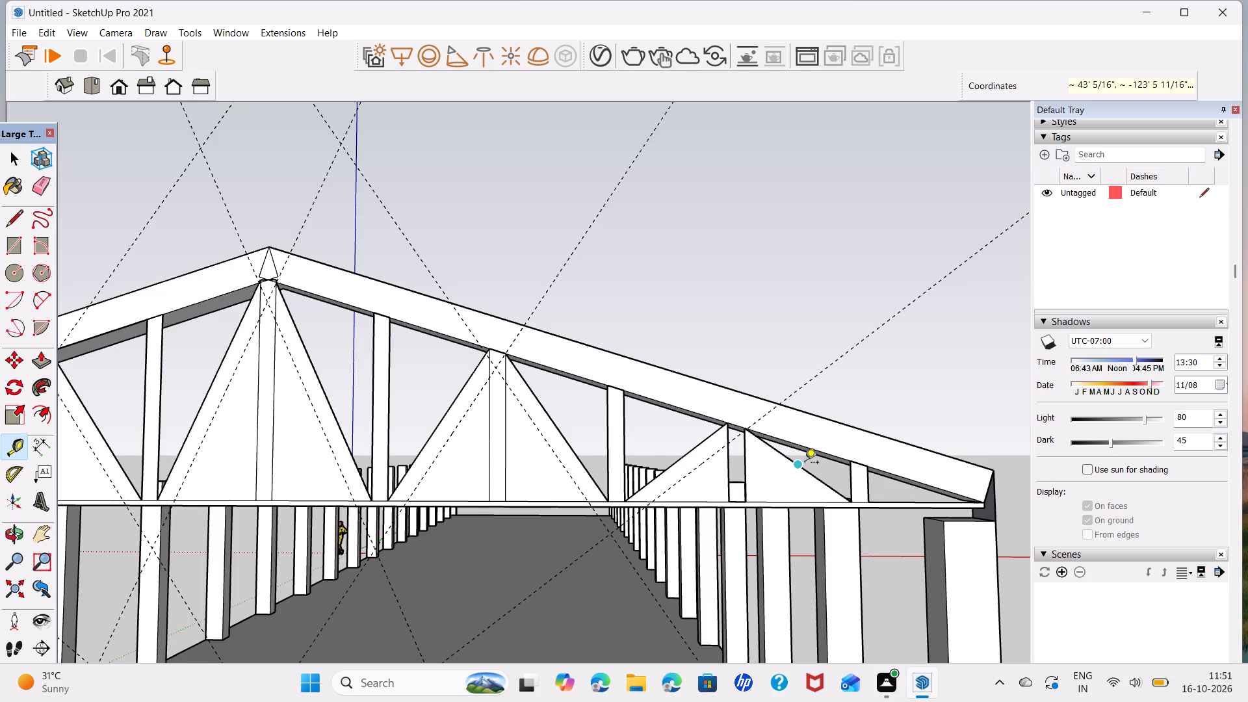
{"action": "key", "text": "6"}
{"action": "key", "text": "Return"}
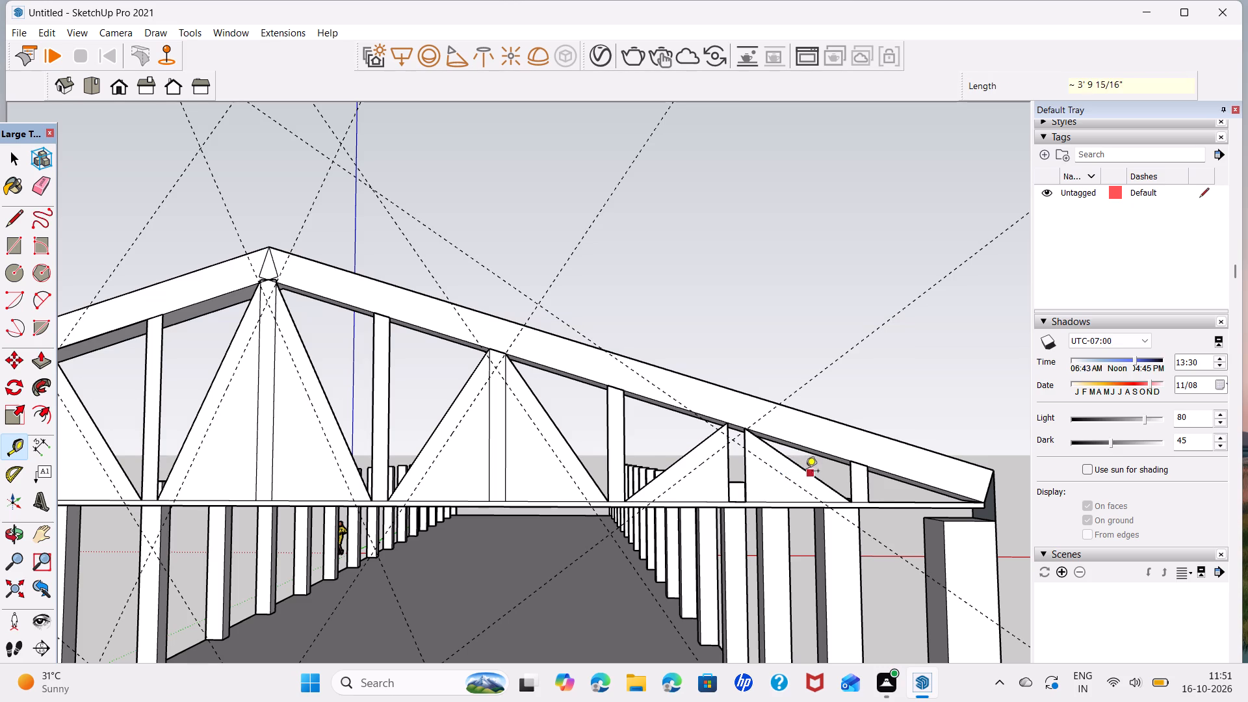
Draw the missing edge across the top of the opposite eave's second post, between its two diagonals' tips, to close the post face.
{"action": "key", "text": "space"}
{"action": "scroll", "coordinate": [756, 452], "scroll_direction": "up", "scroll_amount": 7}
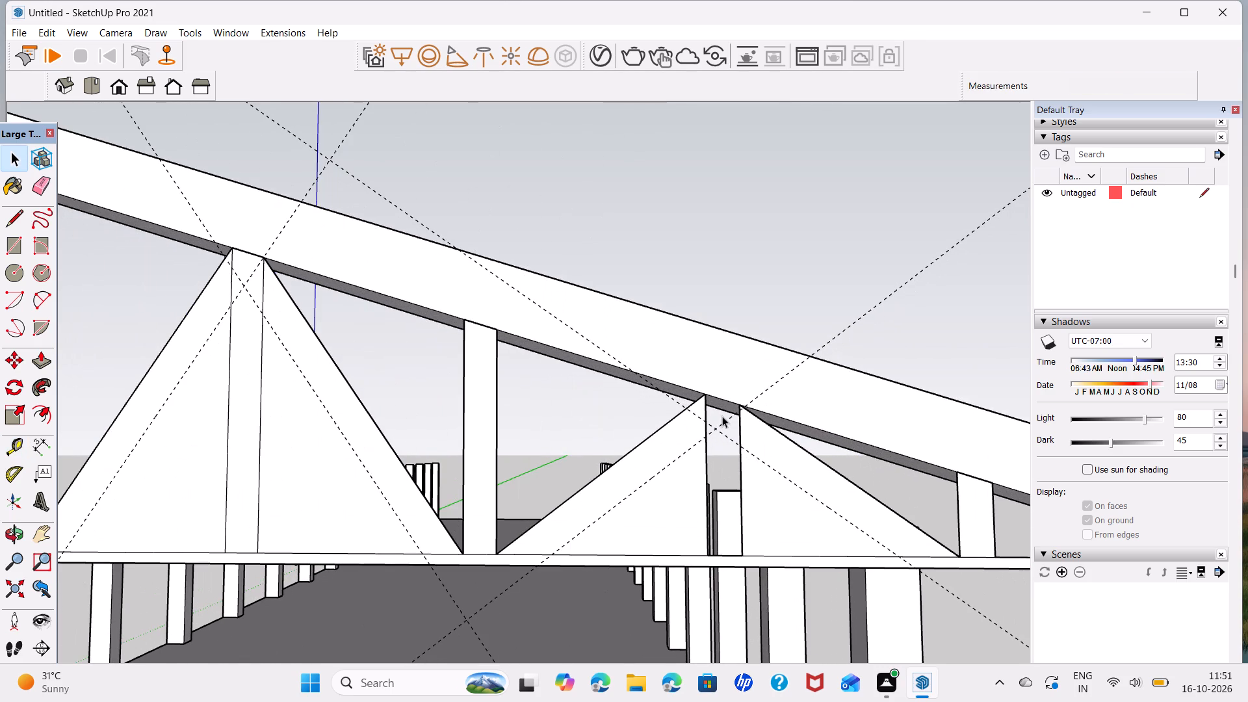
{"action": "key", "text": "l"}
{"action": "left_click", "coordinate": [701, 395]}
{"action": "left_click", "coordinate": [738, 399]}
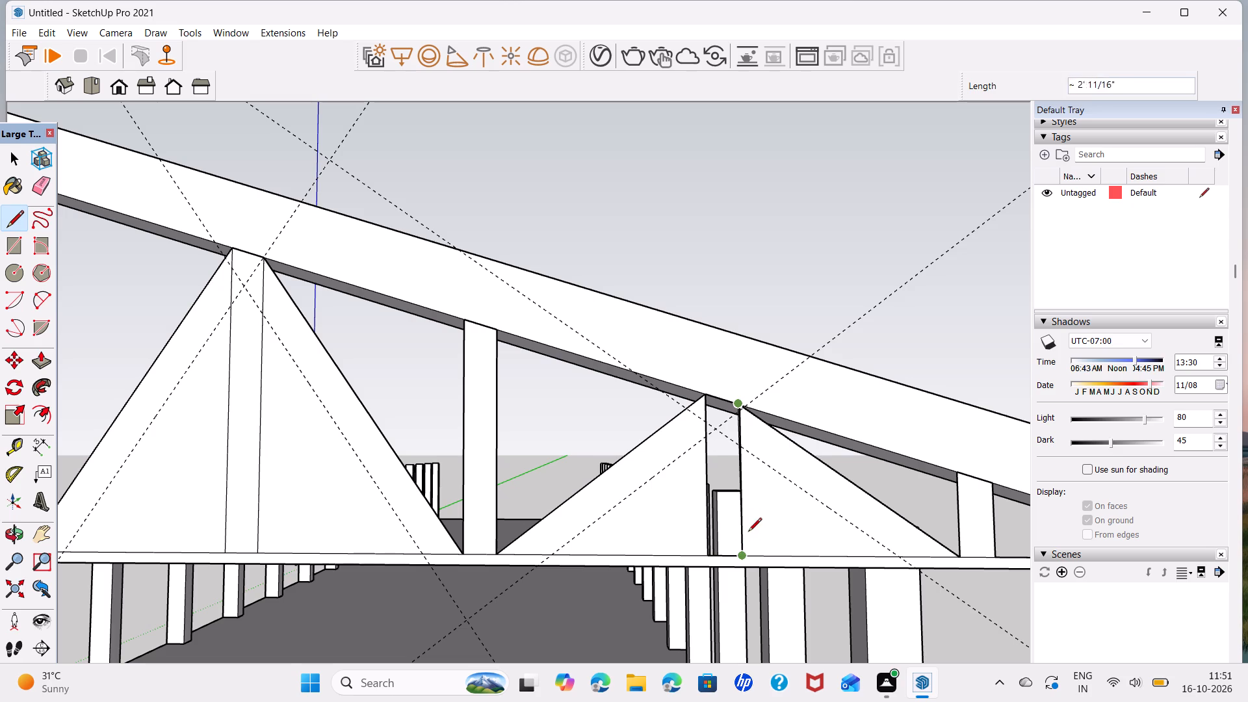
{"action": "key", "text": "space"}
{"action": "scroll", "coordinate": [719, 404], "scroll_direction": "up", "scroll_amount": 4}
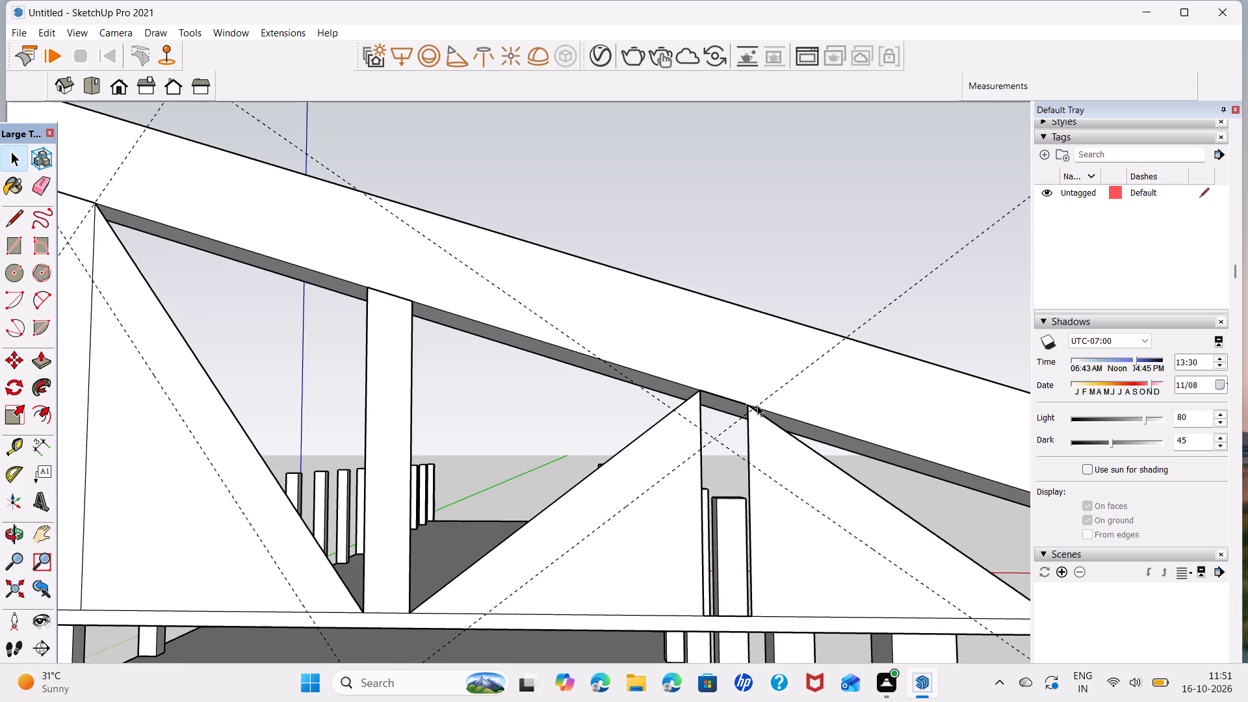
{"action": "key", "text": "l"}
{"action": "scroll", "coordinate": [750, 404], "scroll_direction": "up", "scroll_amount": 6}
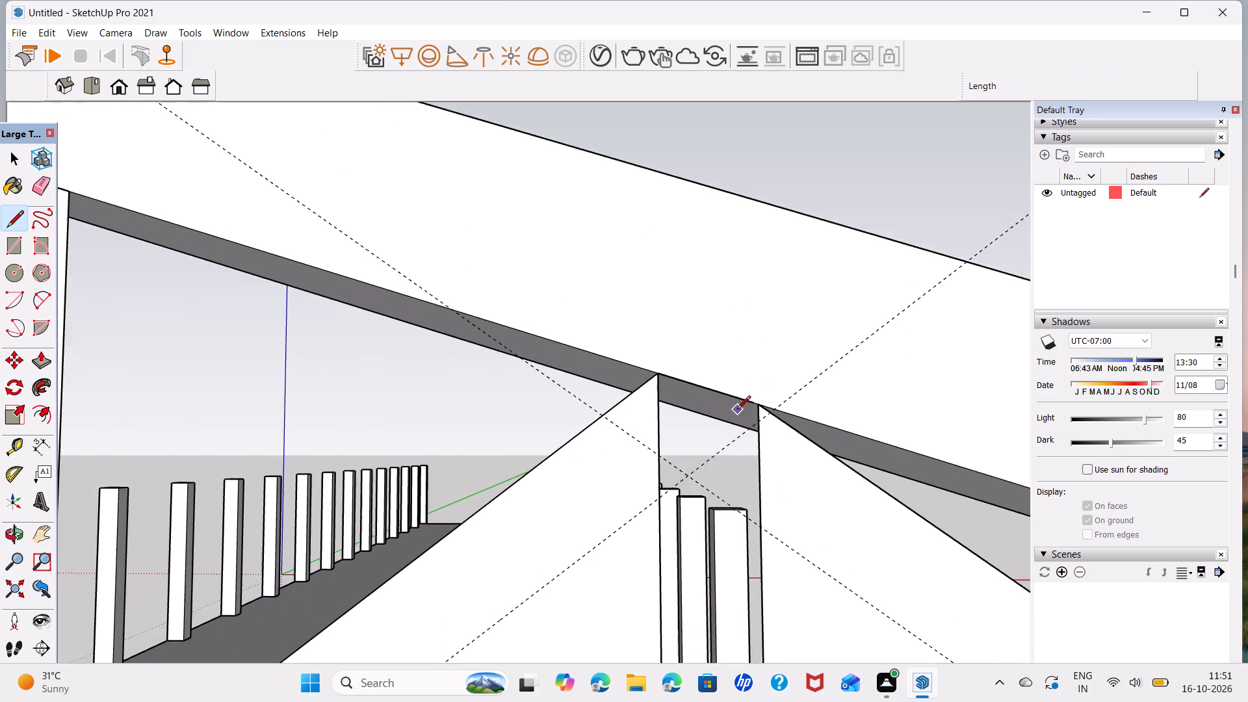
{"action": "scroll", "coordinate": [737, 410], "scroll_direction": "up", "scroll_amount": 5}
{"action": "left_click", "coordinate": [764, 396]}
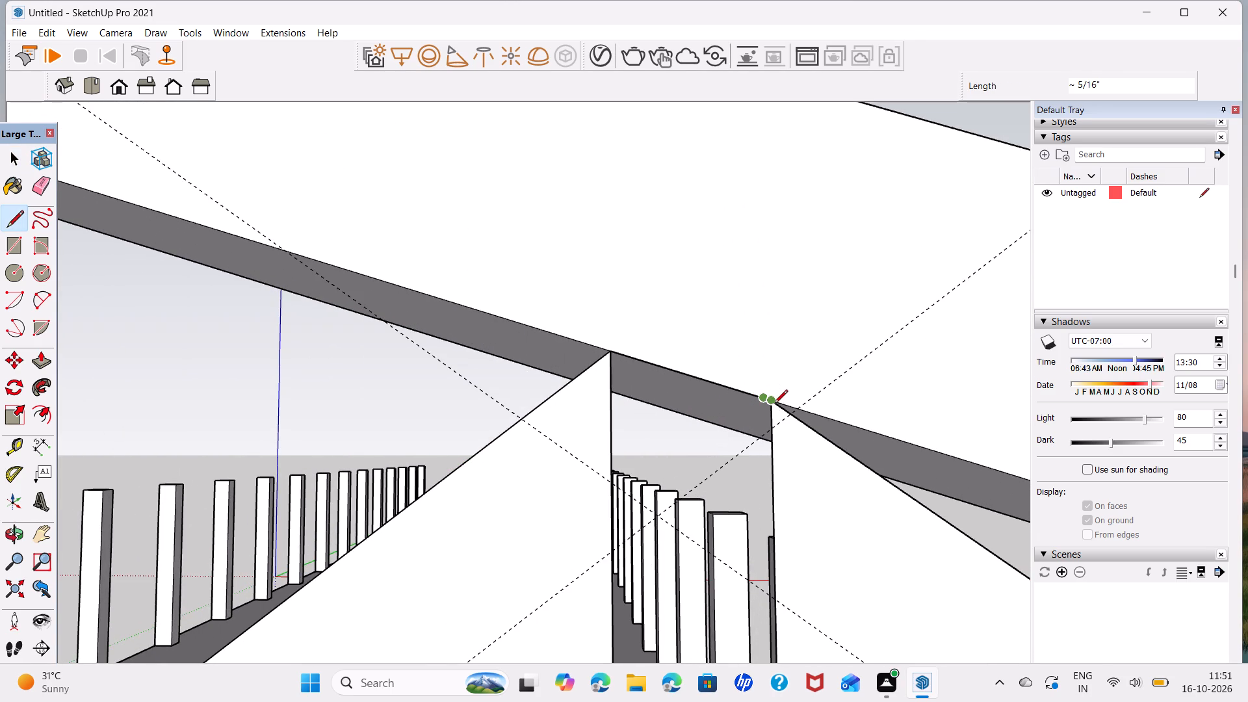
{"action": "left_click", "coordinate": [774, 404]}
{"action": "key", "text": "space"}
{"action": "scroll", "coordinate": [746, 430], "scroll_direction": "down", "scroll_amount": 12}
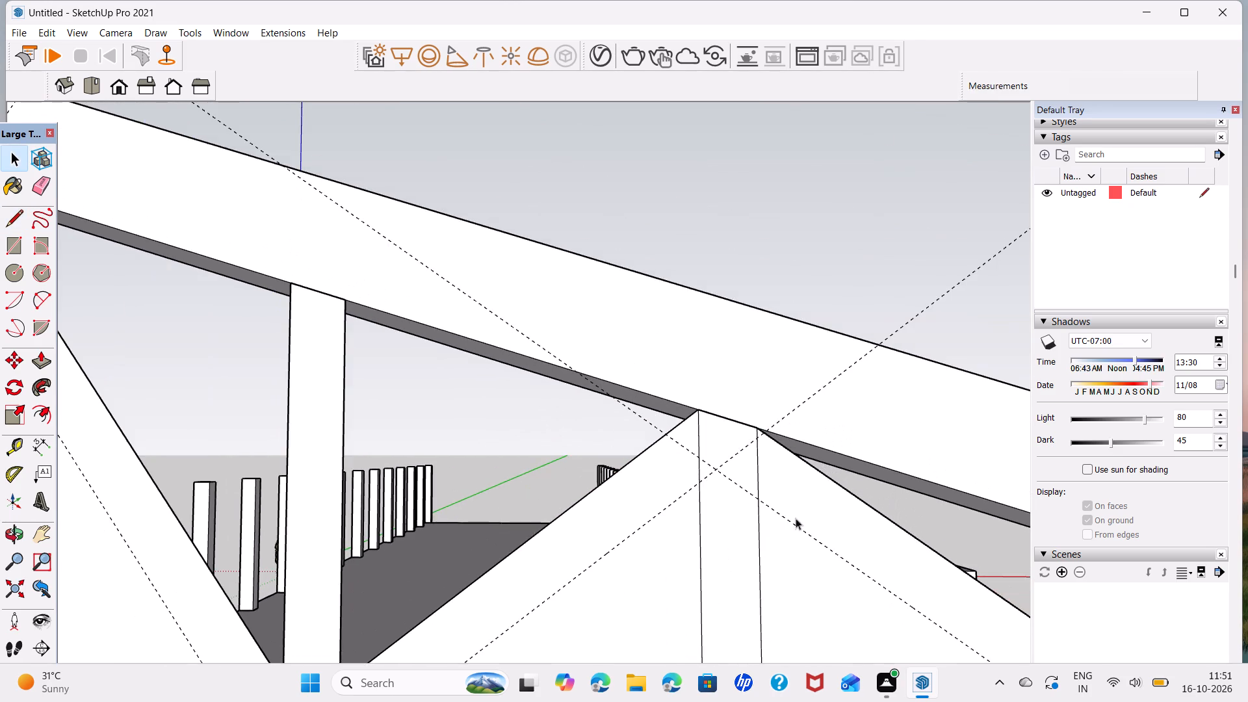
Trace the guides with edges from the opposite eave's second post down to the bottom chord, outlining its two flanking 6" diagonals.
{"action": "middle_click_drag", "start_coordinate": [802, 523], "coordinate": [691, 356], "text": "shift"}
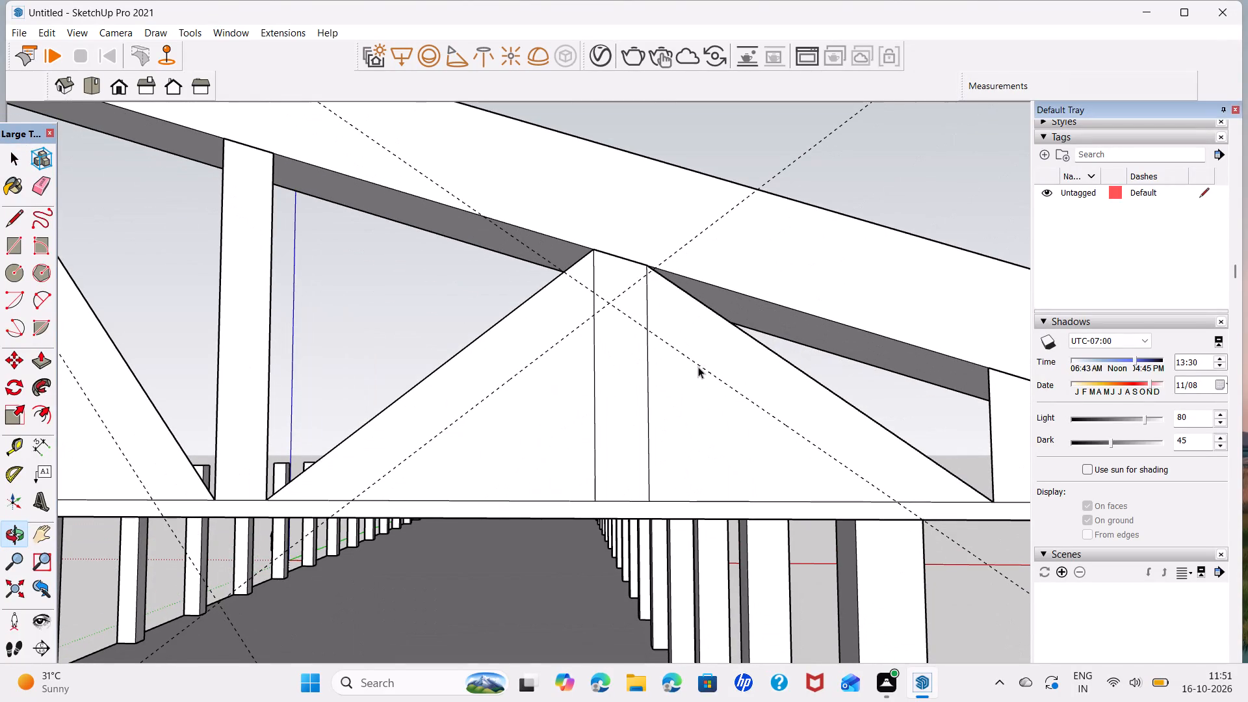
{"action": "key", "text": "l"}
{"action": "left_click", "coordinate": [647, 331]}
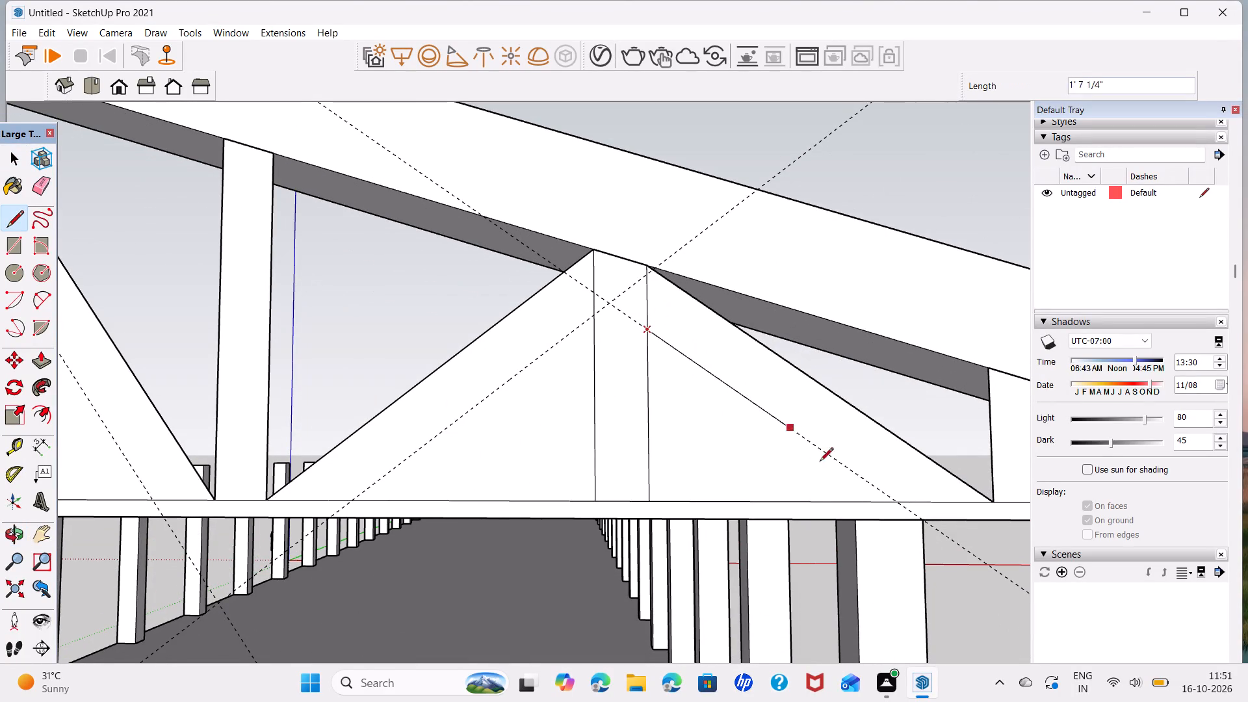
{"action": "left_click", "coordinate": [899, 503]}
{"action": "key", "text": "space"}
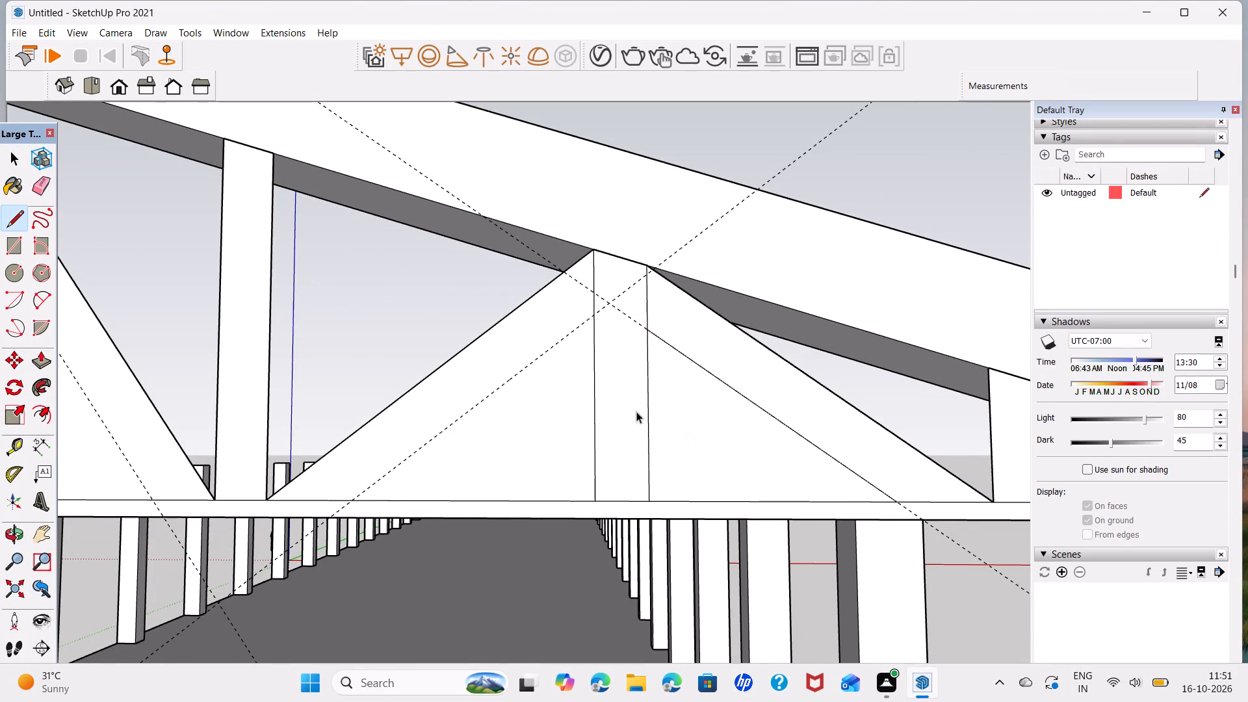
{"action": "key", "text": "l"}
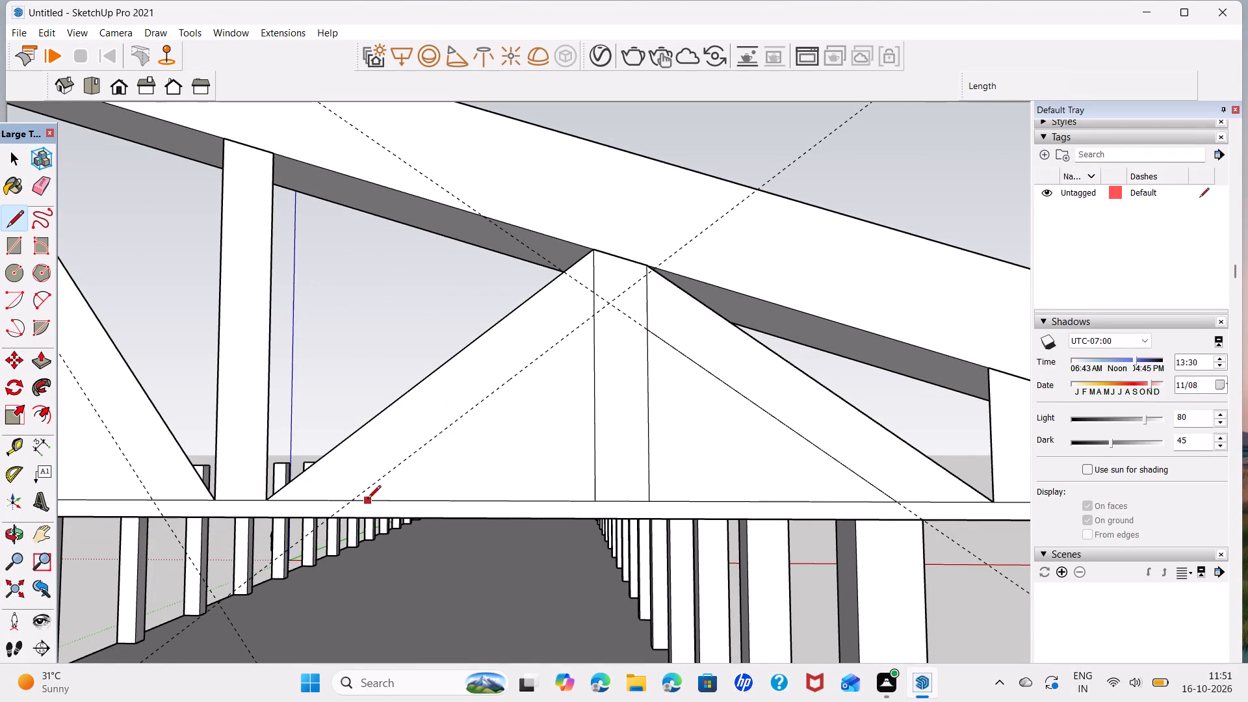
{"action": "left_click", "coordinate": [352, 500]}
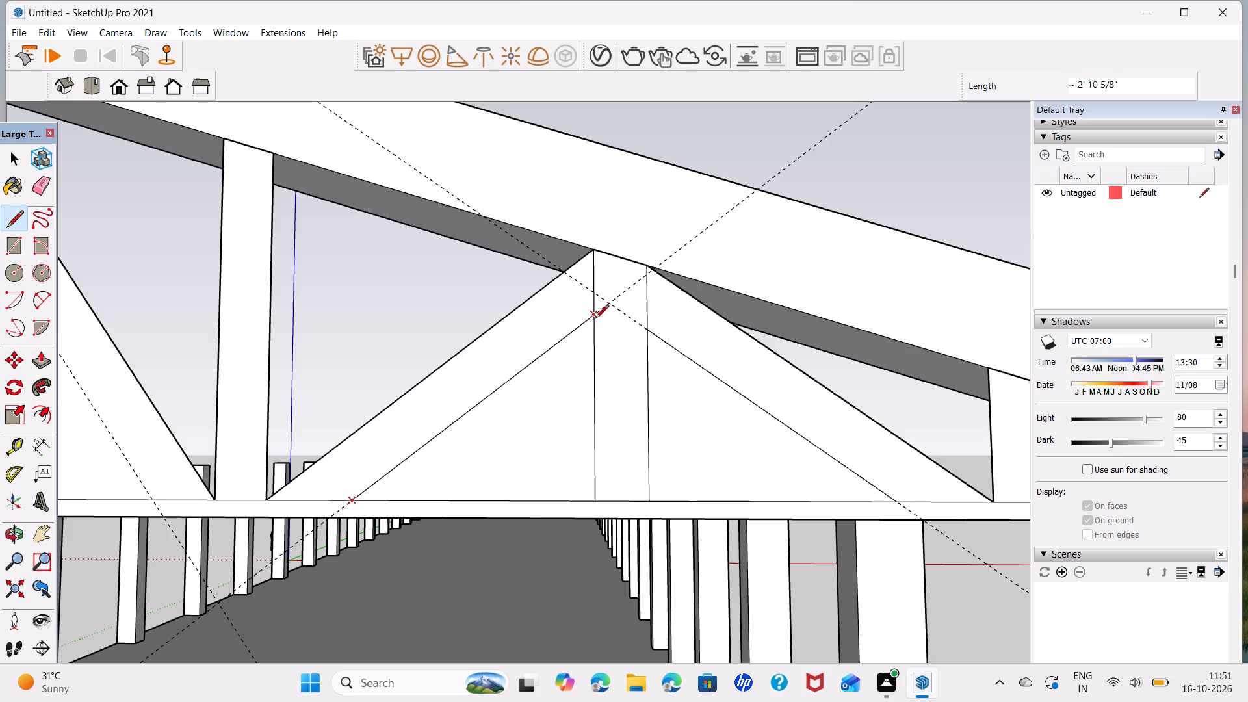
{"action": "left_click", "coordinate": [596, 319]}
{"action": "key", "text": "l"}
Trace the guides beside the fourth post from the opposite eave down to the bottom chord, outlining both flanking diagonals.
{"action": "scroll", "coordinate": [356, 383], "scroll_direction": "down", "scroll_amount": 1}
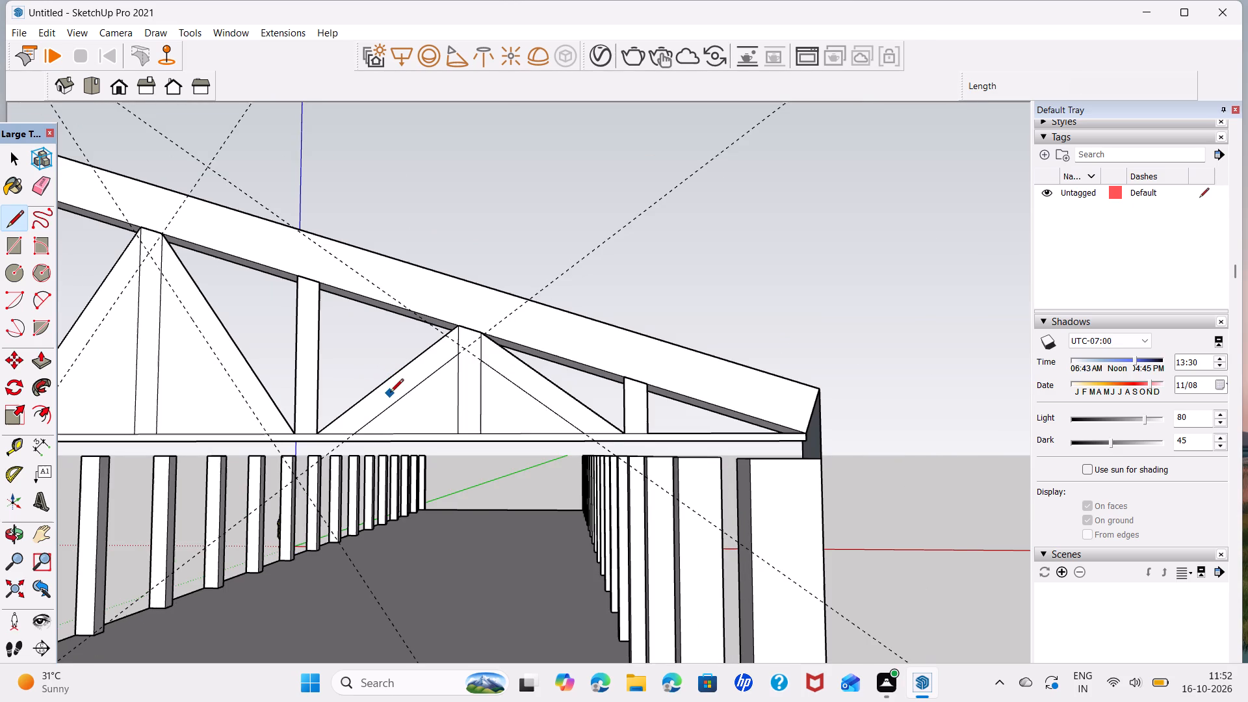
{"action": "middle_click_drag", "start_coordinate": [390, 393], "coordinate": [889, 452], "text": "shift"}
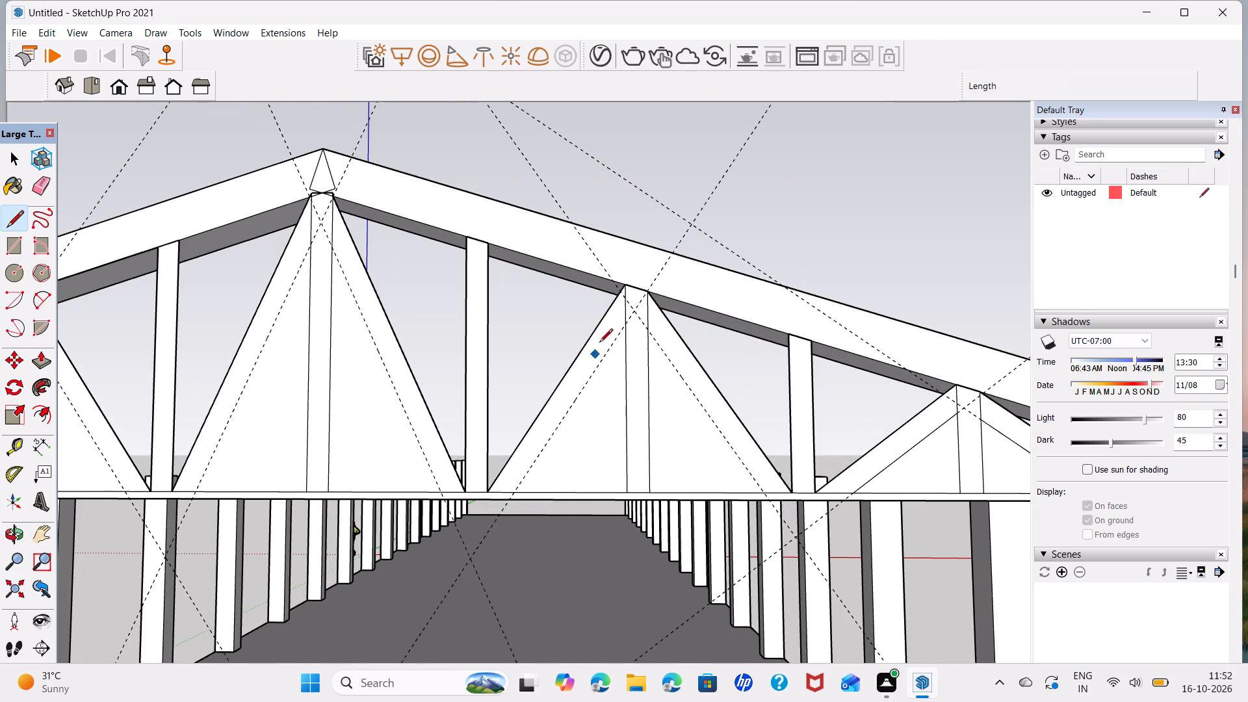
{"action": "left_click_drag", "start_coordinate": [631, 313], "coordinate": [645, 287]}
{"action": "left_click", "coordinate": [643, 329]}
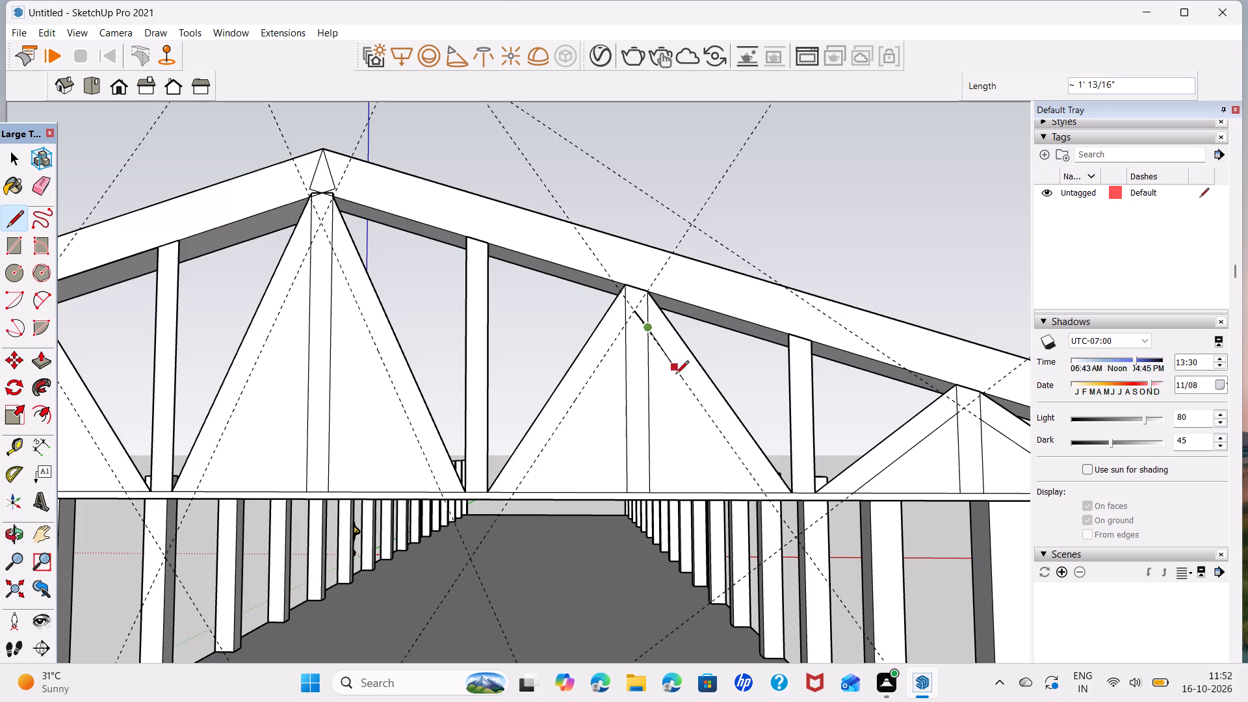
{"action": "key", "text": "space"}
{"action": "key", "text": "l"}
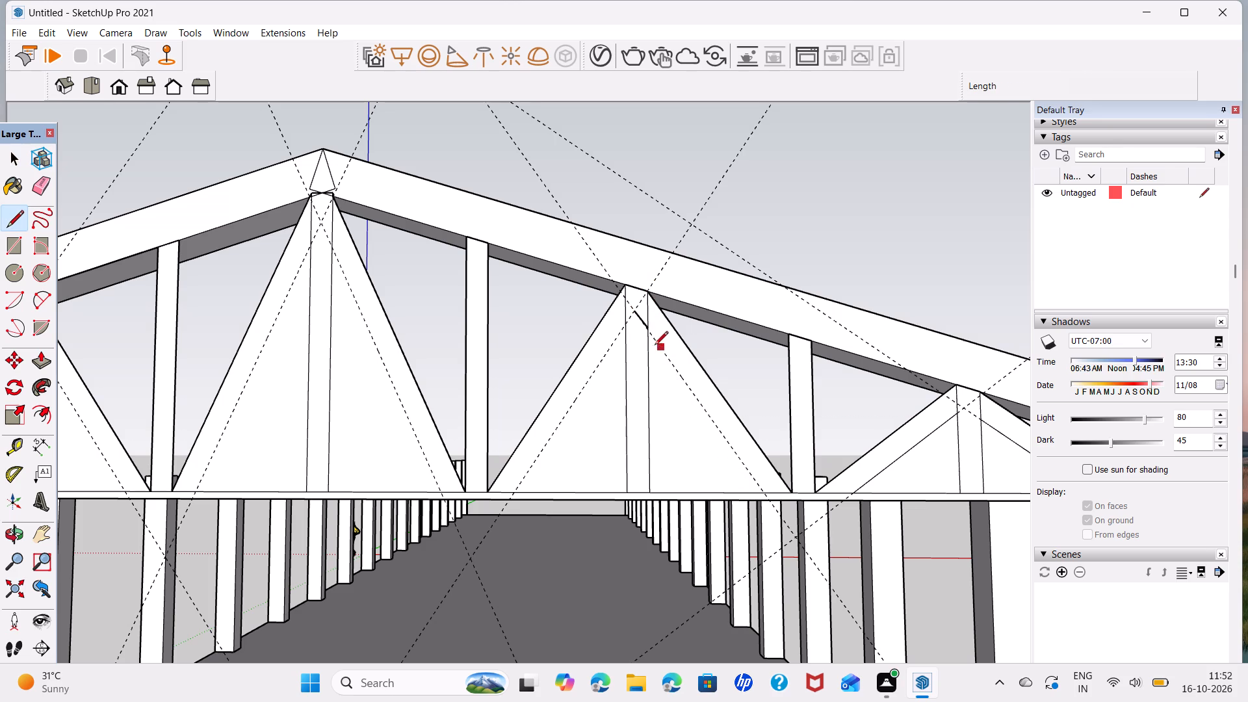
{"action": "left_click", "coordinate": [652, 336]}
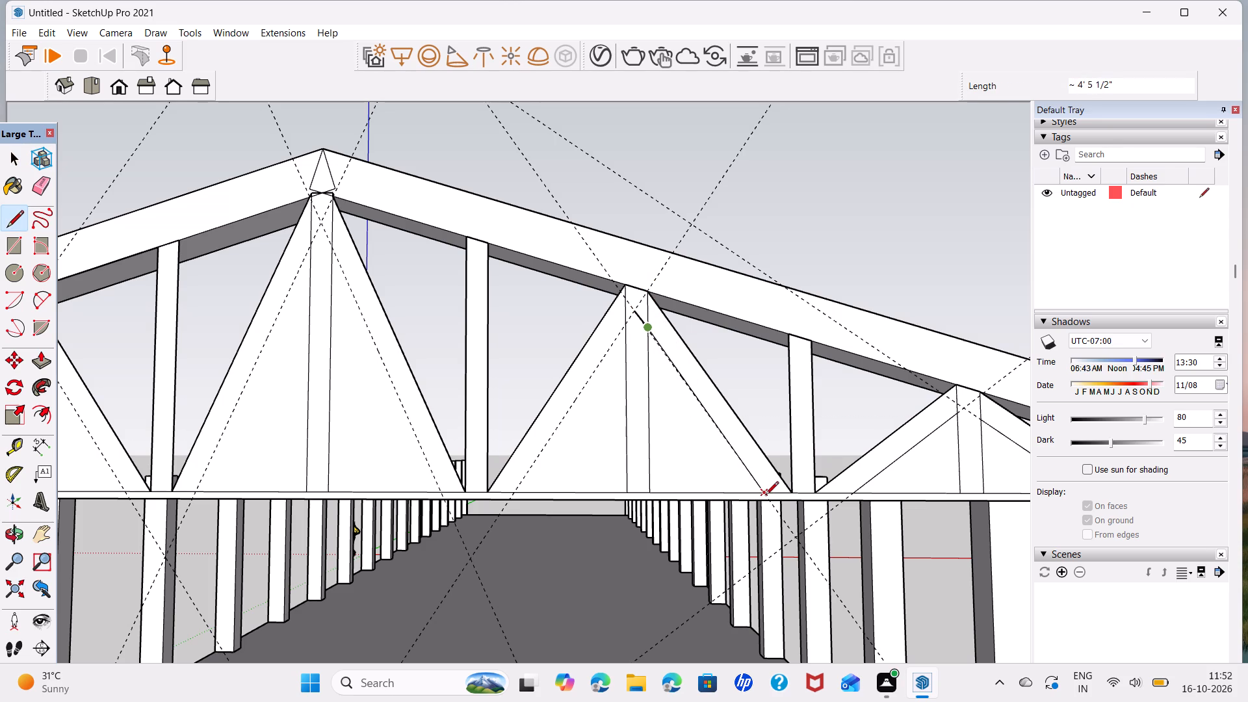
{"action": "left_click", "coordinate": [765, 496]}
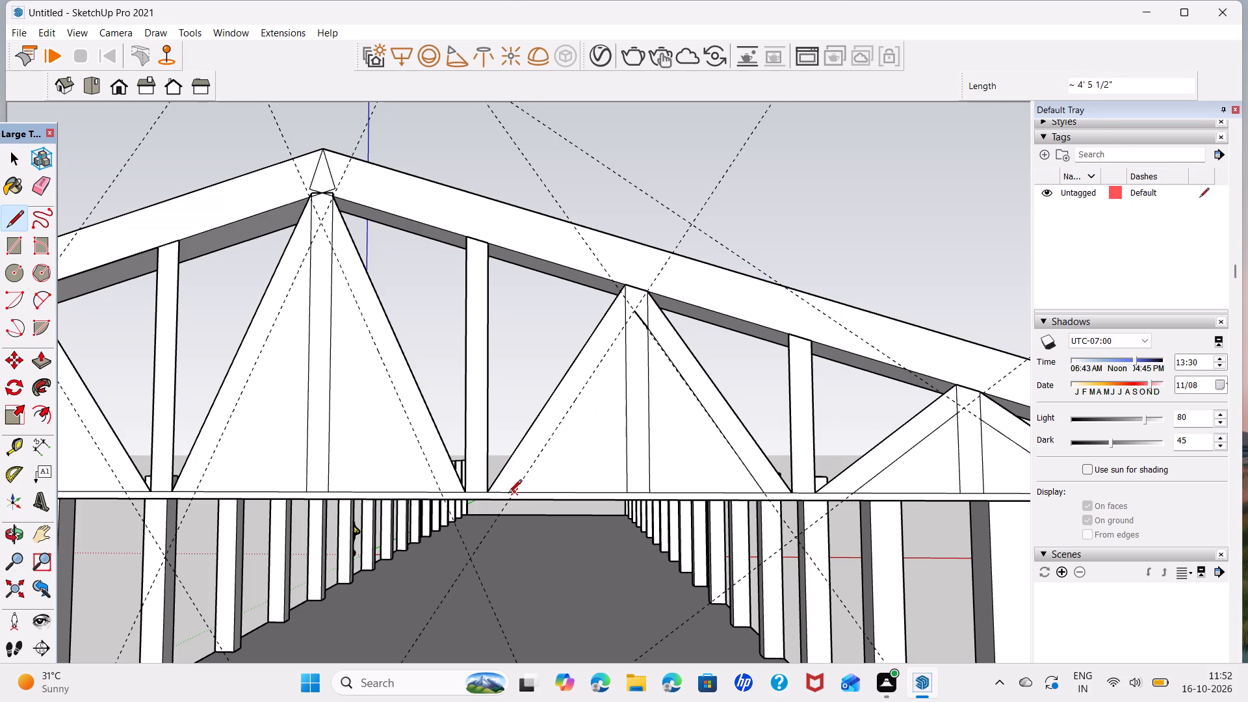
{"action": "left_click", "coordinate": [520, 490]}
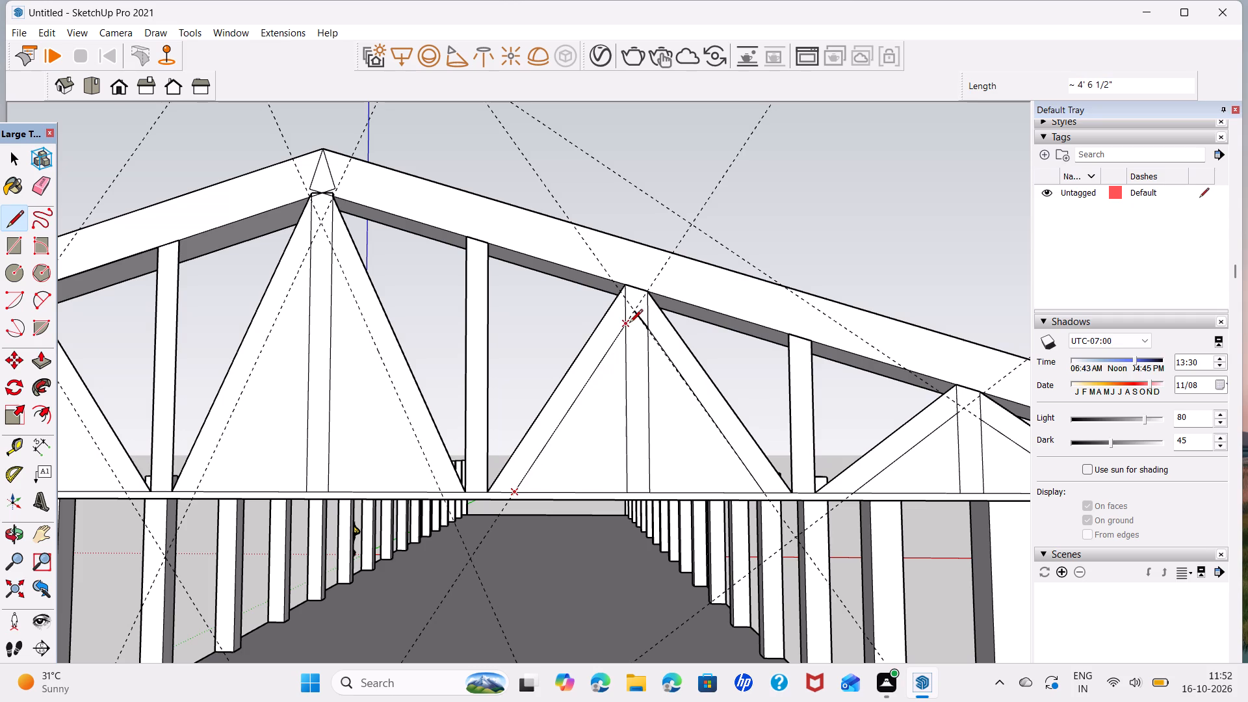
{"action": "left_click", "coordinate": [629, 324]}
Draw the inner edges of the two diagonals flanking the ridge post, following the guides from the post to the bottom chord.
{"action": "middle_click_drag", "start_coordinate": [597, 435], "coordinate": [606, 445]}
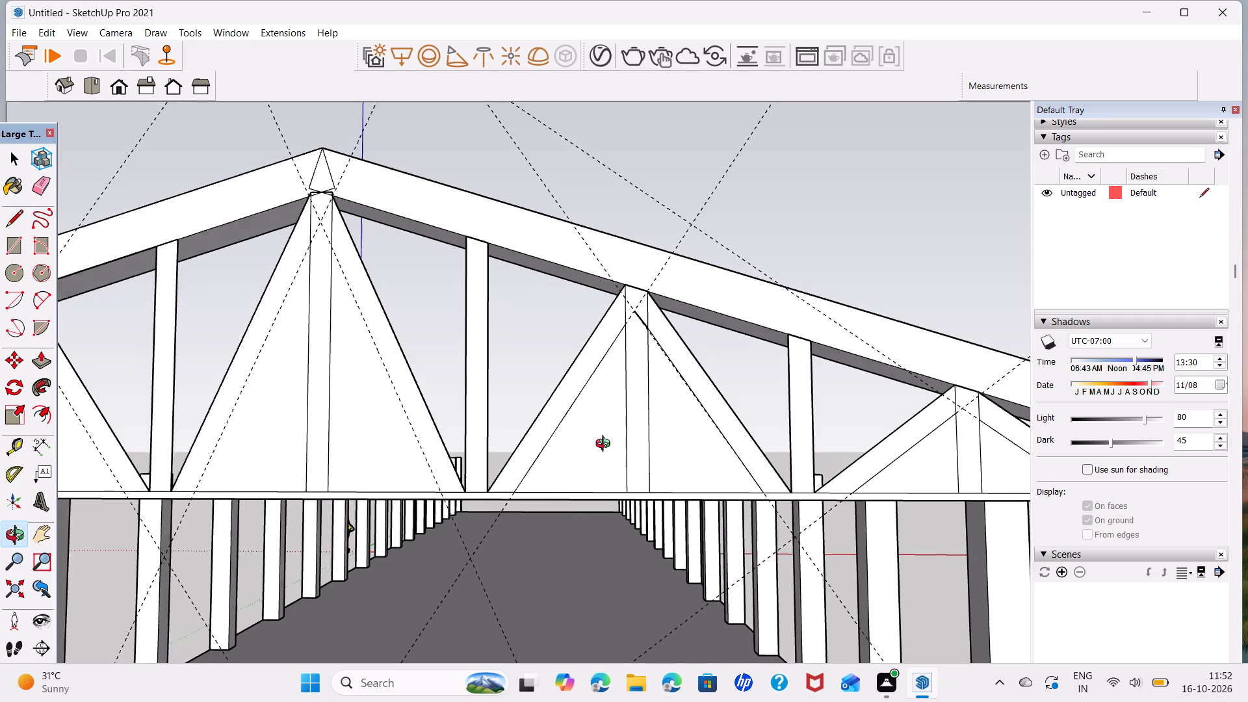
{"action": "middle_click_drag", "start_coordinate": [606, 445], "coordinate": [436, 426]}
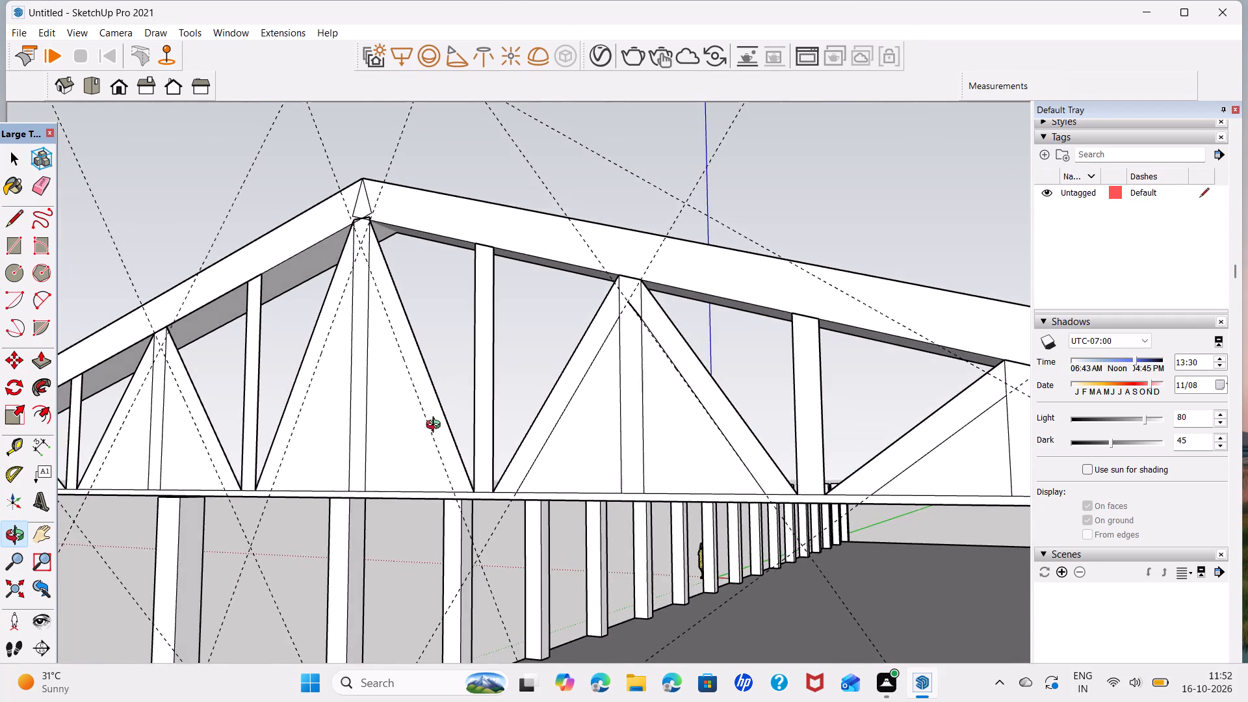
{"action": "middle_click_drag", "start_coordinate": [436, 426], "coordinate": [473, 422]}
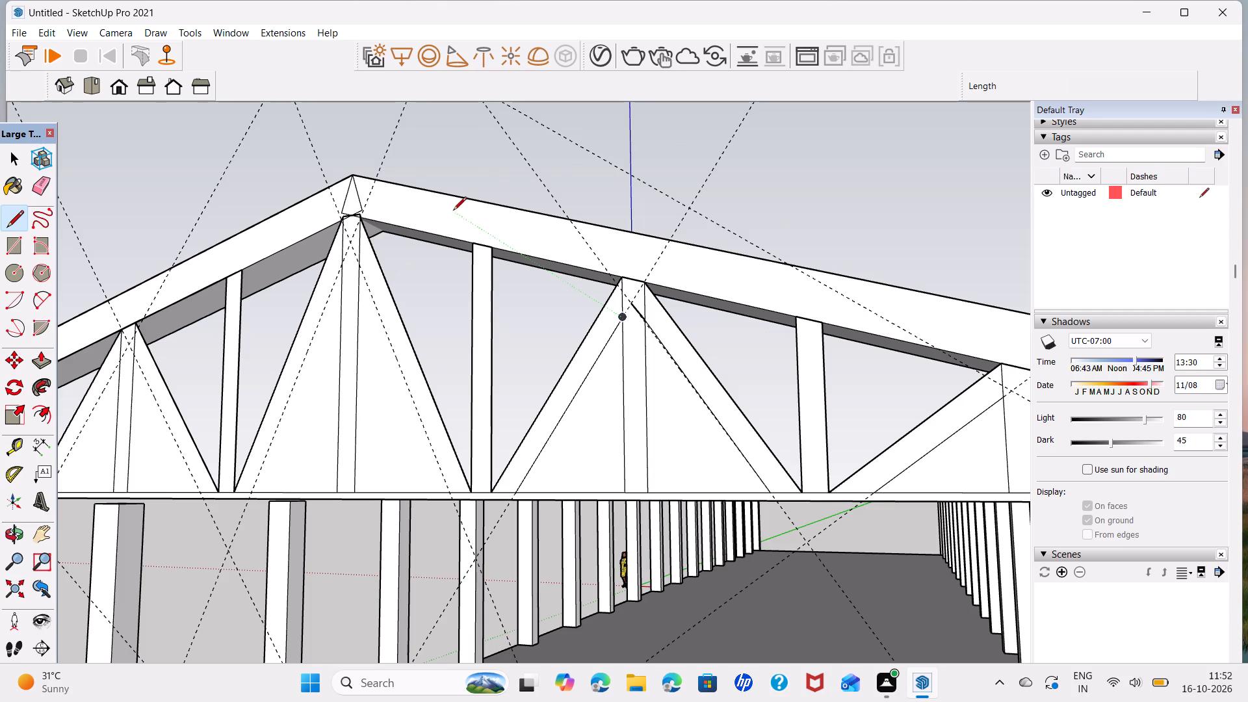
{"action": "middle_click_drag", "start_coordinate": [453, 211], "coordinate": [722, 244]}
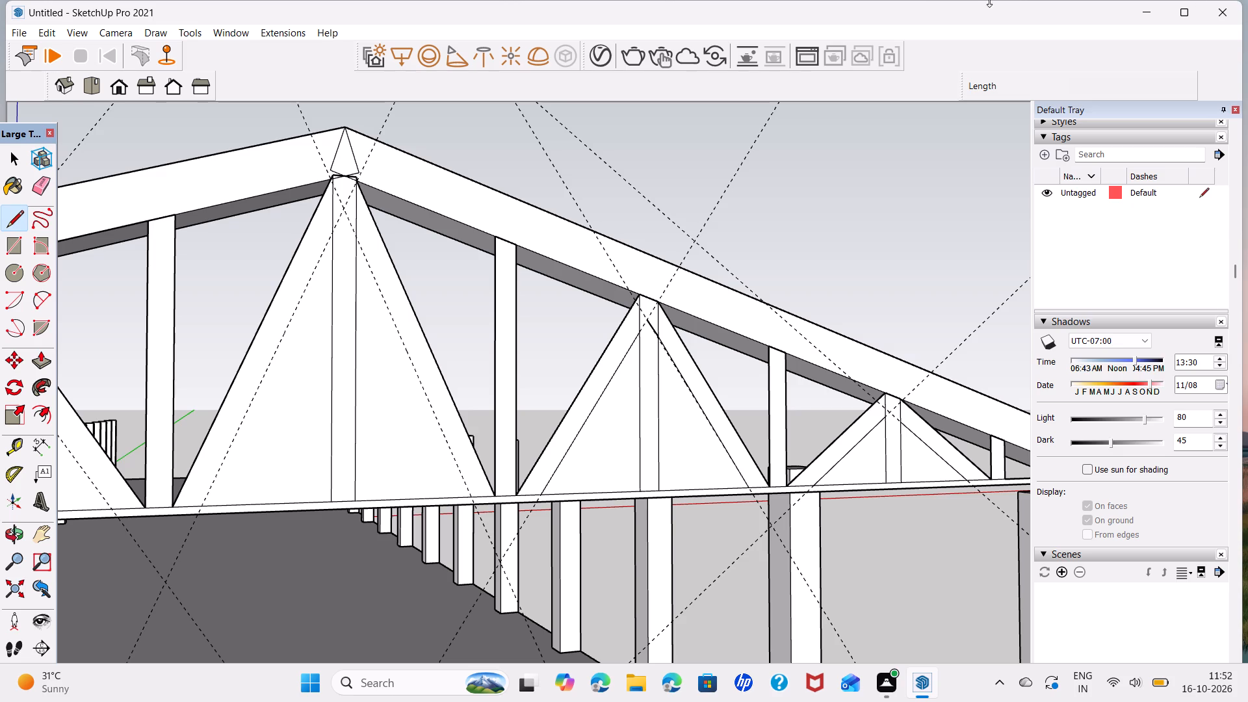
{"action": "left_click", "coordinate": [354, 239]}
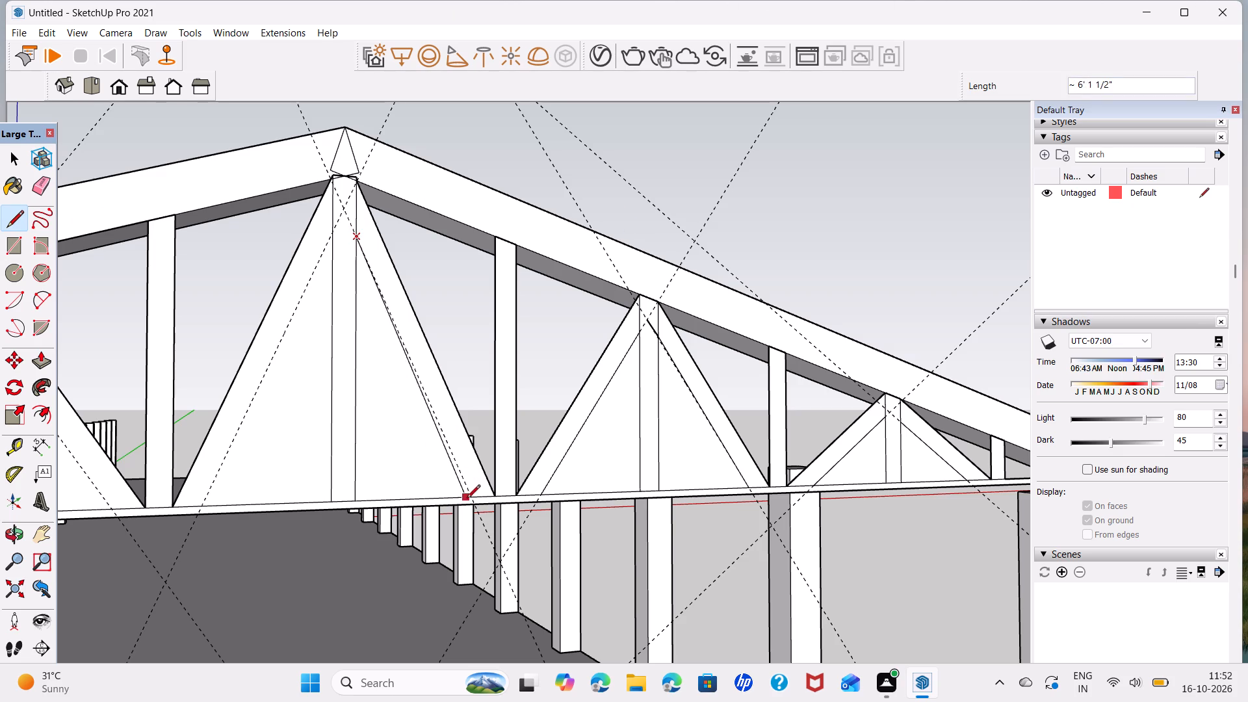
{"action": "left_click", "coordinate": [469, 499]}
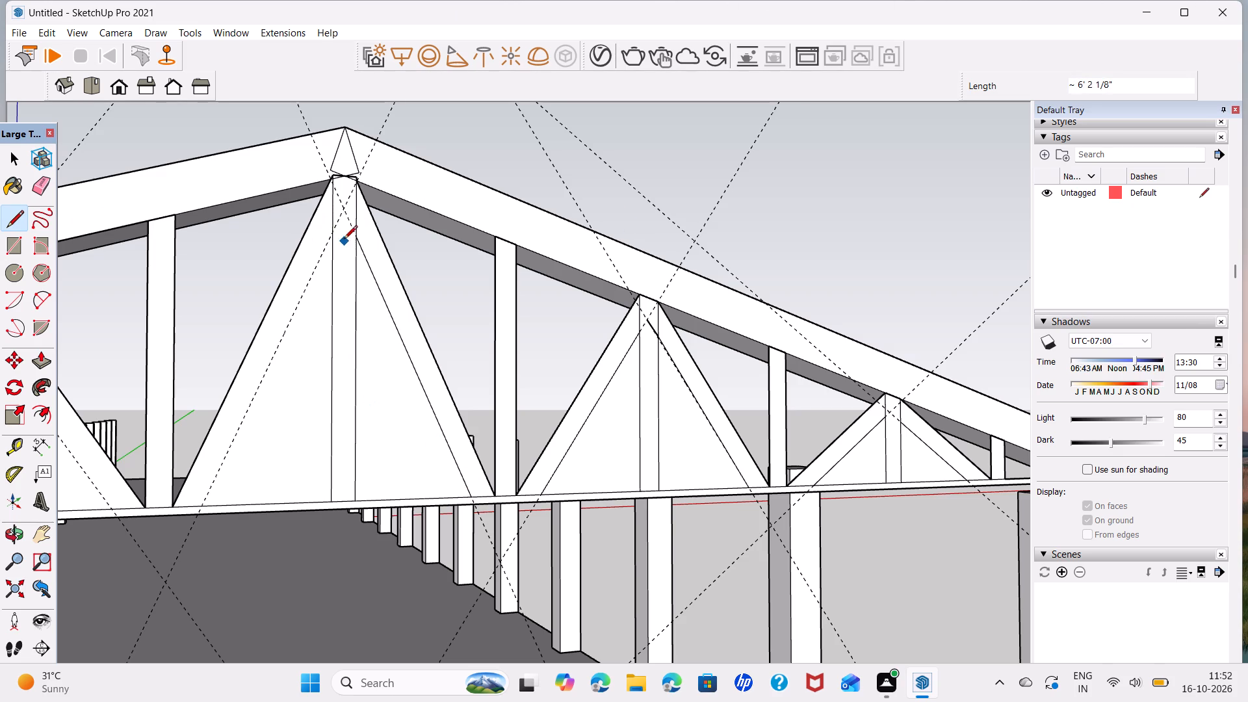
{"action": "left_click", "coordinate": [331, 230]}
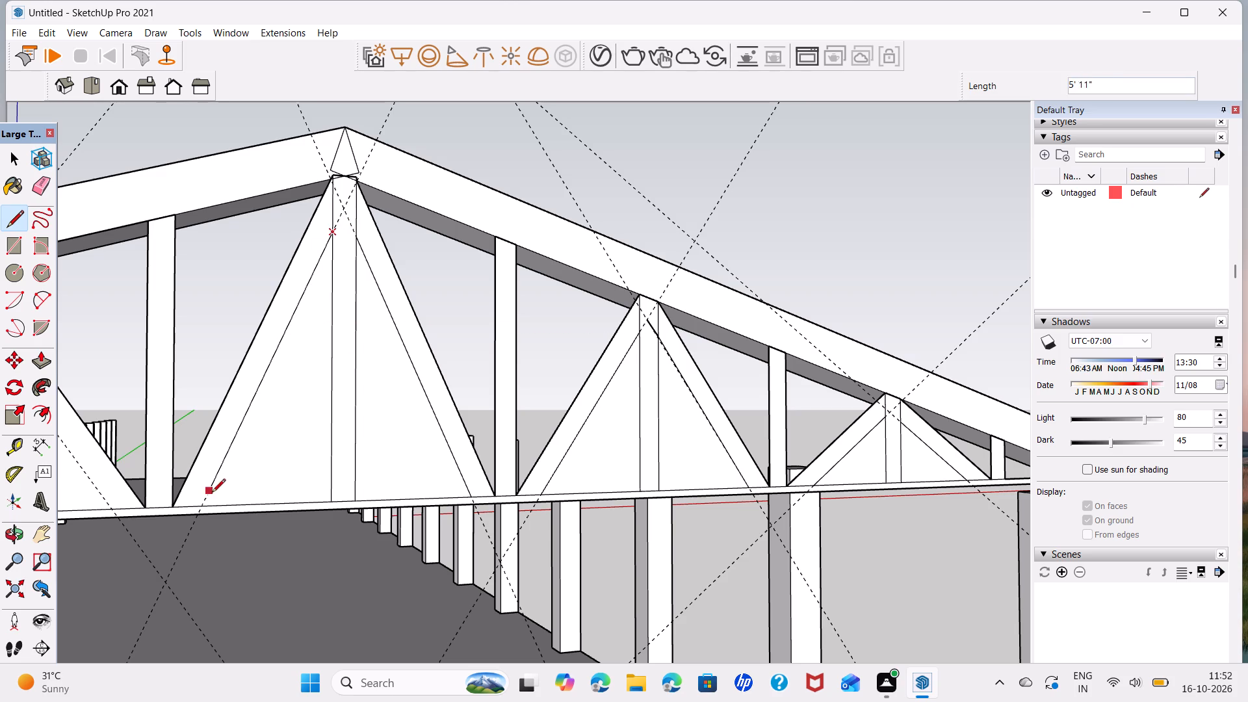
{"action": "left_click", "coordinate": [201, 506]}
Draw the inner edges of both diagonals flanking the fourth post from the first eave, along the guides to the bottom chord.
{"action": "scroll", "coordinate": [268, 384], "scroll_direction": "down", "scroll_amount": 1}
{"action": "middle_click_drag", "start_coordinate": [268, 384], "coordinate": [305, 377]}
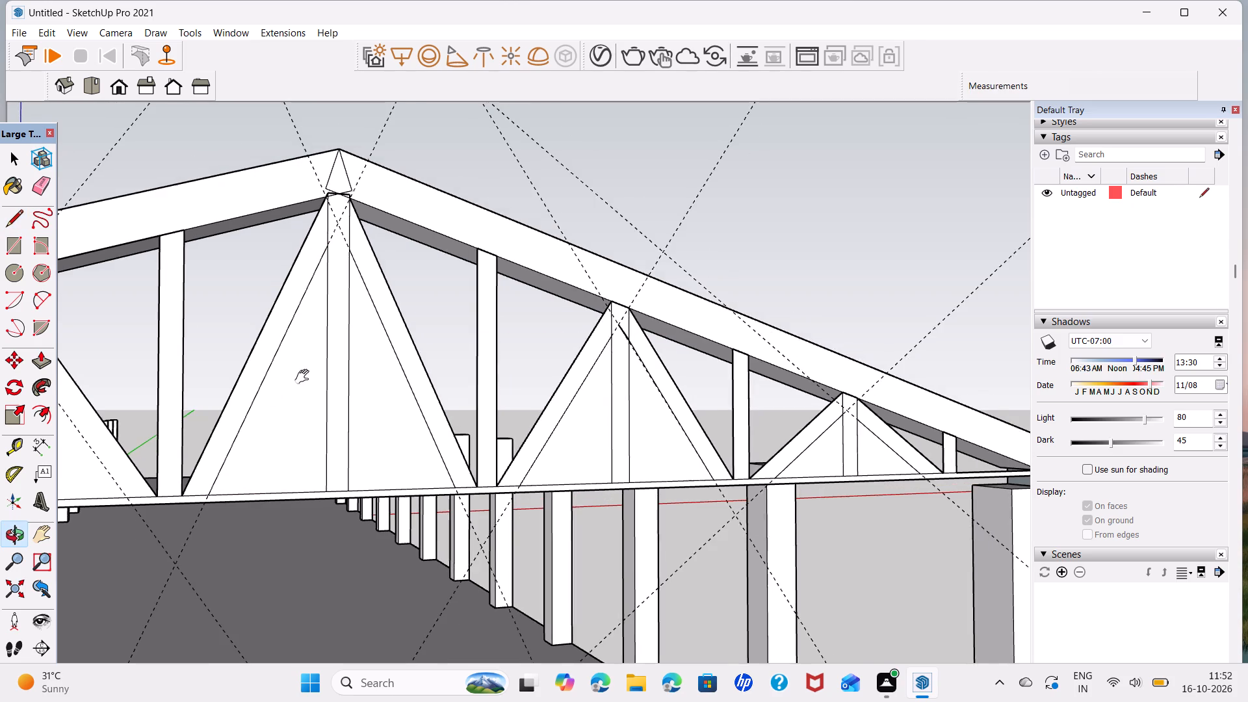
{"action": "middle_click_drag", "start_coordinate": [305, 377], "coordinate": [873, 355]}
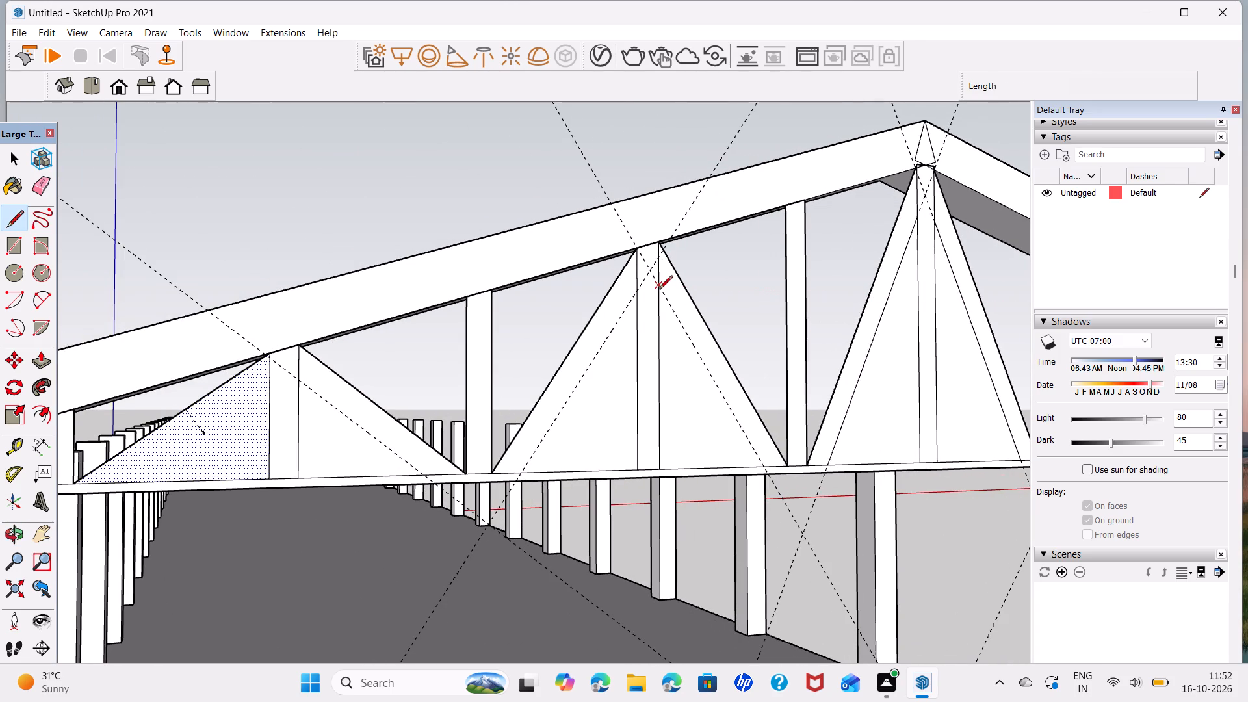
{"action": "left_click", "coordinate": [659, 290]}
{"action": "left_click", "coordinate": [761, 469]}
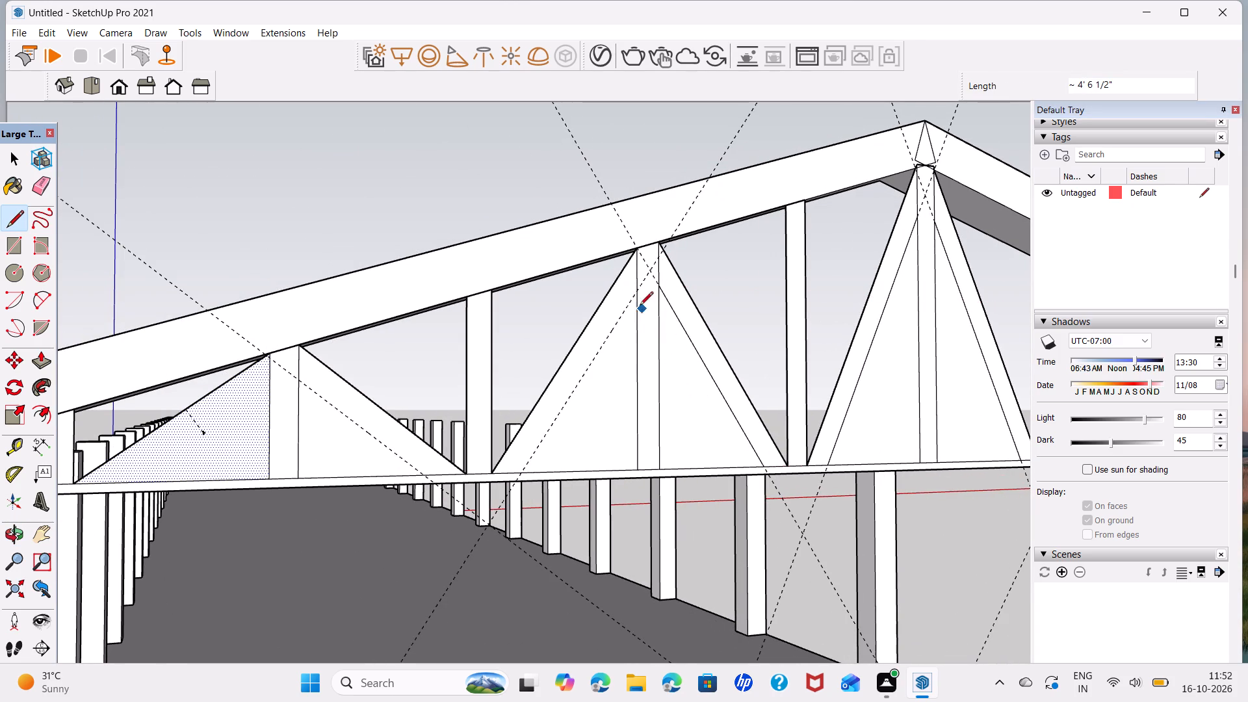
{"action": "left_click", "coordinate": [636, 294]}
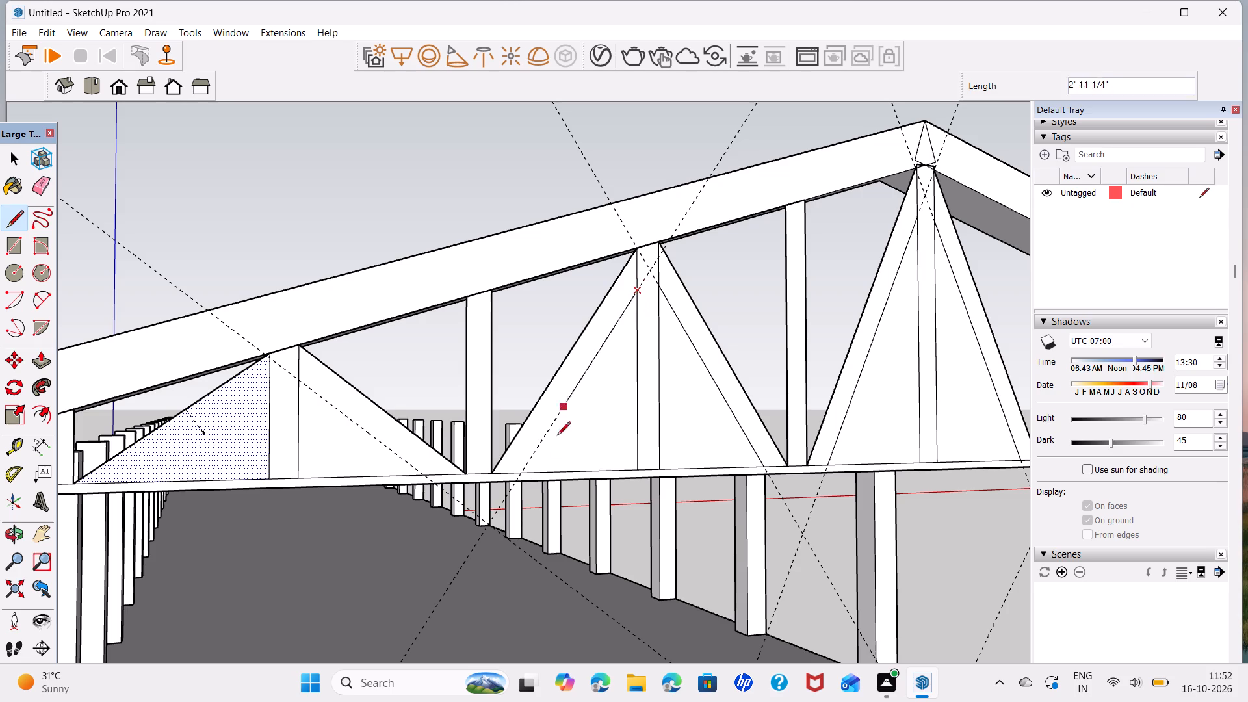
{"action": "left_click", "coordinate": [518, 475]}
Draw the inner edge of the ridge-side diagonal at the first eave's second post, along its guide to the bottom chord.
{"action": "middle_click_drag", "start_coordinate": [445, 434], "coordinate": [726, 385]}
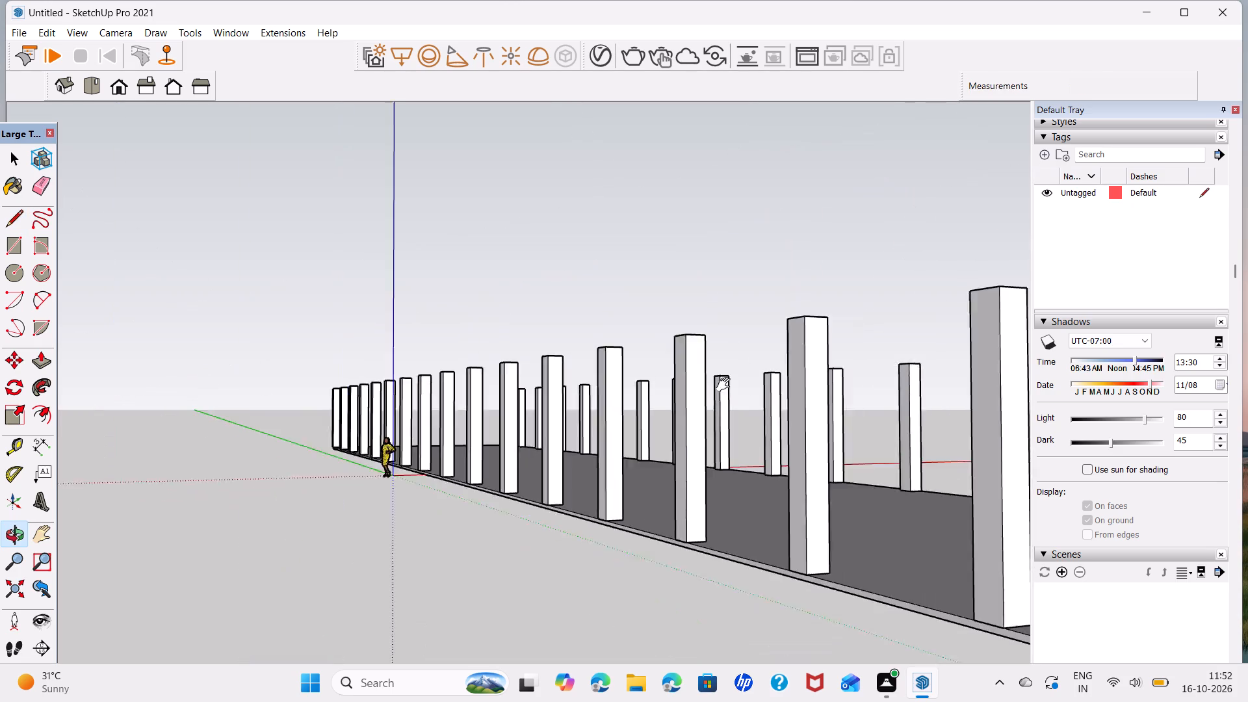
{"action": "middle_click_drag", "start_coordinate": [726, 385], "coordinate": [402, 398]}
{"action": "scroll", "coordinate": [402, 398], "scroll_direction": "down", "scroll_amount": 7}
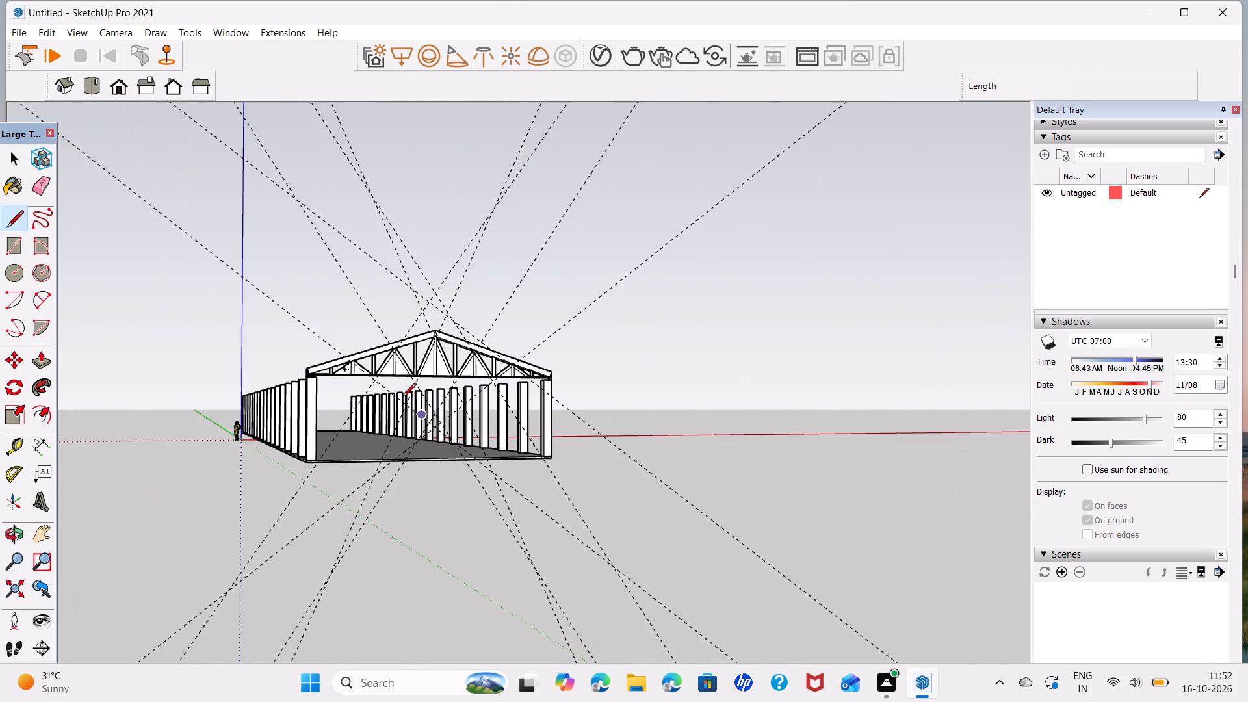
{"action": "scroll", "coordinate": [347, 361], "scroll_direction": "up", "scroll_amount": 18}
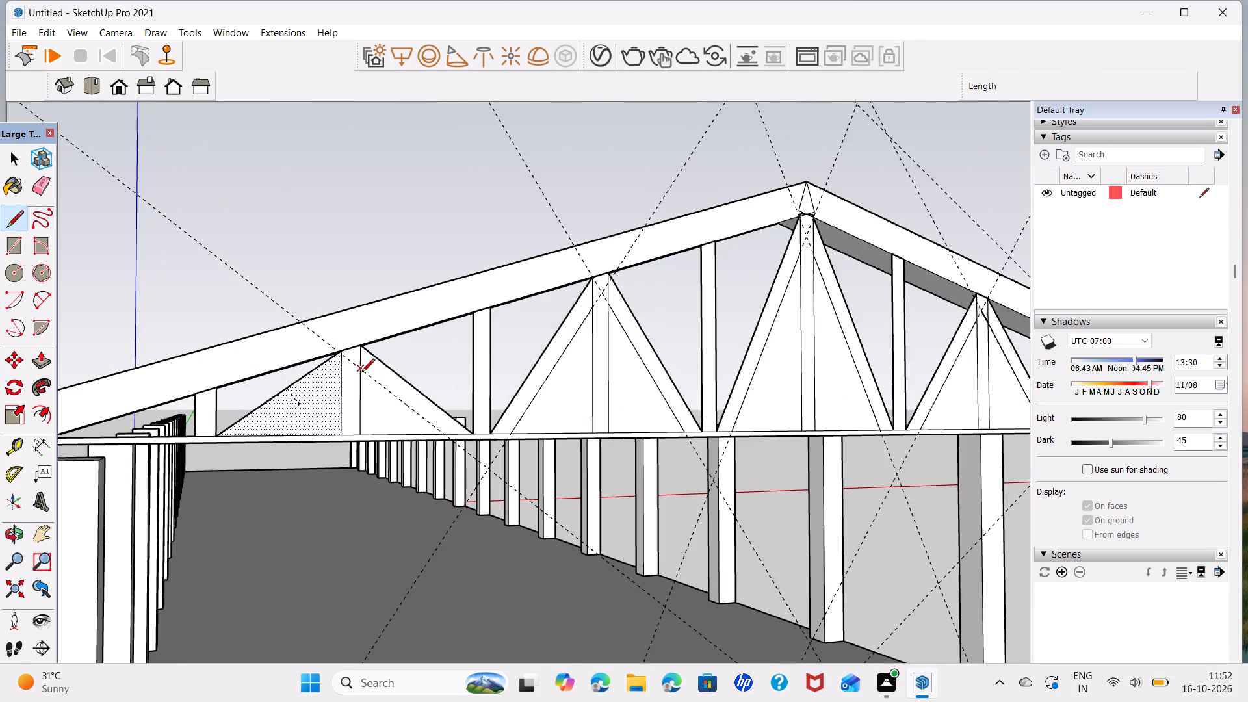
{"action": "left_click", "coordinate": [359, 371]}
{"action": "left_click", "coordinate": [443, 439]}
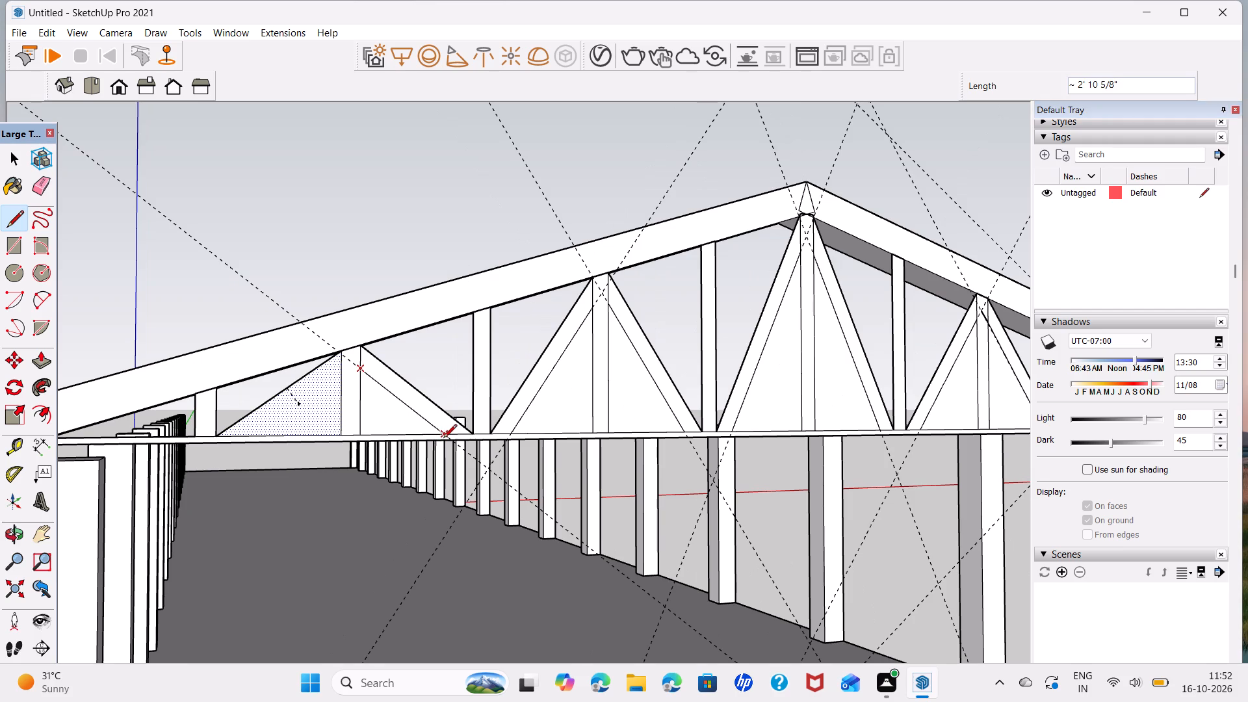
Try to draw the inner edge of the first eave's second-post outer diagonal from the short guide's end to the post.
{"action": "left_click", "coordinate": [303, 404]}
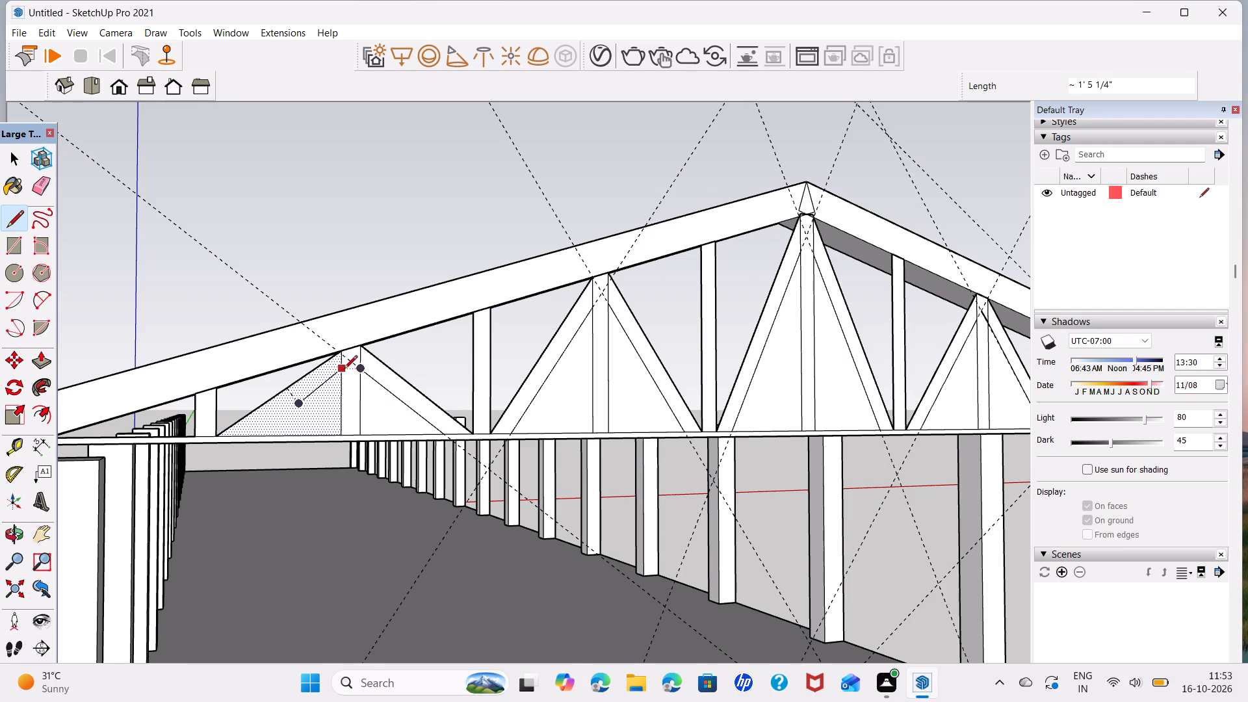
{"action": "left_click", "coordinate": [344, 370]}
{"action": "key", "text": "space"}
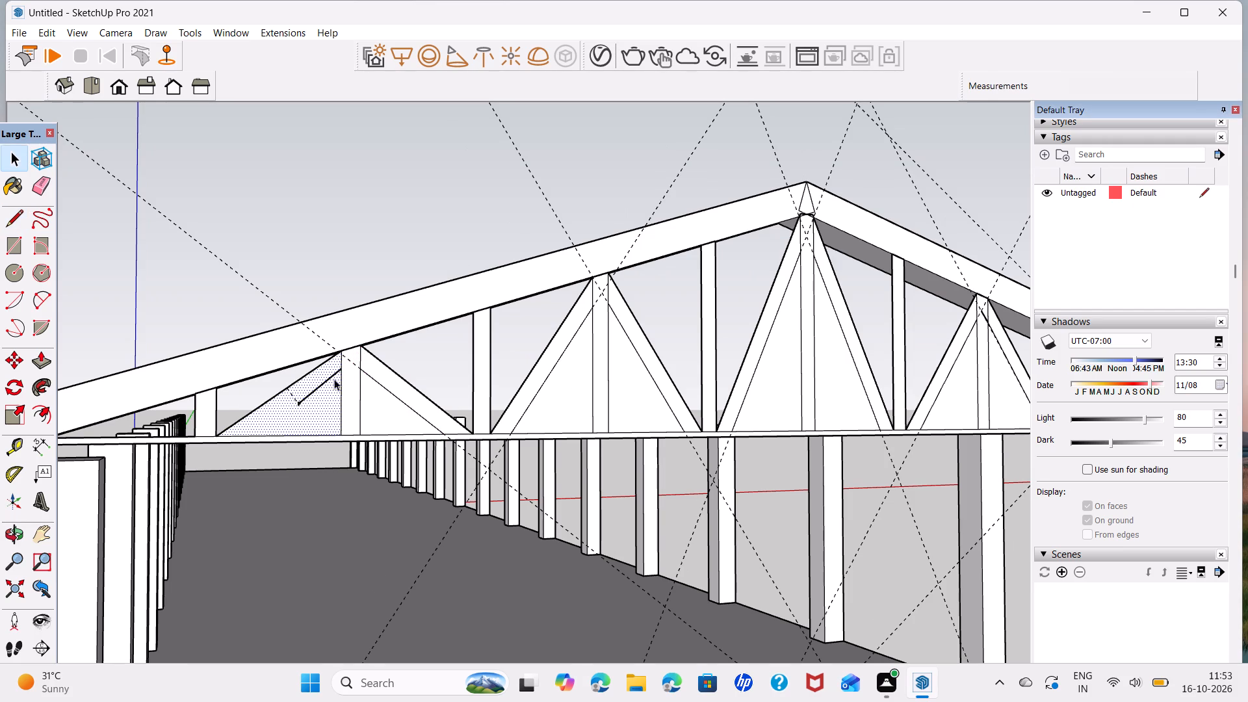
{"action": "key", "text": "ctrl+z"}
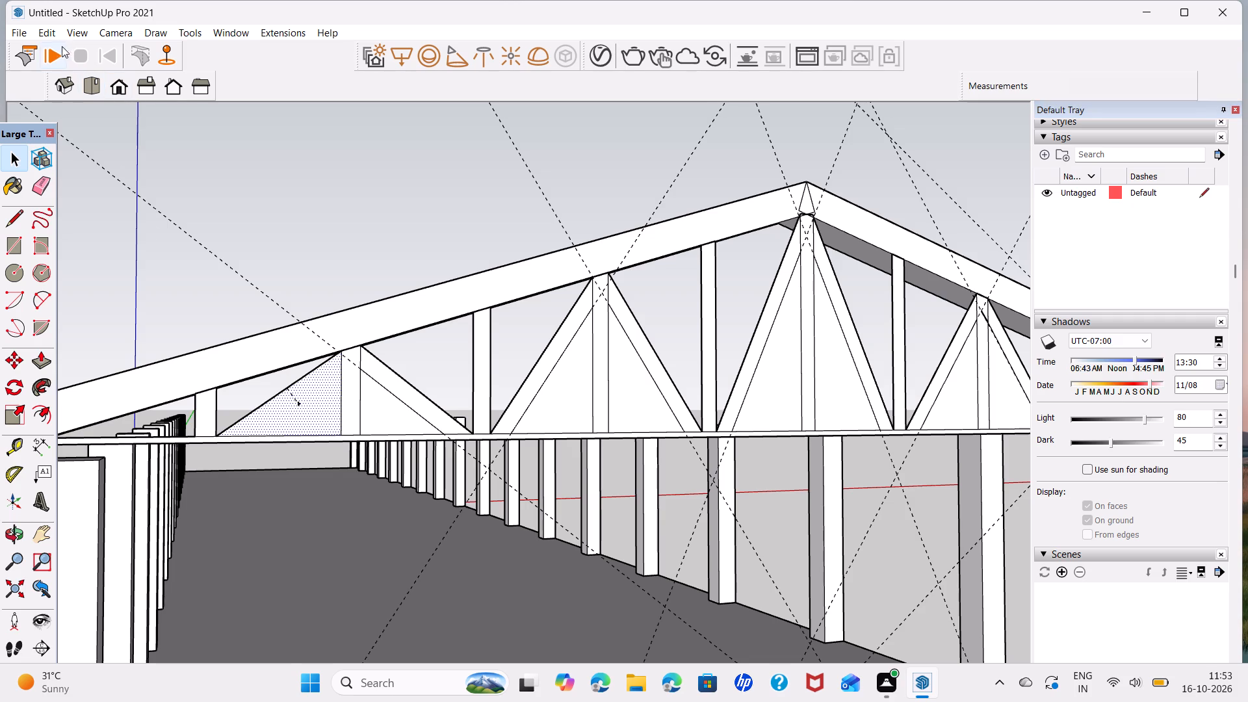
Delete all construction guides from the model.
{"action": "left_click", "coordinate": [50, 32]}
{"action": "left_click", "coordinate": [141, 181]}
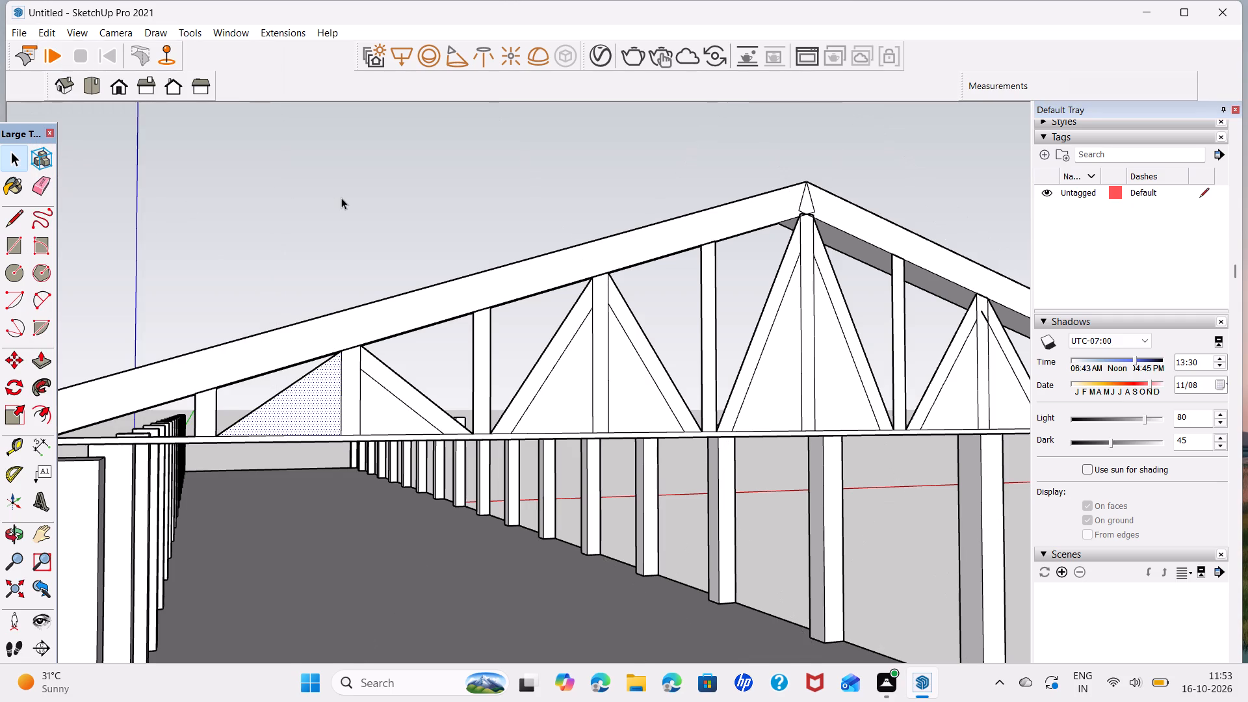
{"action": "key", "text": "space"}
Place a guide 6" inward from the eave-side diagonal at the first eave's second post.
{"action": "left_click", "coordinate": [4, 445]}
{"action": "left_click", "coordinate": [297, 380]}
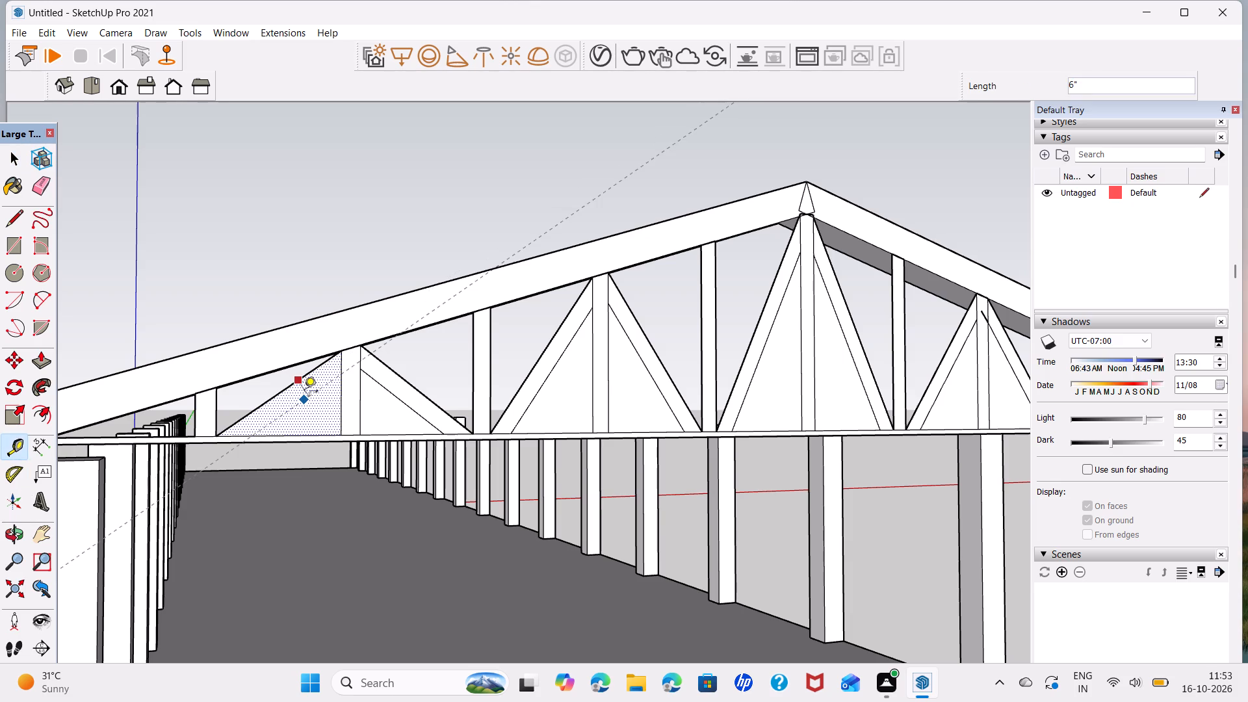
{"action": "key", "text": "6"}
{"action": "key", "text": "Return"}
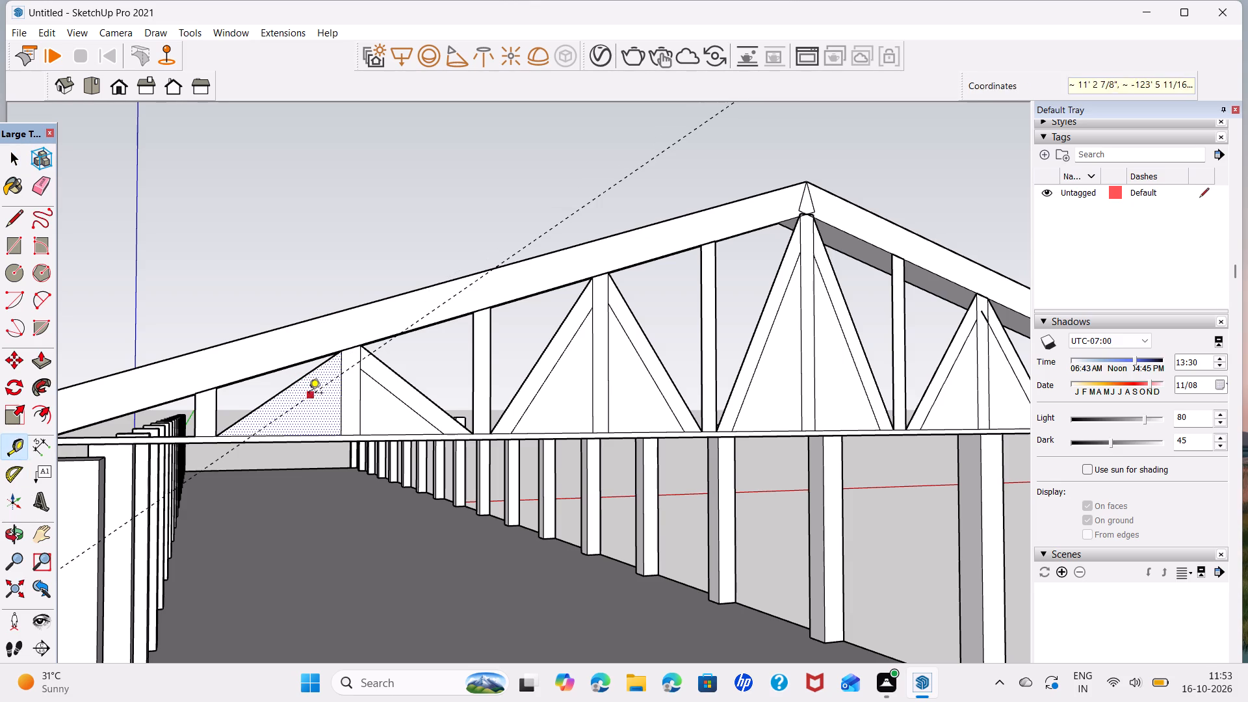
{"action": "key", "text": "space"}
Draw the inner edge of the eave-side diagonal at the first eave's second post, along its guide to the bottom chord.
{"action": "type", "text": "L"}
{"action": "left_click", "coordinate": [340, 376]}
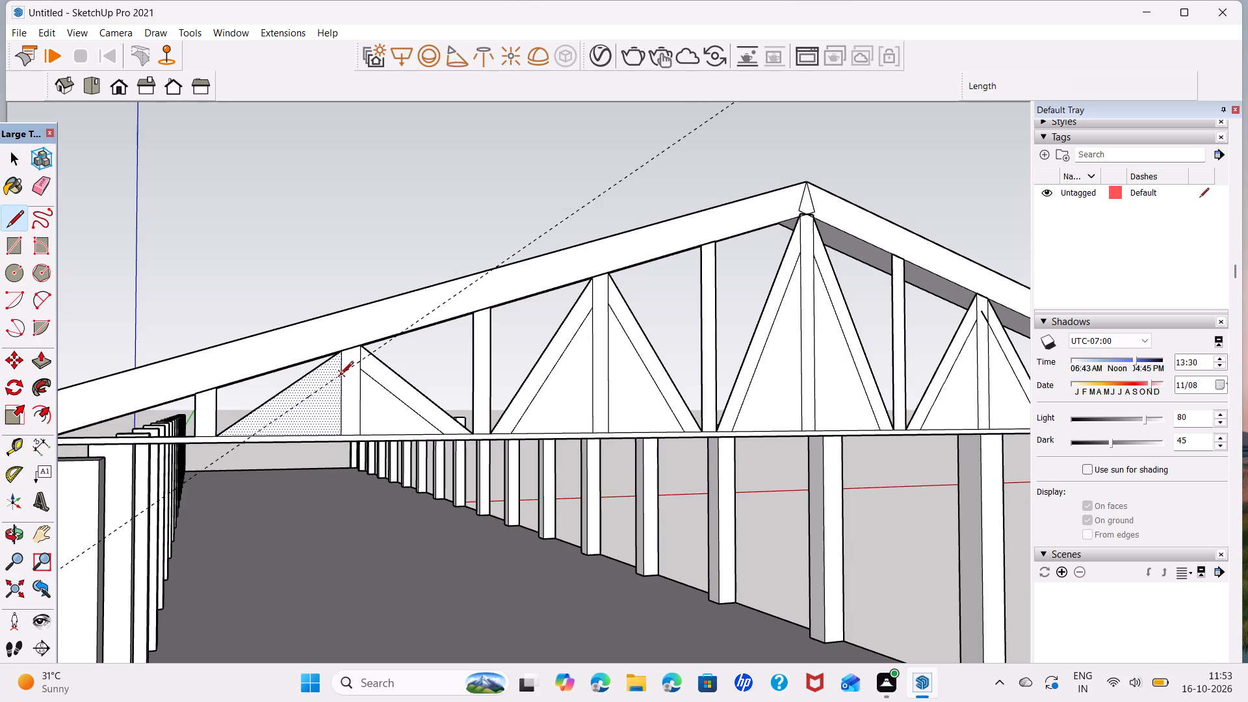
{"action": "left_click", "coordinate": [255, 432]}
{"action": "key", "text": "space"}
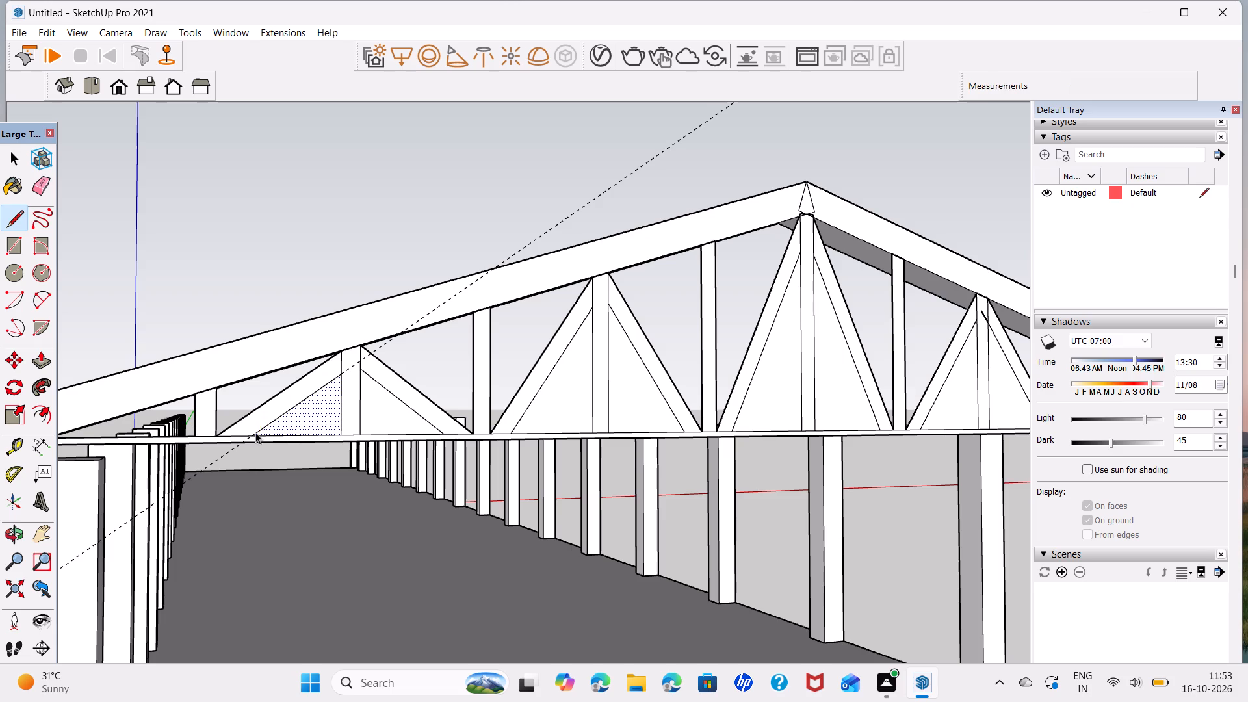
Delete the six triangular infill faces between posts and diagonals, from the first eave's second post through both sides of the ridge post.
{"action": "left_click", "coordinate": [328, 416]}
{"action": "key", "text": "Delete"}
{"action": "left_click", "coordinate": [383, 404]}
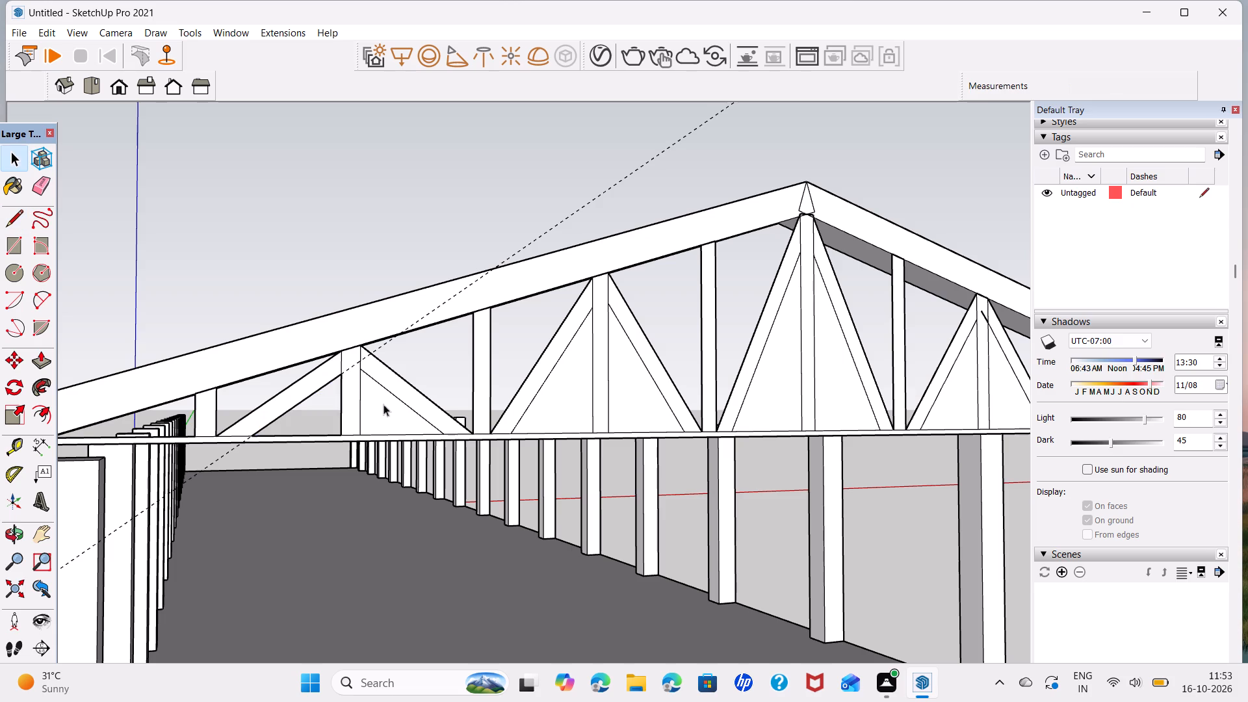
{"action": "key", "text": "Delete"}
{"action": "left_click", "coordinate": [554, 404]}
{"action": "key", "text": "Delete"}
{"action": "left_click", "coordinate": [634, 404]}
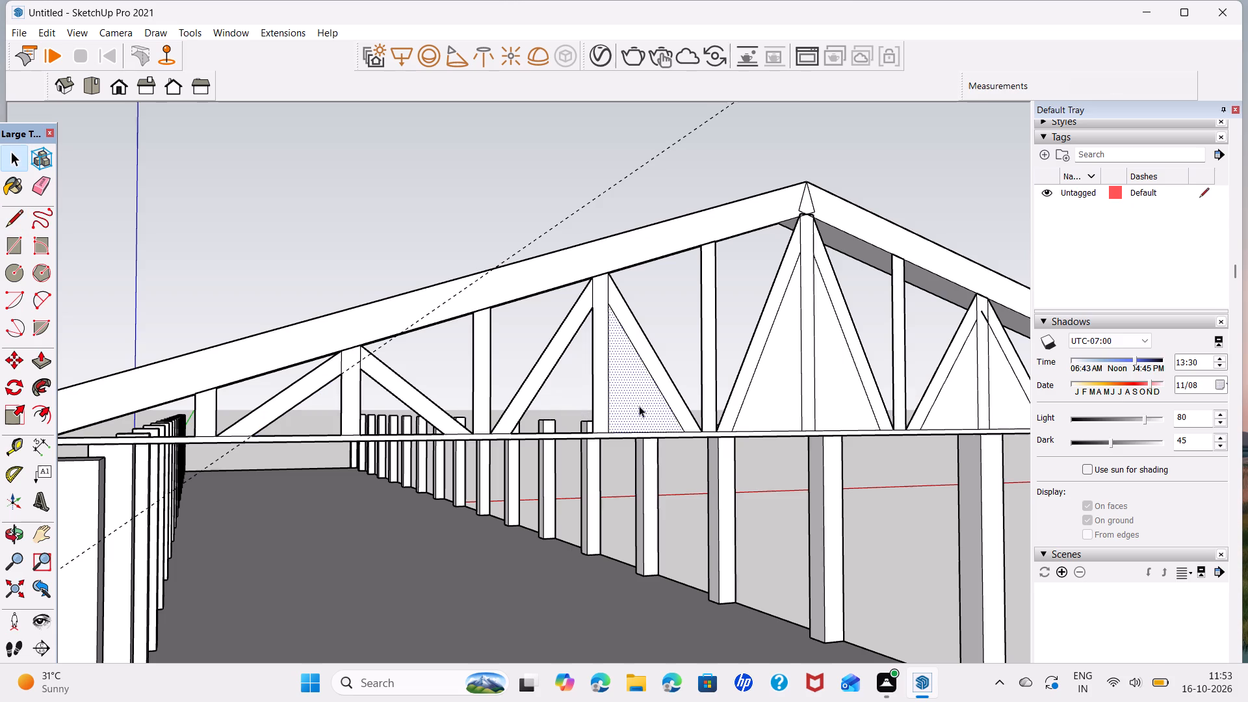
{"action": "key", "text": "Delete"}
{"action": "left_click", "coordinate": [772, 411]}
{"action": "key", "text": "Delete"}
{"action": "left_click", "coordinate": [840, 404]}
{"action": "key", "text": "Delete"}
Delete the four triangular infill faces between posts and diagonals on the opposite slope of the truss.
{"action": "left_click", "coordinate": [953, 419]}
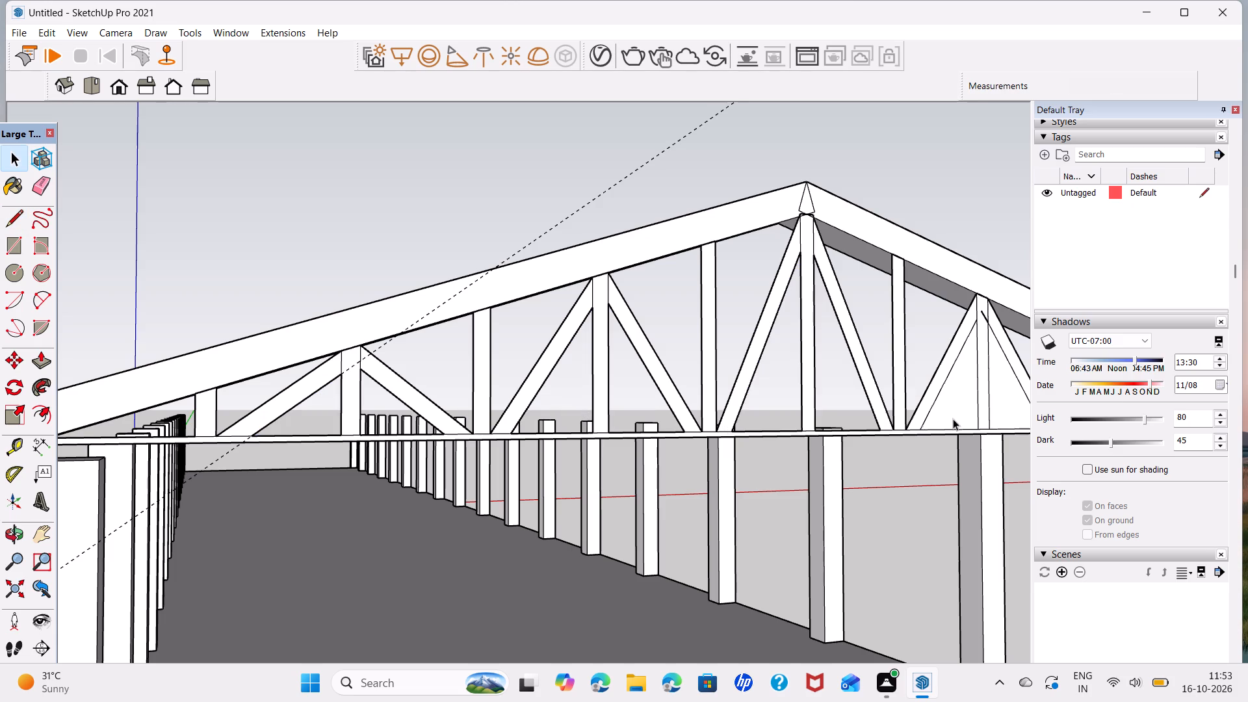
{"action": "key", "text": "Delete"}
{"action": "left_click", "coordinate": [1004, 408]}
{"action": "key", "text": "Delete"}
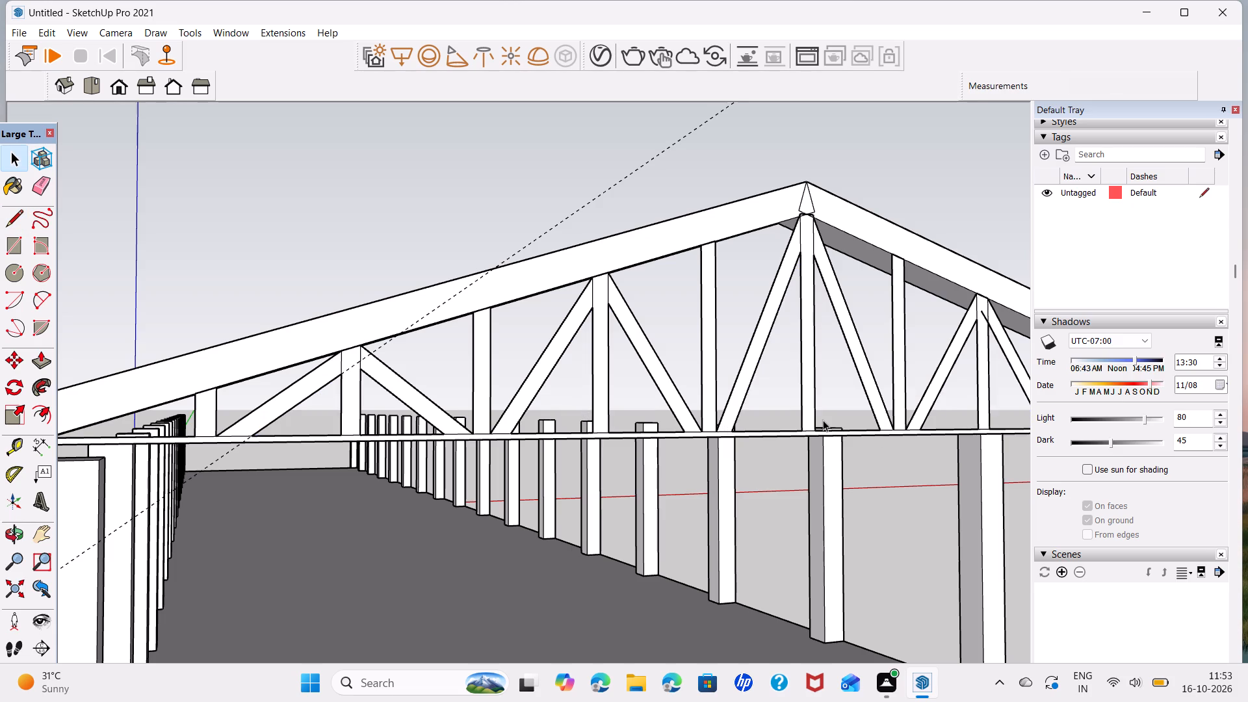
{"action": "scroll", "coordinate": [823, 420], "scroll_direction": "down", "scroll_amount": 3}
{"action": "middle_click_drag", "start_coordinate": [964, 413], "coordinate": [742, 416], "text": "shift"}
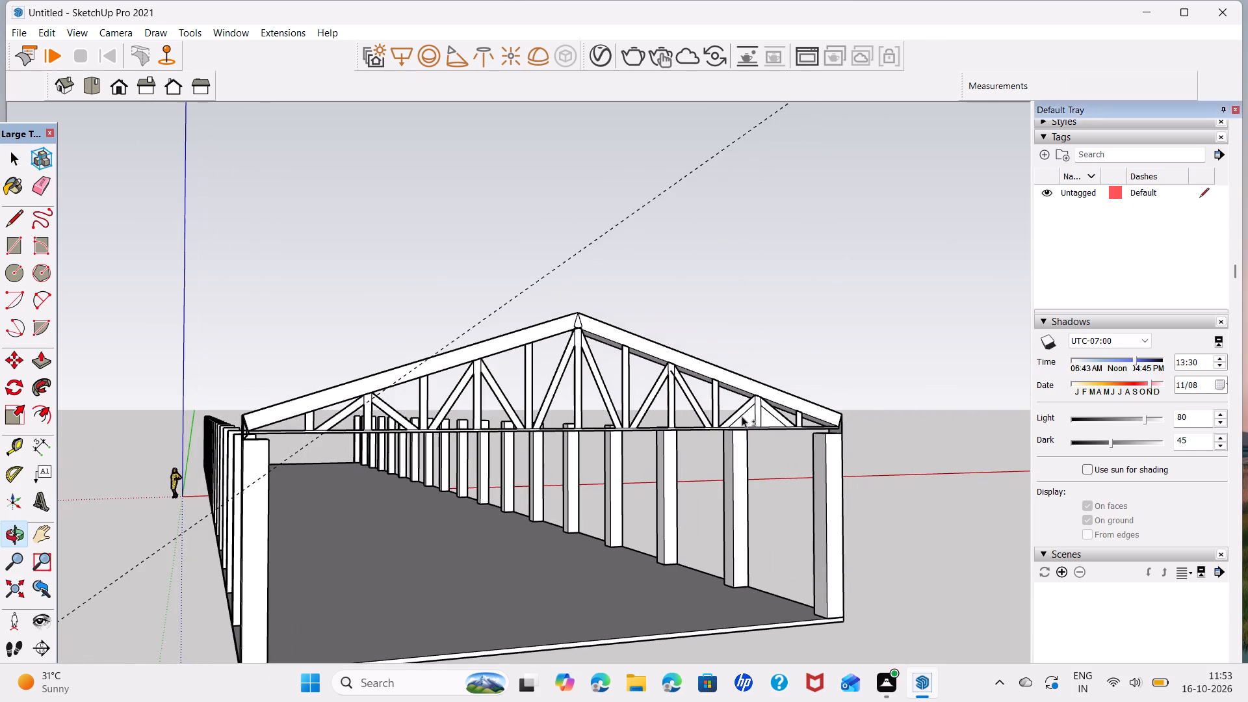
{"action": "scroll", "coordinate": [741, 416], "scroll_direction": "up", "scroll_amount": 5}
{"action": "left_click", "coordinate": [747, 422]}
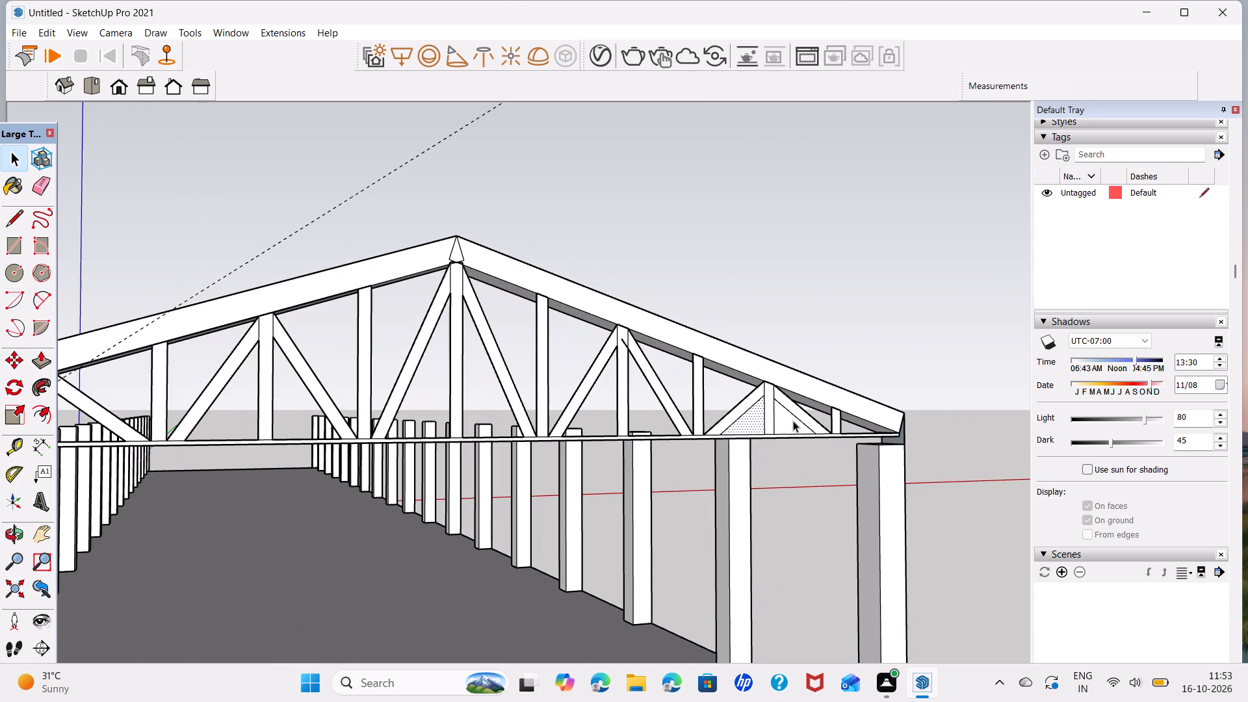
{"action": "key", "text": "Delete"}
{"action": "left_click", "coordinate": [793, 422]}
{"action": "key", "text": "Delete"}
Delete the two post edges crossing the diagonal joint at the top of the opposite slope's outer braced post.
{"action": "scroll", "coordinate": [793, 422], "scroll_direction": "down", "scroll_amount": 1}
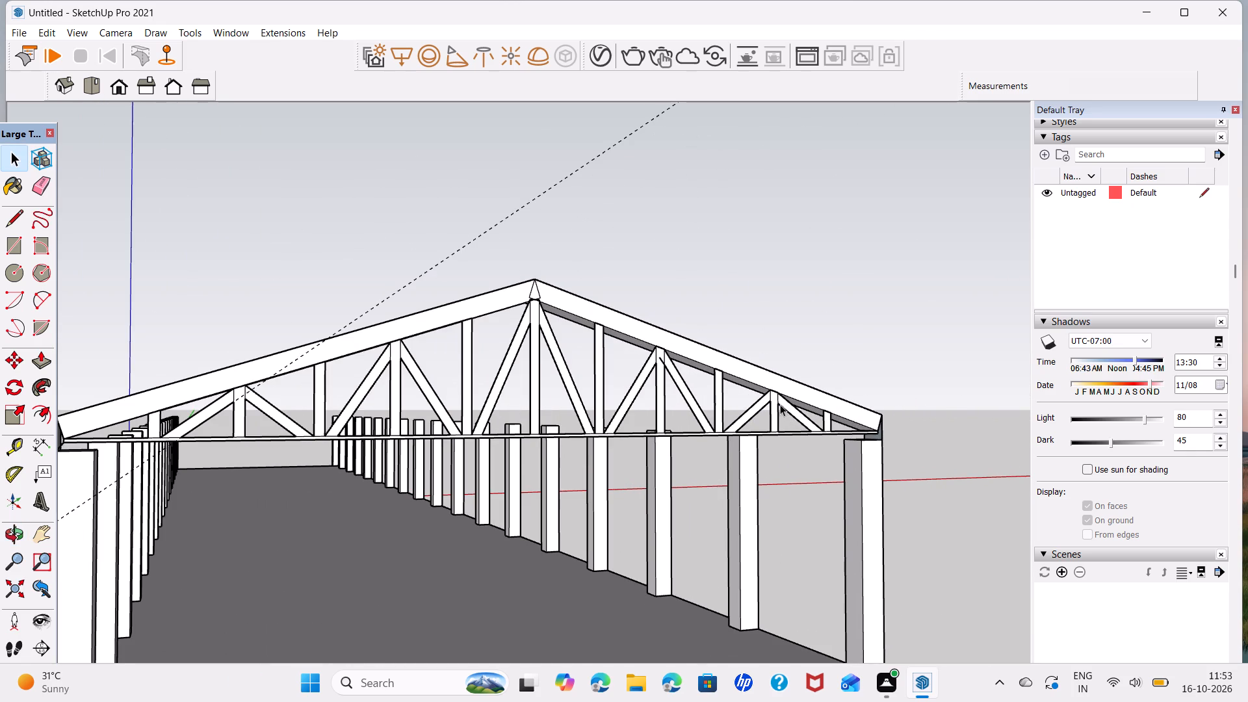
{"action": "scroll", "coordinate": [773, 400], "scroll_direction": "up", "scroll_amount": 10}
{"action": "left_click", "coordinate": [764, 389]}
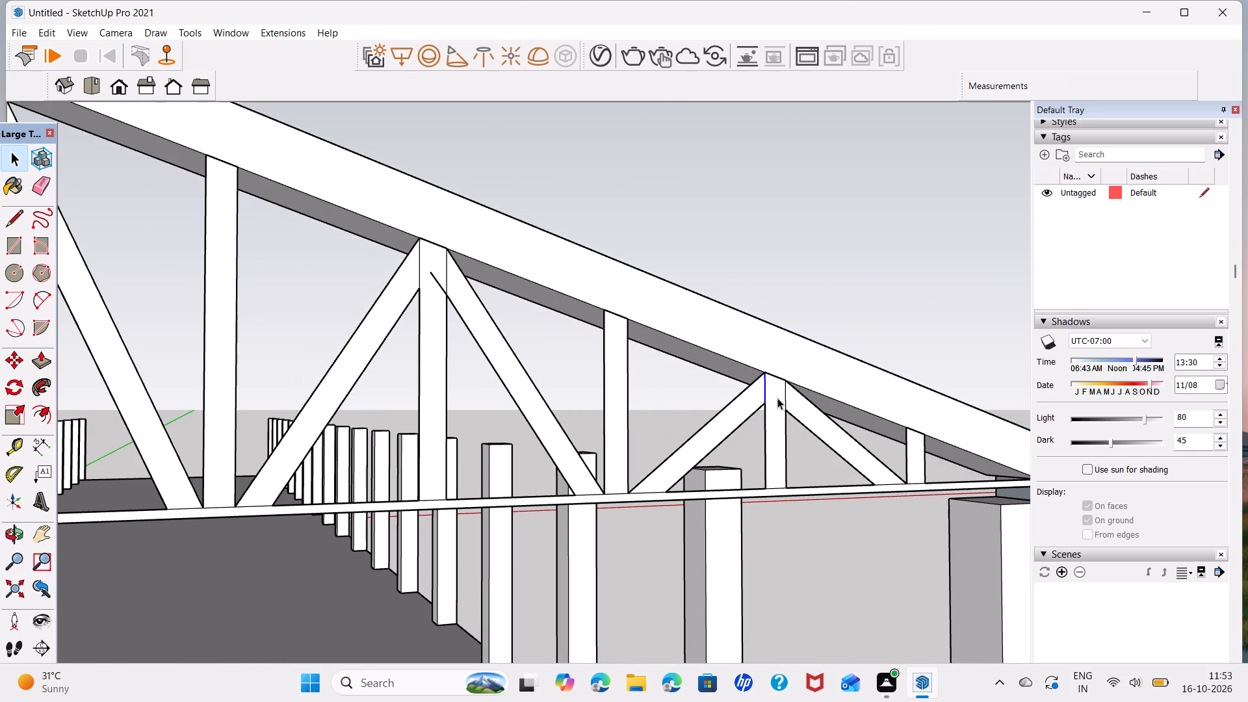
{"action": "key", "text": "Delete"}
{"action": "left_click", "coordinate": [783, 391]}
{"action": "key", "text": "Delete"}
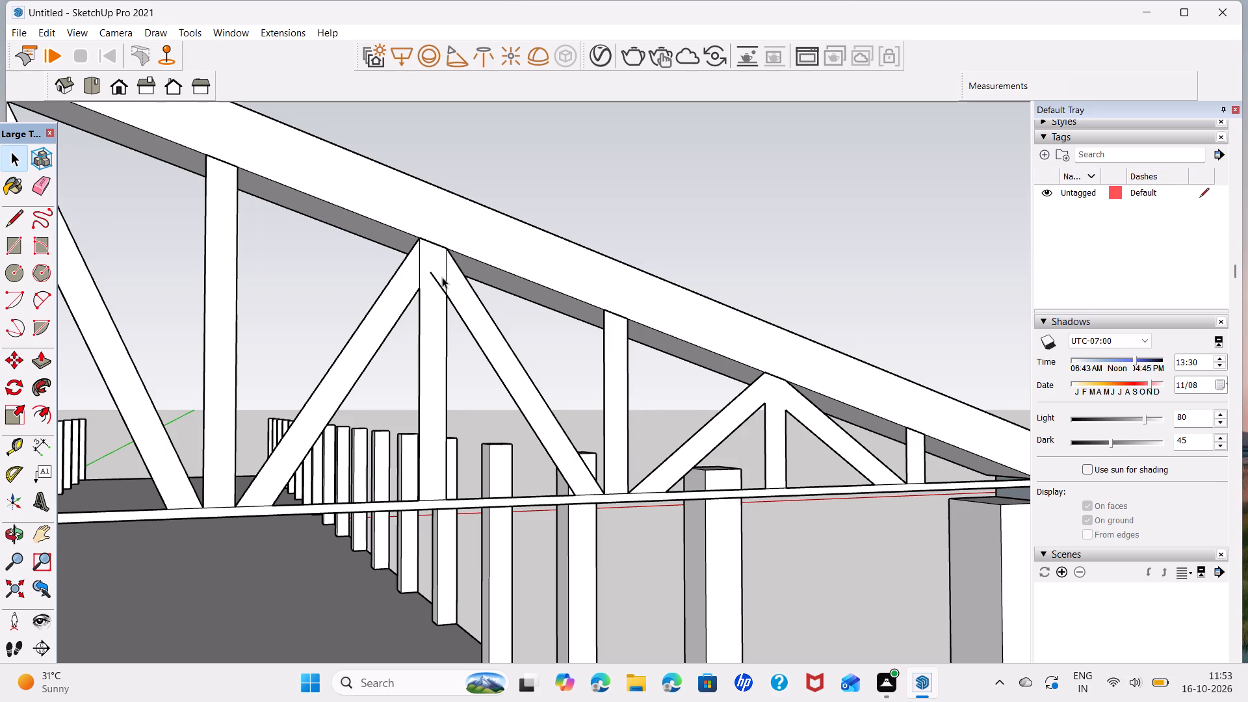
Delete the stray line stub and the two post edges crossing the diagonal joint atop the opposite slope's inner braced post.
{"action": "left_click", "coordinate": [437, 284]}
{"action": "key", "text": "Delete"}
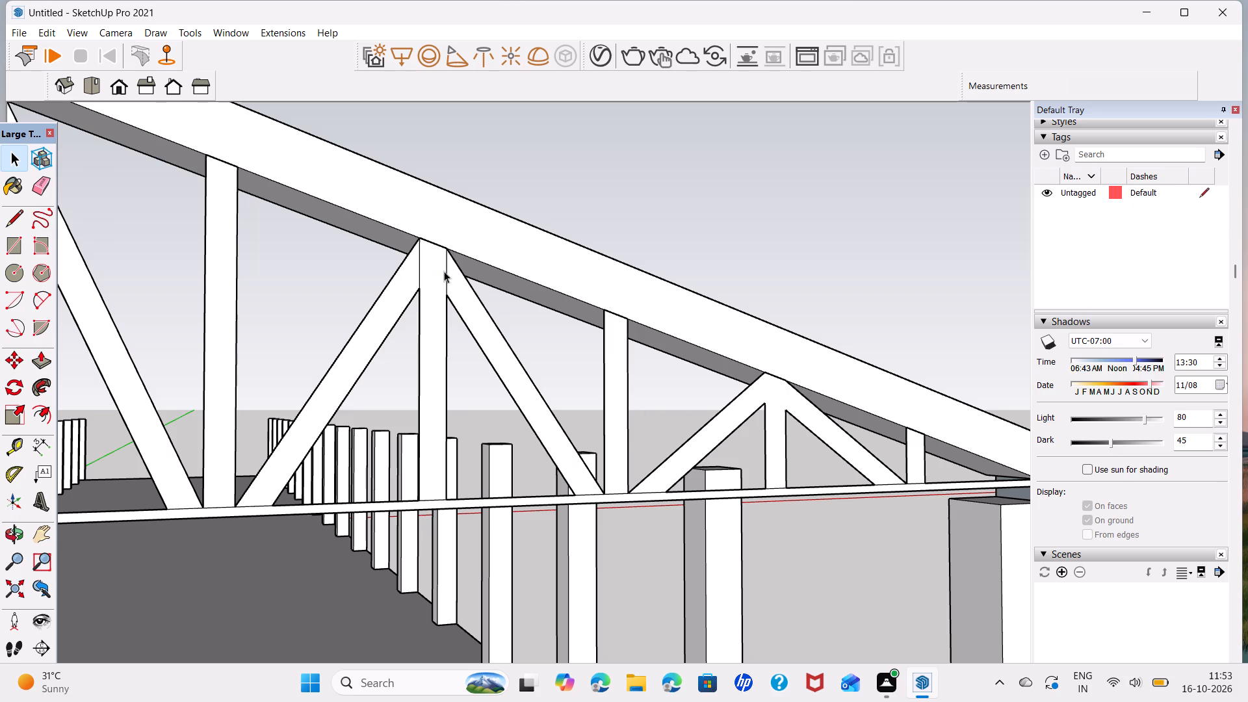
{"action": "left_click", "coordinate": [444, 271]}
{"action": "key", "text": "Delete"}
{"action": "key", "text": "ctrl+z"}
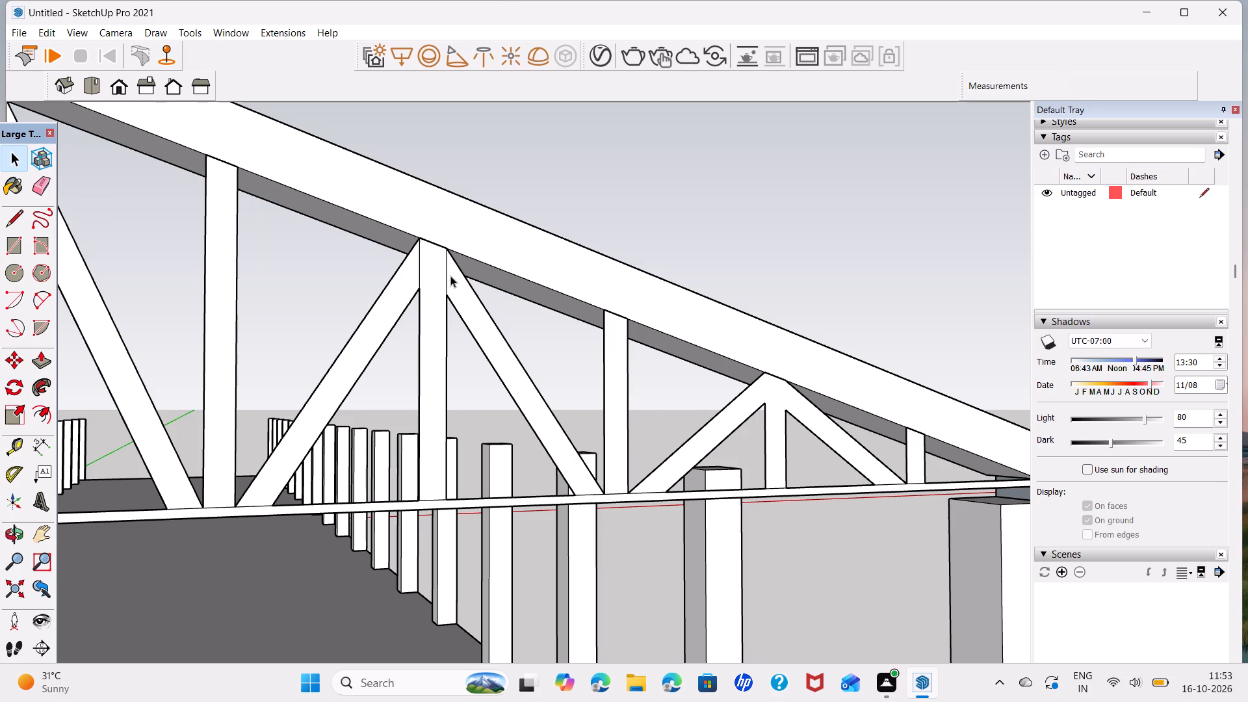
{"action": "left_click", "coordinate": [446, 268]}
{"action": "key", "text": "Delete"}
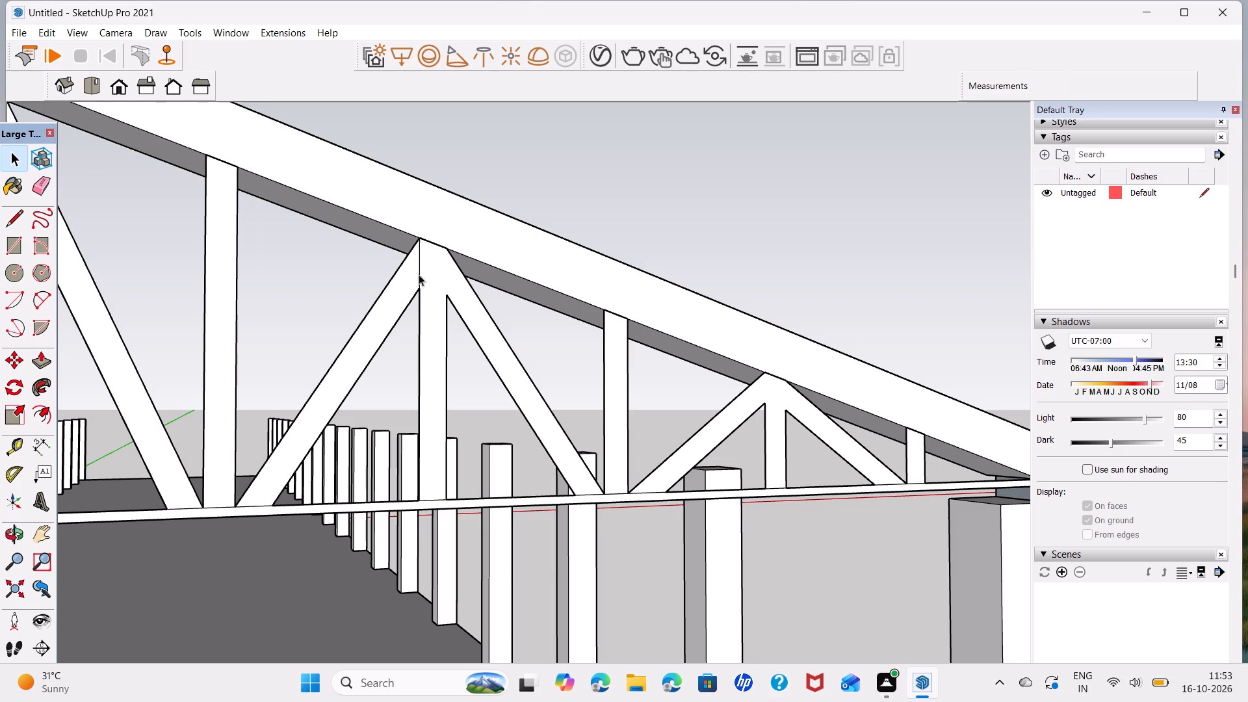
{"action": "left_click", "coordinate": [419, 274]}
{"action": "key", "text": "Delete"}
Delete the two post edges crossing the diagonal joint at the top of the ridge post.
{"action": "scroll", "coordinate": [408, 285], "scroll_direction": "down", "scroll_amount": 1}
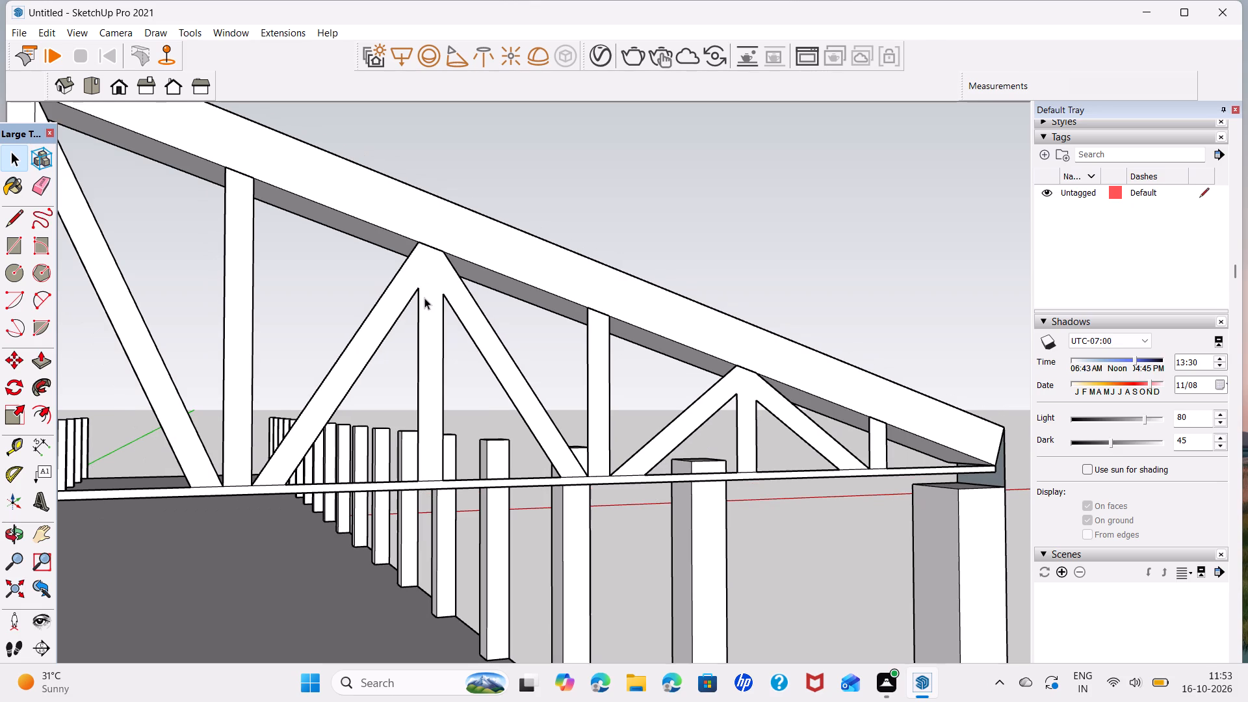
{"action": "middle_click_drag", "start_coordinate": [424, 298], "coordinate": [829, 356]}
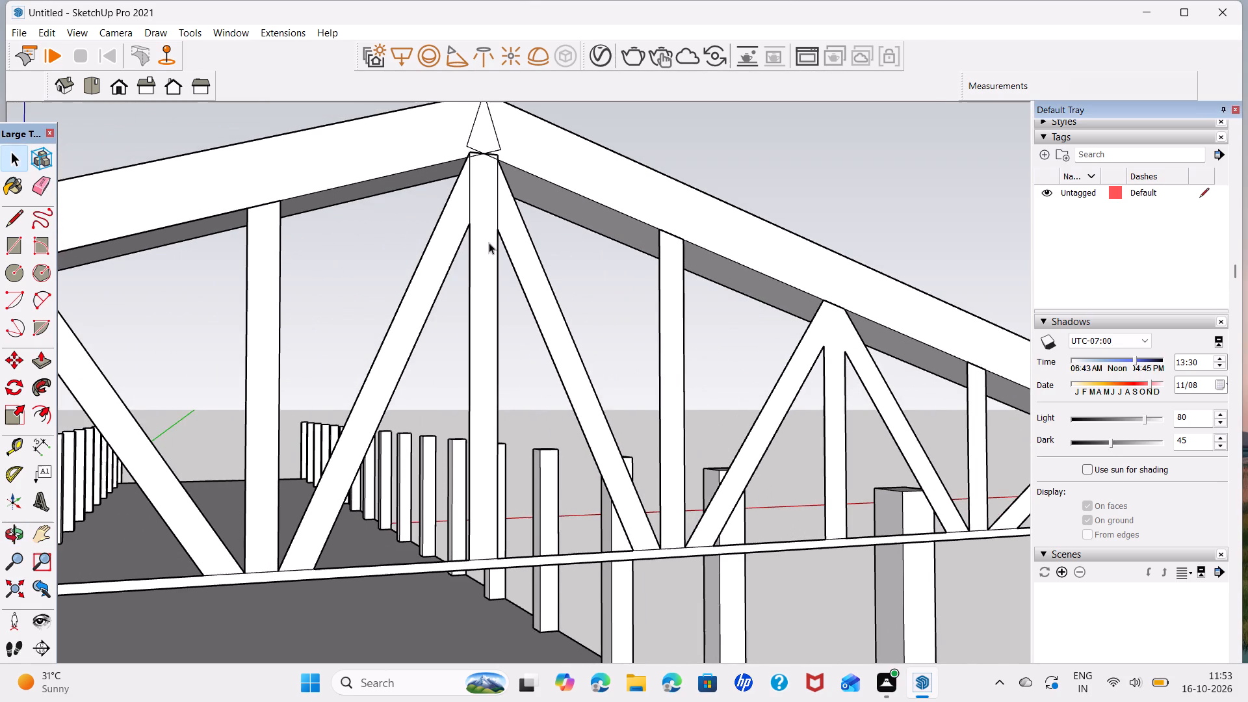
{"action": "scroll", "coordinate": [504, 209], "scroll_direction": "up", "scroll_amount": 1}
{"action": "left_click", "coordinate": [497, 196]}
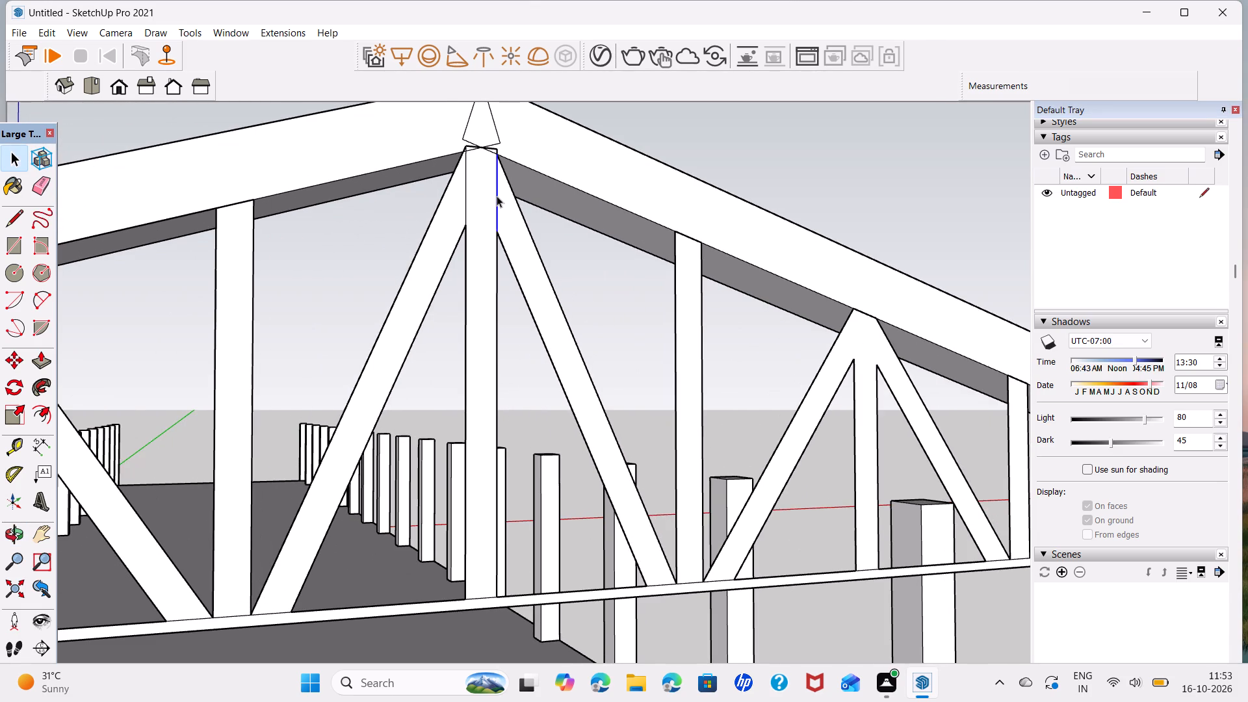
{"action": "key", "text": "Delete"}
{"action": "left_click", "coordinate": [464, 182]}
{"action": "key", "text": "Delete"}
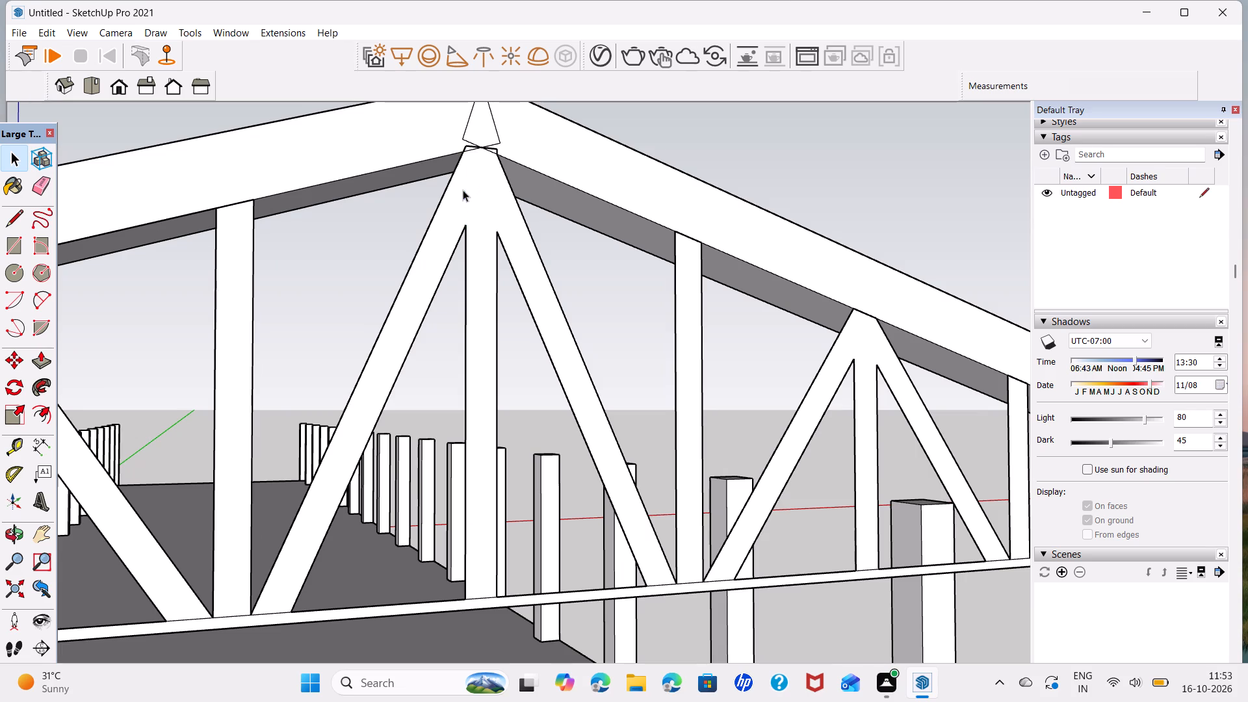
Delete the two post edges crossing the diagonal joint atop the first slope's inner braced post.
{"action": "scroll", "coordinate": [422, 228], "scroll_direction": "down", "scroll_amount": 4}
{"action": "middle_click_drag", "start_coordinate": [422, 228], "coordinate": [632, 239], "text": "shift"}
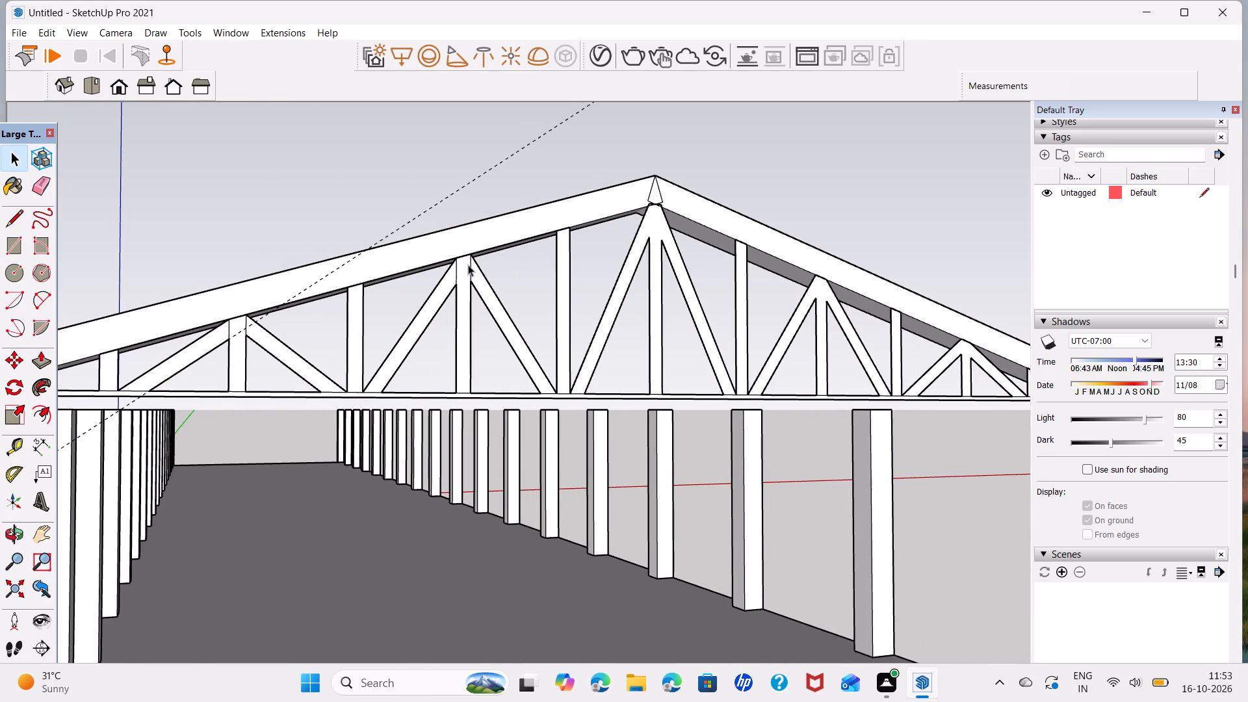
{"action": "left_click", "coordinate": [470, 265]}
{"action": "key", "text": "Delete"}
{"action": "left_click", "coordinate": [457, 270]}
{"action": "key", "text": "Delete"}
Delete the leftover guide and the two post edges crossing the diagonal joint atop the first eave's second post.
{"action": "left_click", "coordinate": [246, 325]}
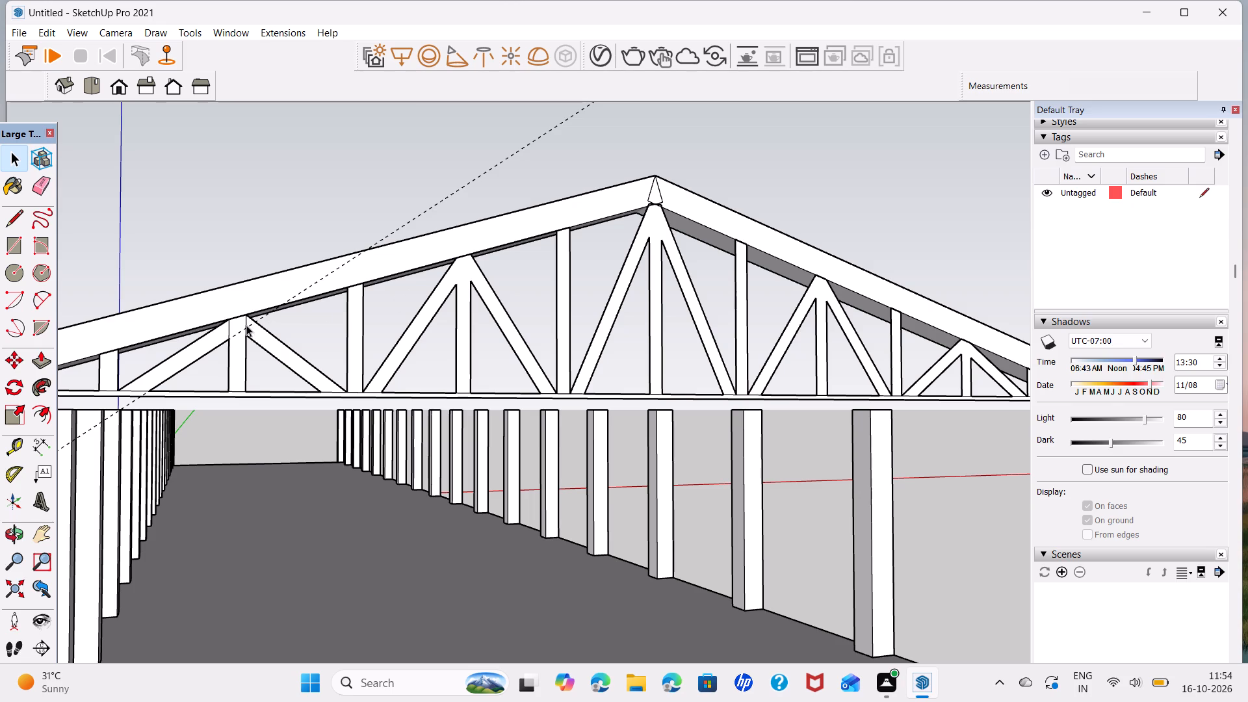
{"action": "key", "text": "Delete"}
{"action": "left_click", "coordinate": [227, 333]}
{"action": "key", "text": "Delete"}
{"action": "left_click", "coordinate": [246, 325]}
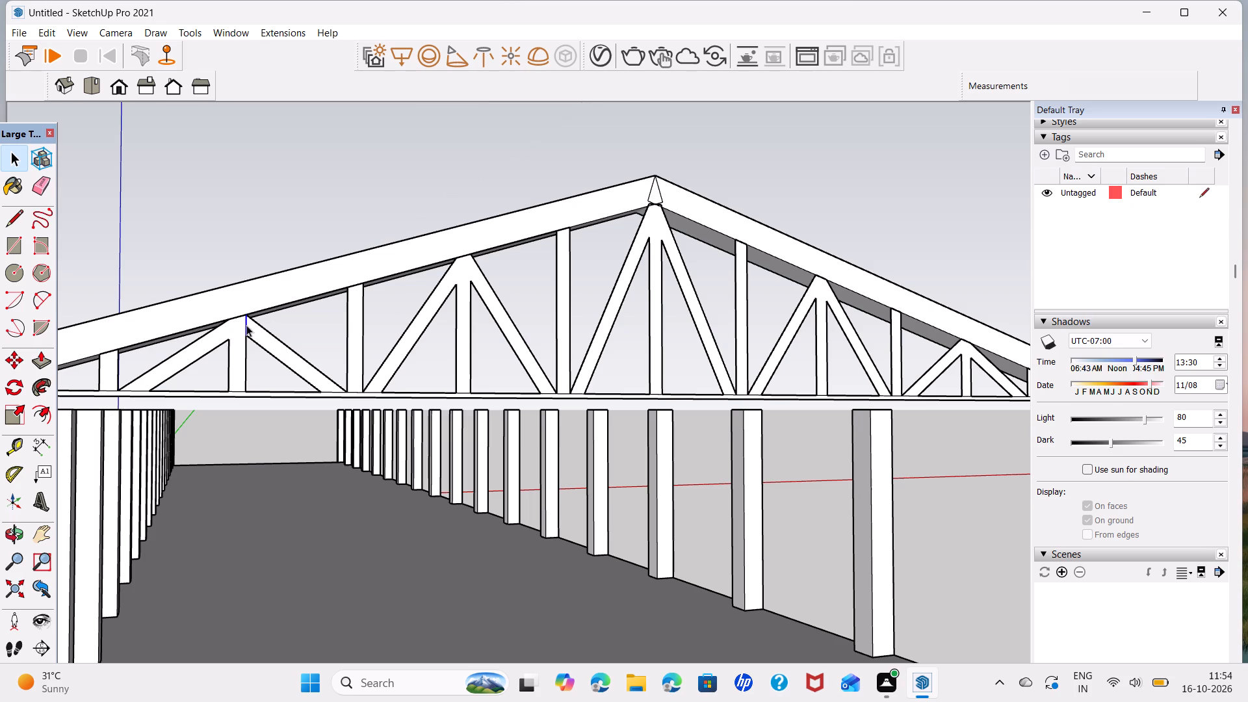
{"action": "key", "text": "Delete"}
From the truss's inner side, Push/Pull the plain post beside the ridge 1' 6" to the depth of the rafter.
{"action": "scroll", "coordinate": [421, 357], "scroll_direction": "down", "scroll_amount": 3}
{"action": "middle_click_drag", "start_coordinate": [653, 381], "coordinate": [60, 524]}
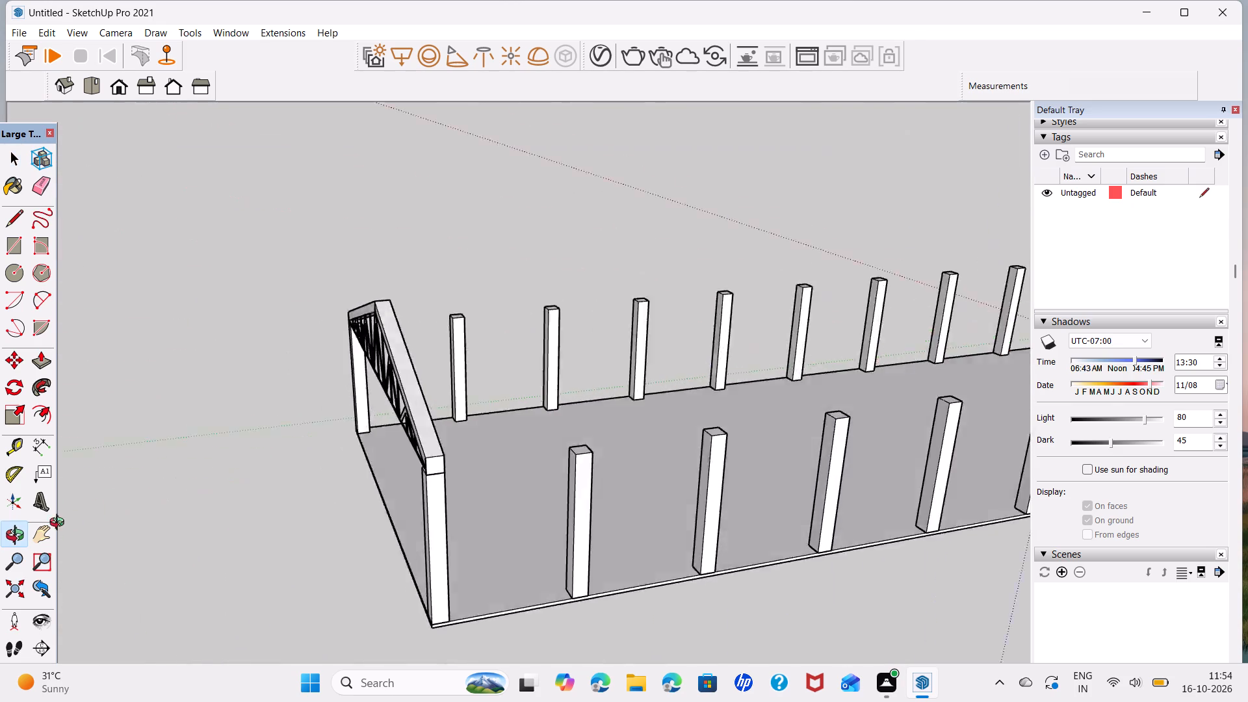
{"action": "middle_click_drag", "start_coordinate": [60, 524], "coordinate": [0, 545]}
{"action": "middle_click_drag", "start_coordinate": [526, 386], "coordinate": [152, 442]}
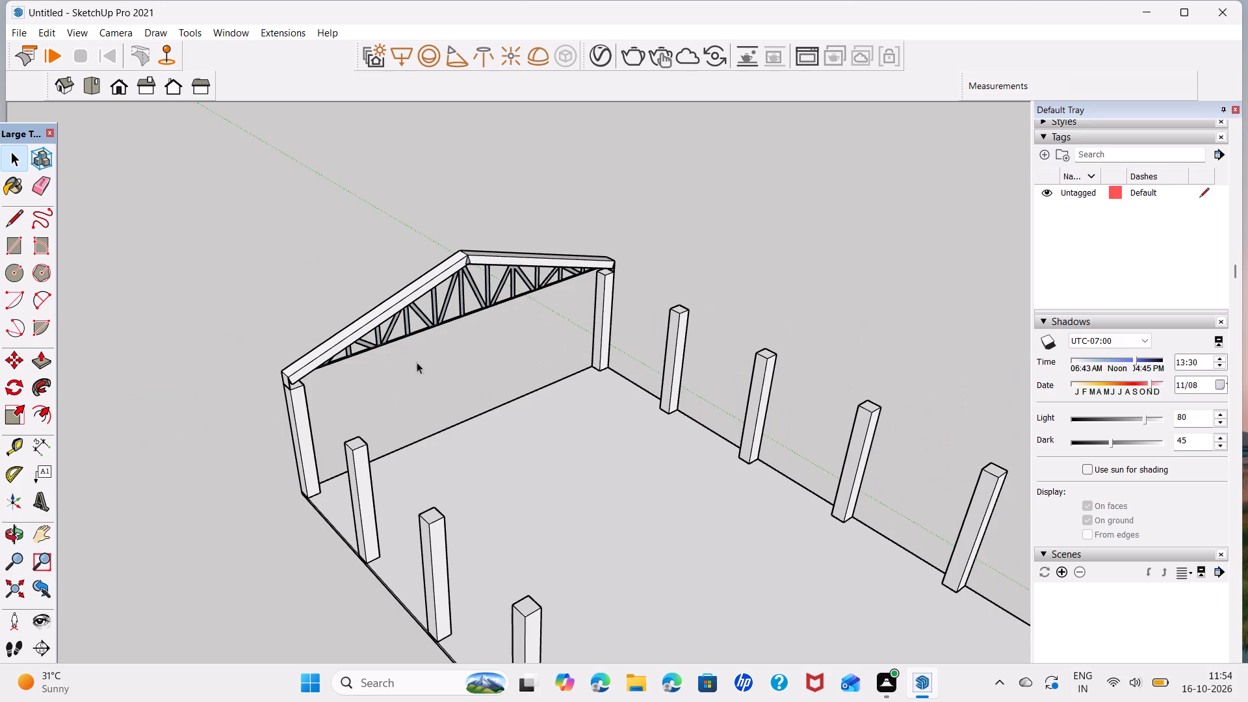
{"action": "scroll", "coordinate": [496, 281], "scroll_direction": "up", "scroll_amount": 9}
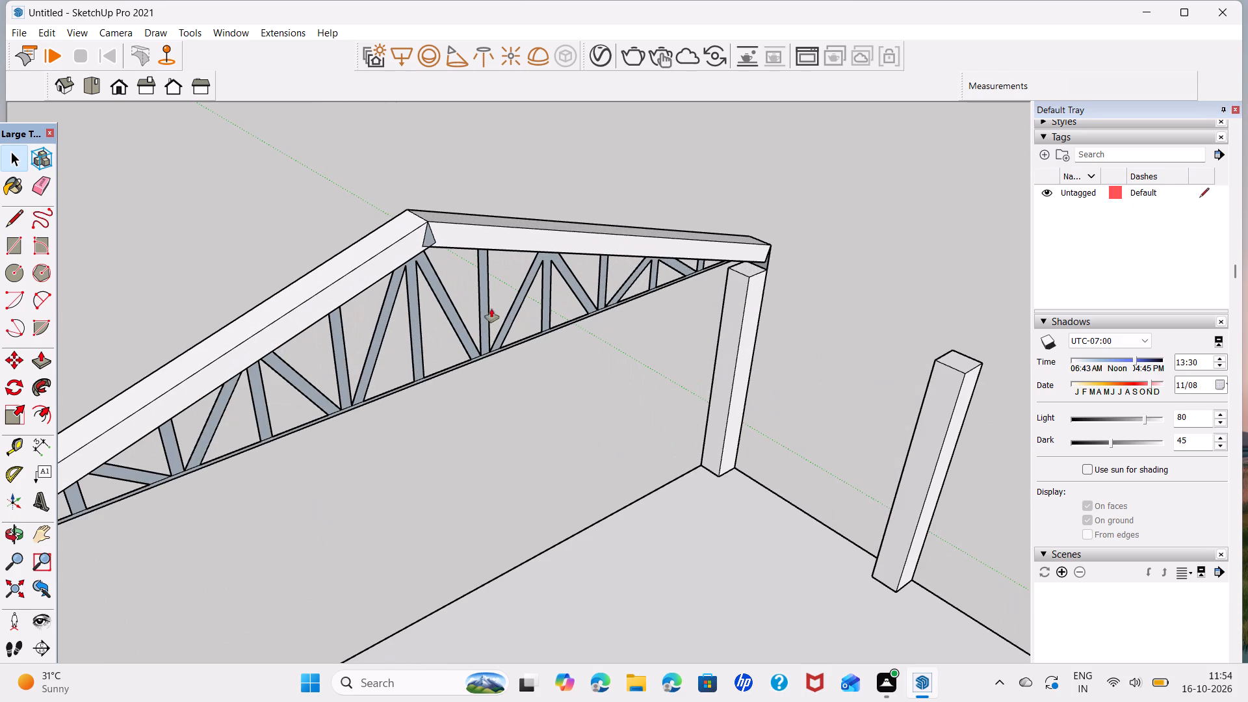
{"action": "key", "text": "p"}
{"action": "left_click", "coordinate": [486, 300]}
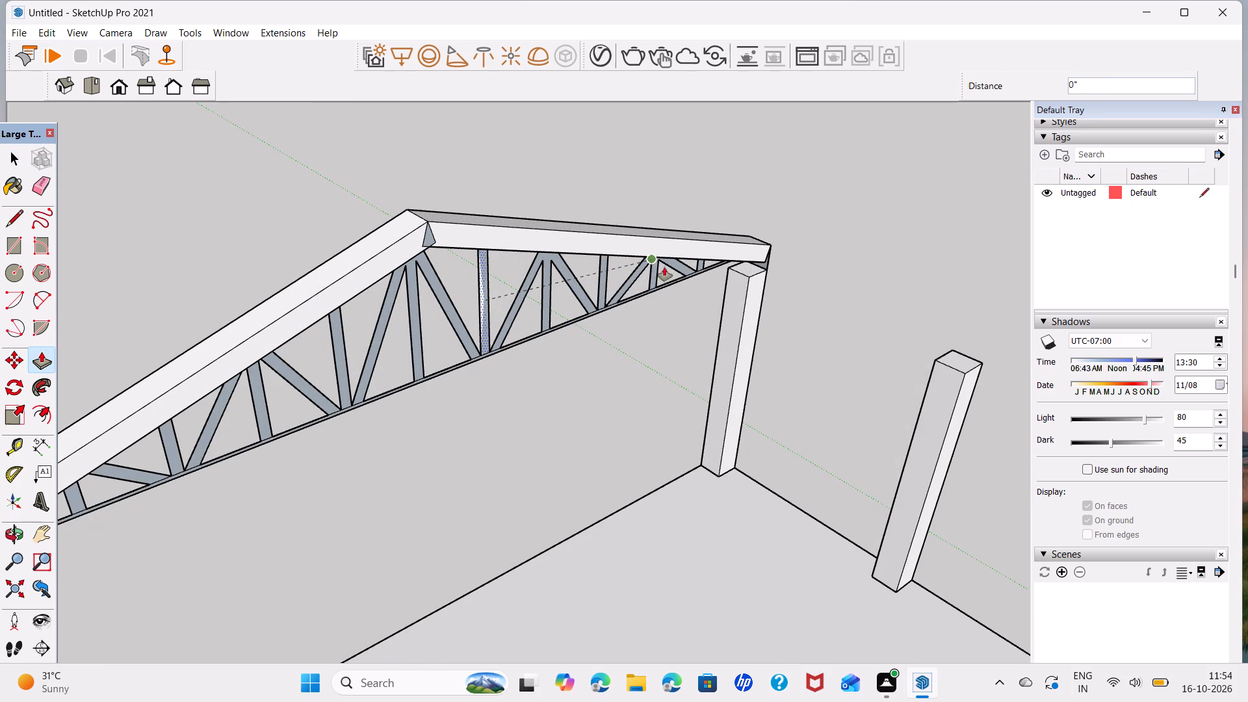
{"action": "left_click", "coordinate": [708, 261]}
Repeat the 1' 6" Push/Pull on the same slope's eave post, two braced frames and remaining plain post, and on the bottom chord.
{"action": "scroll", "coordinate": [514, 295], "scroll_direction": "up", "scroll_amount": 4}
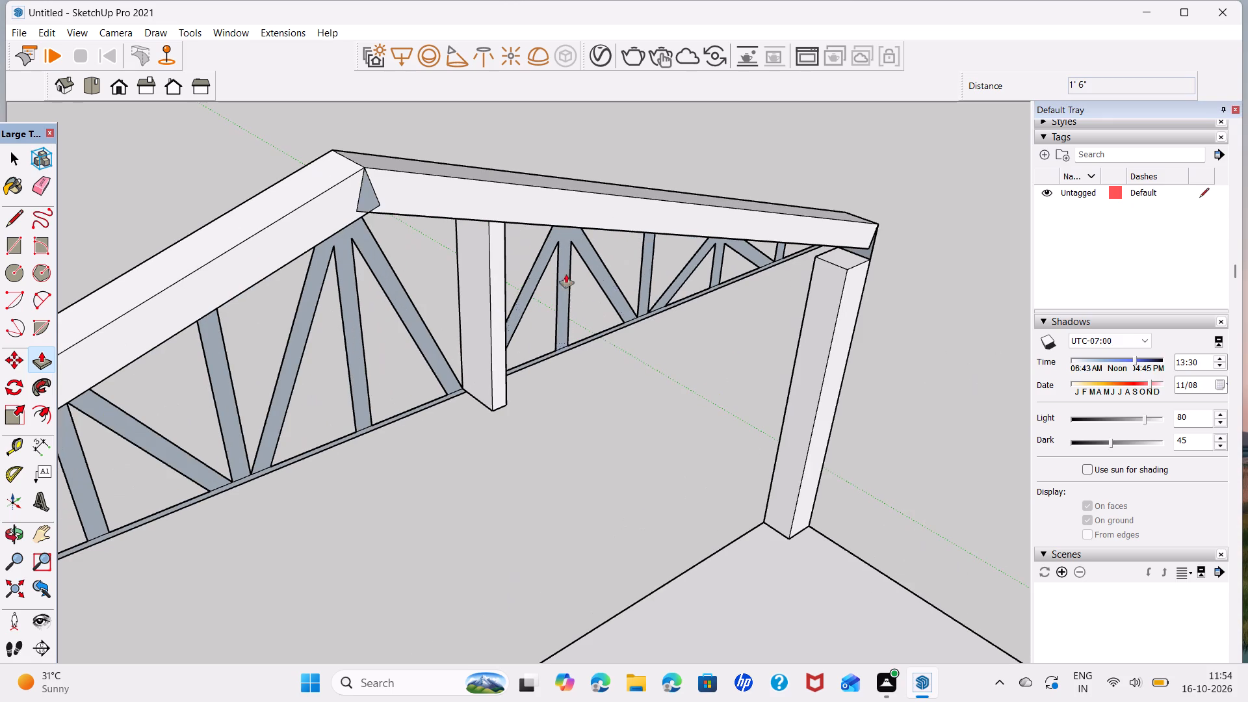
{"action": "middle_click_drag", "start_coordinate": [774, 255], "coordinate": [749, 96]}
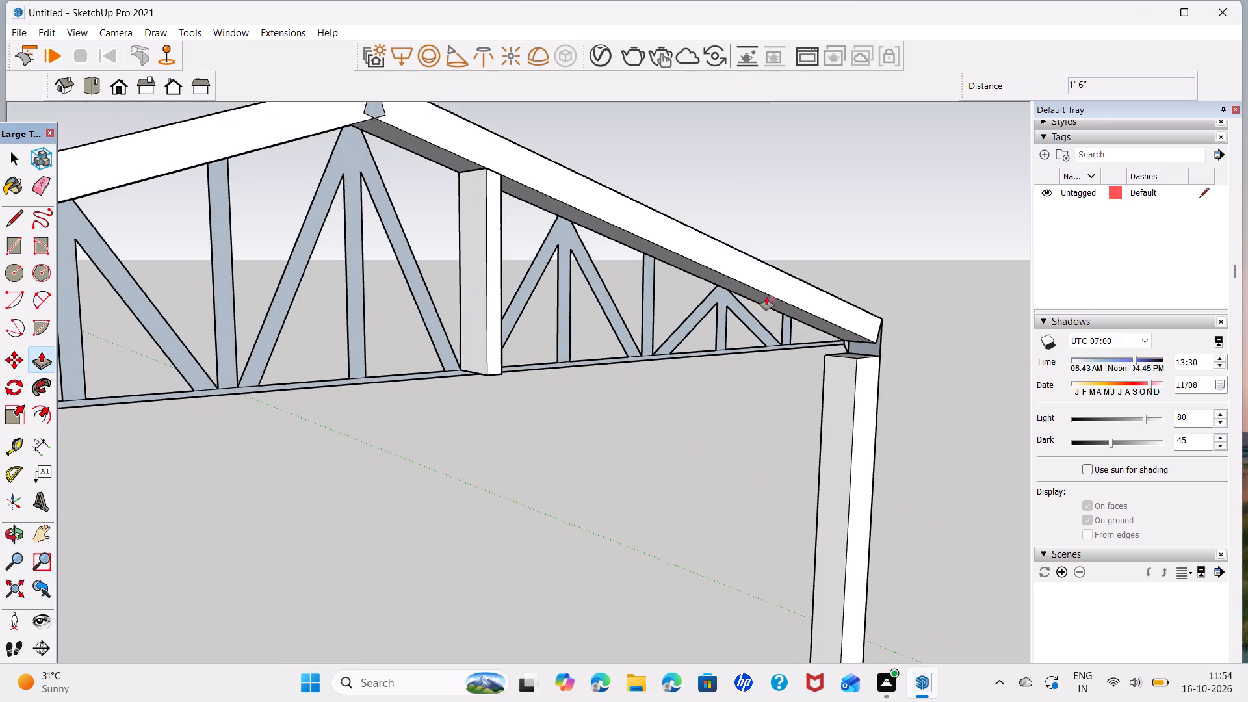
{"action": "scroll", "coordinate": [796, 337], "scroll_direction": "up", "scroll_amount": 5}
{"action": "double_click", "coordinate": [785, 324]}
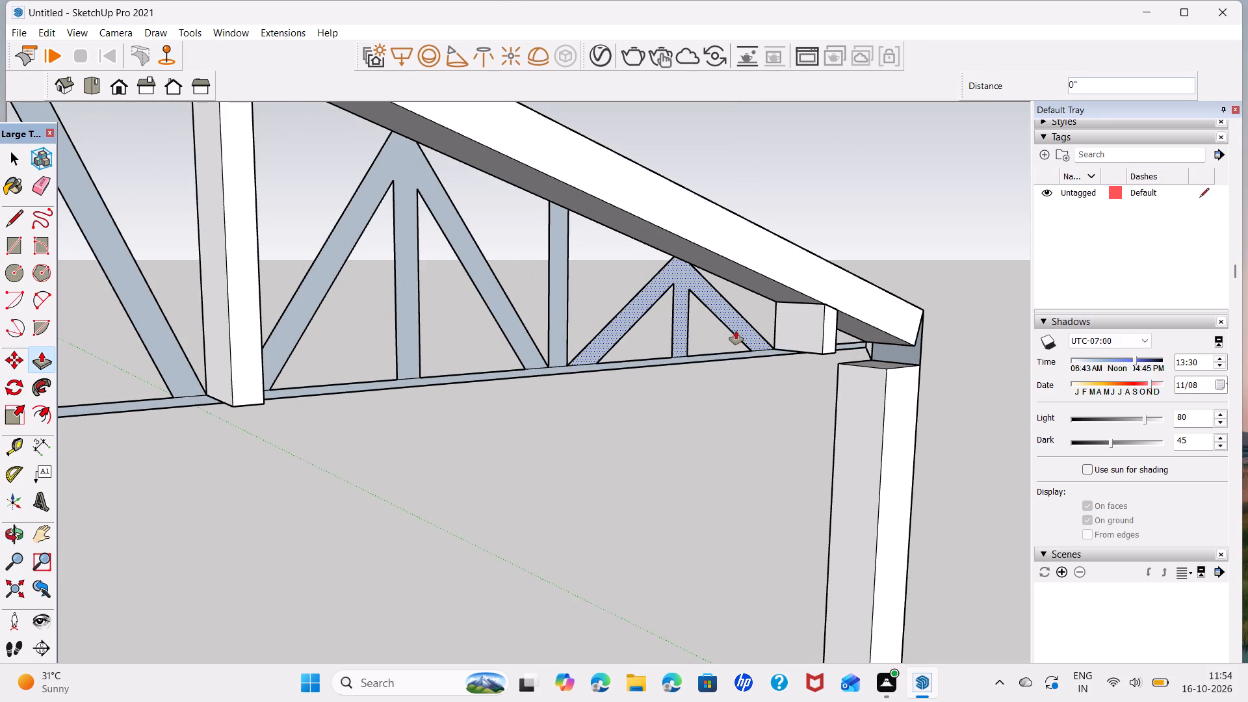
{"action": "double_click", "coordinate": [738, 326]}
{"action": "double_click", "coordinate": [751, 352]}
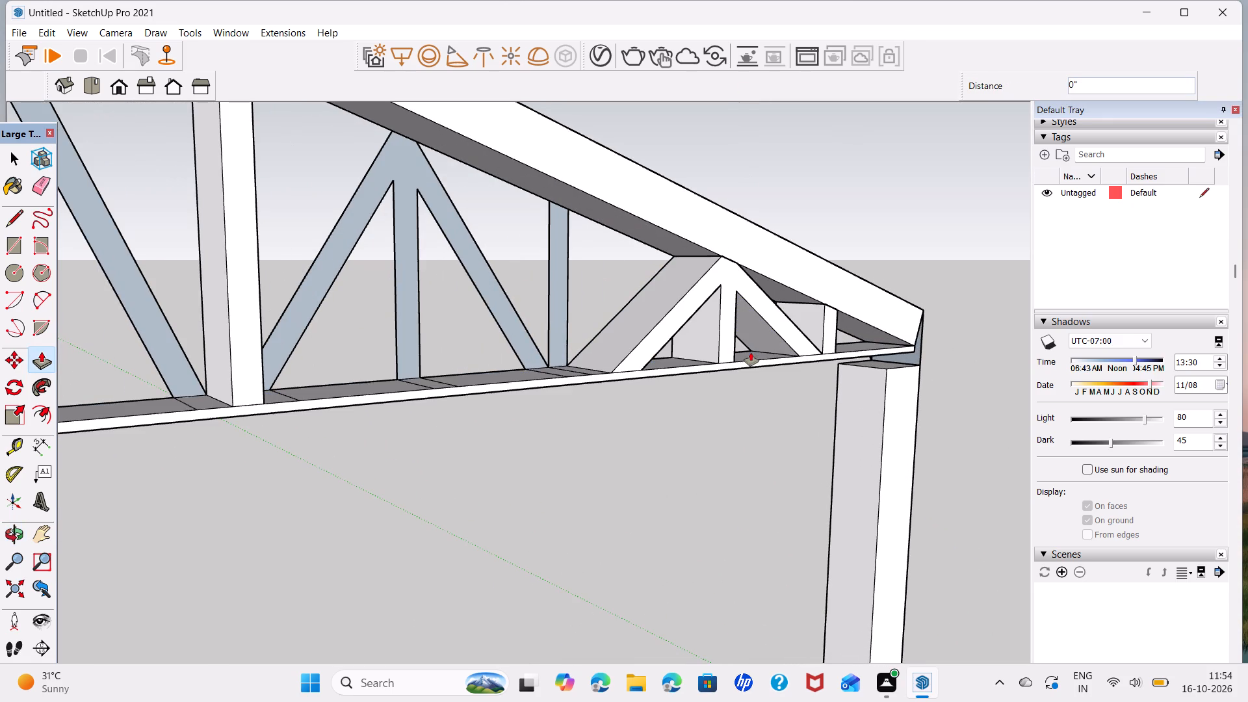
{"action": "double_click", "coordinate": [561, 283]}
{"action": "double_click", "coordinate": [523, 337]}
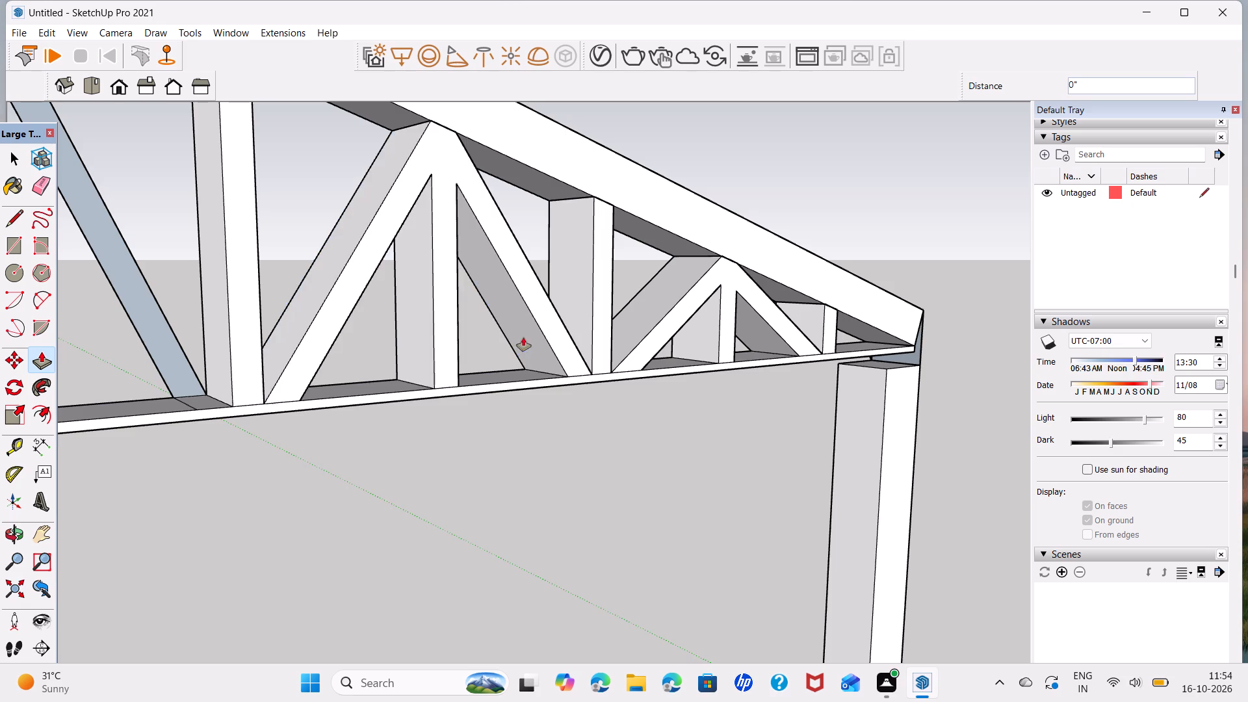
Repeat the 1' 6" Push/Pull on the braced frame formed by the ridge post and its two diagonals.
{"action": "scroll", "coordinate": [409, 270], "scroll_direction": "down", "scroll_amount": 6}
{"action": "middle_click_drag", "start_coordinate": [411, 285], "coordinate": [799, 300]}
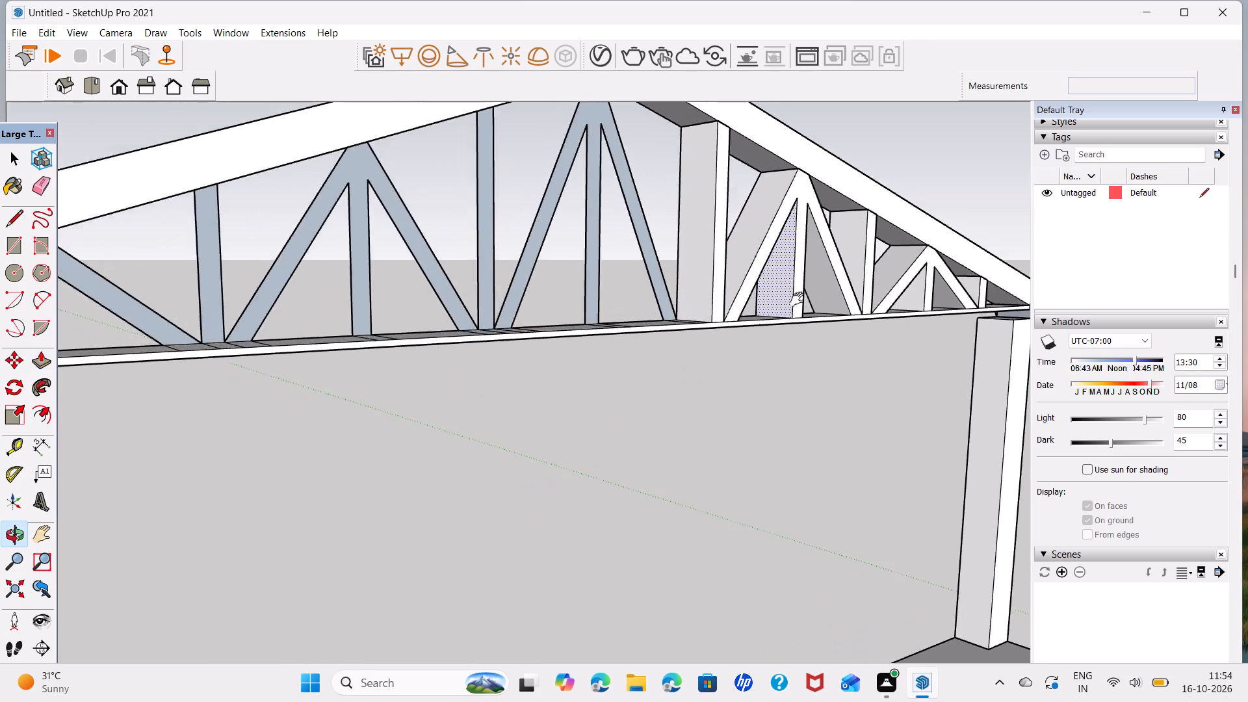
{"action": "middle_click_drag", "start_coordinate": [799, 300], "coordinate": [822, 330]}
{"action": "double_click", "coordinate": [710, 350]}
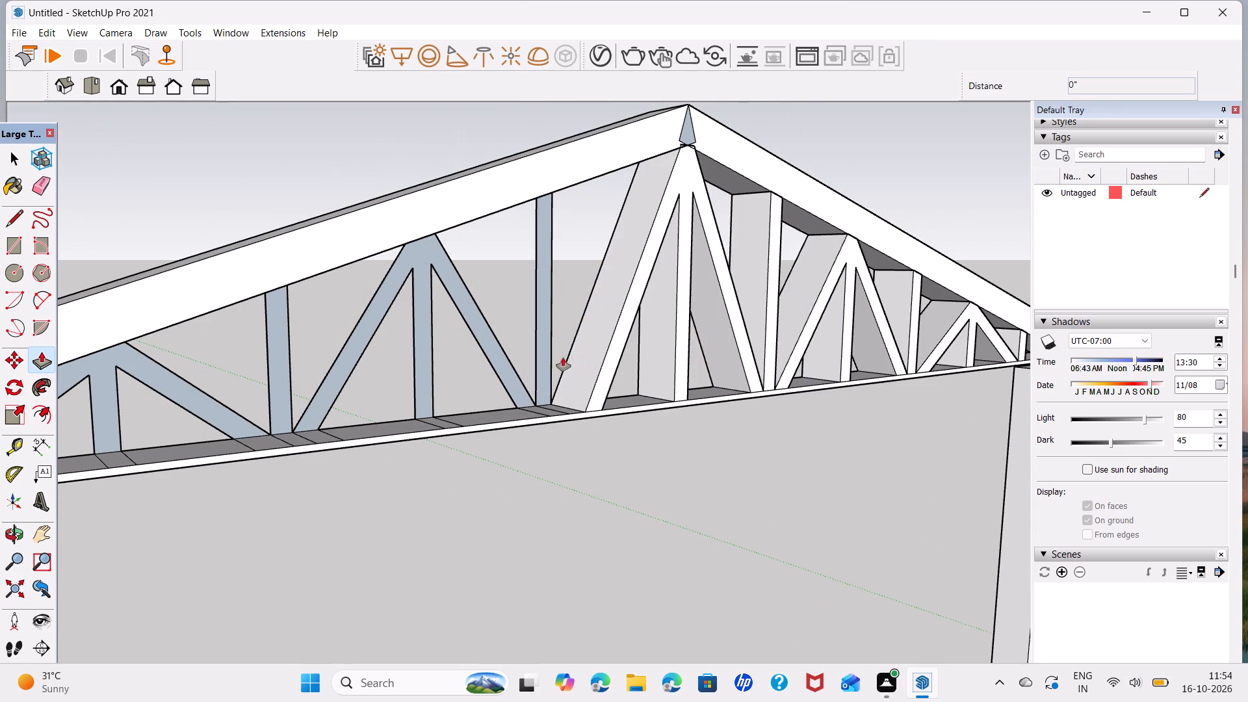
Repeat the 1' 6" Push/Pull on the other slope's three plain posts and two braced frames, from the ridge to the eave.
{"action": "double_click", "coordinate": [545, 342]}
{"action": "double_click", "coordinate": [513, 387]}
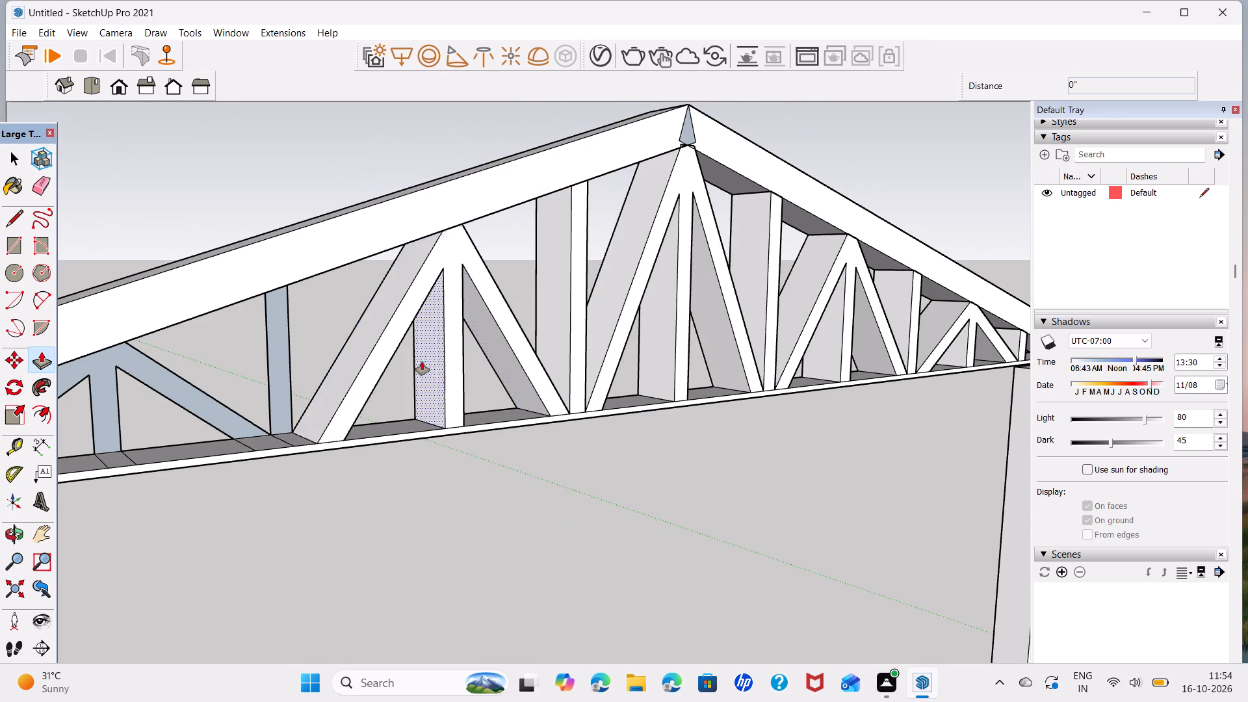
{"action": "scroll", "coordinate": [411, 348], "scroll_direction": "down", "scroll_amount": 4}
{"action": "middle_click_drag", "start_coordinate": [411, 348], "coordinate": [703, 302], "text": "shift"}
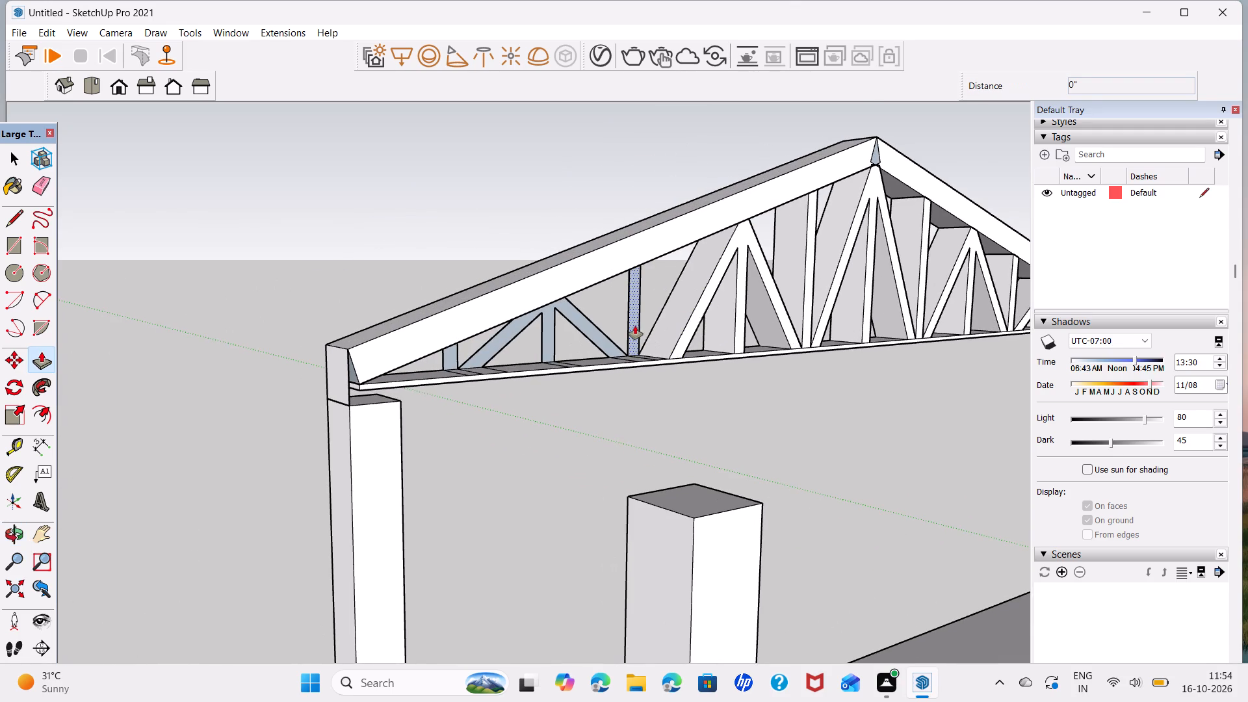
{"action": "double_click", "coordinate": [635, 326]}
{"action": "double_click", "coordinate": [608, 348]}
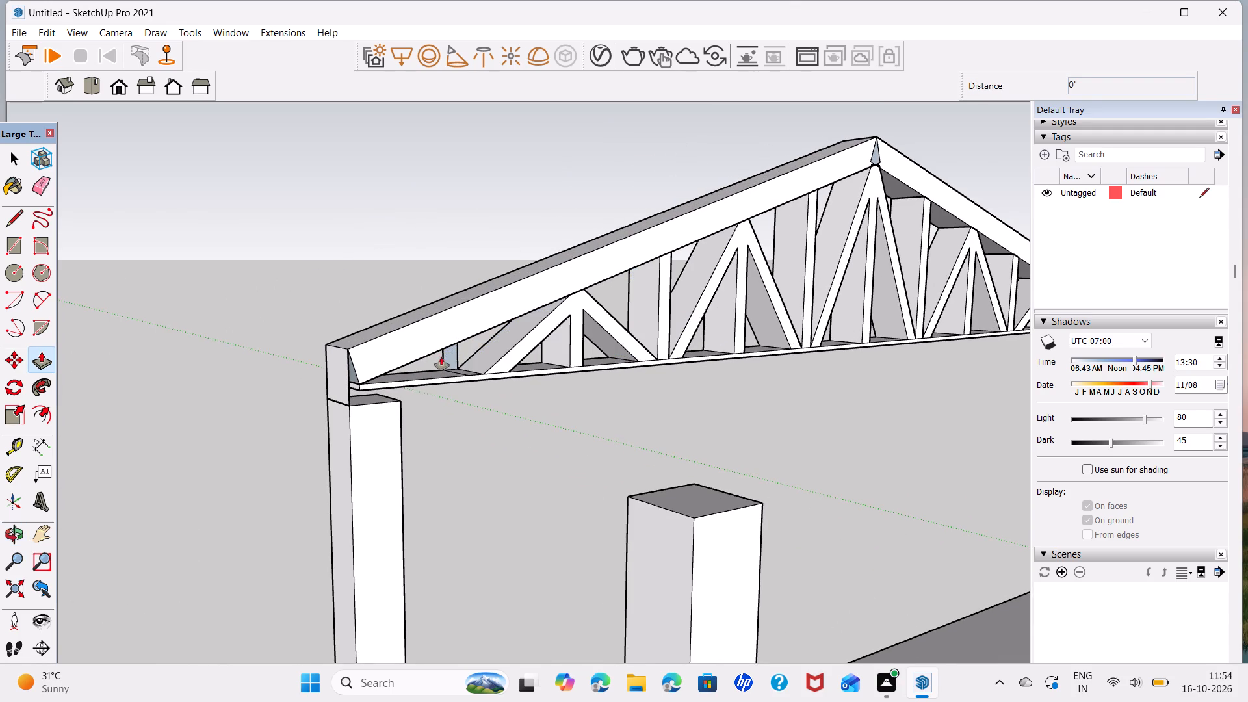
{"action": "double_click", "coordinate": [445, 358]}
{"action": "key", "text": "space"}
Select all the connected truss web members and the bottom chord and make them a group.
{"action": "left_click", "coordinate": [447, 193]}
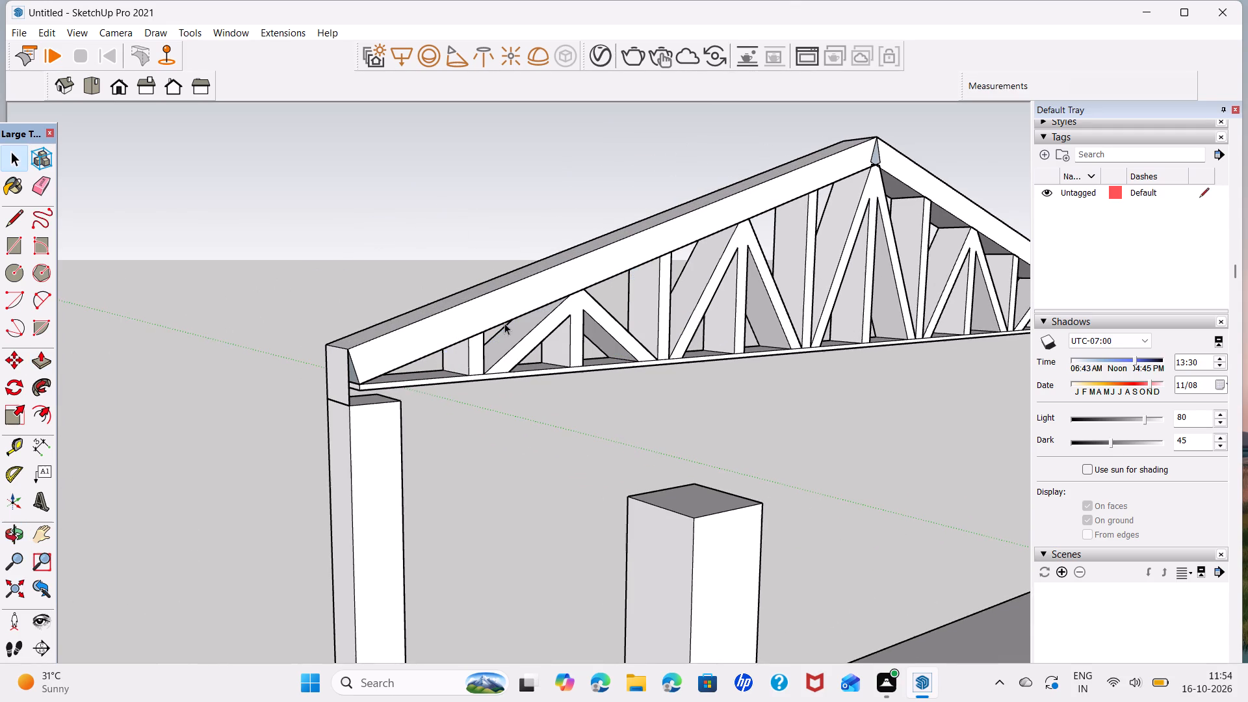
{"action": "triple_click", "coordinate": [560, 324]}
{"action": "right_click", "coordinate": [561, 324]}
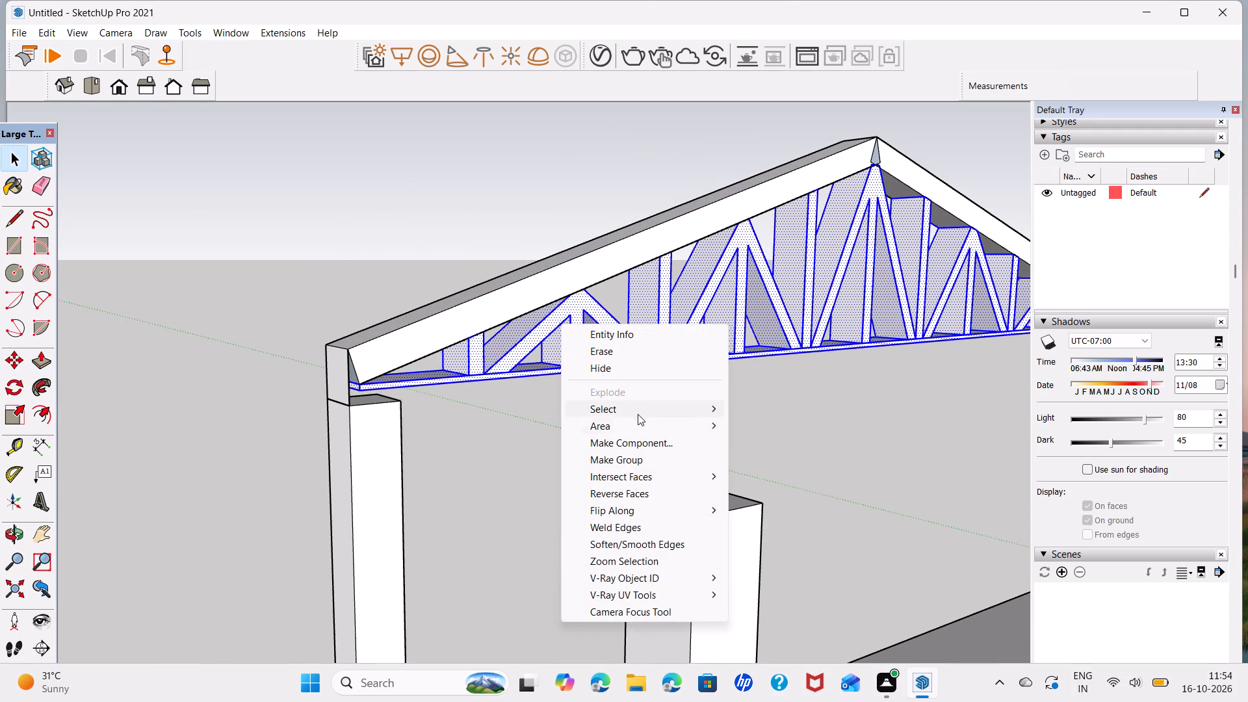
{"action": "left_click", "coordinate": [665, 459]}
{"action": "left_click", "coordinate": [126, 225]}
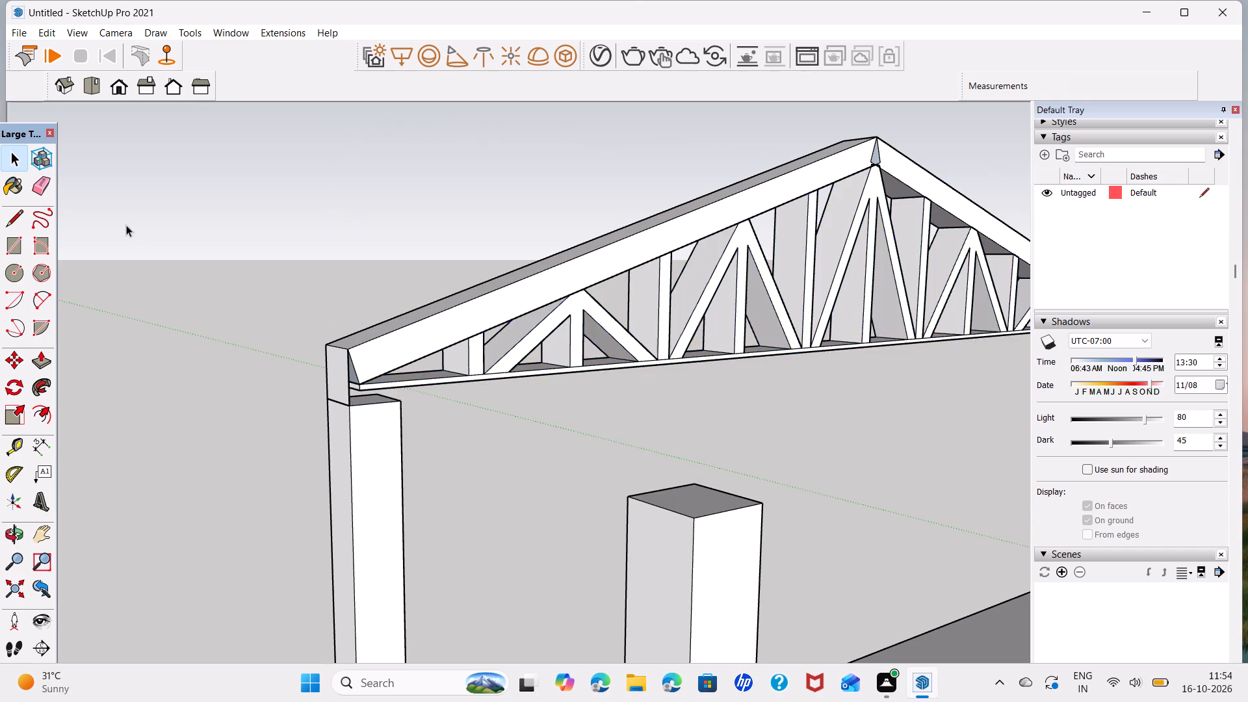
Copy the rafter group and web group together 12' 8" onto the adjacent column pair, and array the copy 17 times along the slab.
{"action": "scroll", "coordinate": [297, 311], "scroll_direction": "down", "scroll_amount": 5}
{"action": "left_click", "coordinate": [444, 300]}
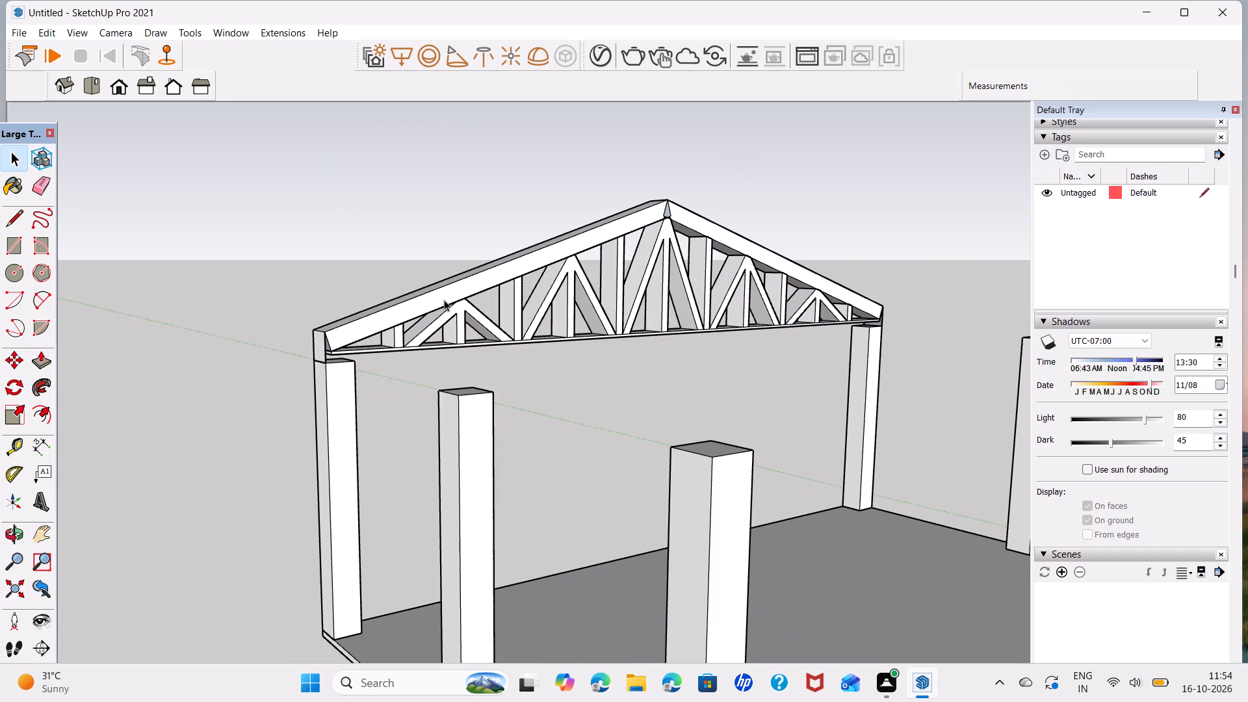
{"action": "left_click", "coordinate": [519, 325], "text": "ctrl"}
{"action": "left_click", "coordinate": [519, 325]}
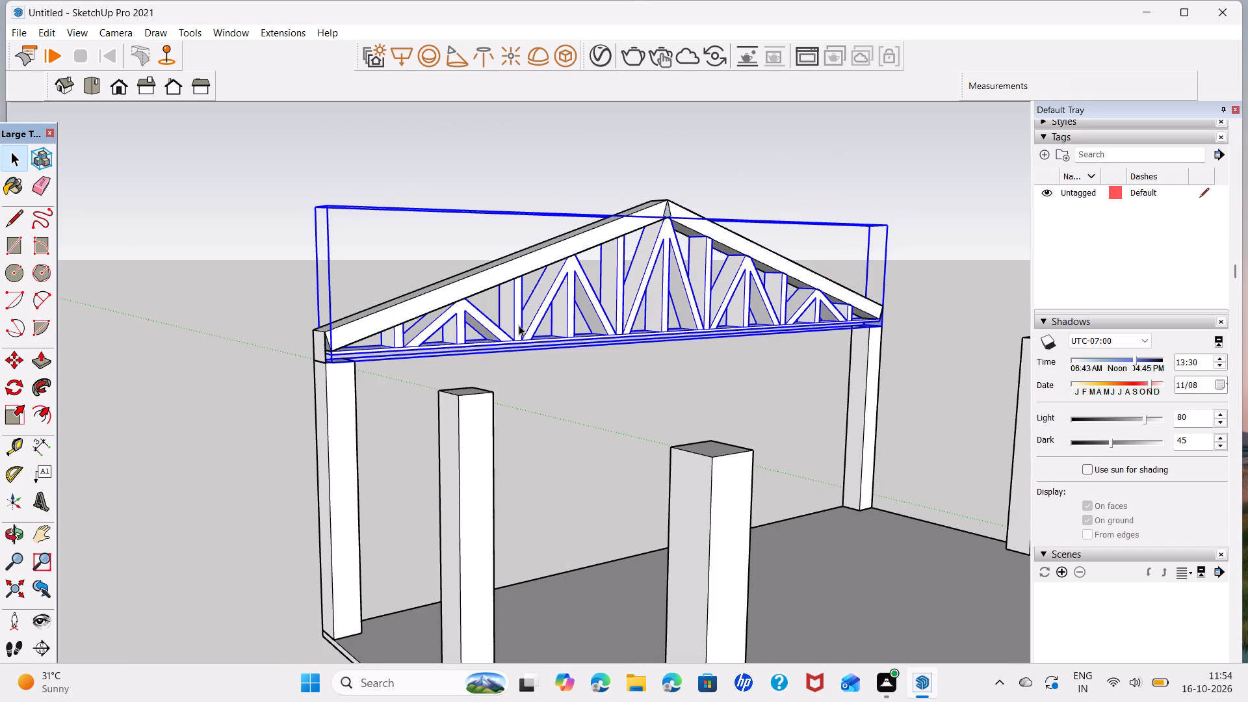
{"action": "key", "text": "m"}
{"action": "middle_click_drag", "start_coordinate": [355, 348], "coordinate": [678, 314]}
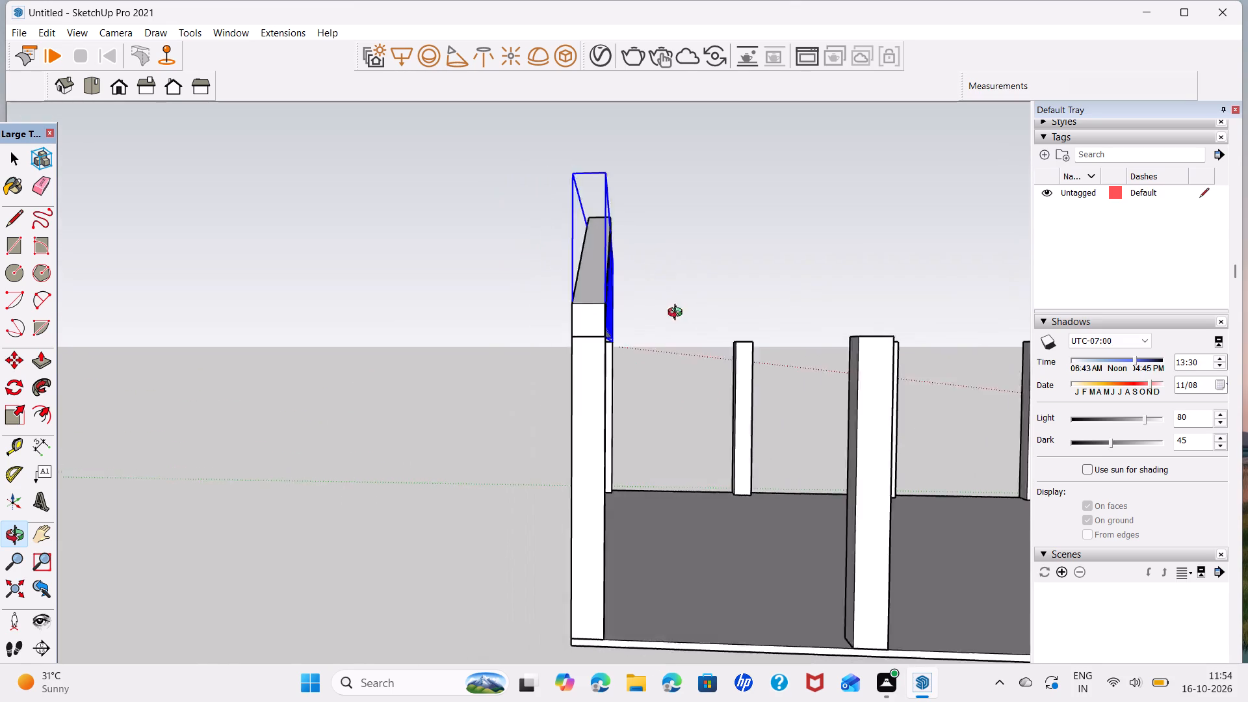
{"action": "middle_click_drag", "start_coordinate": [678, 314], "coordinate": [771, 350]}
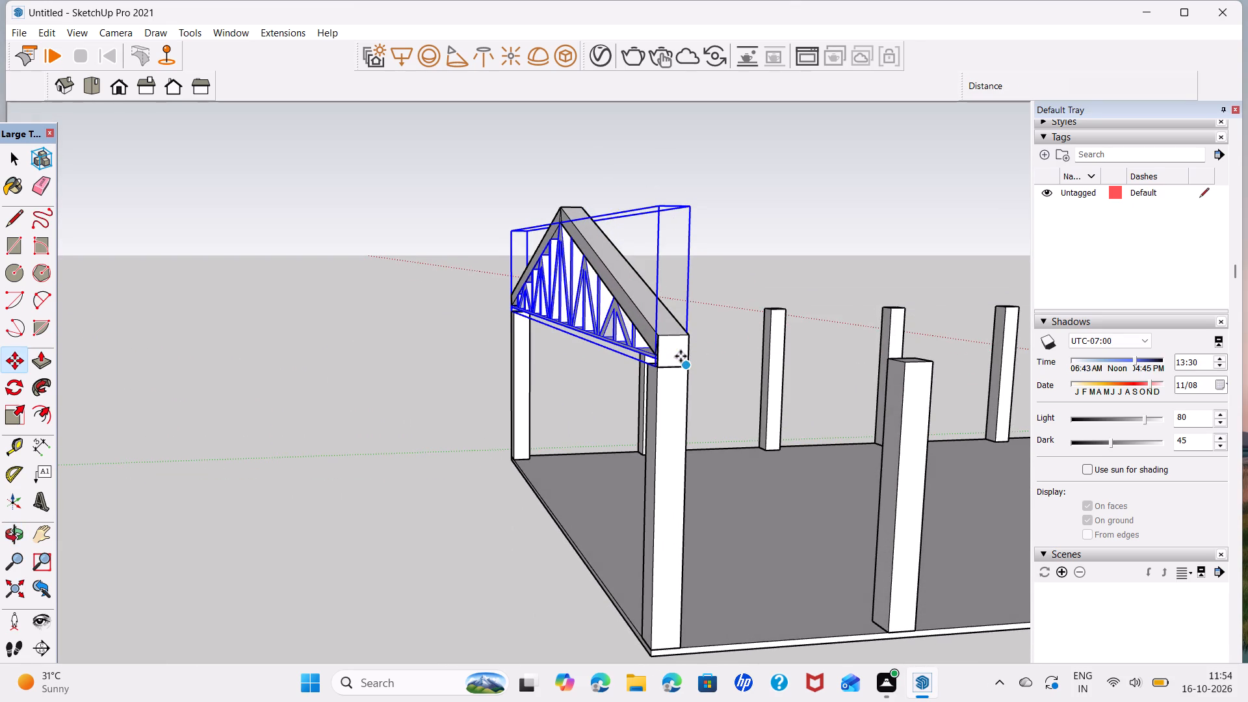
{"action": "key", "text": "space"}
{"action": "left_click", "coordinate": [677, 349]}
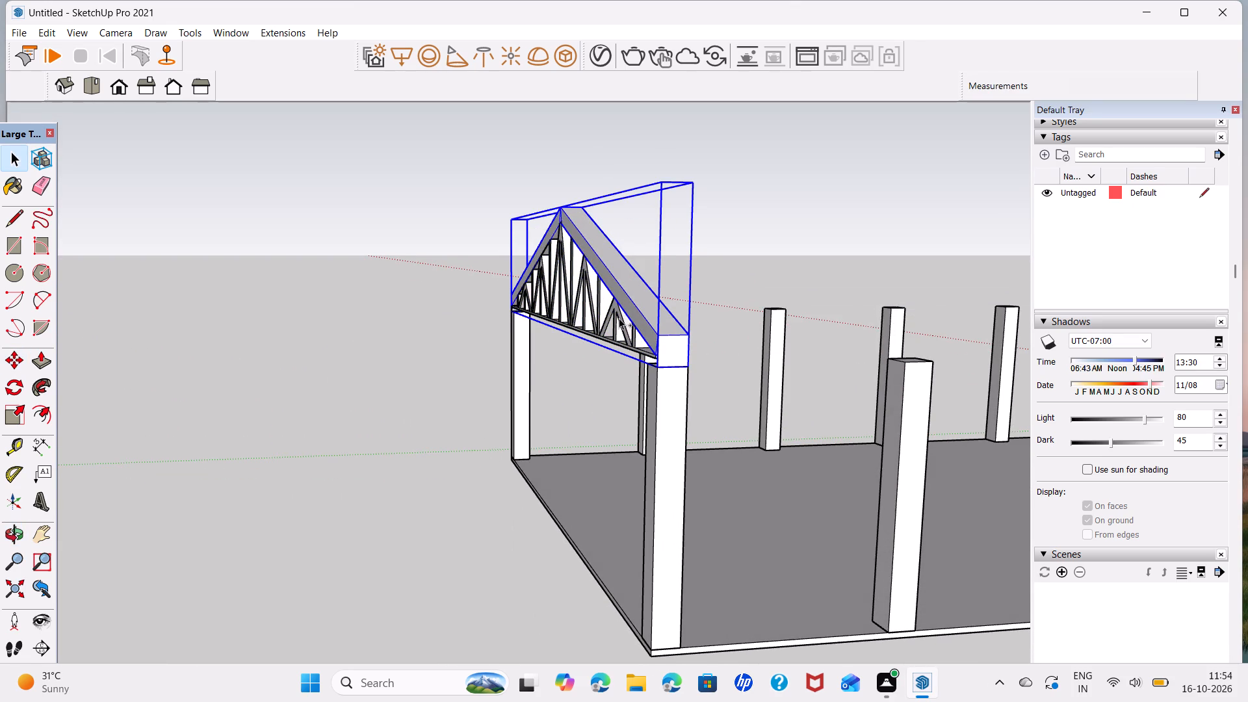
{"action": "left_click", "coordinate": [619, 317], "text": "ctrl"}
{"action": "key", "text": "m"}
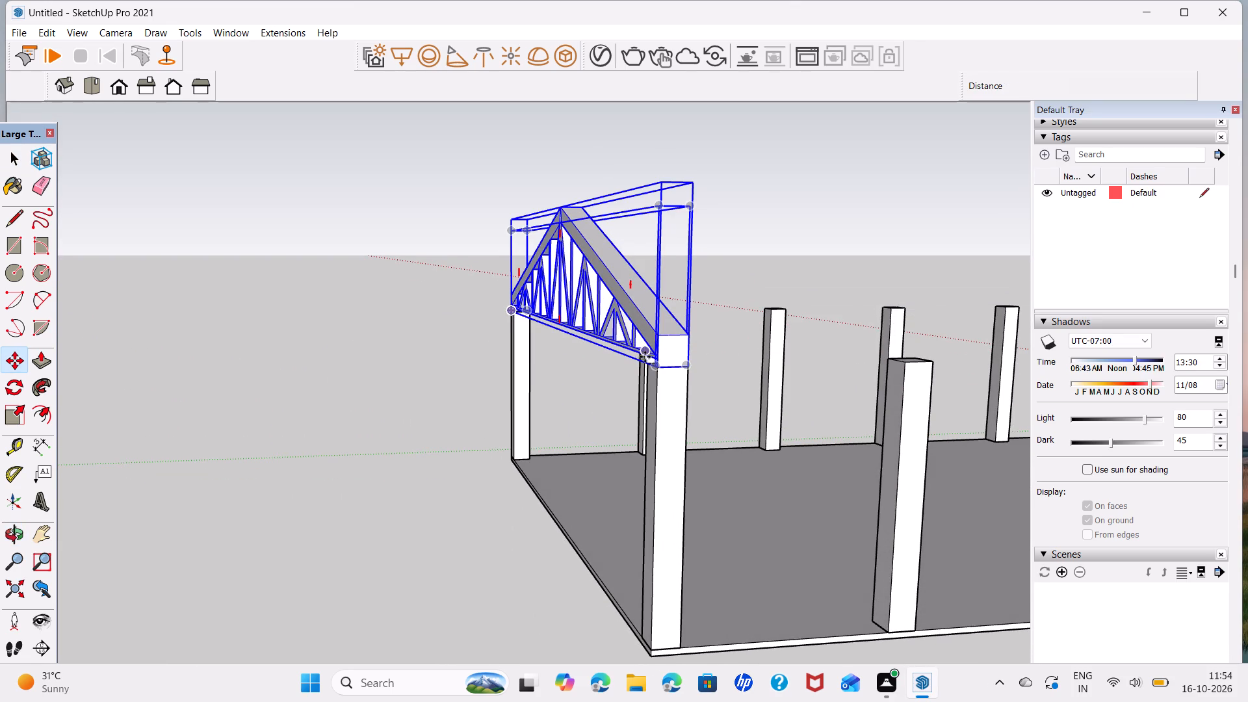
{"action": "left_click", "coordinate": [656, 370]}
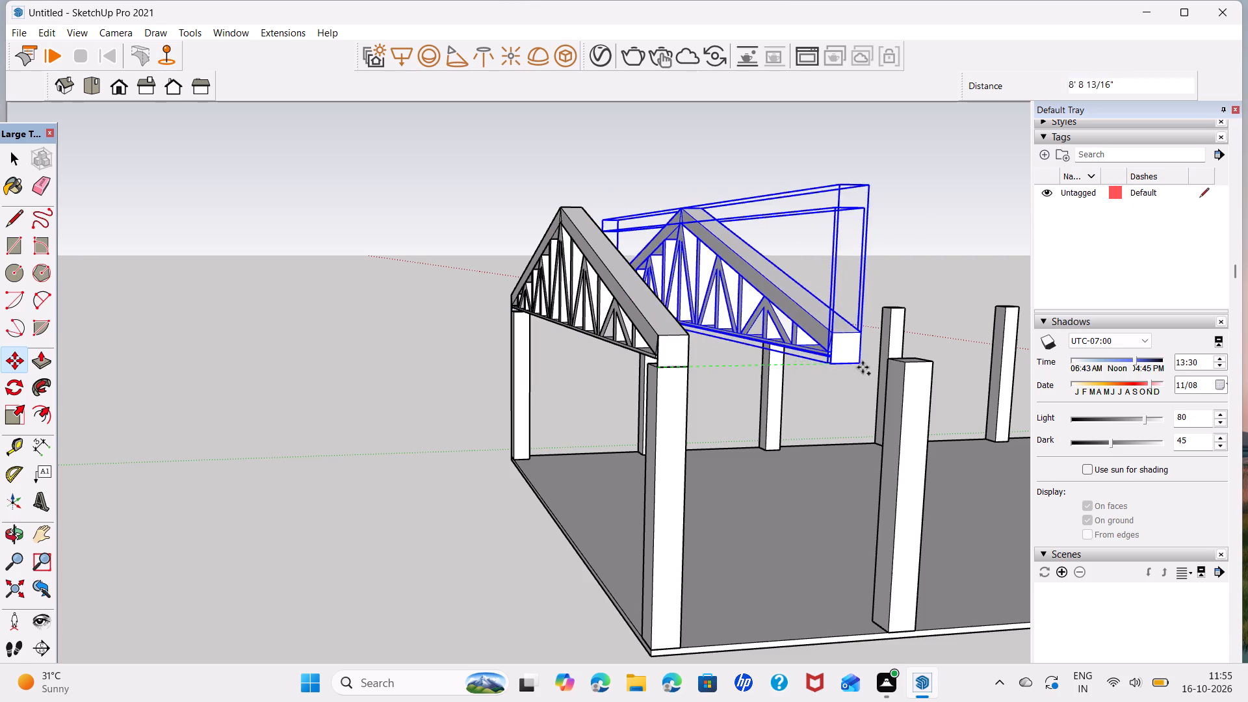
{"action": "left_click", "coordinate": [907, 365]}
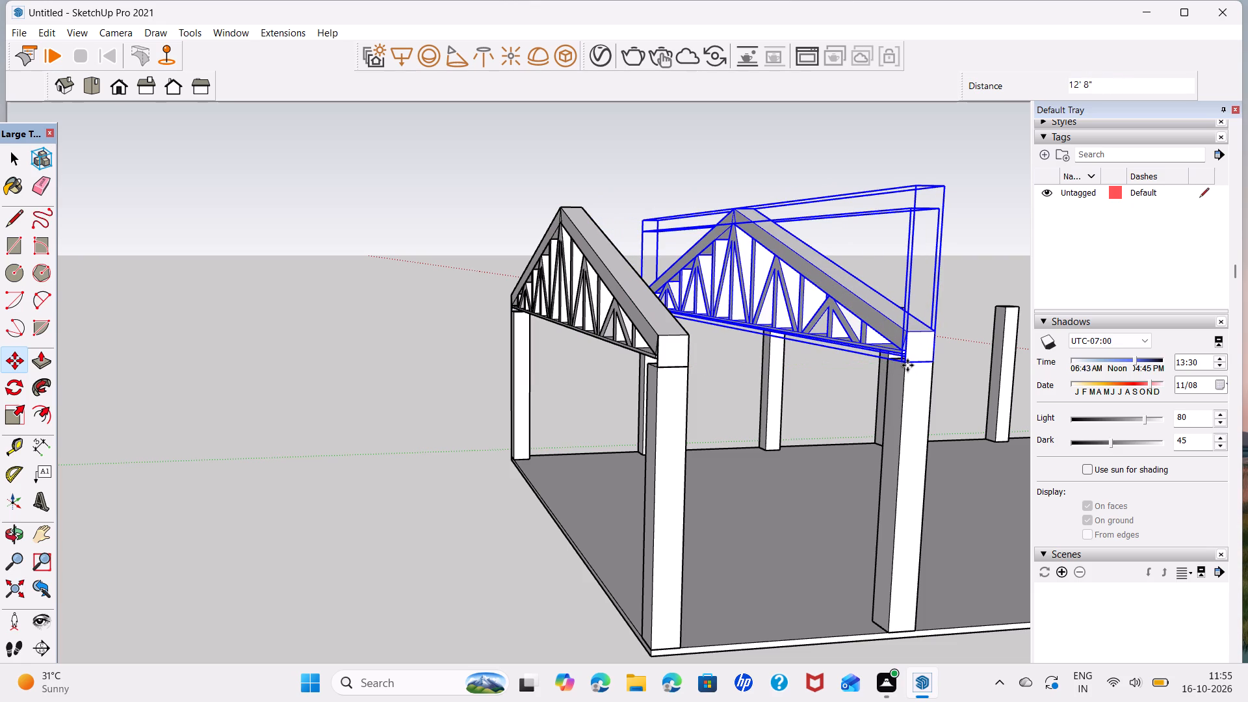
{"action": "type", "text": "*17"}
{"action": "key", "text": "Return"}
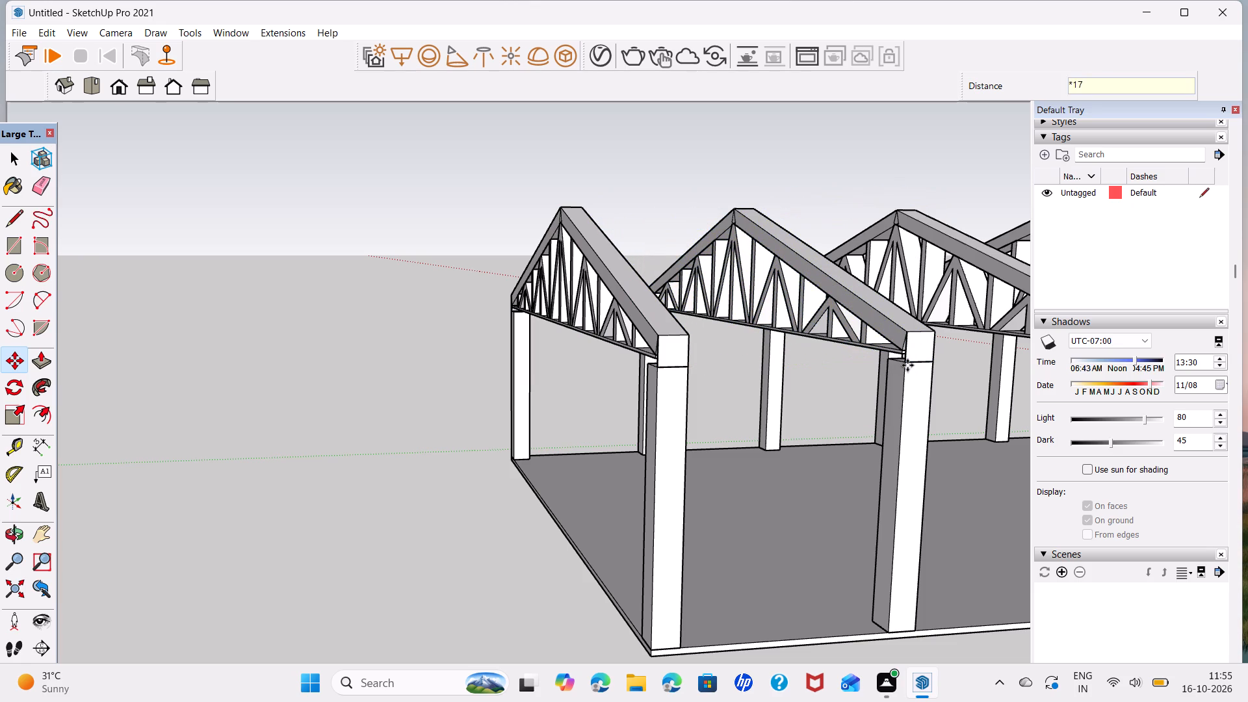
{"action": "key", "text": "space"}
Examine the row of trusses on their columns from the gable end, the long side and above.
{"action": "scroll", "coordinate": [850, 283], "scroll_direction": "down", "scroll_amount": 20}
{"action": "scroll", "coordinate": [850, 283], "scroll_direction": "down", "scroll_amount": 4}
{"action": "middle_click_drag", "start_coordinate": [831, 358], "coordinate": [874, 406]}
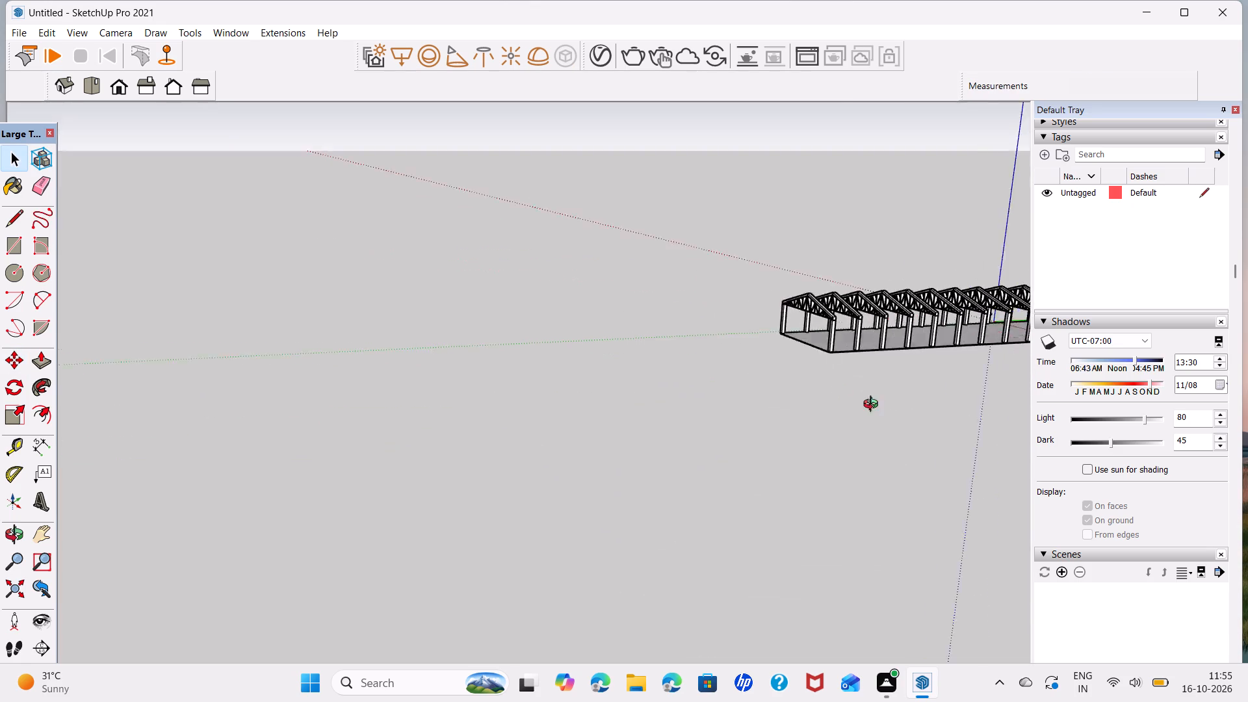
{"action": "middle_click_drag", "start_coordinate": [874, 406], "coordinate": [1247, 358]}
{"action": "scroll", "coordinate": [592, 319], "scroll_direction": "up", "scroll_amount": 13}
{"action": "middle_click_drag", "start_coordinate": [616, 299], "coordinate": [627, 315]}
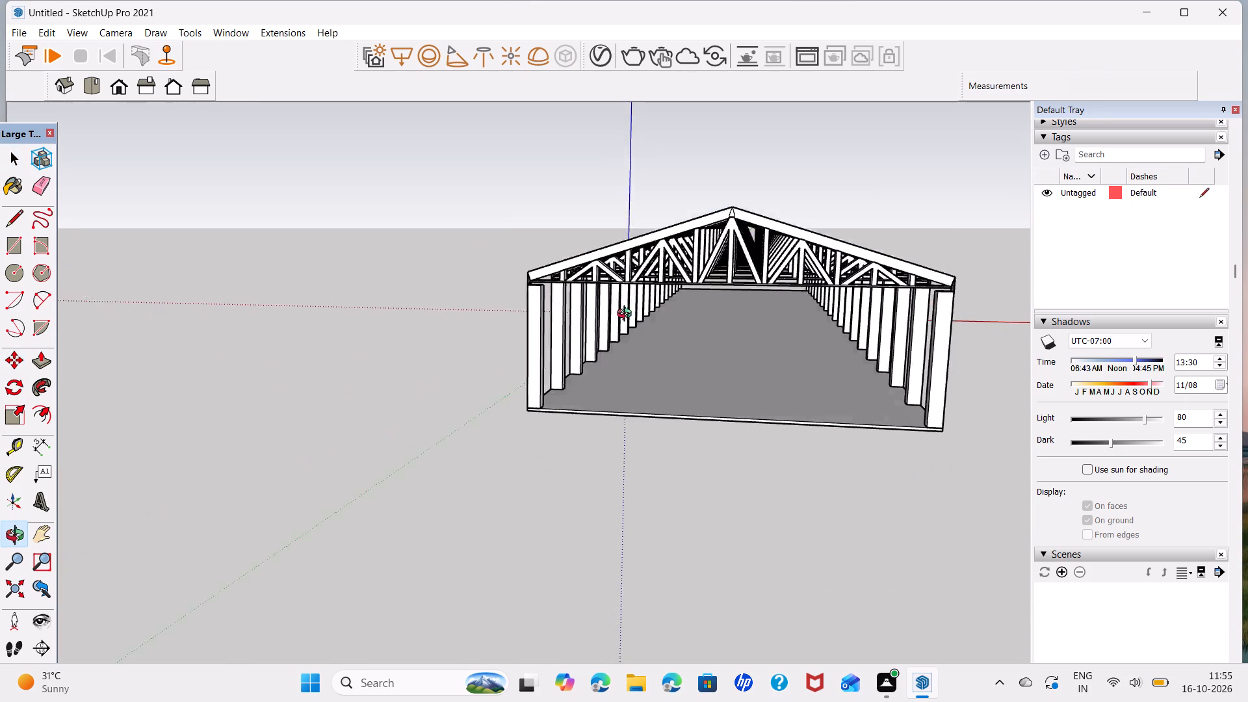
{"action": "middle_click_drag", "start_coordinate": [627, 315], "coordinate": [473, 272]}
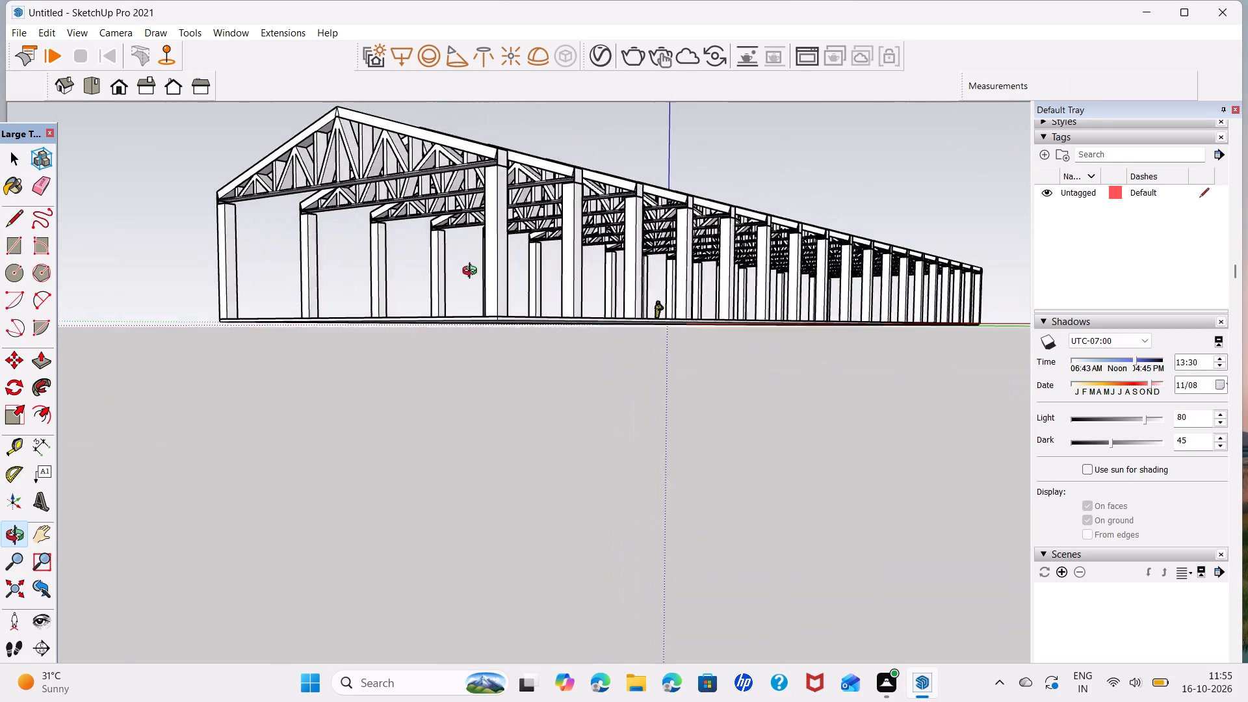
{"action": "middle_click_drag", "start_coordinate": [473, 272], "coordinate": [412, 343]}
{"action": "scroll", "coordinate": [443, 318], "scroll_direction": "down", "scroll_amount": 3}
{"action": "middle_click_drag", "start_coordinate": [496, 314], "coordinate": [425, 435]}
{"action": "middle_click_drag", "start_coordinate": [237, 494], "coordinate": [121, 519]}
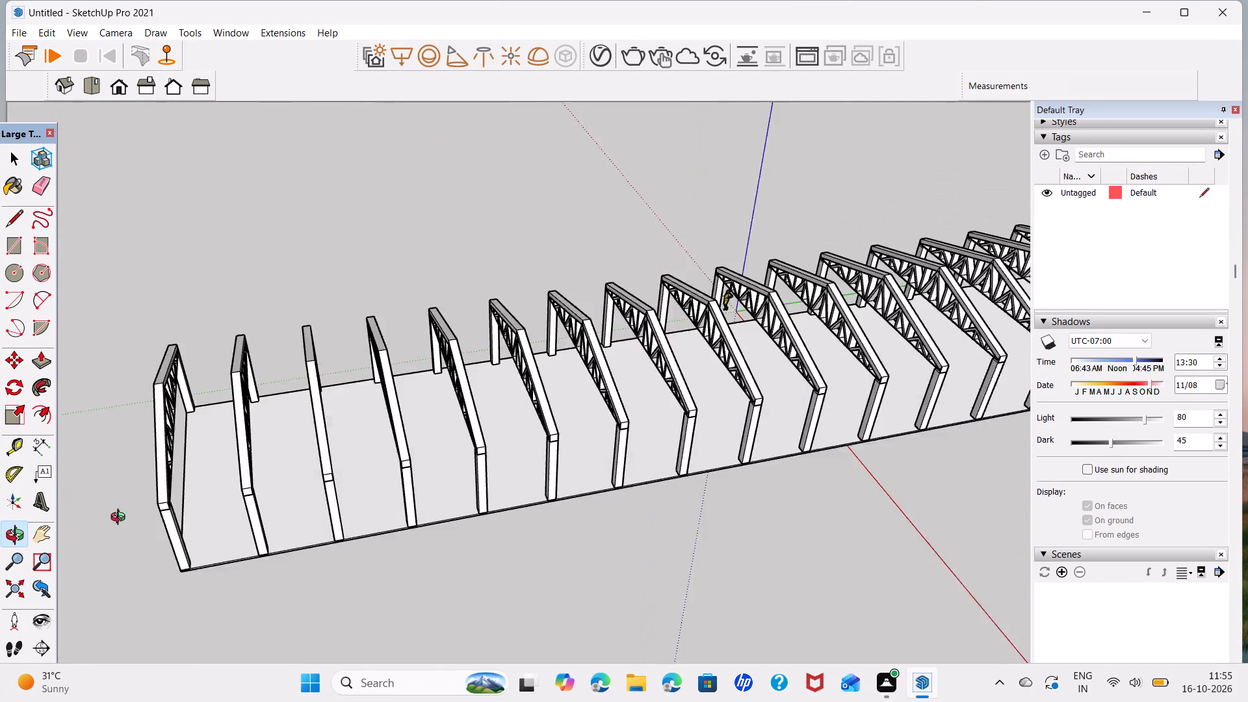
{"action": "middle_click_drag", "start_coordinate": [121, 519], "coordinate": [0, 539]}
{"action": "scroll", "coordinate": [141, 341], "scroll_direction": "up", "scroll_amount": 7}
{"action": "middle_click_drag", "start_coordinate": [526, 383], "coordinate": [174, 526]}
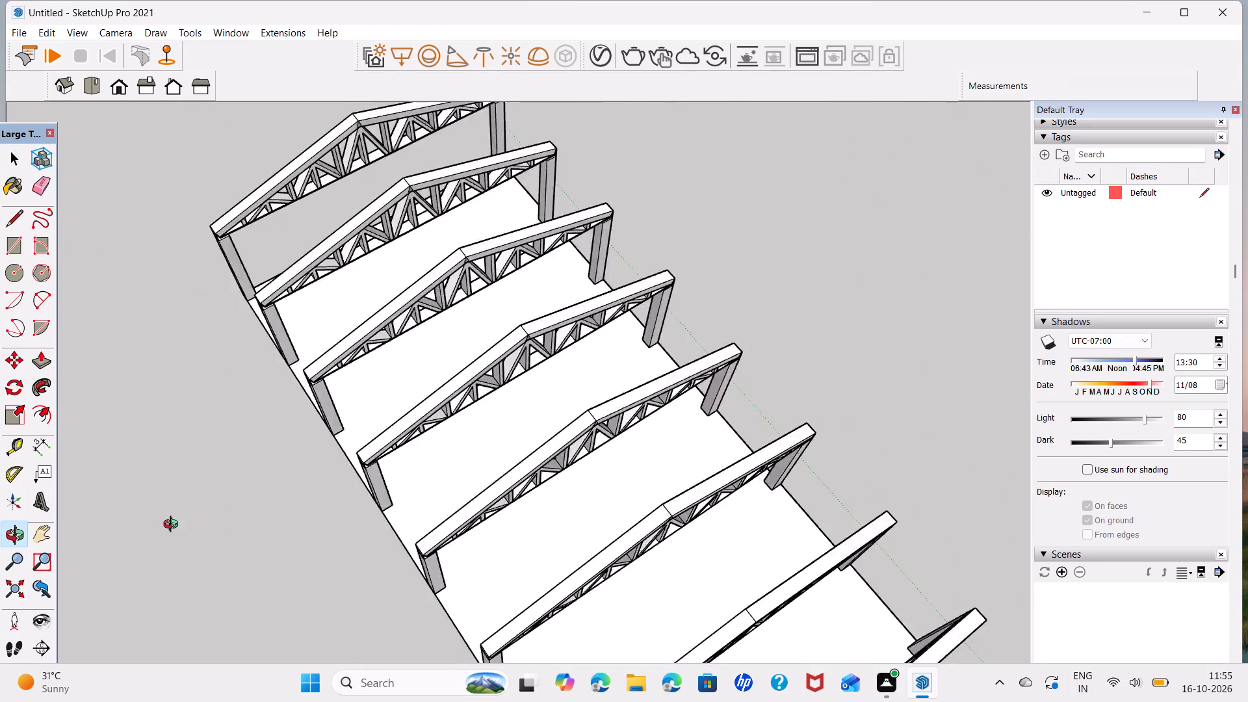
{"action": "middle_click_drag", "start_coordinate": [174, 526], "coordinate": [20, 525]}
{"action": "middle_click_drag", "start_coordinate": [384, 276], "coordinate": [398, 460], "text": "shift"}
{"action": "scroll", "coordinate": [412, 252], "scroll_direction": "up", "scroll_amount": 4}
{"action": "middle_click_drag", "start_coordinate": [423, 296], "coordinate": [463, 383]}
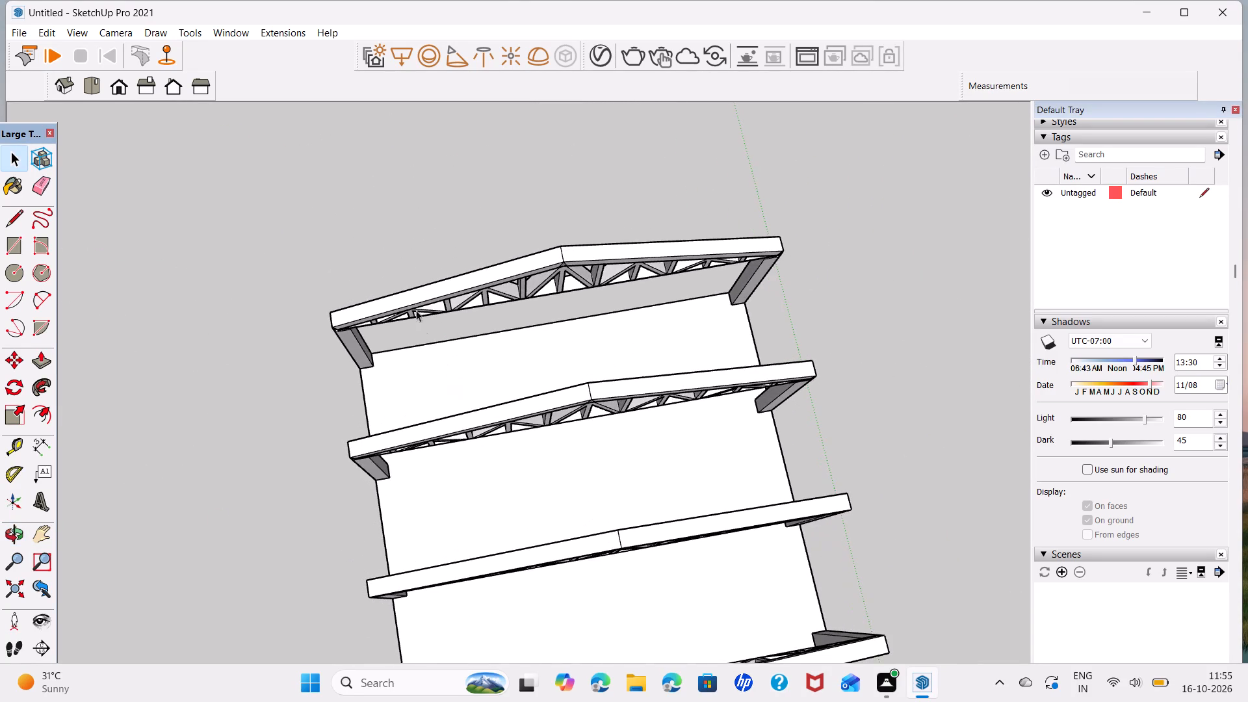
{"action": "scroll", "coordinate": [412, 298], "scroll_direction": "up", "scroll_amount": 4}
{"action": "middle_click_drag", "start_coordinate": [438, 316], "coordinate": [408, 306]}
{"action": "scroll", "coordinate": [395, 289], "scroll_direction": "up", "scroll_amount": 3}
{"action": "middle_click_drag", "start_coordinate": [398, 291], "coordinate": [382, 282]}
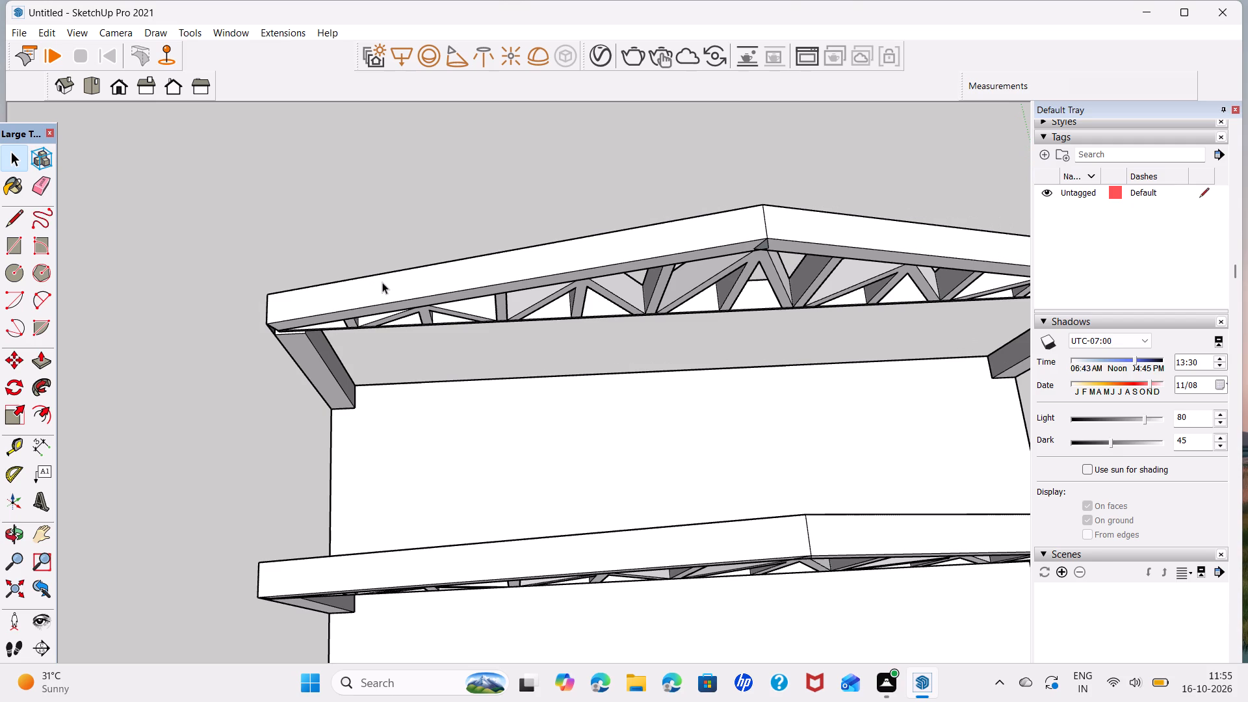
{"action": "middle_click_drag", "start_coordinate": [645, 378], "coordinate": [640, 178]}
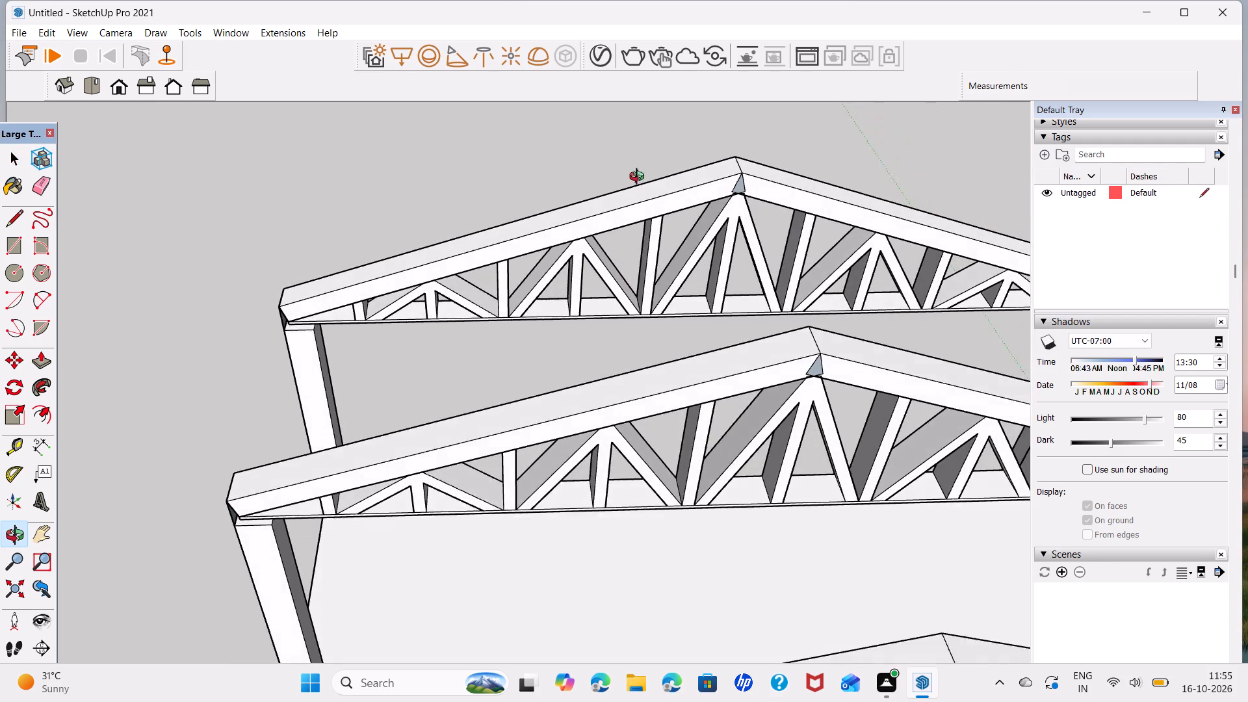
{"action": "middle_click_drag", "start_coordinate": [640, 178], "coordinate": [594, 138]}
{"action": "scroll", "coordinate": [380, 291], "scroll_direction": "down", "scroll_amount": 1}
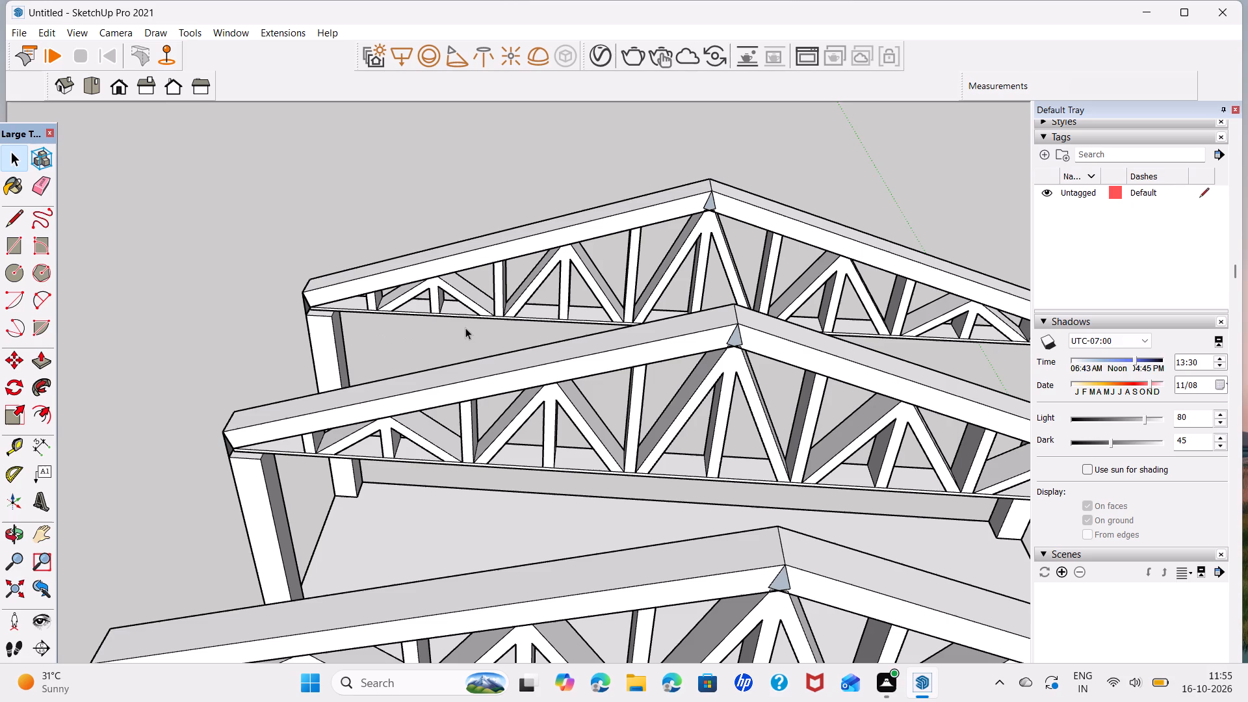
Select the whole shed and place a copy beside it along the red axis, roughly two slab widths away.
{"action": "scroll", "coordinate": [539, 299], "scroll_direction": "down", "scroll_amount": 16}
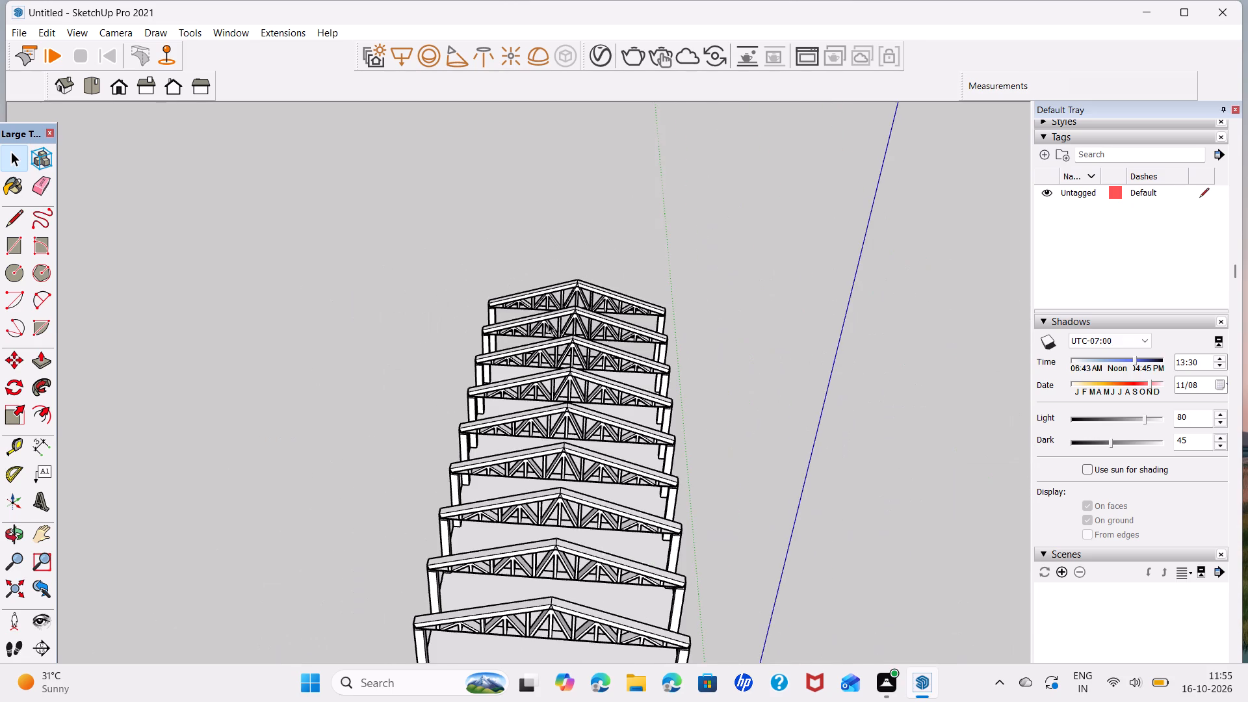
{"action": "middle_click_drag", "start_coordinate": [701, 494], "coordinate": [255, 401]}
{"action": "scroll", "coordinate": [255, 406], "scroll_direction": "down", "scroll_amount": 6}
{"action": "middle_click_drag", "start_coordinate": [252, 419], "coordinate": [194, 408]}
{"action": "scroll", "coordinate": [237, 435], "scroll_direction": "down", "scroll_amount": 1}
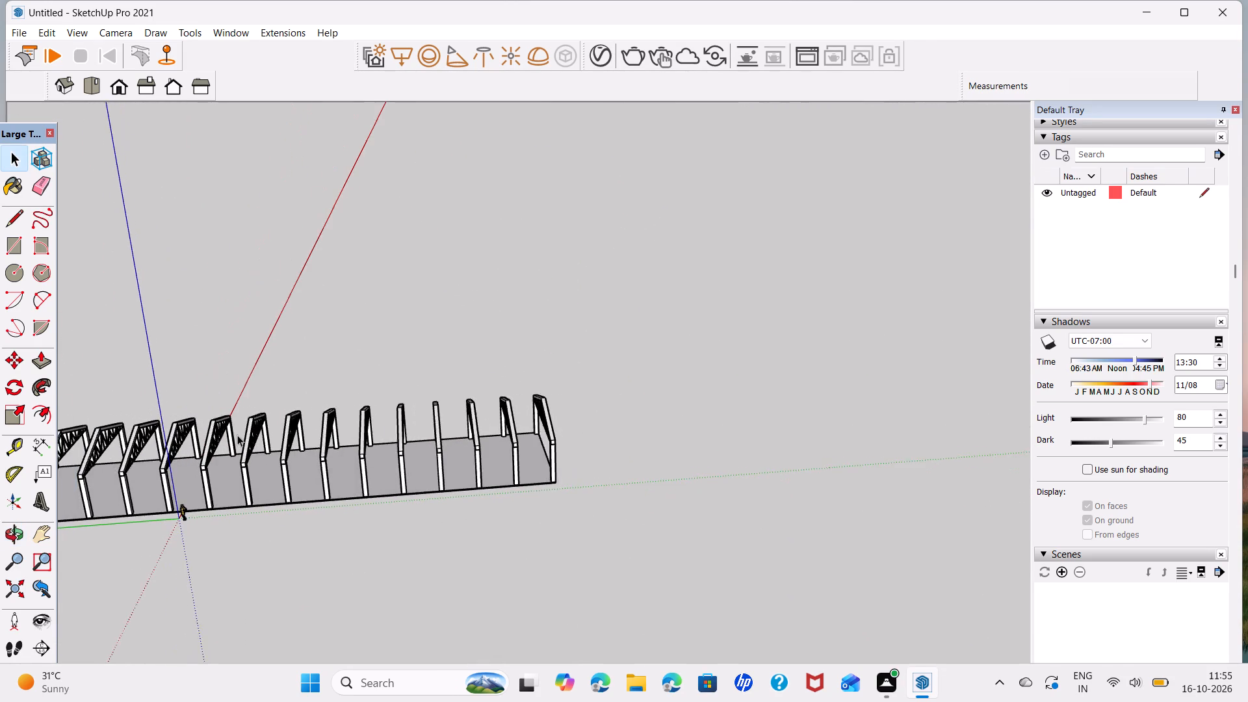
{"action": "scroll", "coordinate": [237, 435], "scroll_direction": "down", "scroll_amount": 1}
{"action": "middle_click_drag", "start_coordinate": [237, 435], "coordinate": [664, 388]}
{"action": "middle_click_drag", "start_coordinate": [690, 414], "coordinate": [663, 419]}
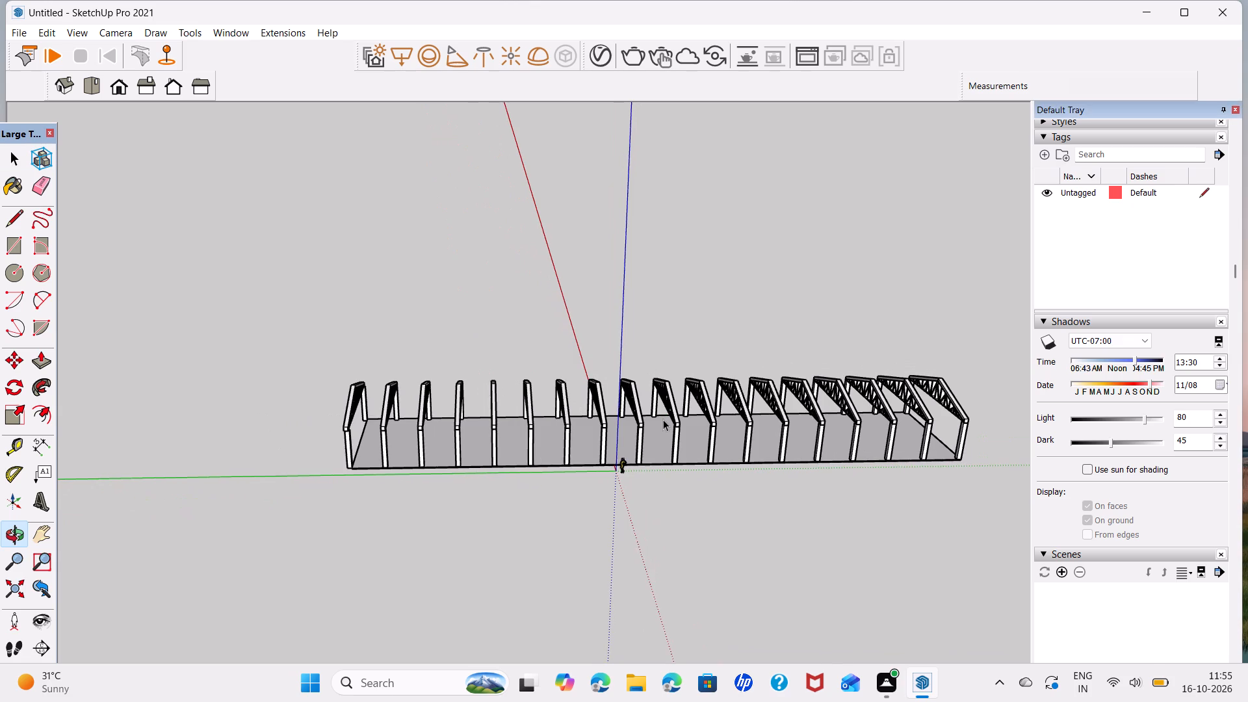
{"action": "middle_click_drag", "start_coordinate": [591, 391], "coordinate": [588, 513]}
{"action": "left_click_drag", "start_coordinate": [292, 295], "coordinate": [445, 310]}
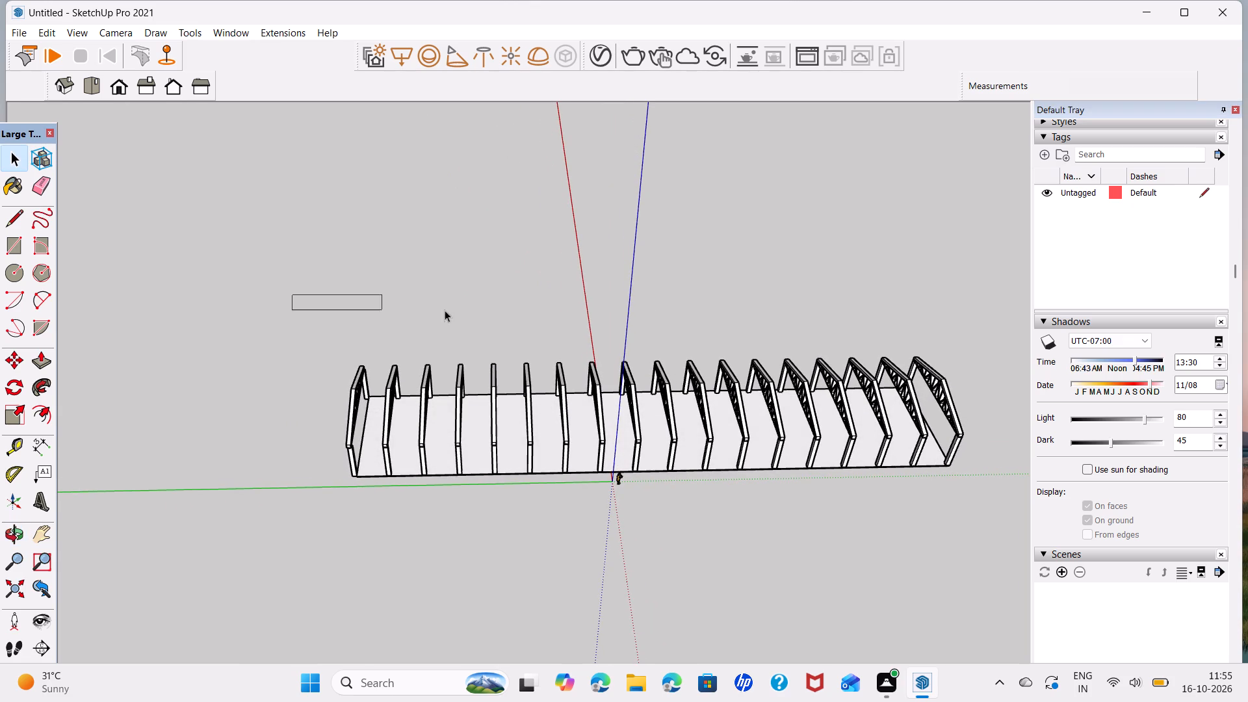
{"action": "left_click_drag", "start_coordinate": [445, 310], "coordinate": [998, 534]}
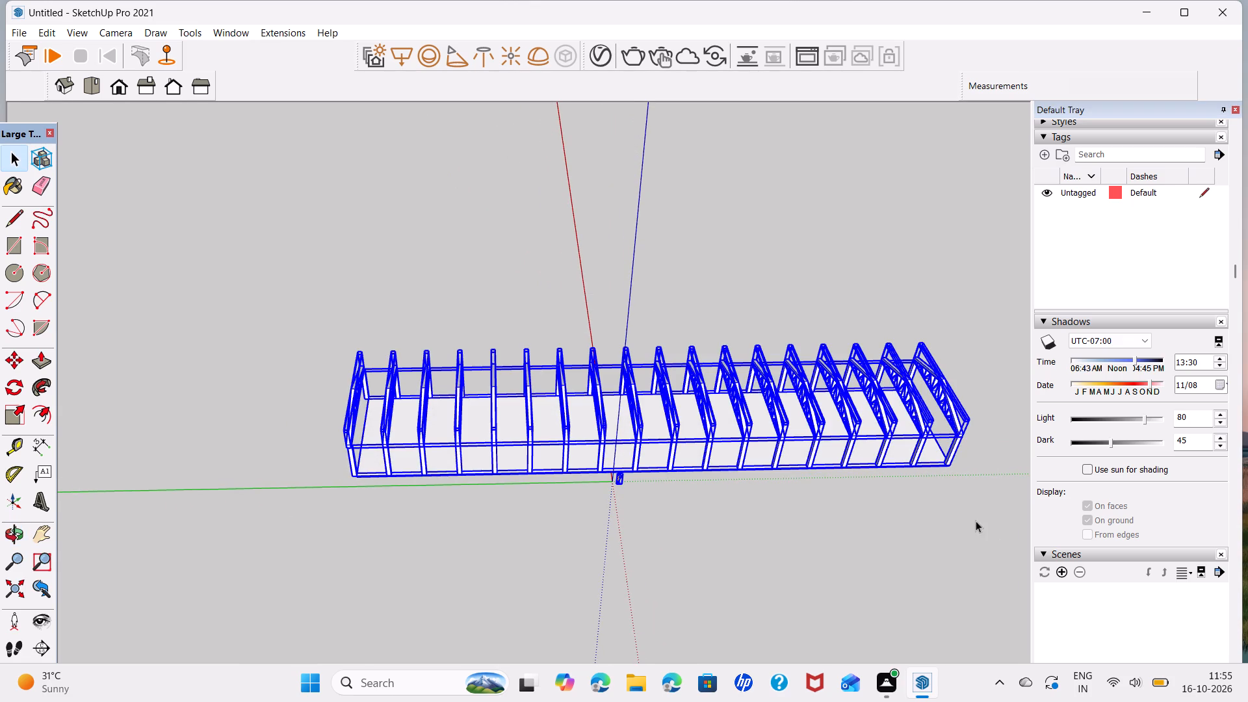
{"action": "key", "text": "m"}
{"action": "middle_click_drag", "start_coordinate": [951, 452], "coordinate": [313, 177]}
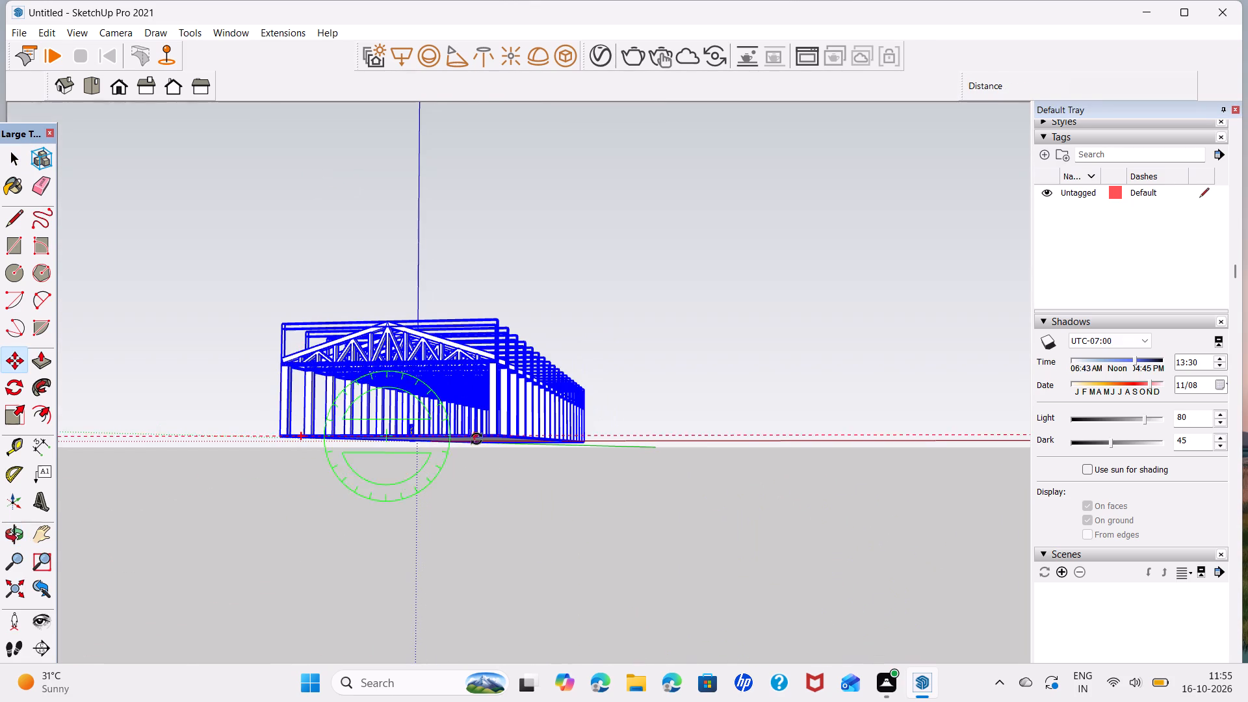
{"action": "left_click", "coordinate": [500, 431]}
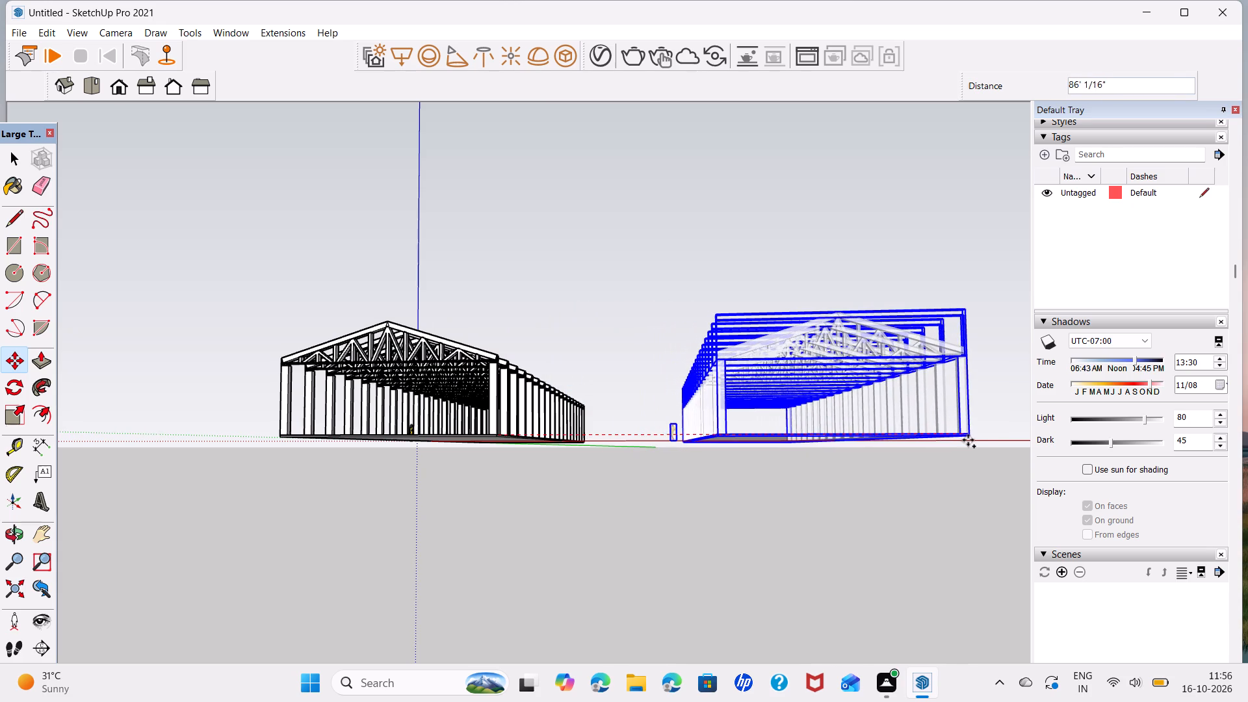
{"action": "left_click", "coordinate": [982, 441]}
{"action": "key", "text": "space"}
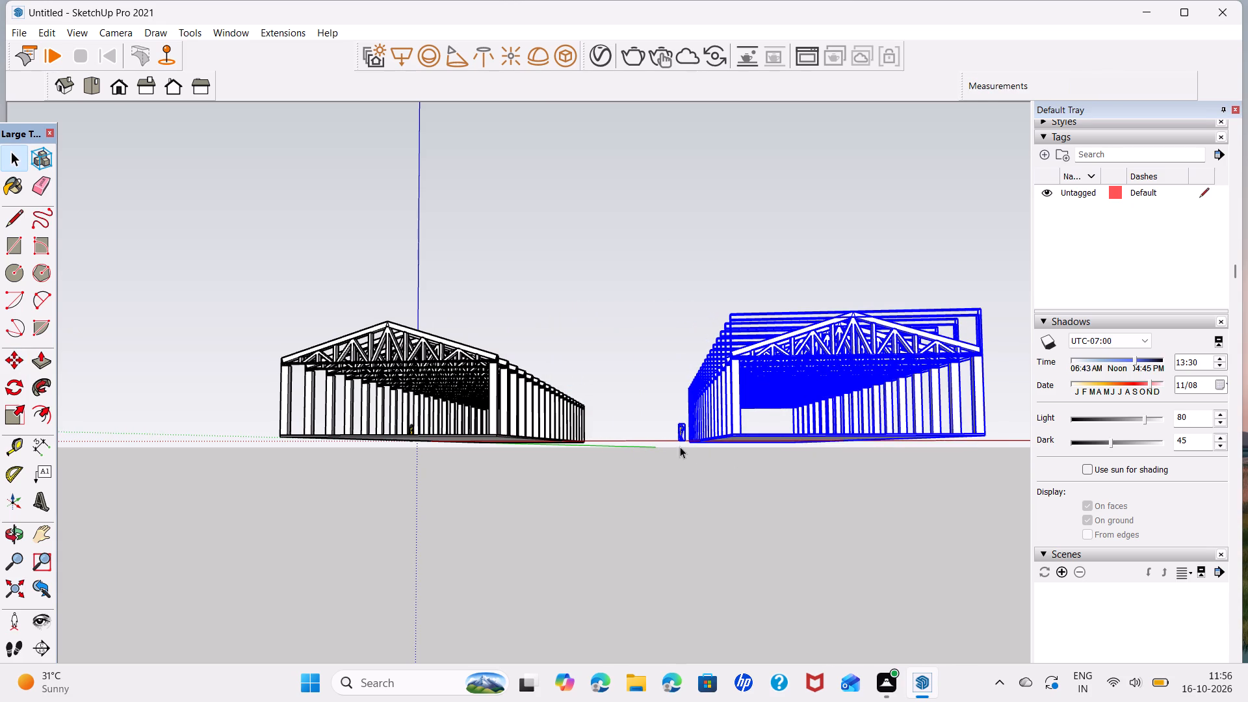
Delete the duplicated human figure standing beside the copied shed.
{"action": "scroll", "coordinate": [677, 433], "scroll_direction": "up", "scroll_amount": 6}
{"action": "left_click", "coordinate": [684, 432]}
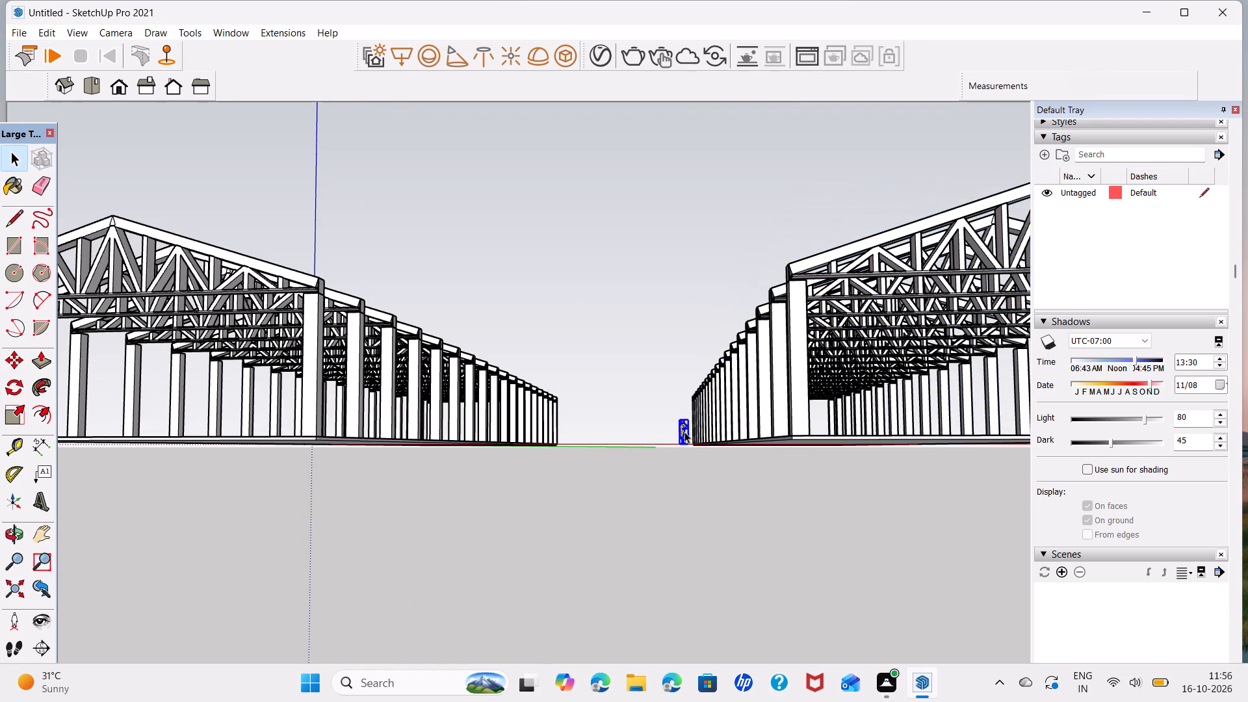
{"action": "key", "text": "Delete"}
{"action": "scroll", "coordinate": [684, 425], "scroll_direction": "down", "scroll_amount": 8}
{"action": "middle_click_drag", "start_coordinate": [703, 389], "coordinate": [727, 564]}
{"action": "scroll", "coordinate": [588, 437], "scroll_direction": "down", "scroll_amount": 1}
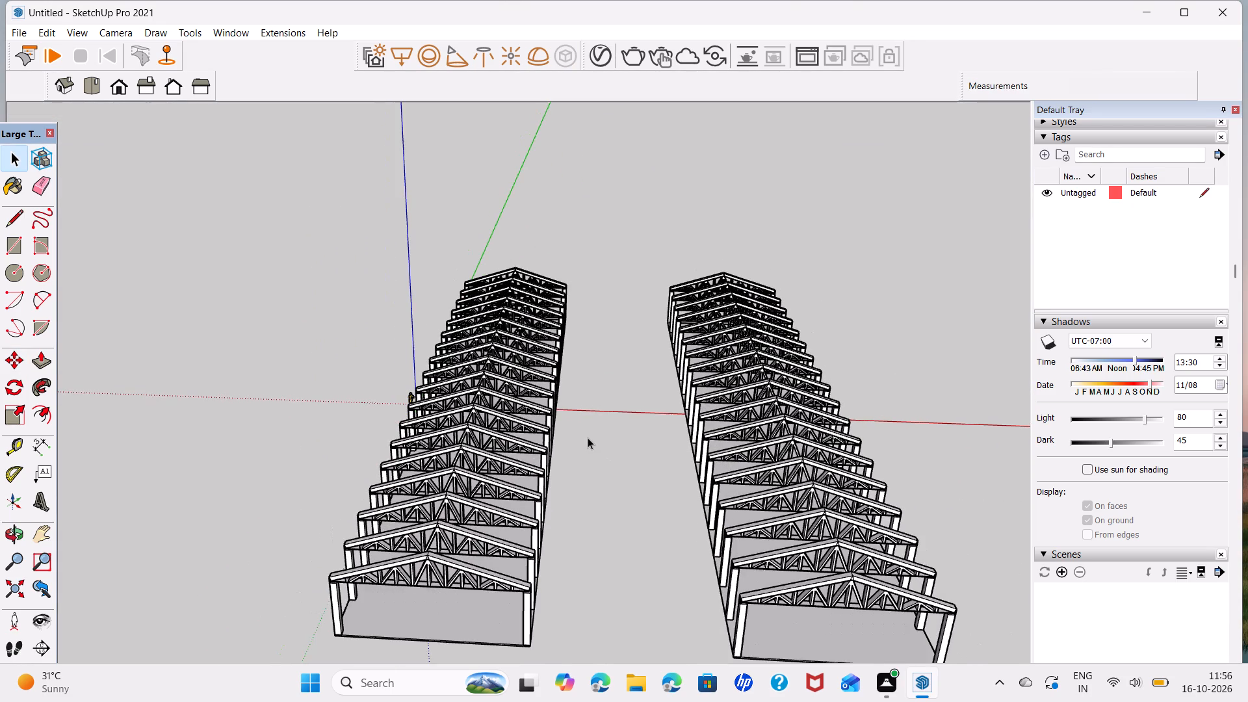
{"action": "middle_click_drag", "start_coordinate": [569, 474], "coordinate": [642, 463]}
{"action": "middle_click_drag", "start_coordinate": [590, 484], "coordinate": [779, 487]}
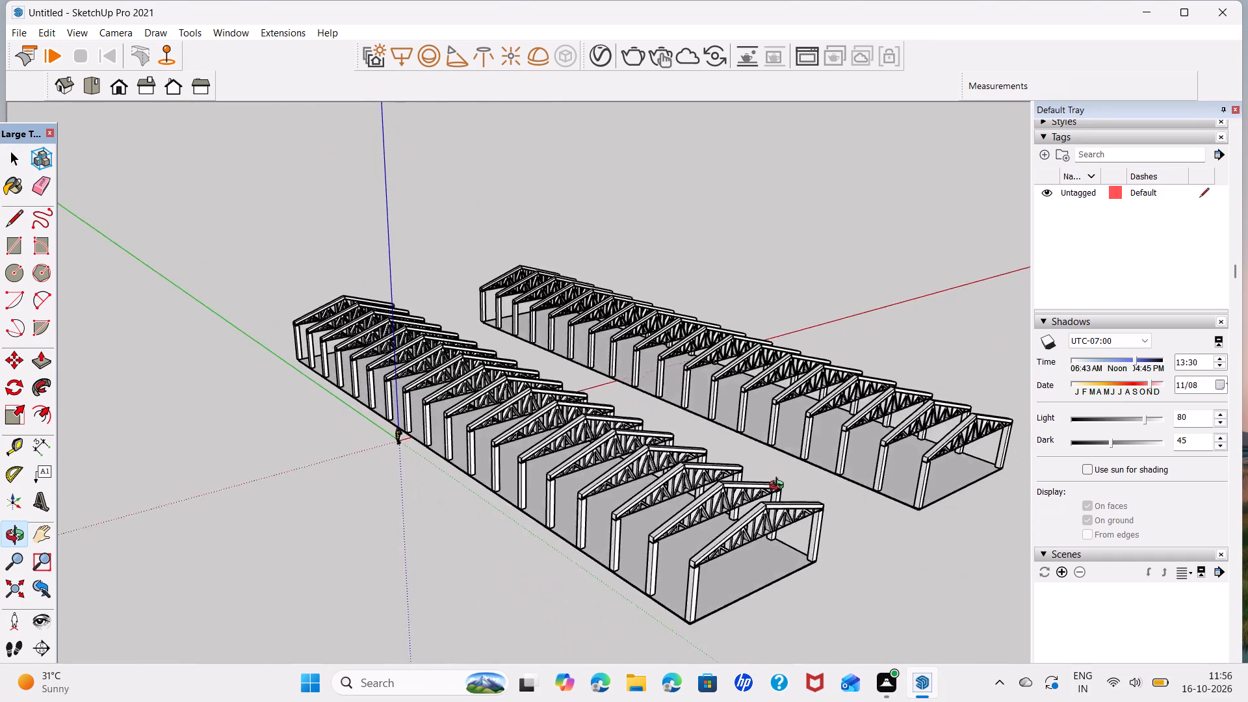
Examine both sheds from above, from the gable ends, along the sides and close up at the trusses and columns.
{"action": "middle_click_drag", "start_coordinate": [779, 487], "coordinate": [794, 538]}
{"action": "middle_click_drag", "start_coordinate": [778, 515], "coordinate": [747, 439]}
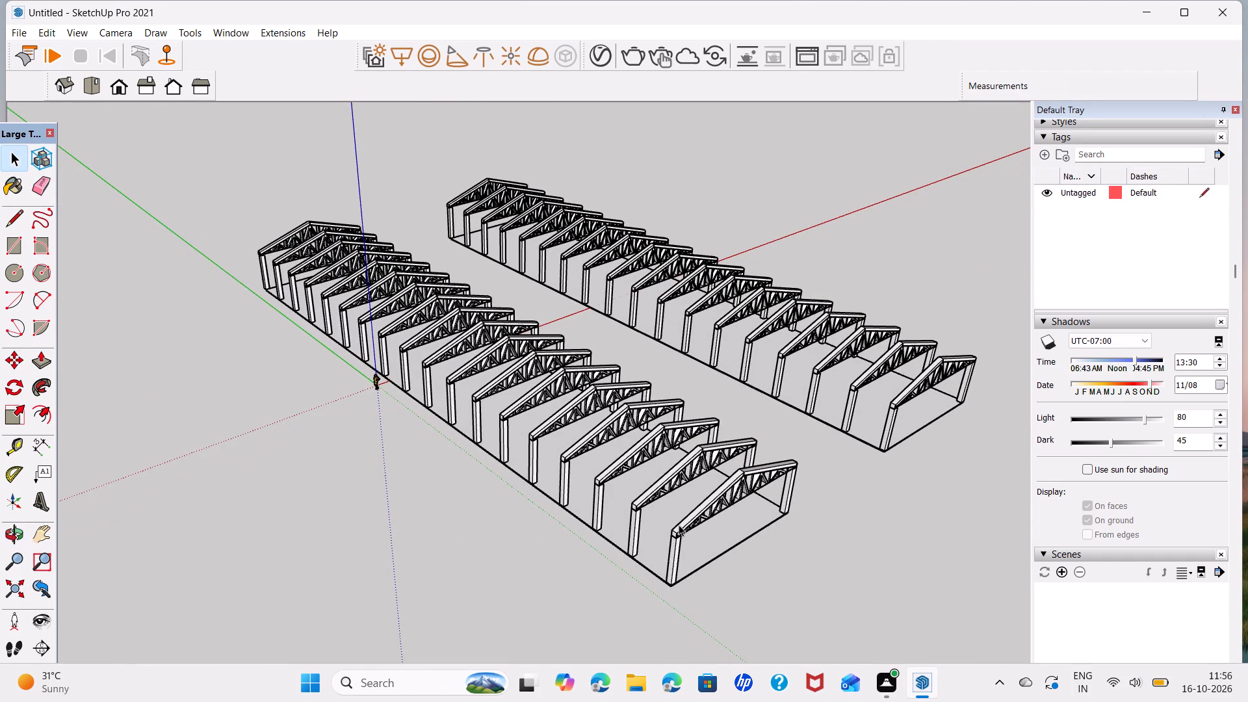
{"action": "middle_click_drag", "start_coordinate": [387, 391], "coordinate": [336, 452]}
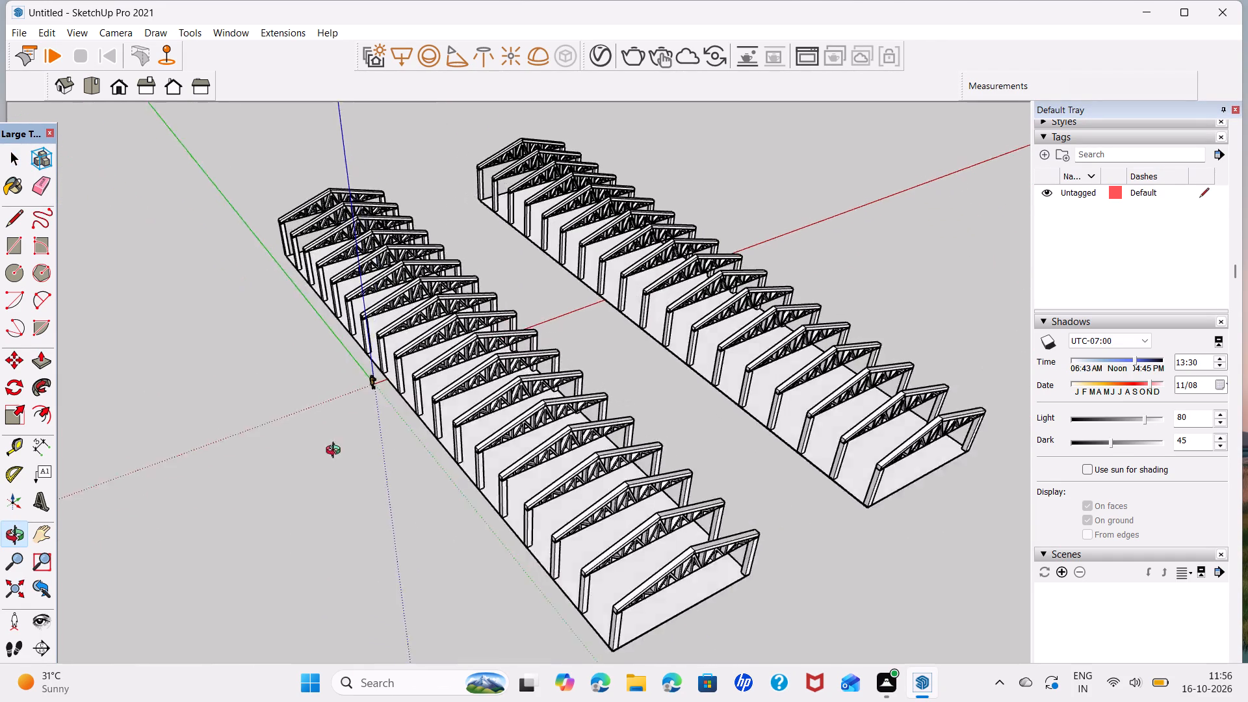
{"action": "middle_click_drag", "start_coordinate": [336, 452], "coordinate": [245, 225]}
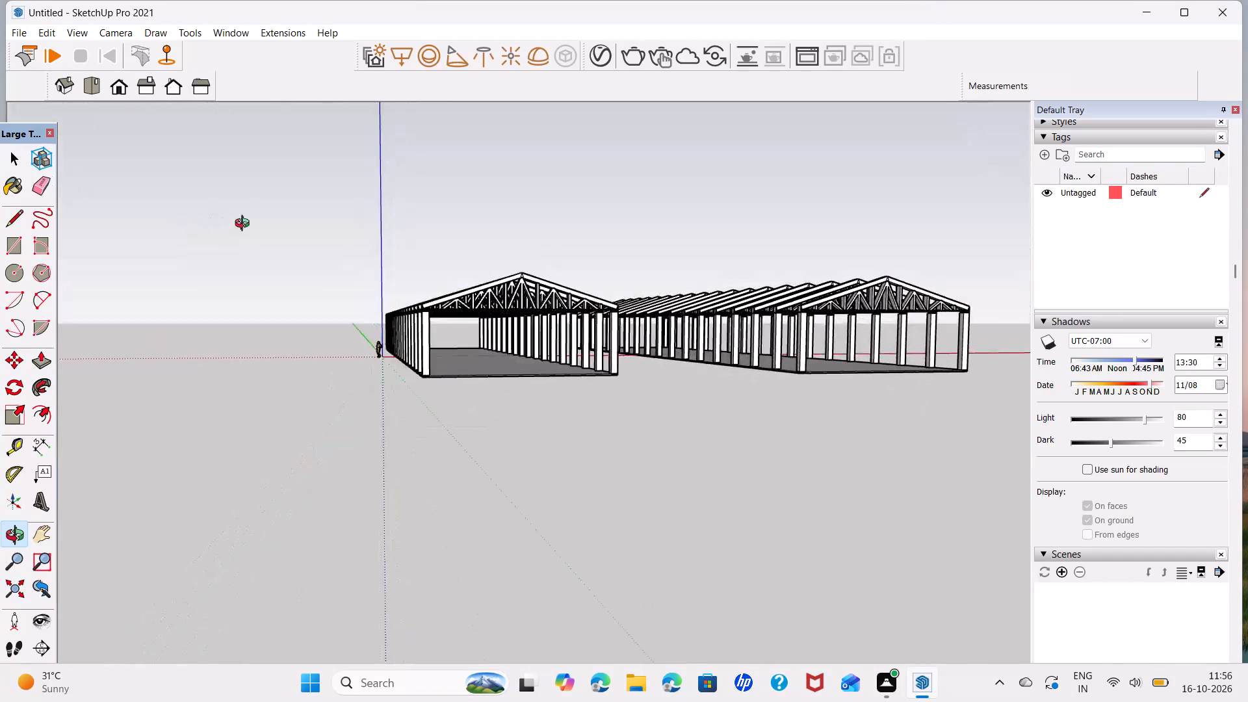
{"action": "middle_click_drag", "start_coordinate": [245, 225], "coordinate": [260, 224]}
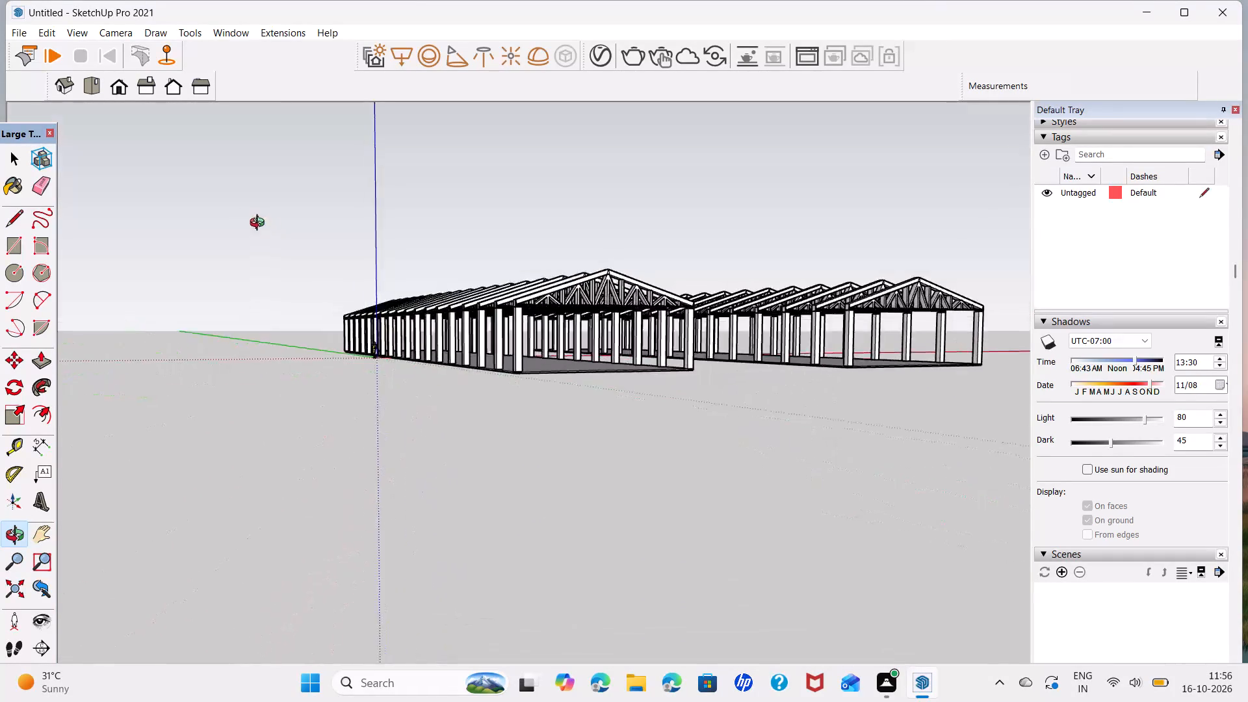
{"action": "middle_click_drag", "start_coordinate": [260, 224], "coordinate": [140, 235]}
{"action": "scroll", "coordinate": [433, 316], "scroll_direction": "up", "scroll_amount": 7}
{"action": "scroll", "coordinate": [503, 303], "scroll_direction": "up", "scroll_amount": 6}
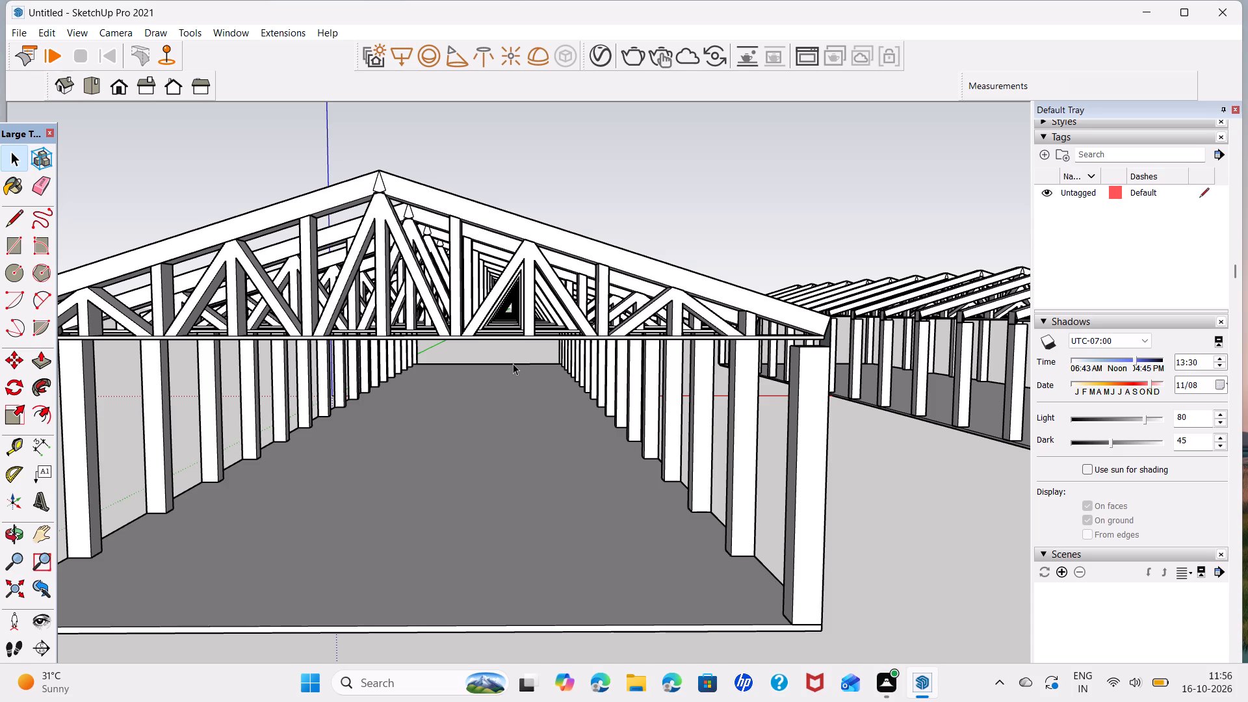
{"action": "scroll", "coordinate": [478, 353], "scroll_direction": "down", "scroll_amount": 6}
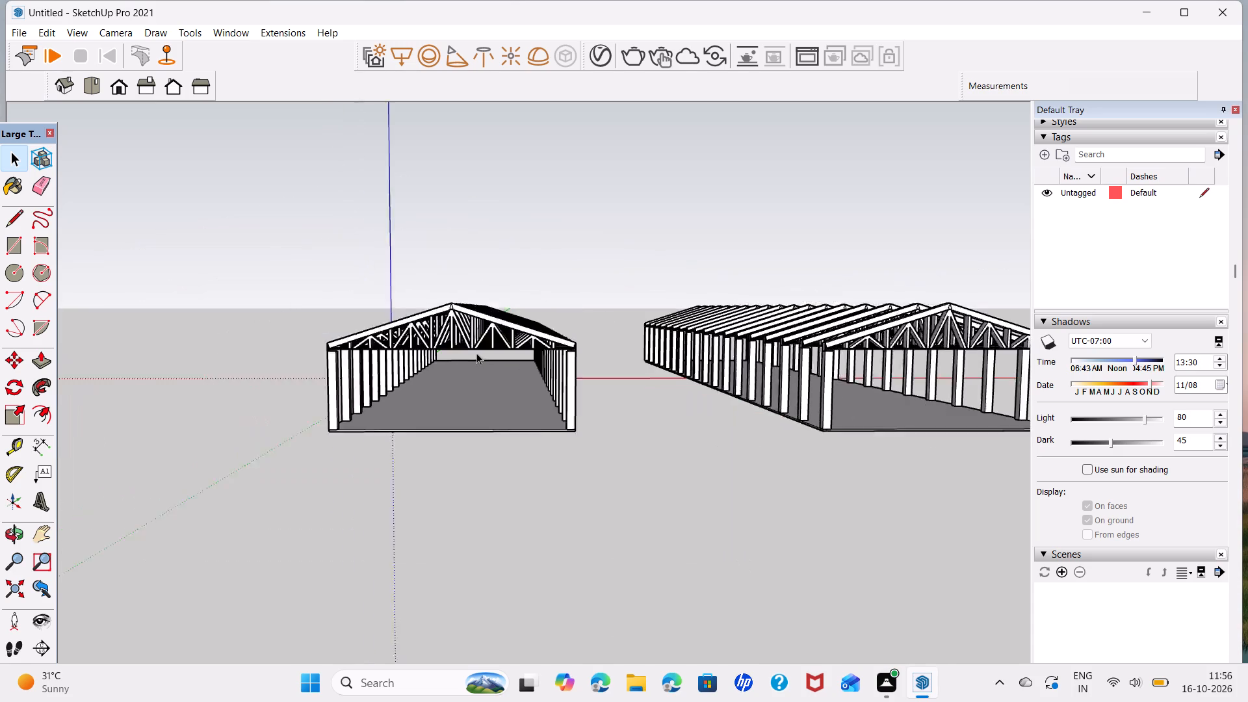
{"action": "scroll", "coordinate": [476, 353], "scroll_direction": "down", "scroll_amount": 3}
{"action": "middle_click_drag", "start_coordinate": [437, 367], "coordinate": [861, 424]}
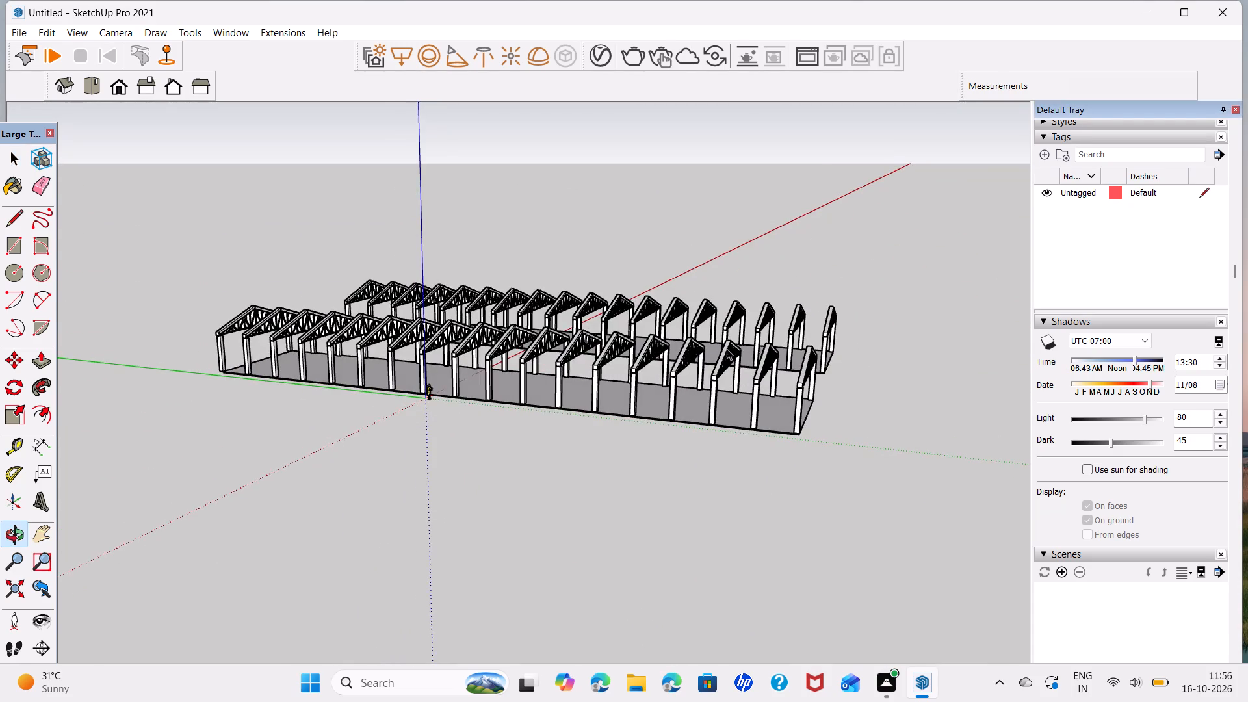
{"action": "scroll", "coordinate": [726, 348], "scroll_direction": "up", "scroll_amount": 14}
{"action": "middle_click_drag", "start_coordinate": [731, 389], "coordinate": [670, 299]}
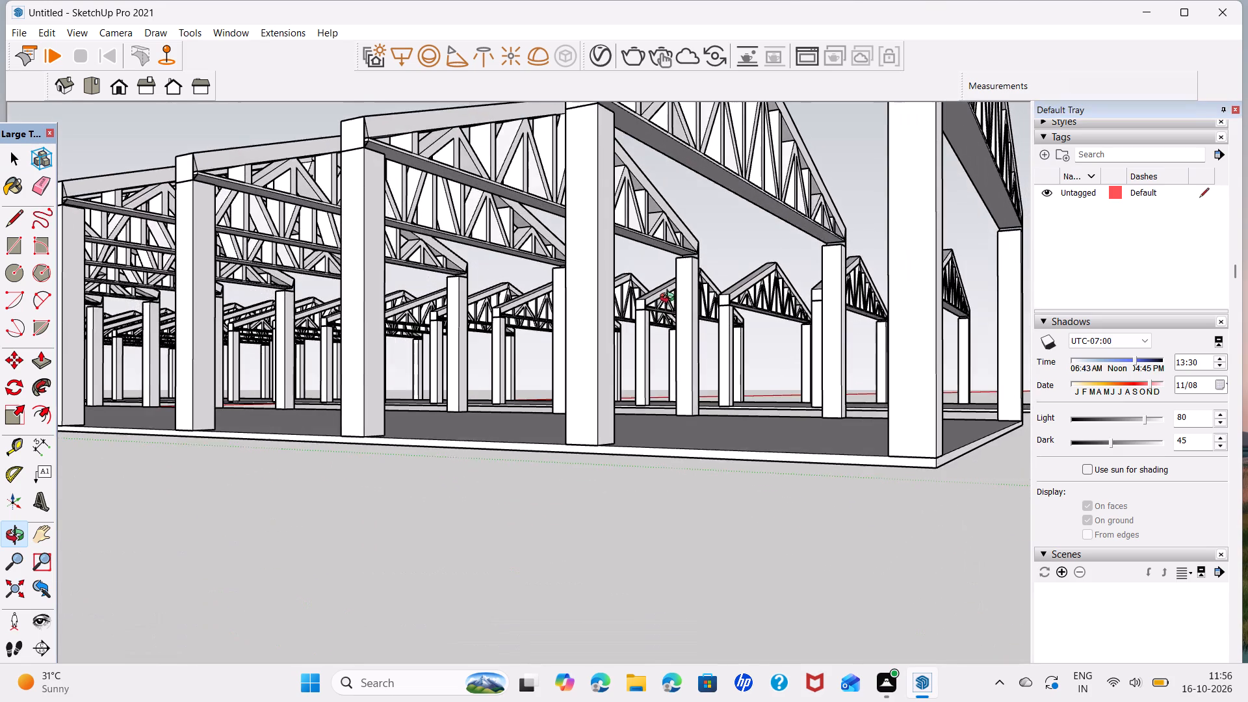
{"action": "middle_click_drag", "start_coordinate": [670, 299], "coordinate": [659, 346]}
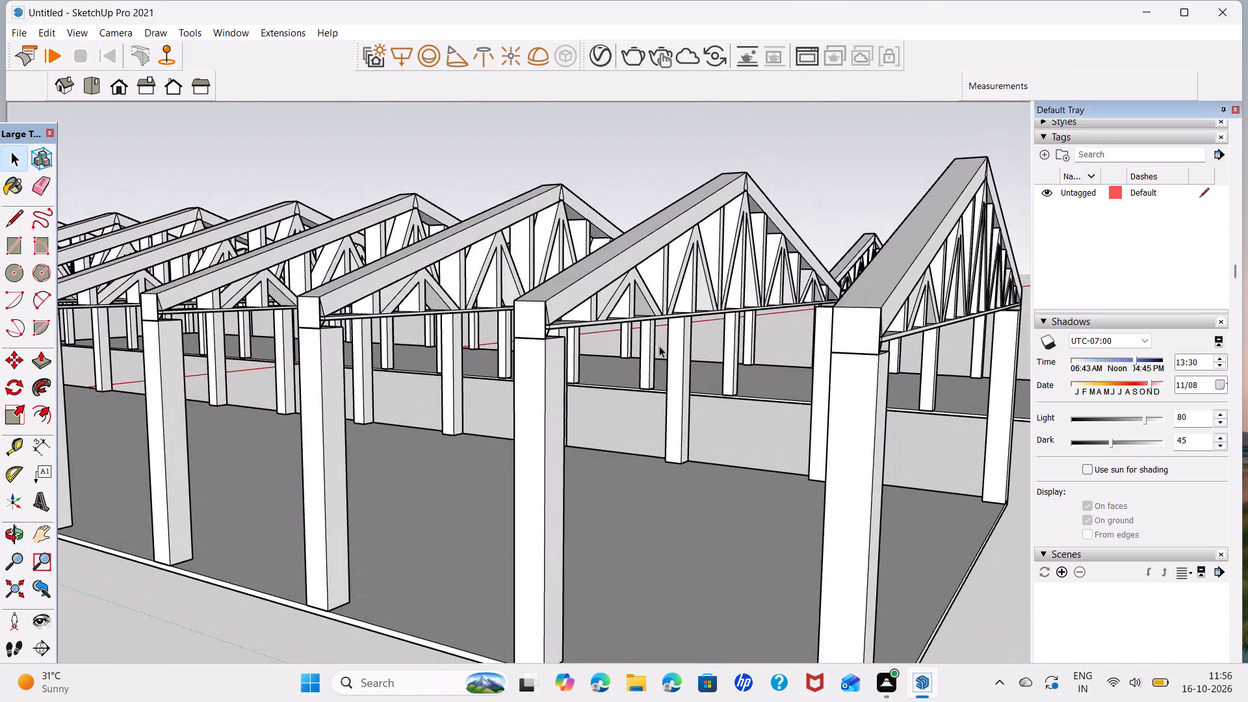
{"action": "scroll", "coordinate": [815, 333], "scroll_direction": "down", "scroll_amount": 5}
{"action": "middle_click_drag", "start_coordinate": [878, 347], "coordinate": [600, 394]}
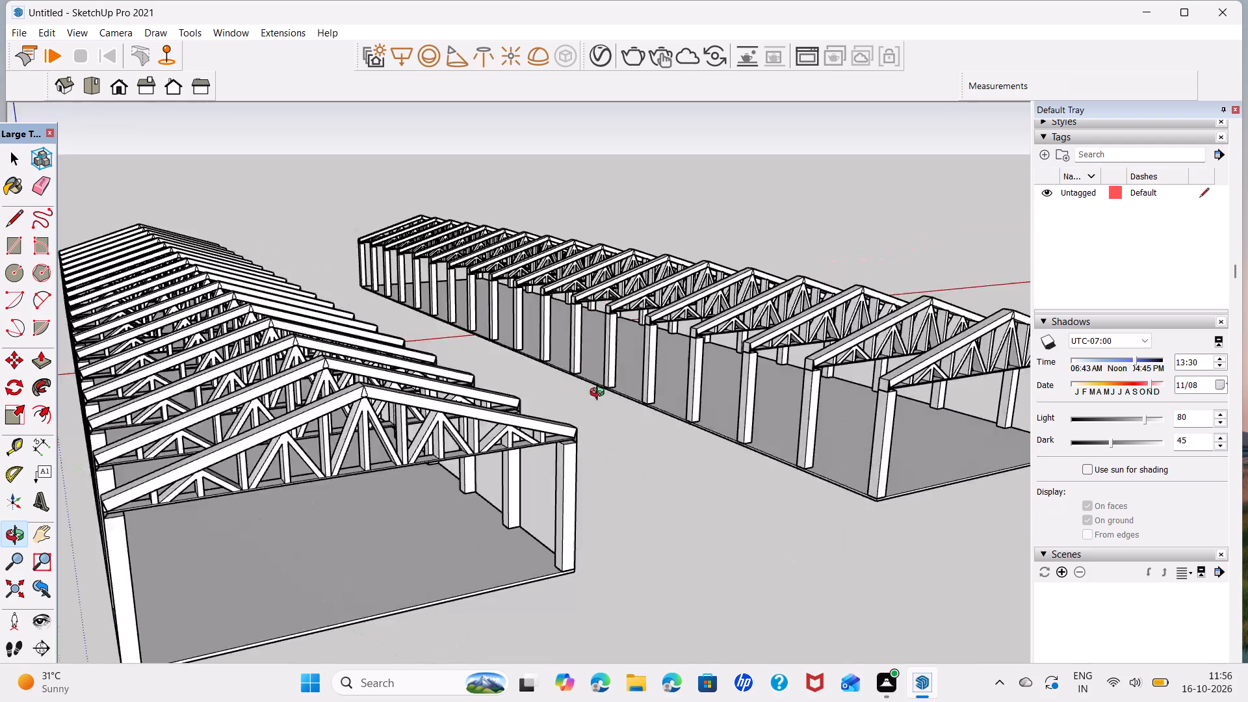
{"action": "middle_click_drag", "start_coordinate": [600, 394], "coordinate": [350, 202]}
{"action": "middle_click_drag", "start_coordinate": [420, 231], "coordinate": [555, 354]}
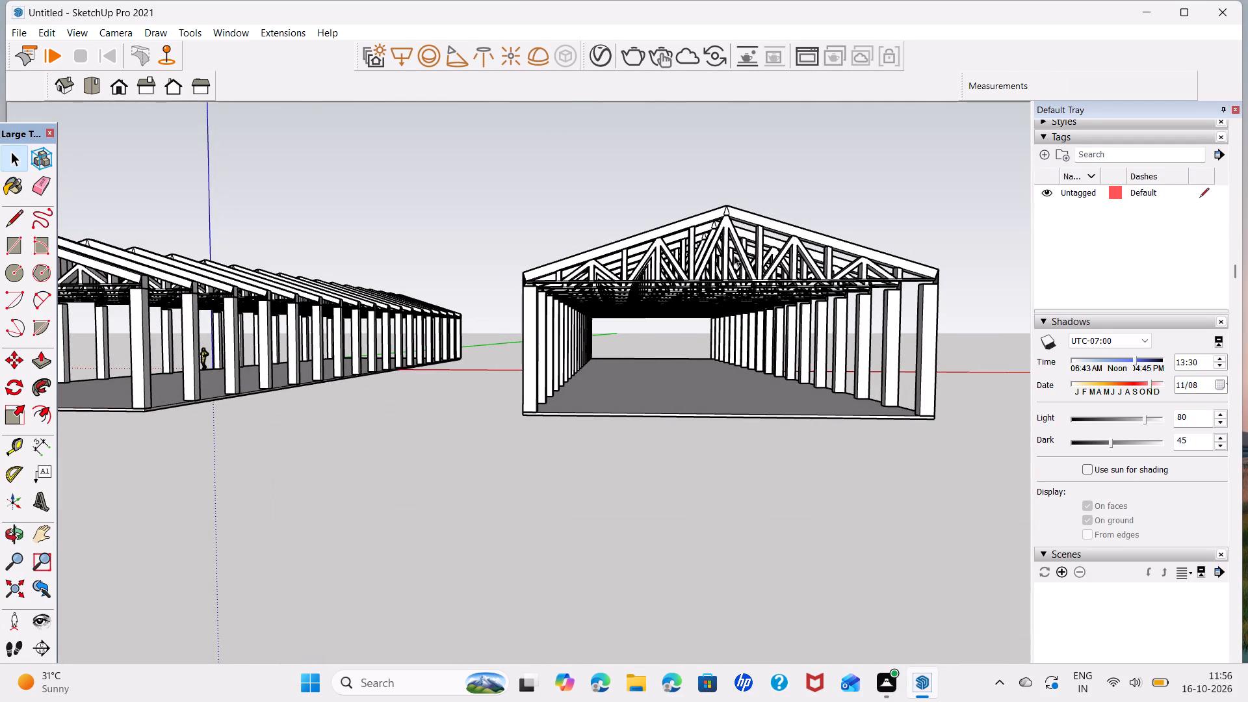
{"action": "scroll", "coordinate": [539, 329], "scroll_direction": "down", "scroll_amount": 7}
{"action": "middle_click_drag", "start_coordinate": [527, 316], "coordinate": [719, 391]}
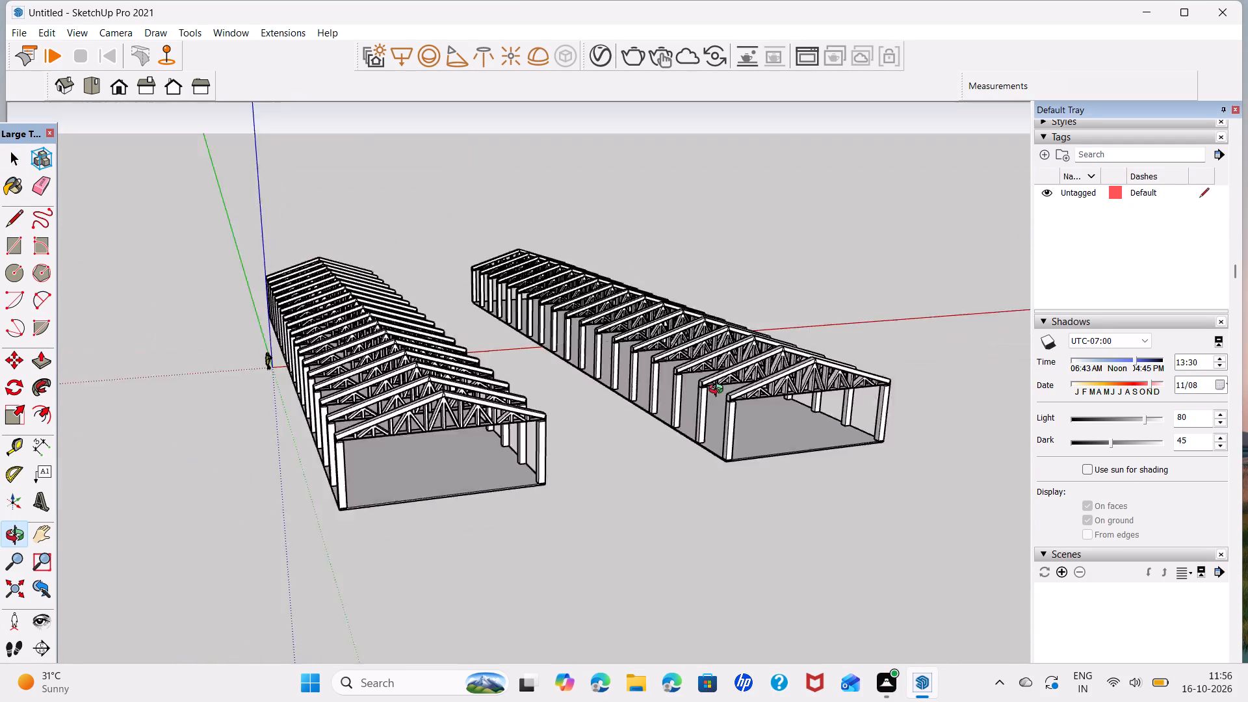
{"action": "middle_click_drag", "start_coordinate": [719, 391], "coordinate": [1047, 365]}
{"action": "middle_click_drag", "start_coordinate": [184, 387], "coordinate": [649, 556]}
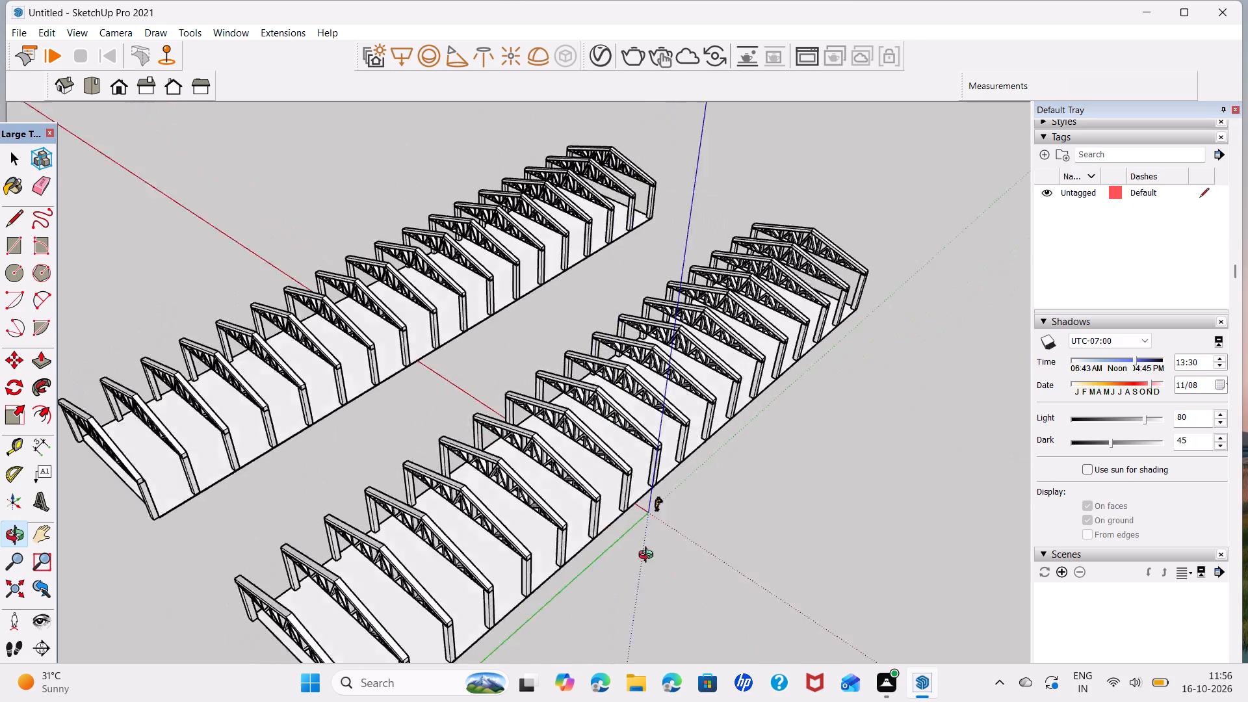
{"action": "middle_click_drag", "start_coordinate": [649, 556], "coordinate": [876, 512]}
Draw a 6" by 1' 6" rectangle on the sloping top face of the end truss's rafter, starting at its eave corner.
{"action": "scroll", "coordinate": [663, 486], "scroll_direction": "up", "scroll_amount": 4}
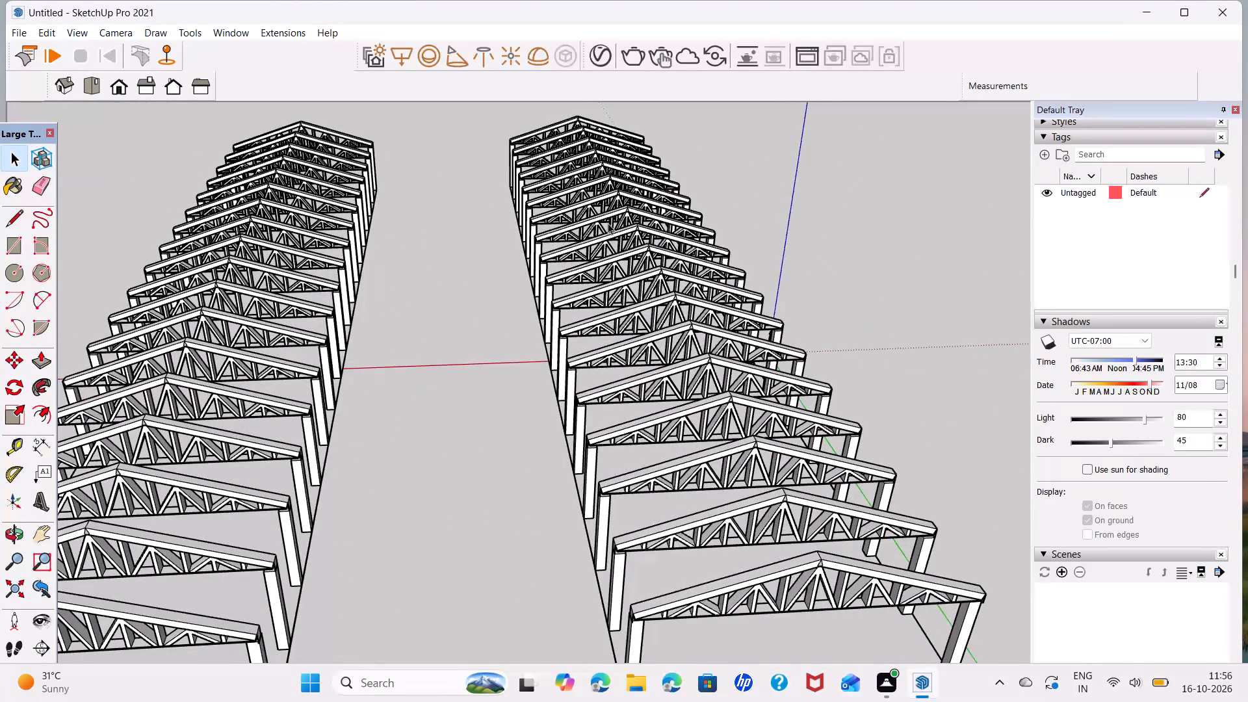
{"action": "middle_click_drag", "start_coordinate": [603, 216], "coordinate": [718, 489], "text": "shift"}
{"action": "scroll", "coordinate": [651, 320], "scroll_direction": "up", "scroll_amount": 11}
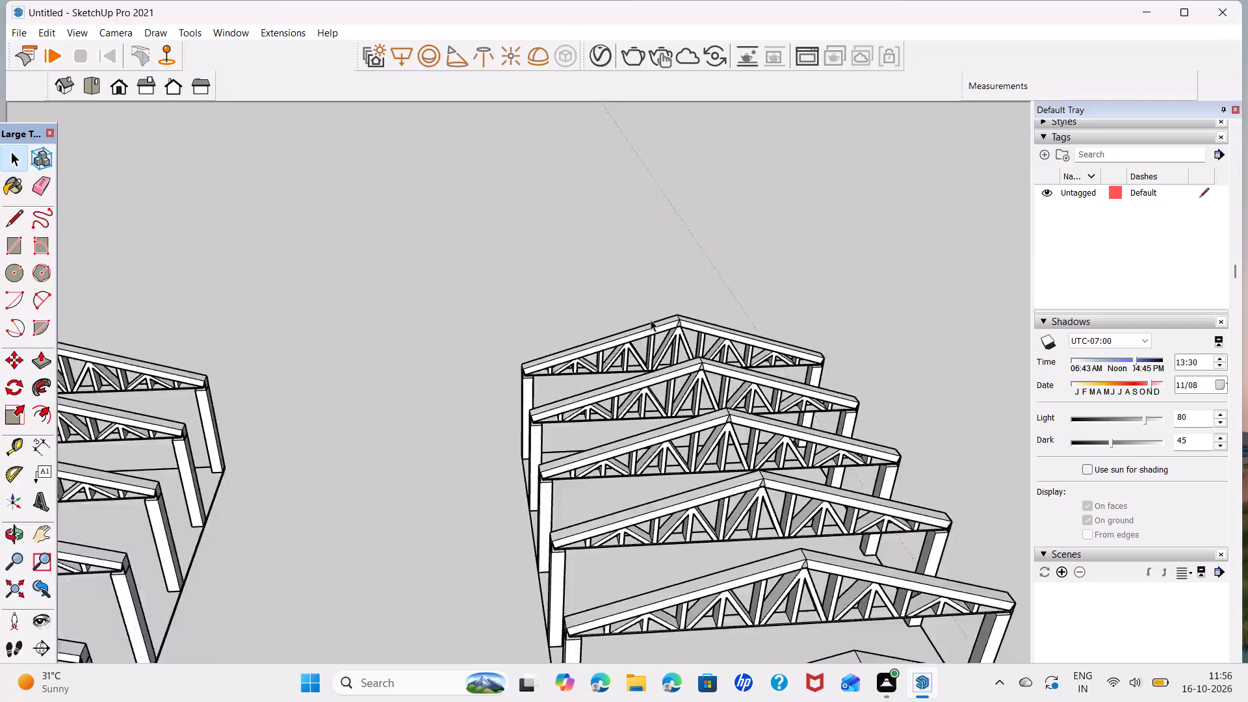
{"action": "scroll", "coordinate": [651, 320], "scroll_direction": "up", "scroll_amount": 3}
{"action": "middle_click_drag", "start_coordinate": [665, 343], "coordinate": [617, 359]}
{"action": "scroll", "coordinate": [612, 357], "scroll_direction": "up", "scroll_amount": 4}
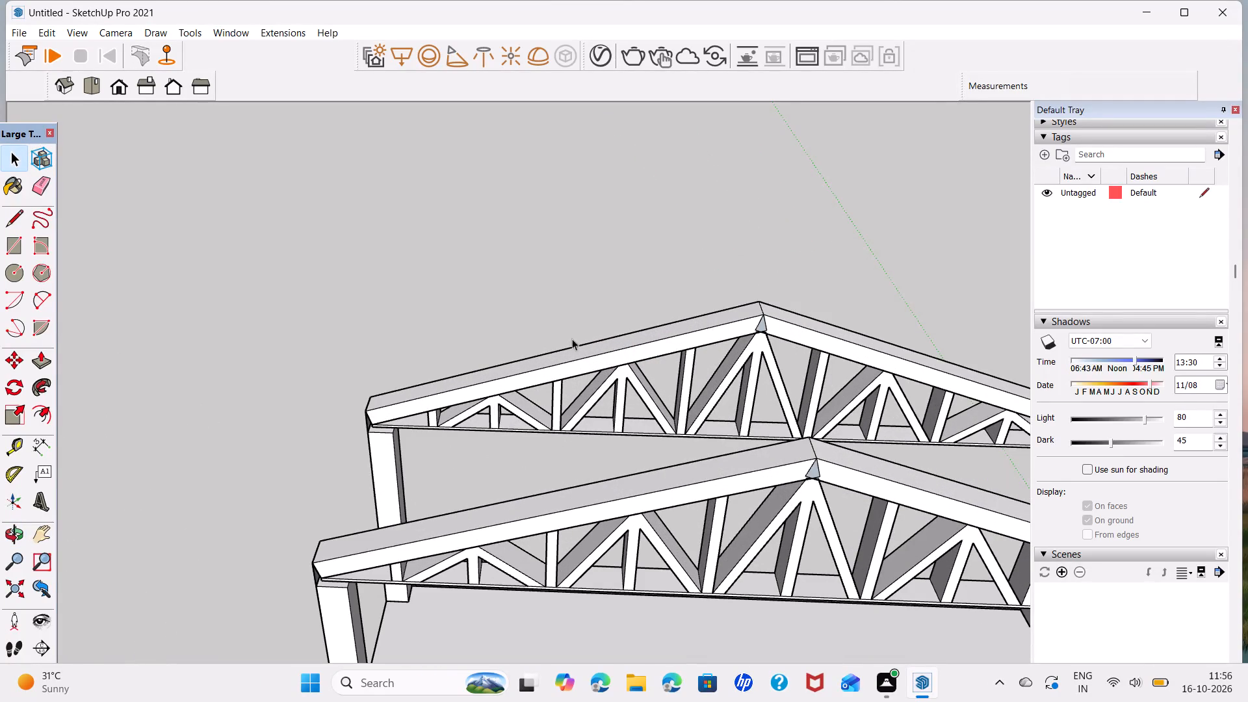
{"action": "key", "text": "r"}
{"action": "scroll", "coordinate": [364, 395], "scroll_direction": "up", "scroll_amount": 6}
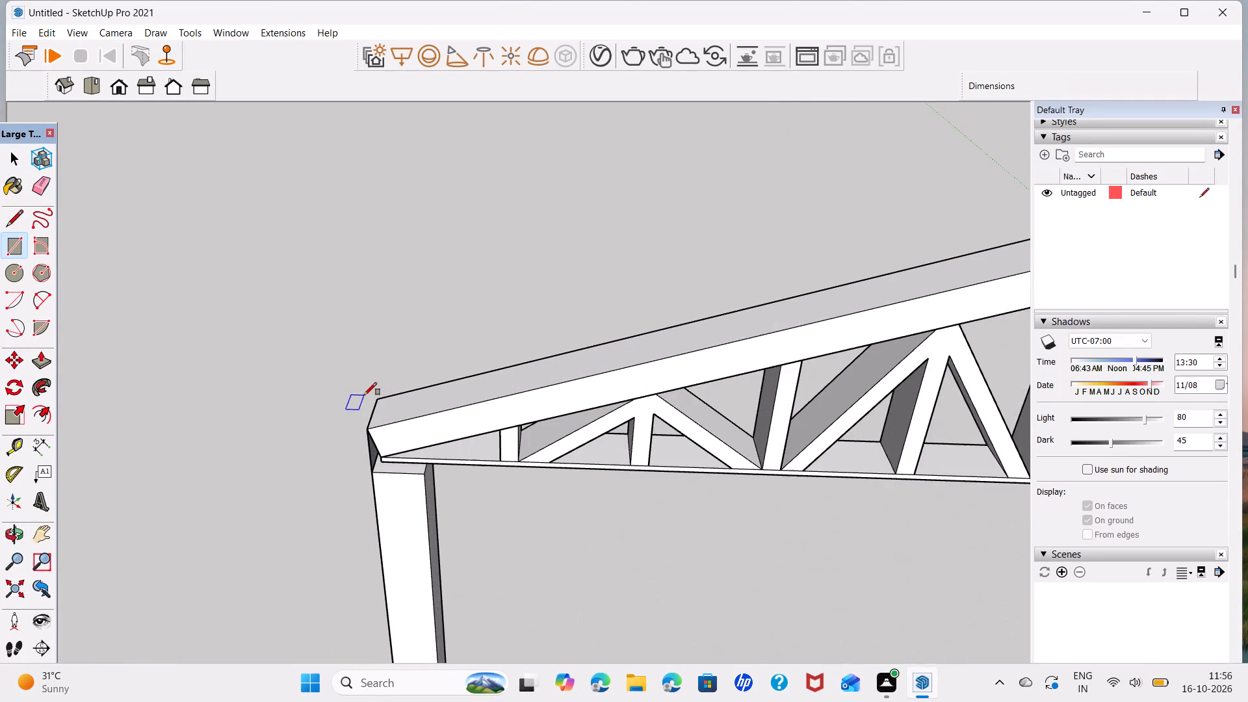
{"action": "scroll", "coordinate": [372, 399], "scroll_direction": "up", "scroll_amount": 5}
{"action": "left_click", "coordinate": [383, 396]}
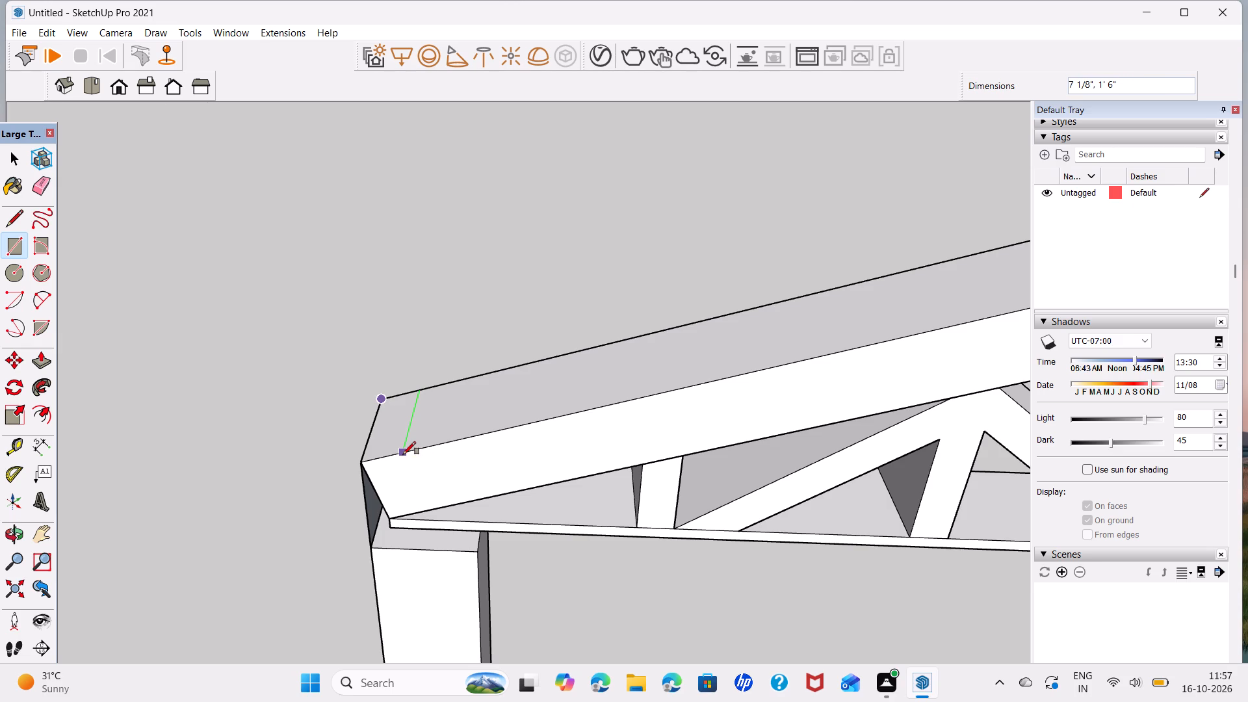
{"action": "key", "text": "6"}
{"action": "type", "text": ",1'6"}
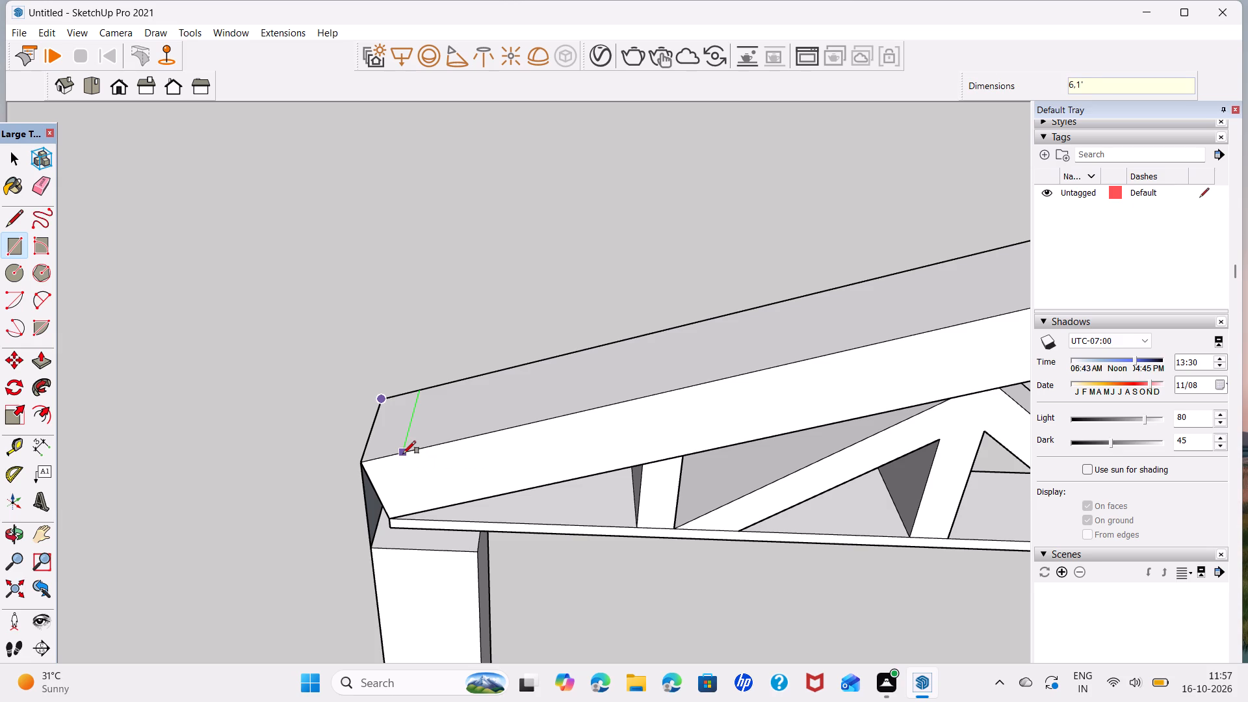
{"action": "key", "text": "Return"}
Copy the rectangle 4' up the rafter slope and array the copy 8 times.
{"action": "key", "text": "space"}
{"action": "left_click", "coordinate": [390, 438]}
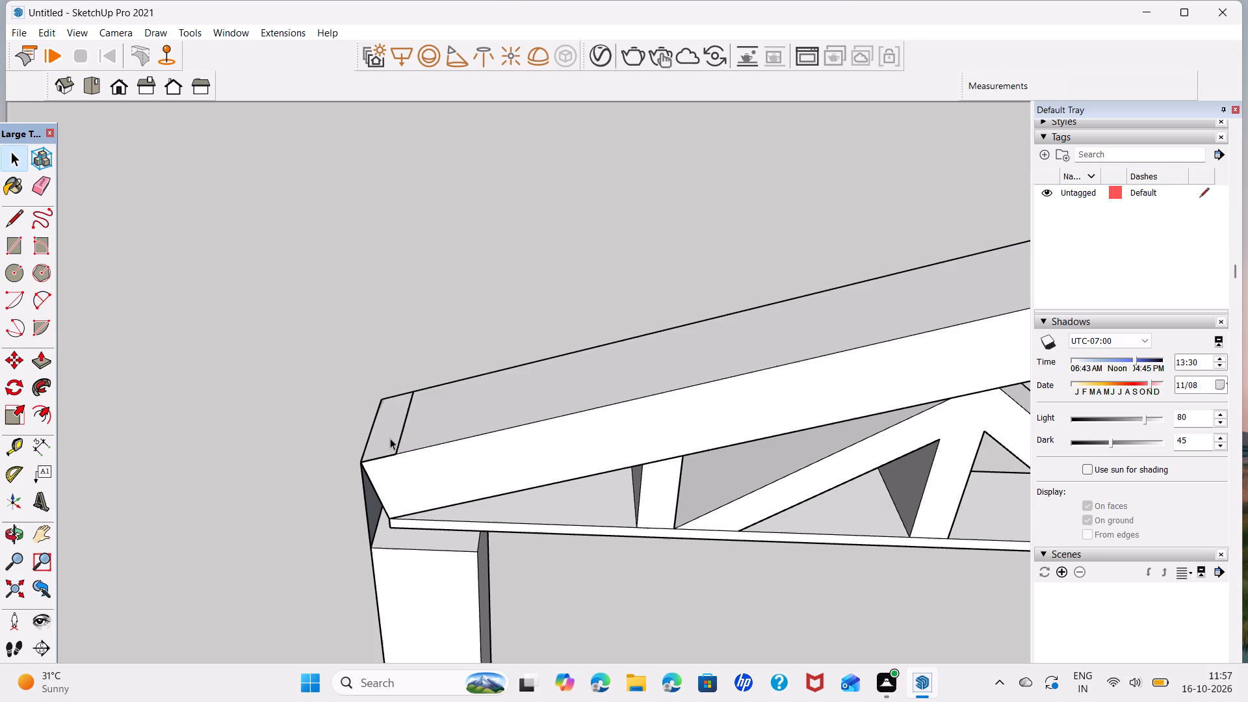
{"action": "scroll", "coordinate": [390, 438], "scroll_direction": "up", "scroll_amount": 3}
{"action": "key", "text": "m"}
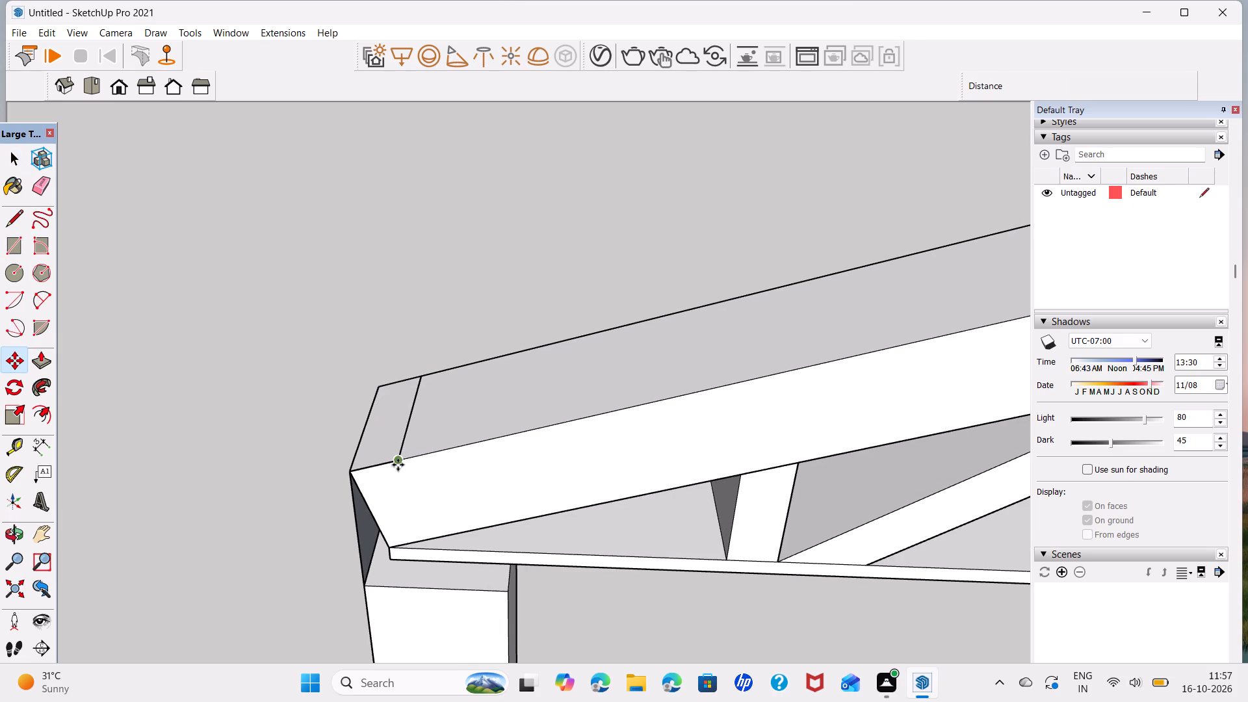
{"action": "left_click", "coordinate": [398, 465]}
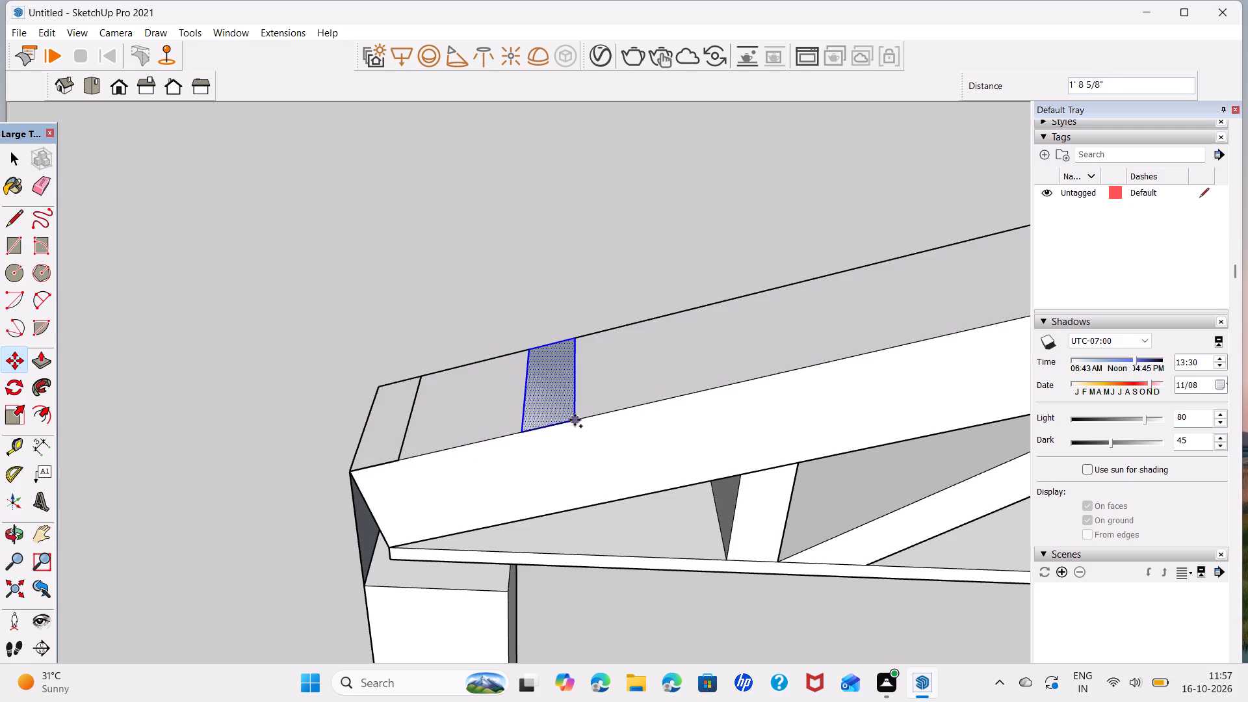
{"action": "type", "text": "4'"}
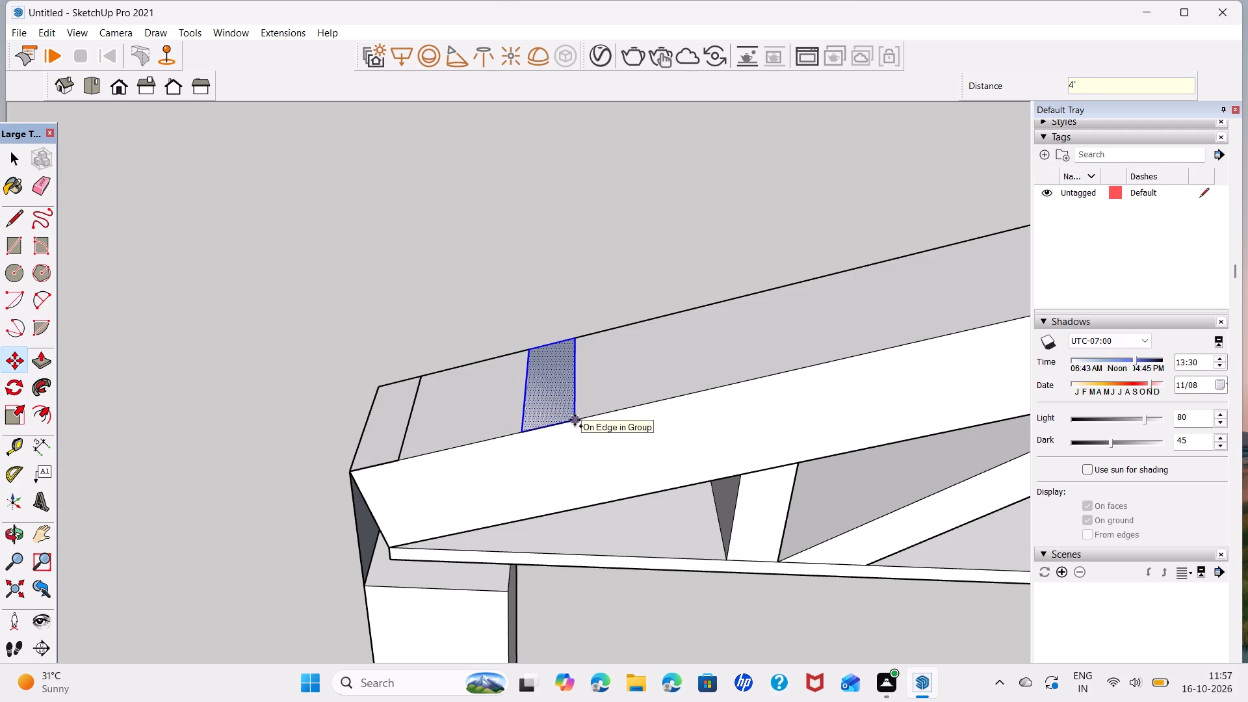
{"action": "key", "text": "Return"}
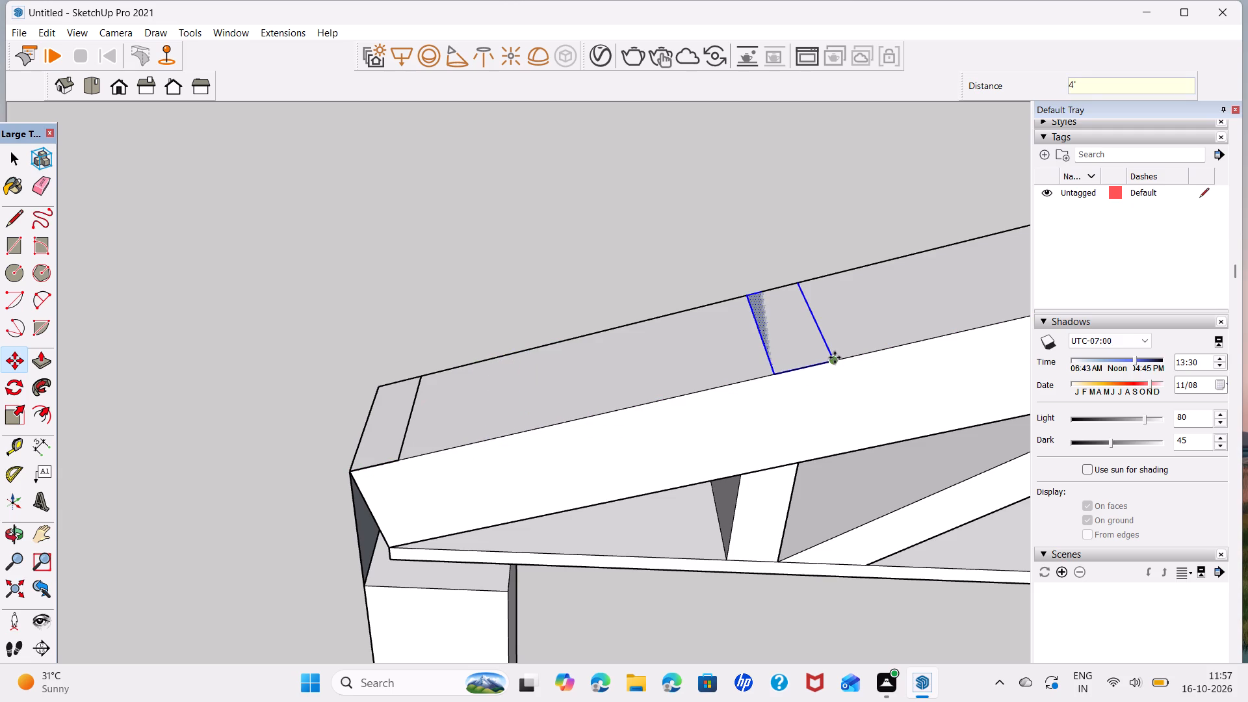
{"action": "key", "text": "asterisk"}
{"action": "scroll", "coordinate": [835, 359], "scroll_direction": "down", "scroll_amount": 13}
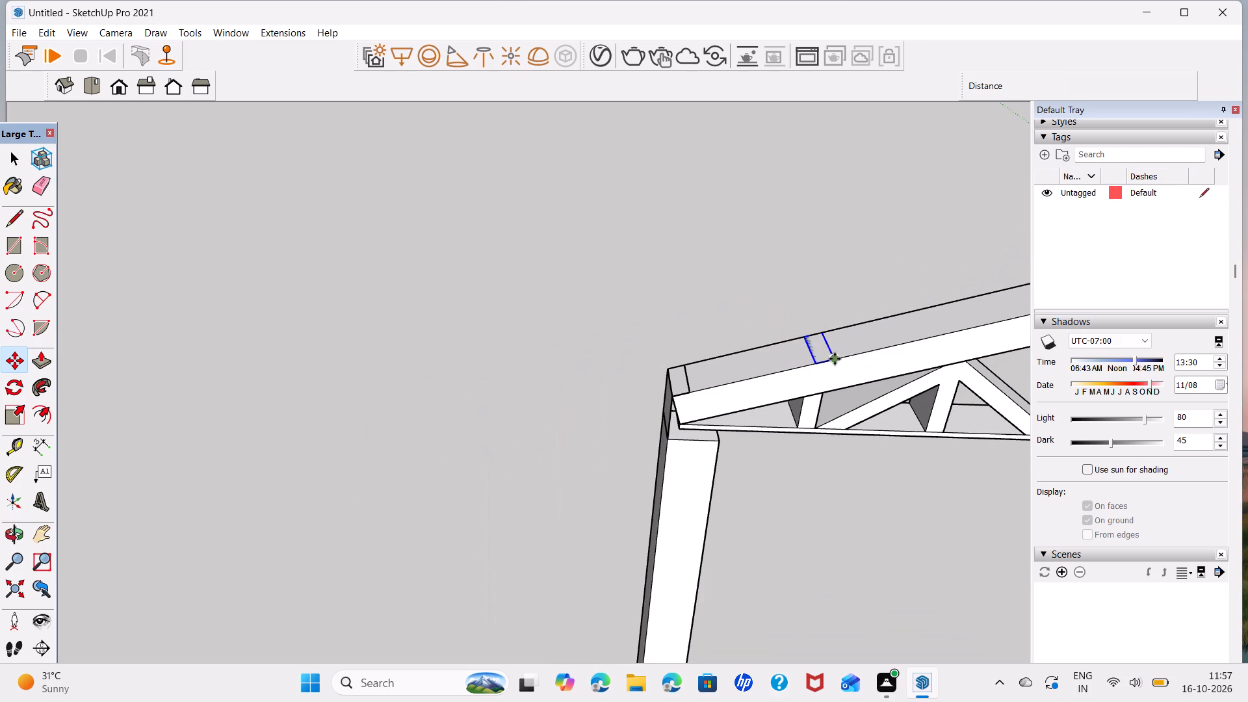
{"action": "middle_click_drag", "start_coordinate": [835, 359], "coordinate": [221, 441]}
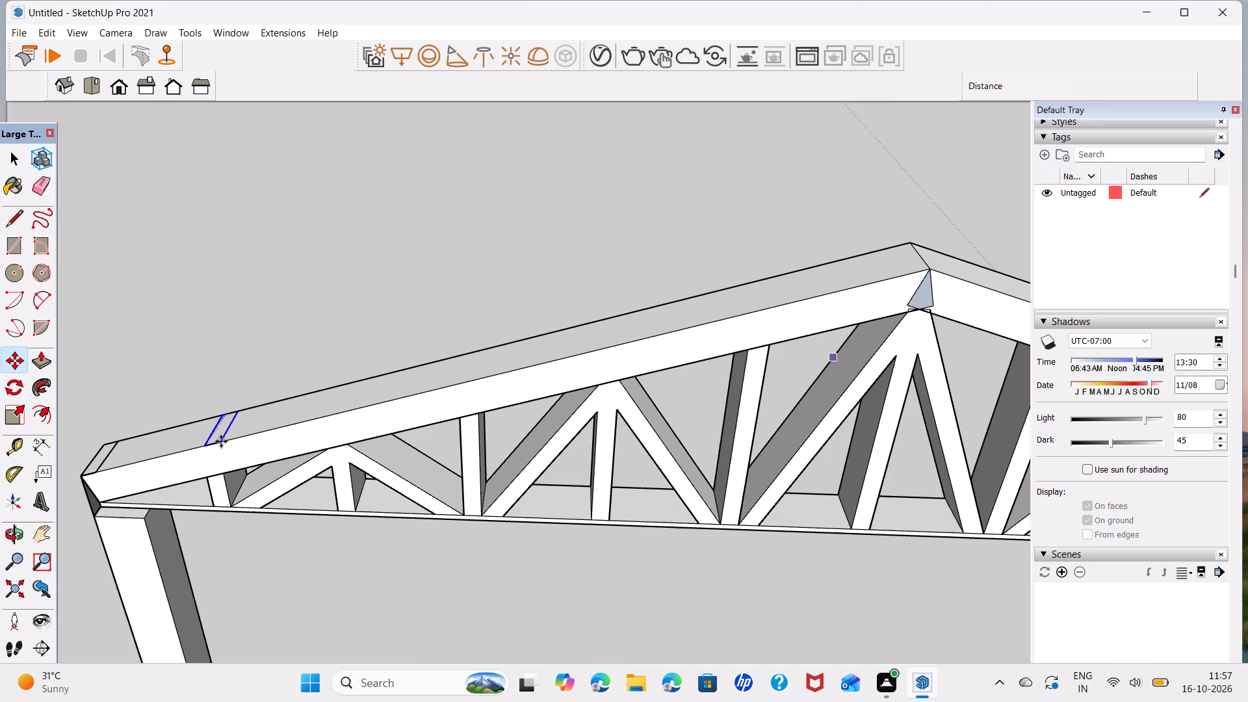
{"action": "key", "text": "asterisk"}
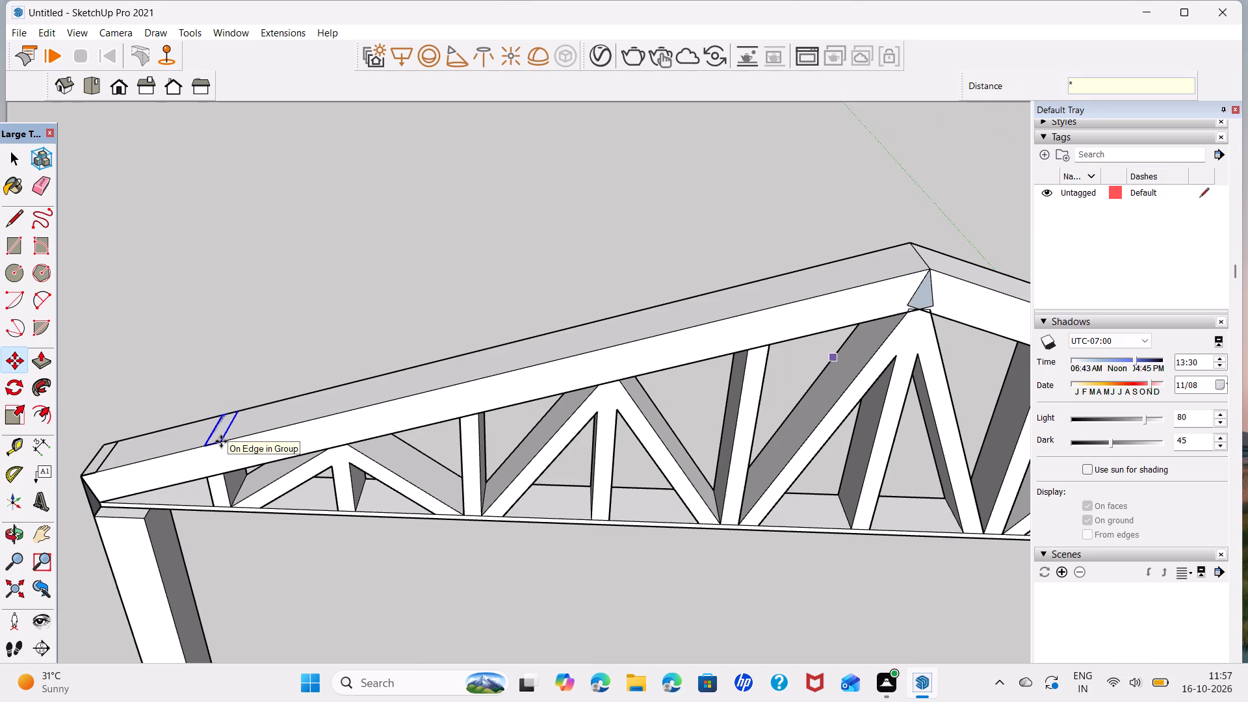
{"action": "key", "text": "8"}
{"action": "key", "text": "Return"}
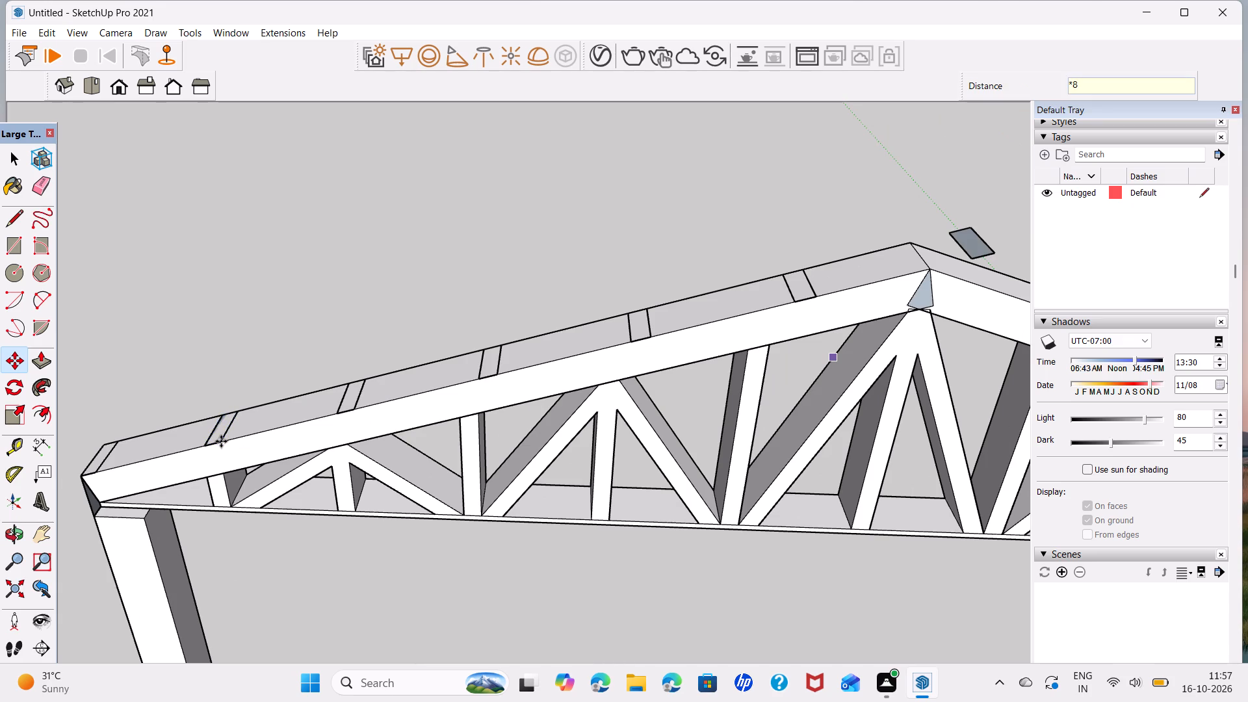
Delete the three arrayed rectangles floating in the air beyond the truss ridge.
{"action": "key", "text": "space"}
{"action": "left_click", "coordinate": [983, 242]}
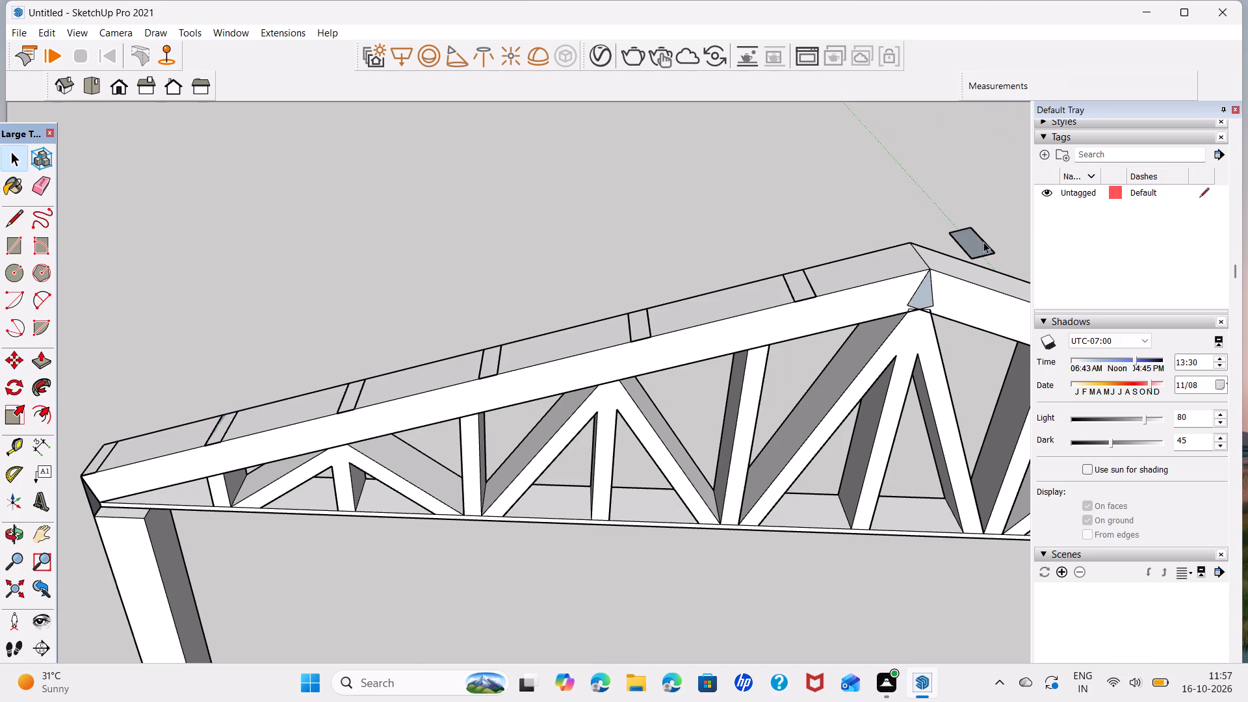
{"action": "left_click", "coordinate": [978, 245]}
{"action": "left_click_drag", "start_coordinate": [930, 220], "coordinate": [1013, 278]}
{"action": "key", "text": "Delete"}
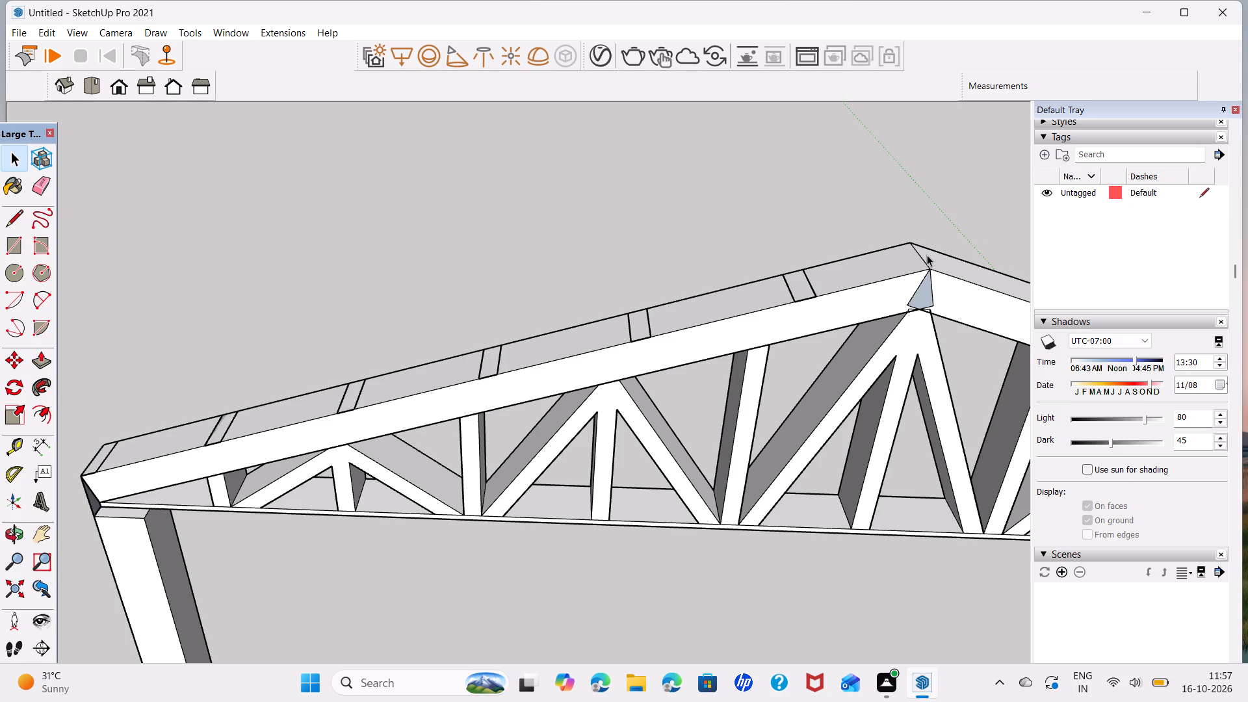
{"action": "scroll", "coordinate": [927, 255], "scroll_direction": "down", "scroll_amount": 6}
{"action": "middle_click_drag", "start_coordinate": [943, 288], "coordinate": [656, 257]}
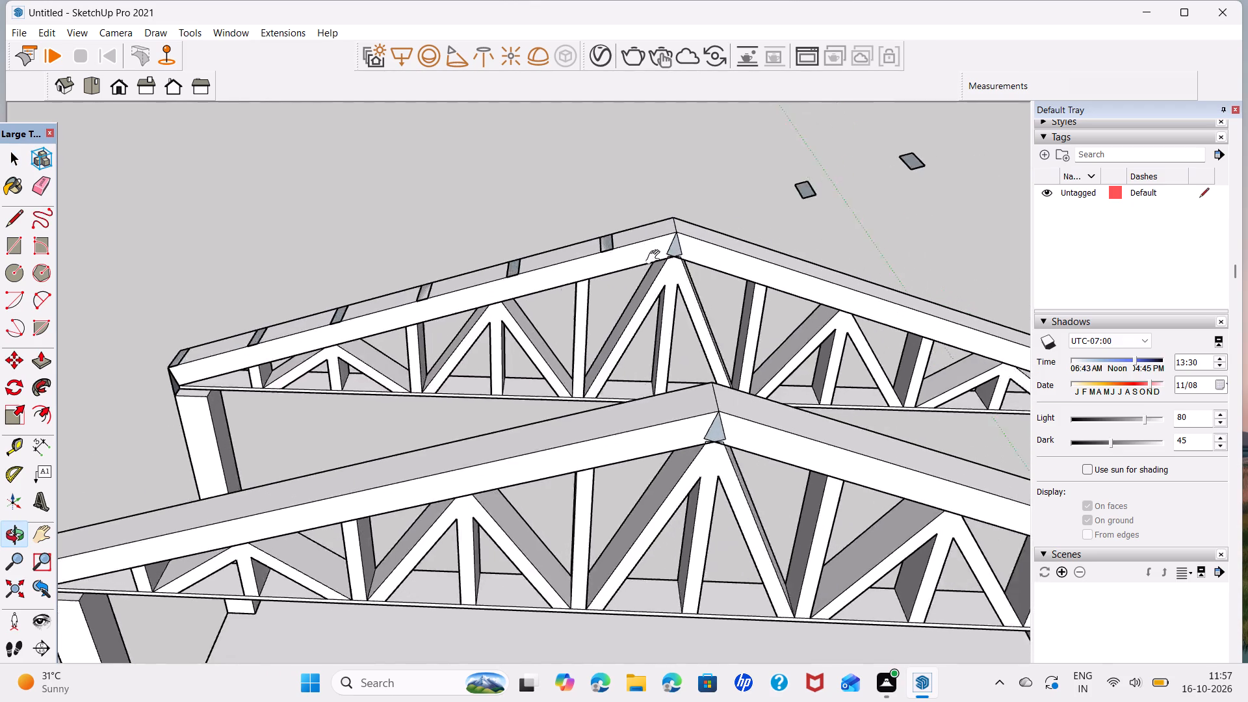
{"action": "middle_click_drag", "start_coordinate": [656, 257], "coordinate": [431, 252]}
{"action": "left_click_drag", "start_coordinate": [465, 152], "coordinate": [720, 218]}
{"action": "key", "text": "Delete"}
{"action": "left_click_drag", "start_coordinate": [576, 131], "coordinate": [699, 206]}
{"action": "key", "text": "Delete"}
{"action": "scroll", "coordinate": [759, 251], "scroll_direction": "down", "scroll_amount": 6}
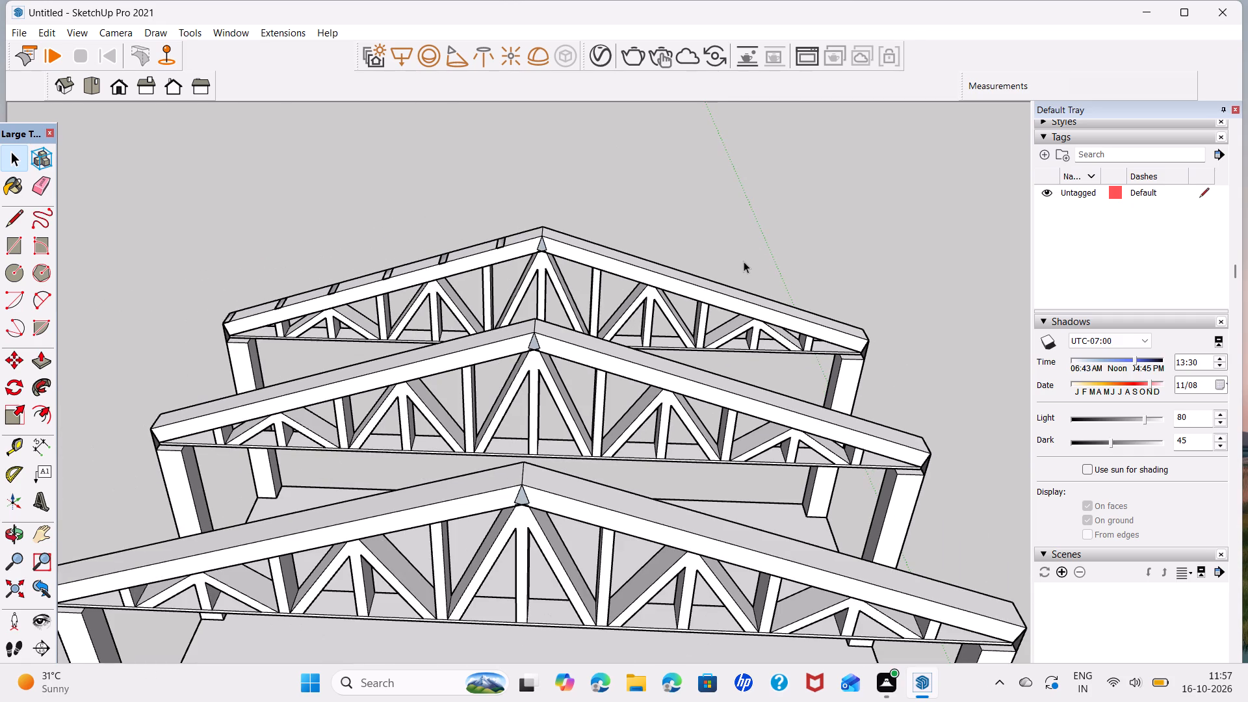
Draw a 6" by 1' 6" rectangle at the eave corner of the end truss's opposite rafter, on its sloping top face.
{"action": "middle_click_drag", "start_coordinate": [803, 308], "coordinate": [778, 328]}
{"action": "scroll", "coordinate": [835, 335], "scroll_direction": "up", "scroll_amount": 13}
{"action": "middle_click_drag", "start_coordinate": [949, 364], "coordinate": [916, 361]}
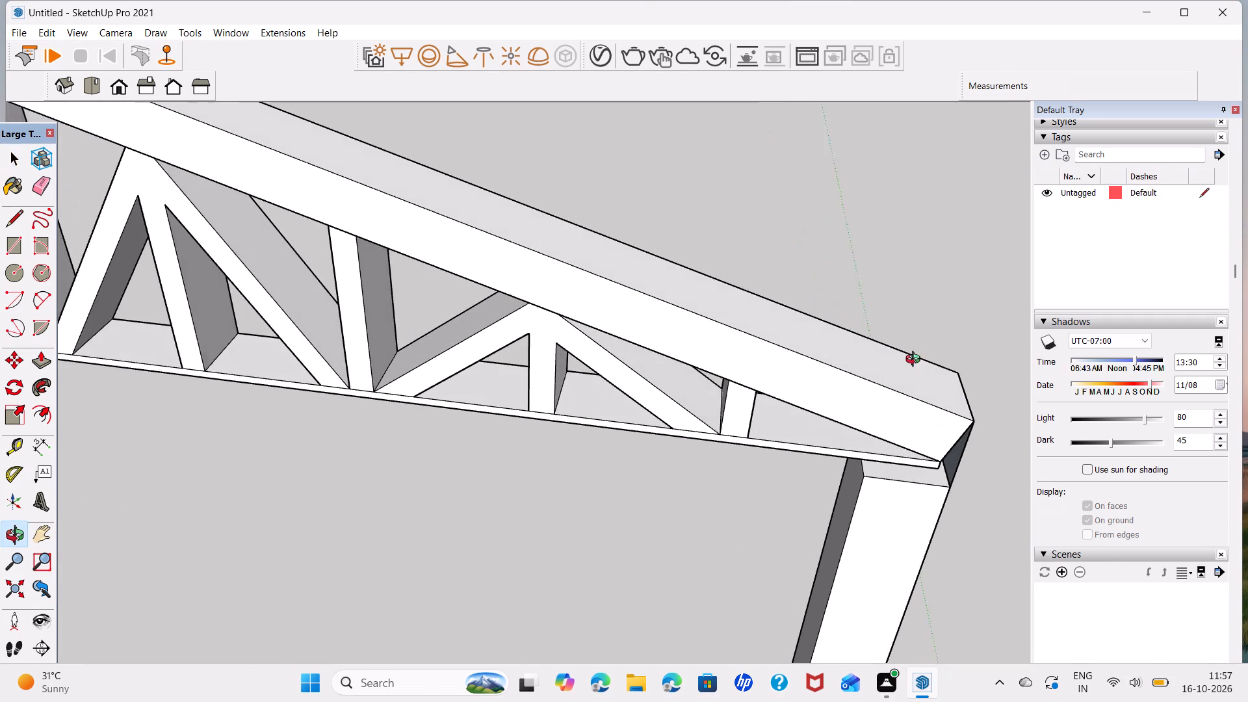
{"action": "middle_click_drag", "start_coordinate": [916, 361], "coordinate": [907, 361]}
{"action": "key", "text": "r"}
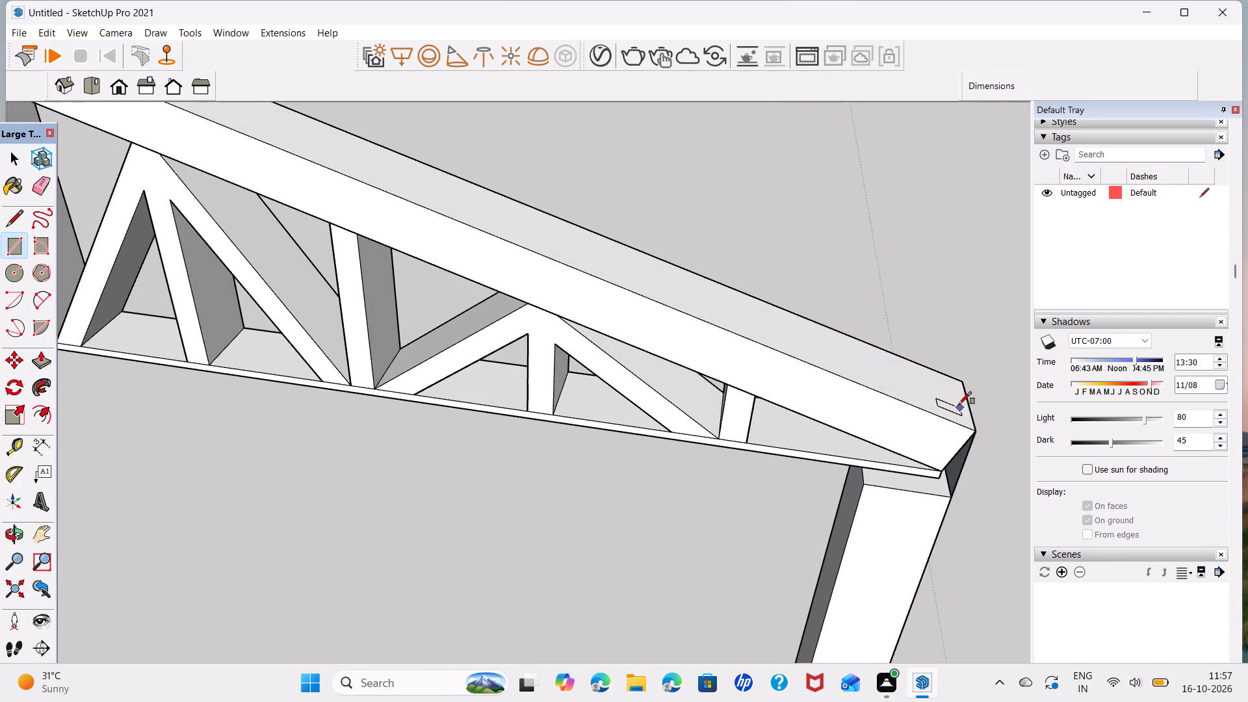
{"action": "left_click", "coordinate": [965, 378]}
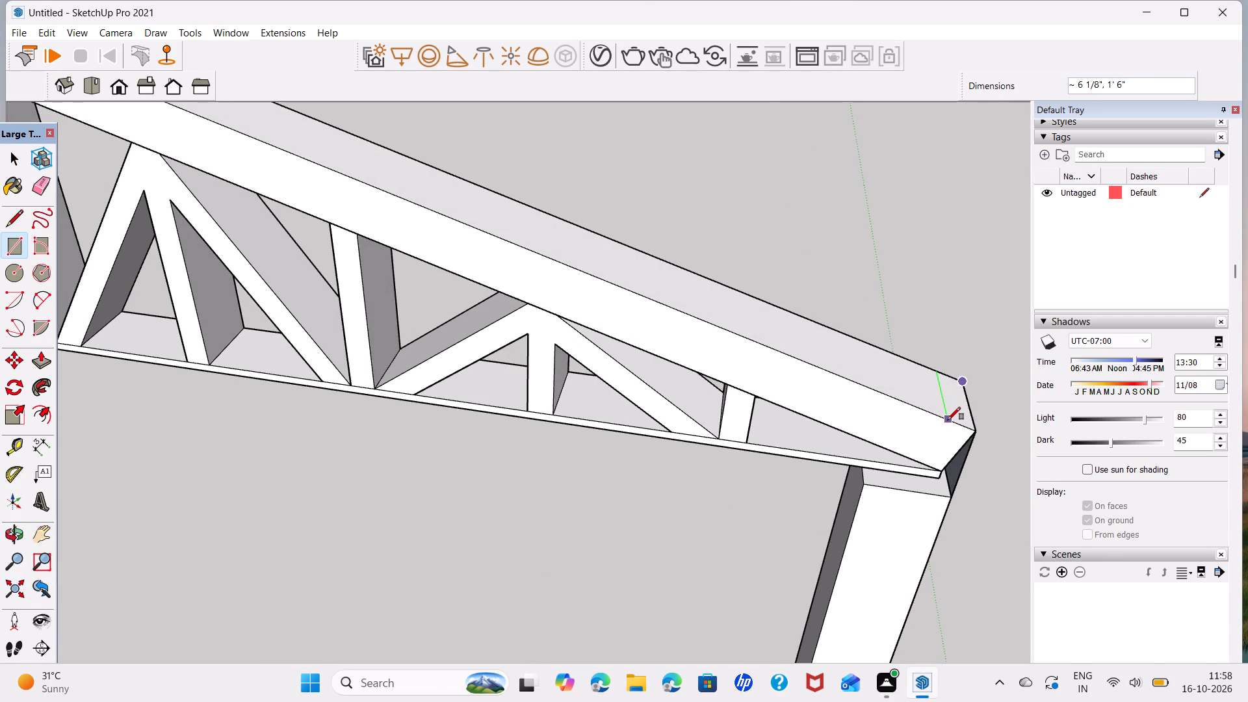
{"action": "key", "text": "6"}
{"action": "type", "text": ",1'6"}
{"action": "key", "text": "Return"}
{"action": "key", "text": "space"}
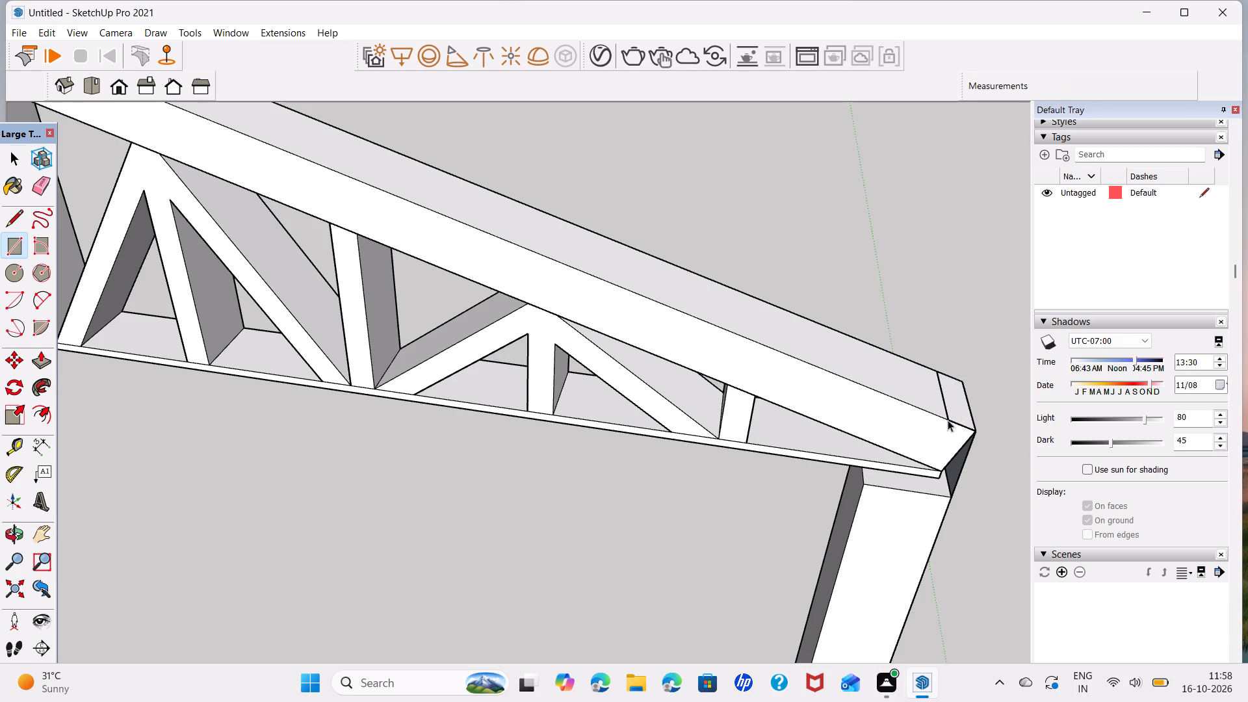
Copy the new eave rectangle 4' up the rafter slope and array the copy 6 times.
{"action": "left_click", "coordinate": [960, 413]}
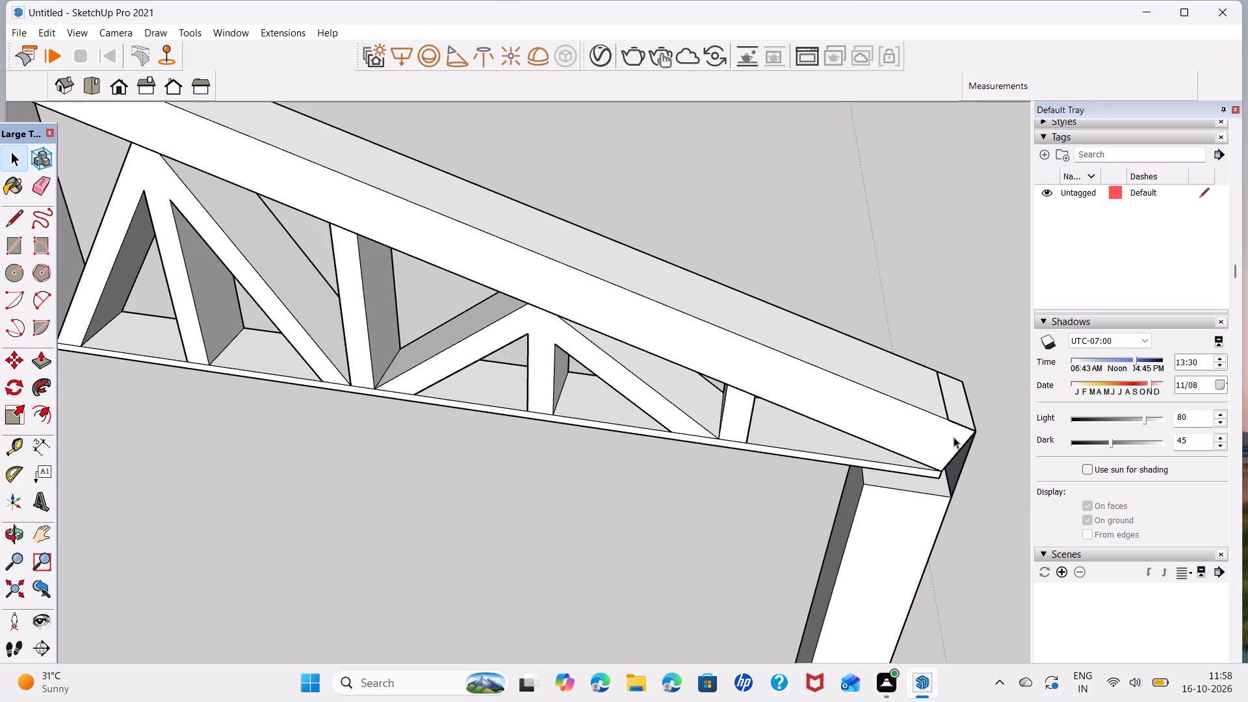
{"action": "key", "text": "m"}
{"action": "left_click", "coordinate": [948, 422]}
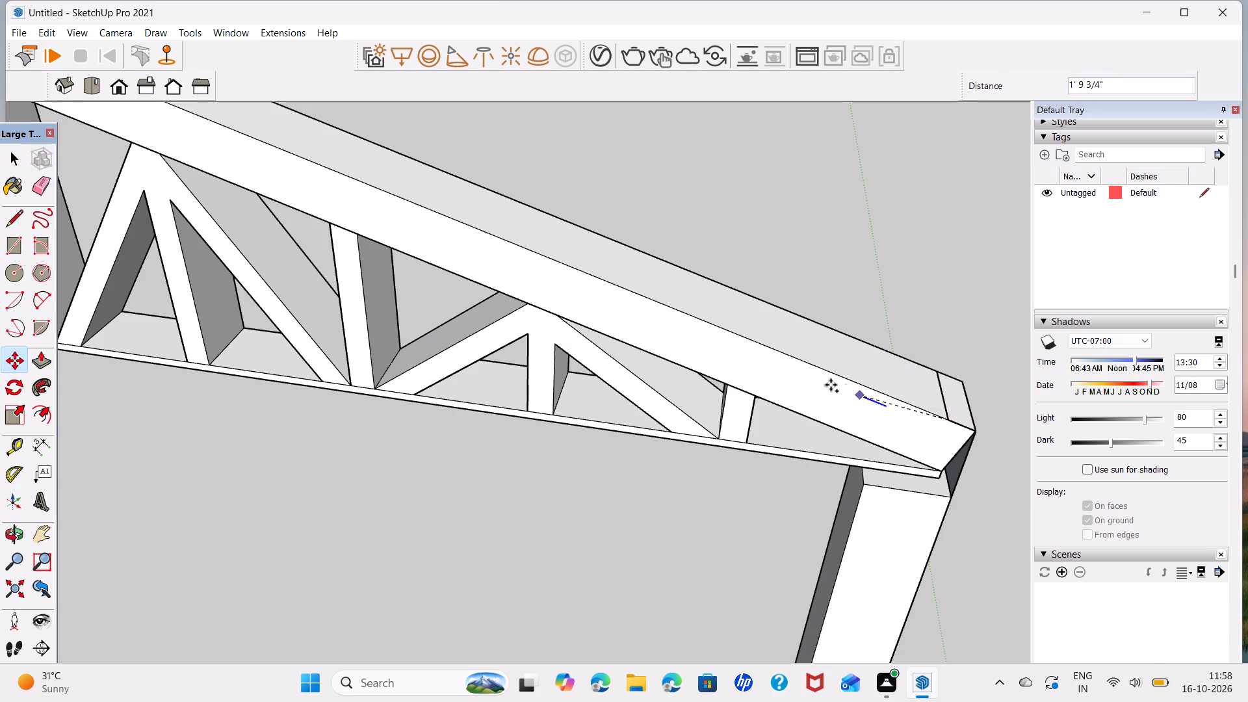
{"action": "type", "text": "4'"}
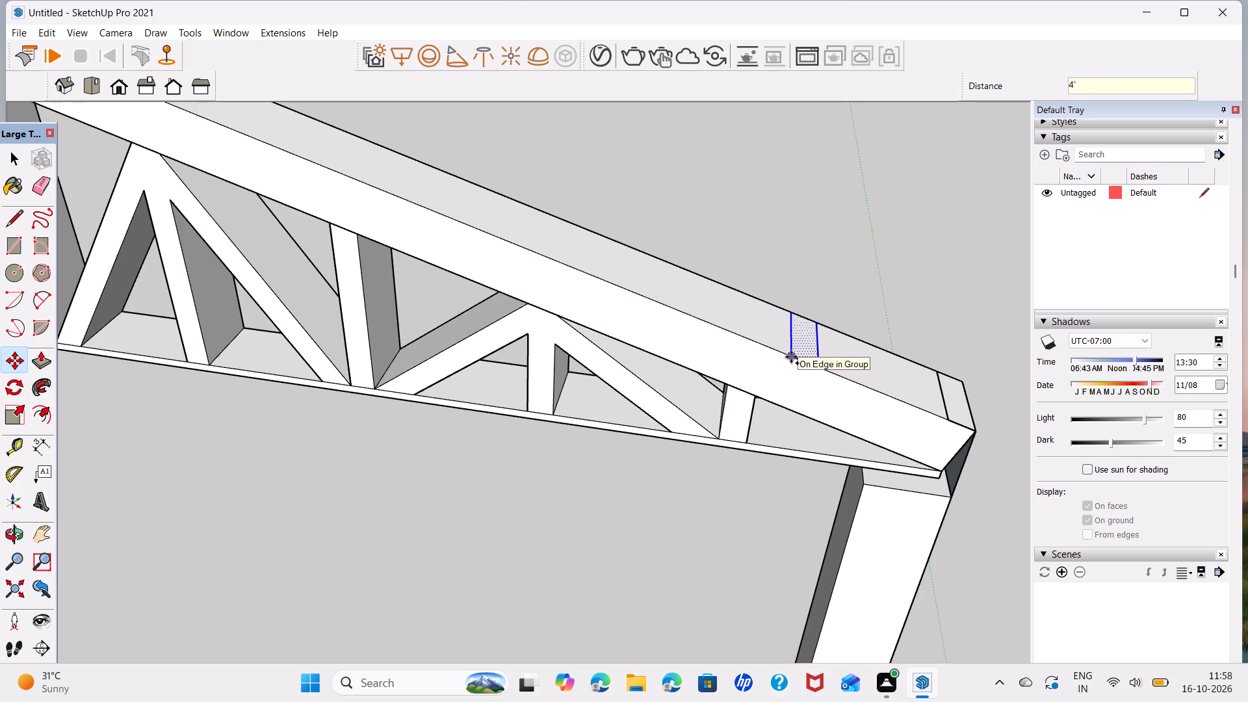
{"action": "key", "text": "Return"}
{"action": "type", "text": "*6"}
{"action": "key", "text": "Return"}
{"action": "key", "text": "space"}
Delete the arrayed rectangle floating in the air beyond the truss ridge.
{"action": "scroll", "coordinate": [751, 326], "scroll_direction": "down", "scroll_amount": 8}
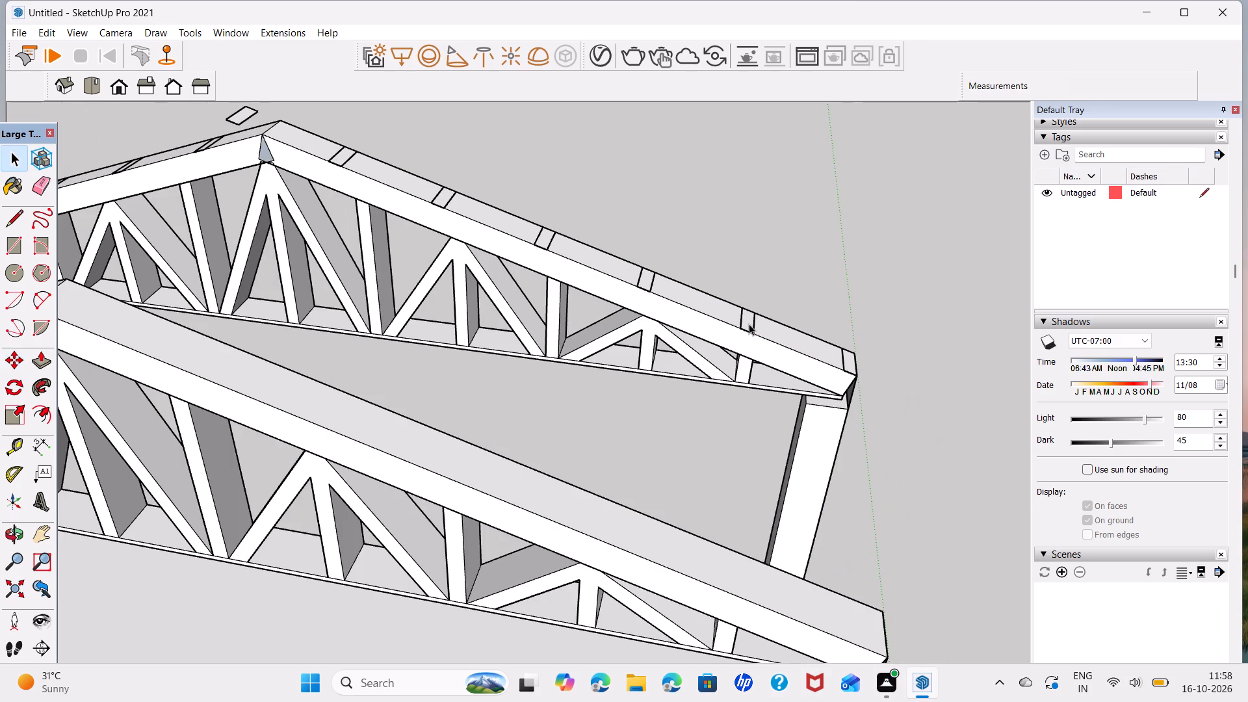
{"action": "middle_click_drag", "start_coordinate": [653, 298], "coordinate": [979, 451]}
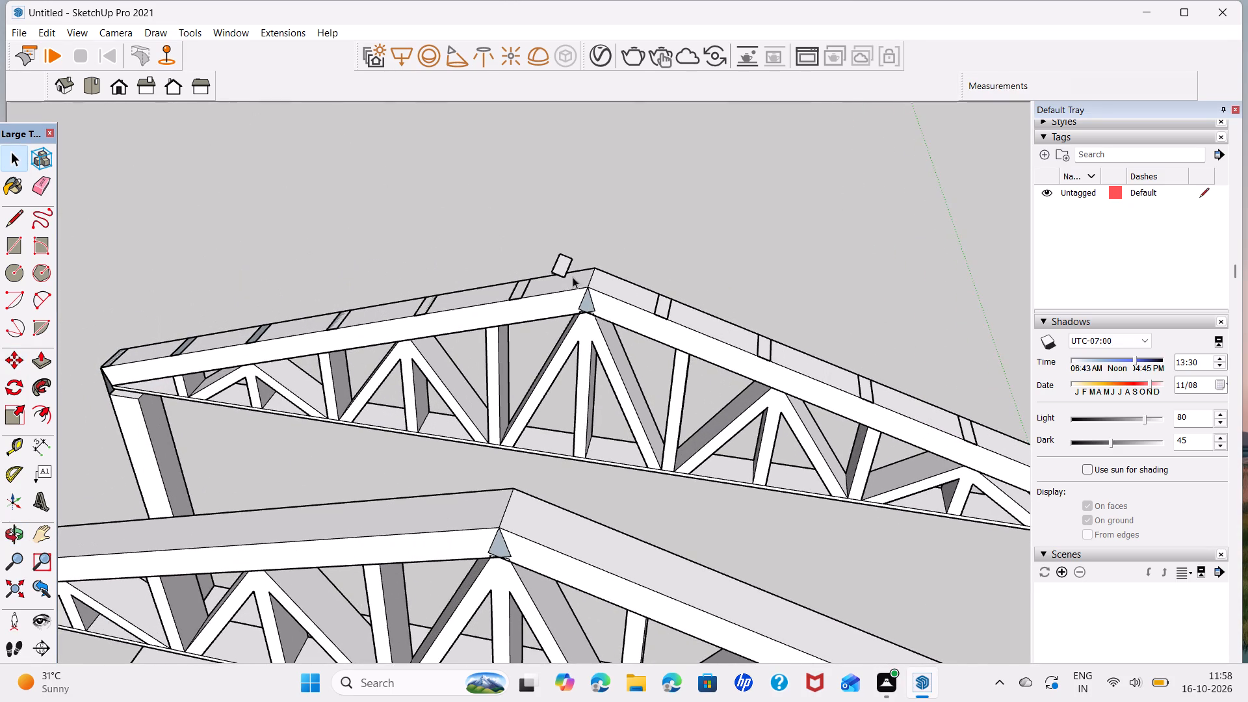
{"action": "left_click_drag", "start_coordinate": [533, 244], "coordinate": [612, 288]}
{"action": "key", "text": "Delete"}
Push/Pull the six rectangles on the newly arrayed rafter slope outward 6" into blocks, from the ridge down to the eave.
{"action": "left_click", "coordinate": [664, 304]}
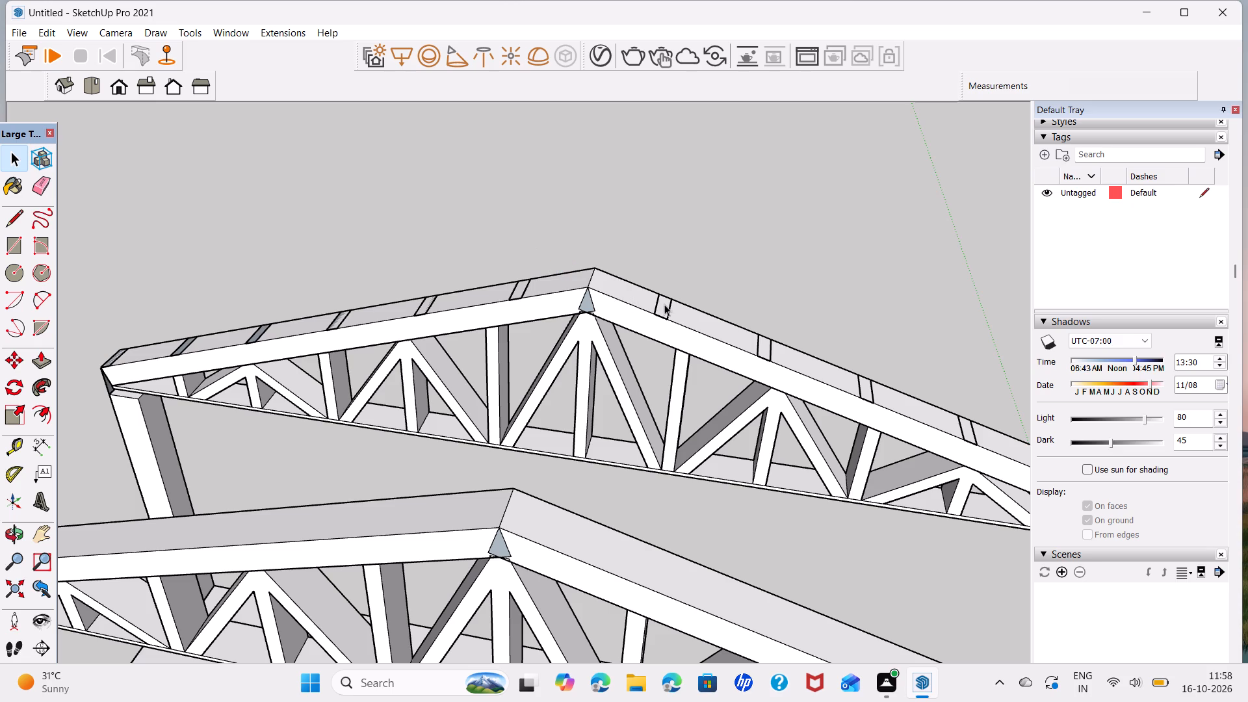
{"action": "key", "text": "p"}
{"action": "left_click", "coordinate": [664, 304]}
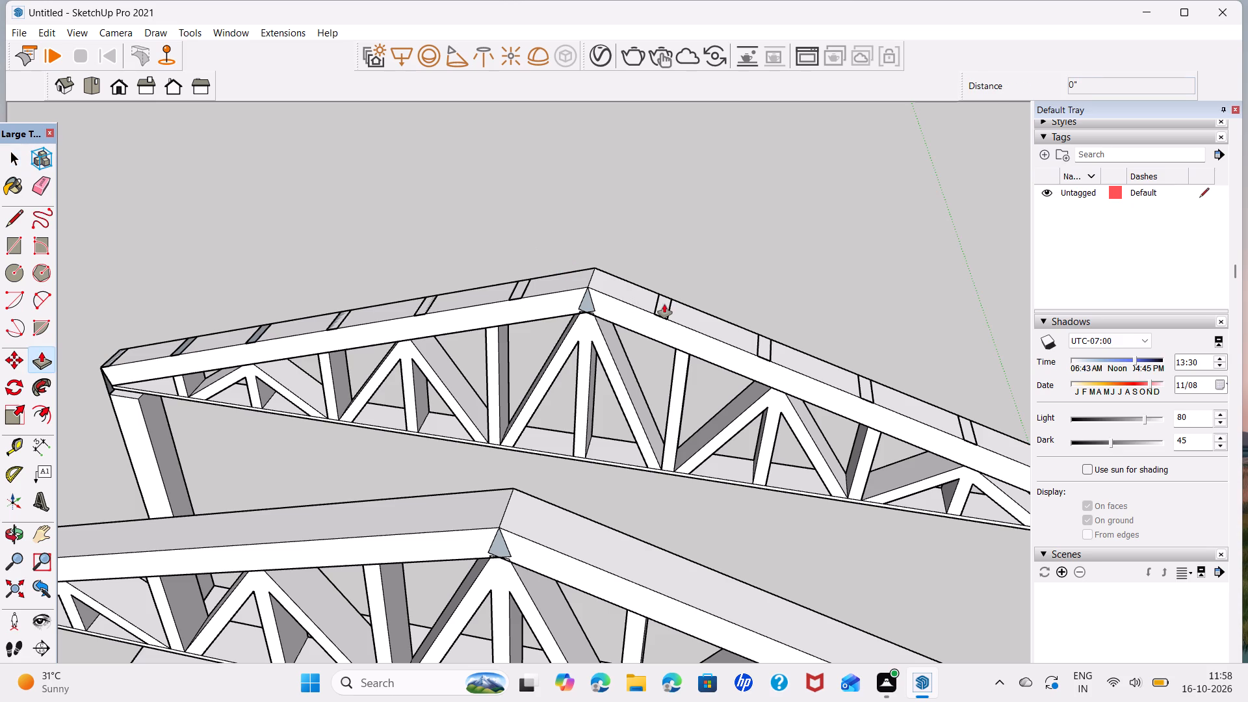
{"action": "key", "text": "6"}
{"action": "key", "text": "Return"}
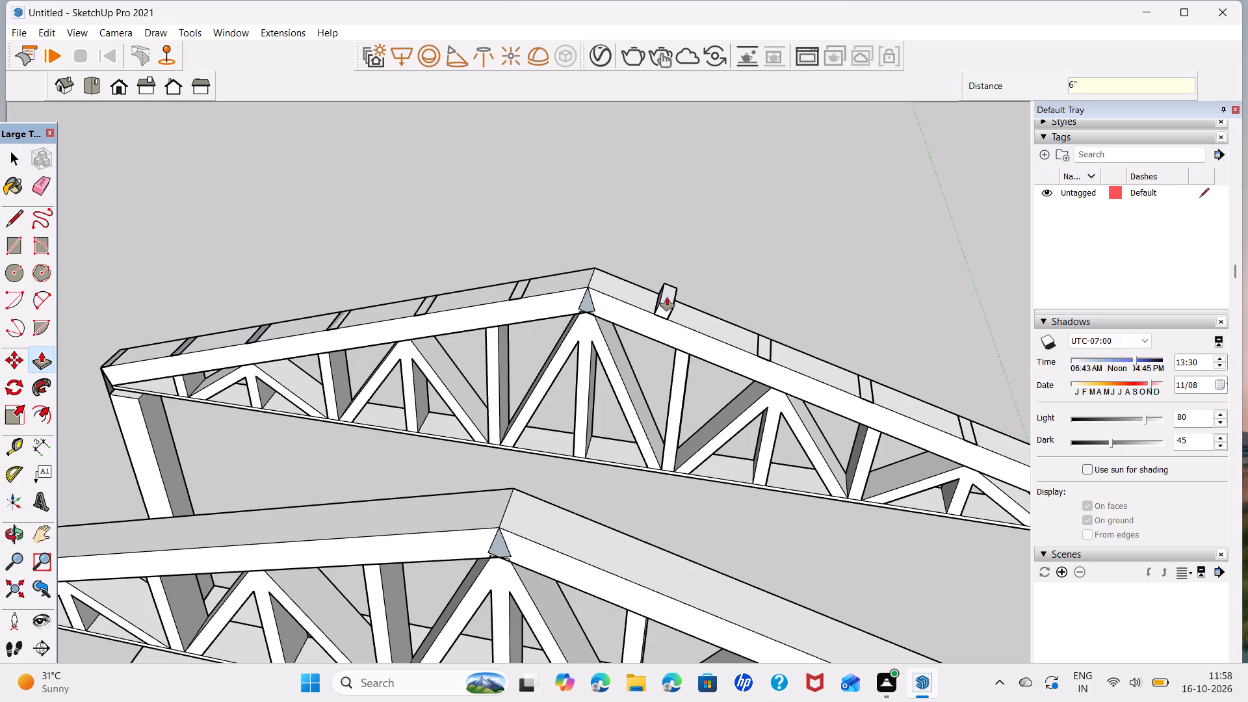
{"action": "double_click", "coordinate": [768, 350]}
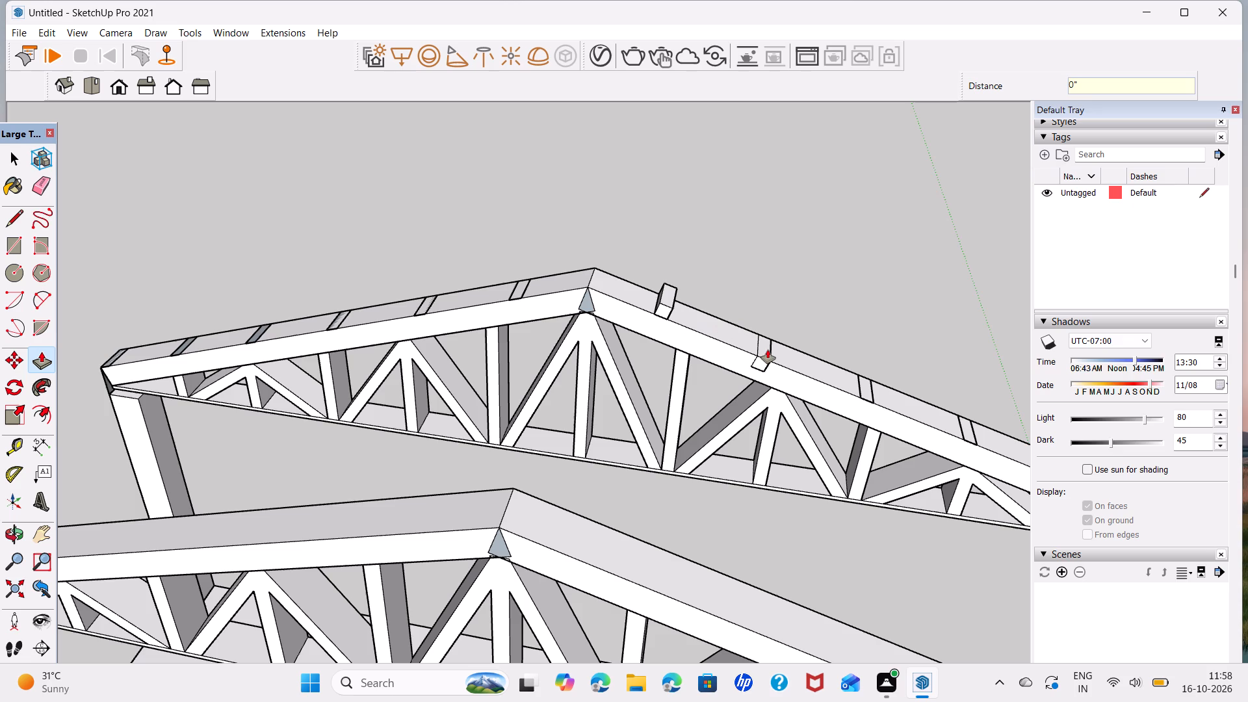
{"action": "key", "text": "ctrl+z"}
{"action": "left_click", "coordinate": [768, 350]}
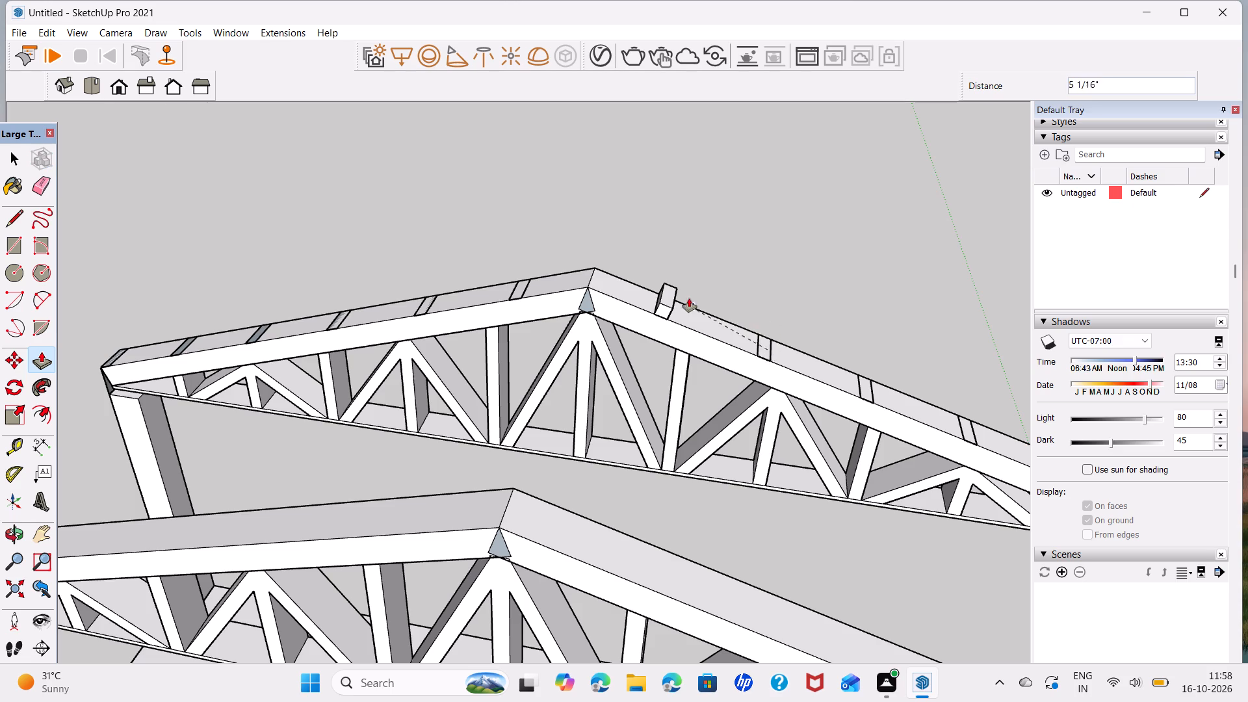
{"action": "left_click", "coordinate": [665, 300]}
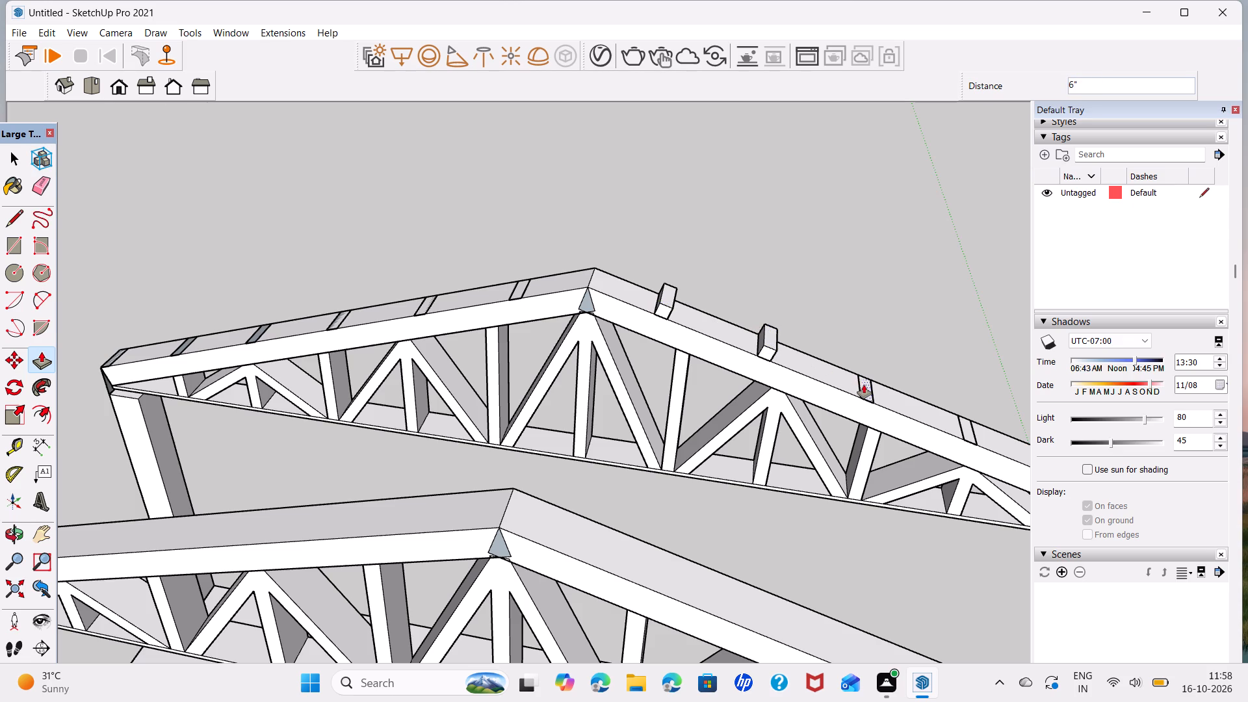
{"action": "double_click", "coordinate": [864, 385]}
{"action": "double_click", "coordinate": [972, 434]}
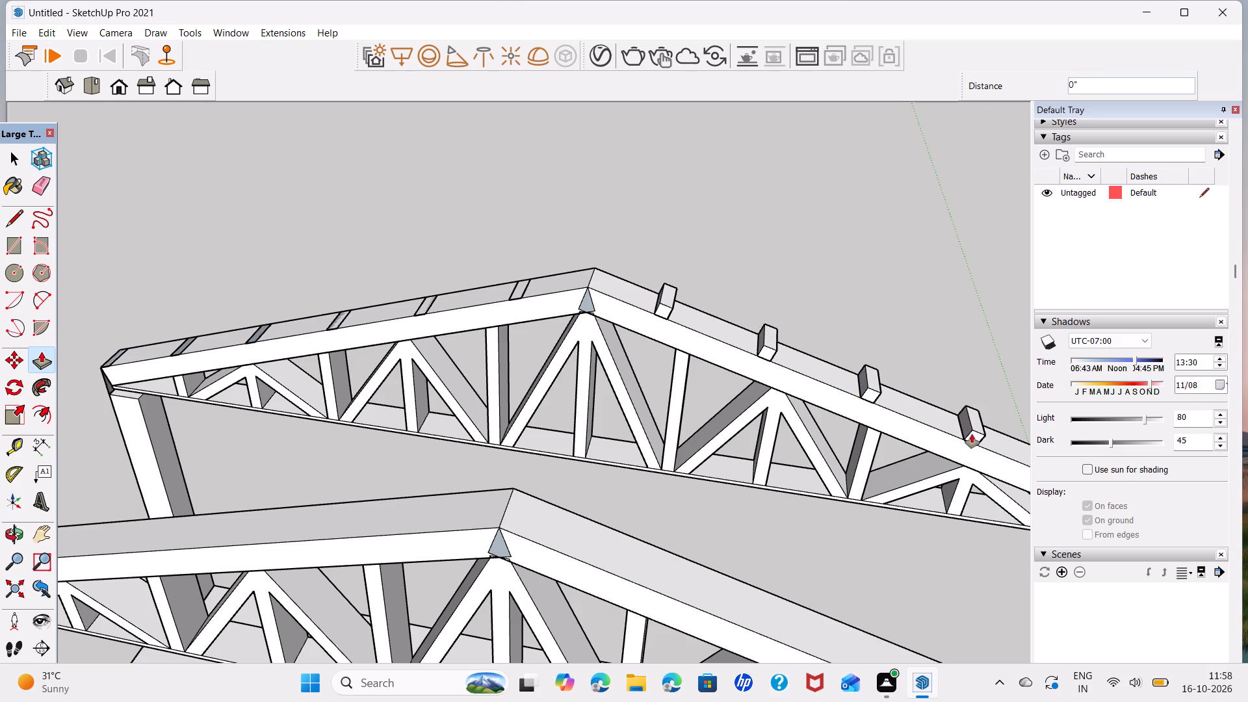
{"action": "scroll", "coordinate": [972, 434], "scroll_direction": "down", "scroll_amount": 1}
{"action": "middle_click_drag", "start_coordinate": [972, 434], "coordinate": [660, 385], "text": "shift"}
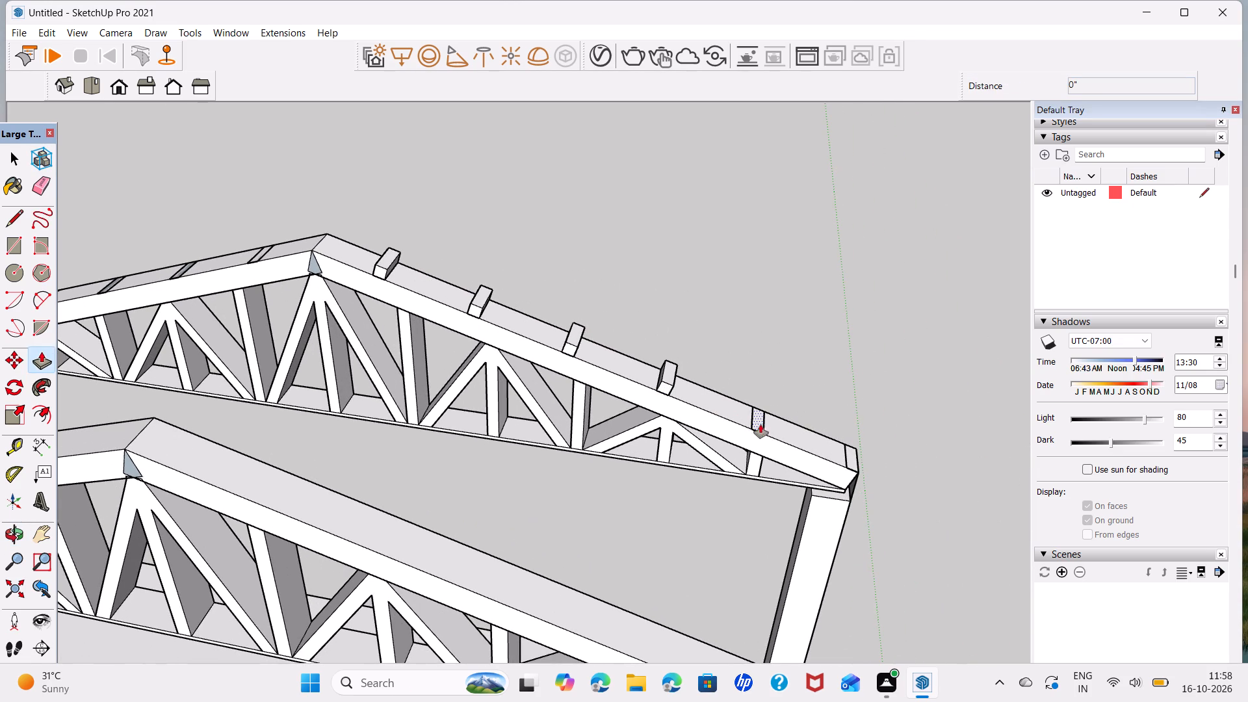
{"action": "double_click", "coordinate": [758, 428]}
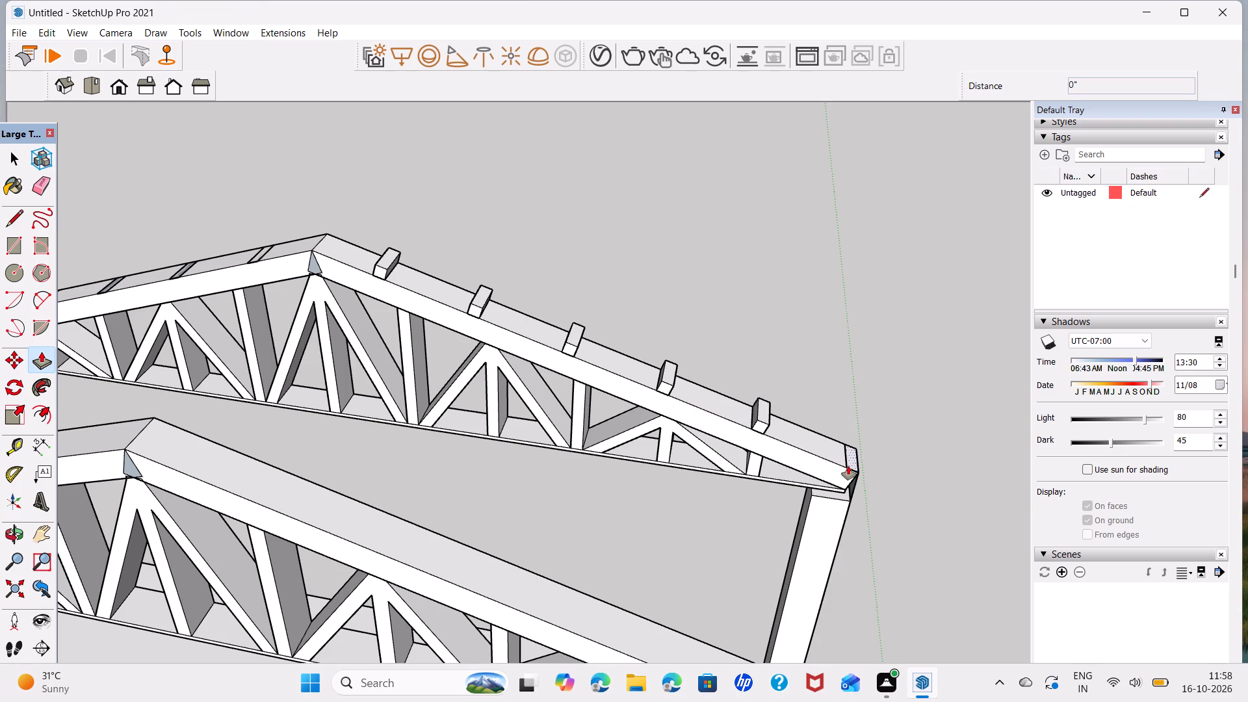
{"action": "double_click", "coordinate": [853, 466]}
Push/Pull the six rectangles on the end truss's other rafter slope outward 6" into blocks, from the ridge down to the eave.
{"action": "scroll", "coordinate": [656, 428], "scroll_direction": "down", "scroll_amount": 4}
{"action": "middle_click_drag", "start_coordinate": [630, 421], "coordinate": [783, 459]}
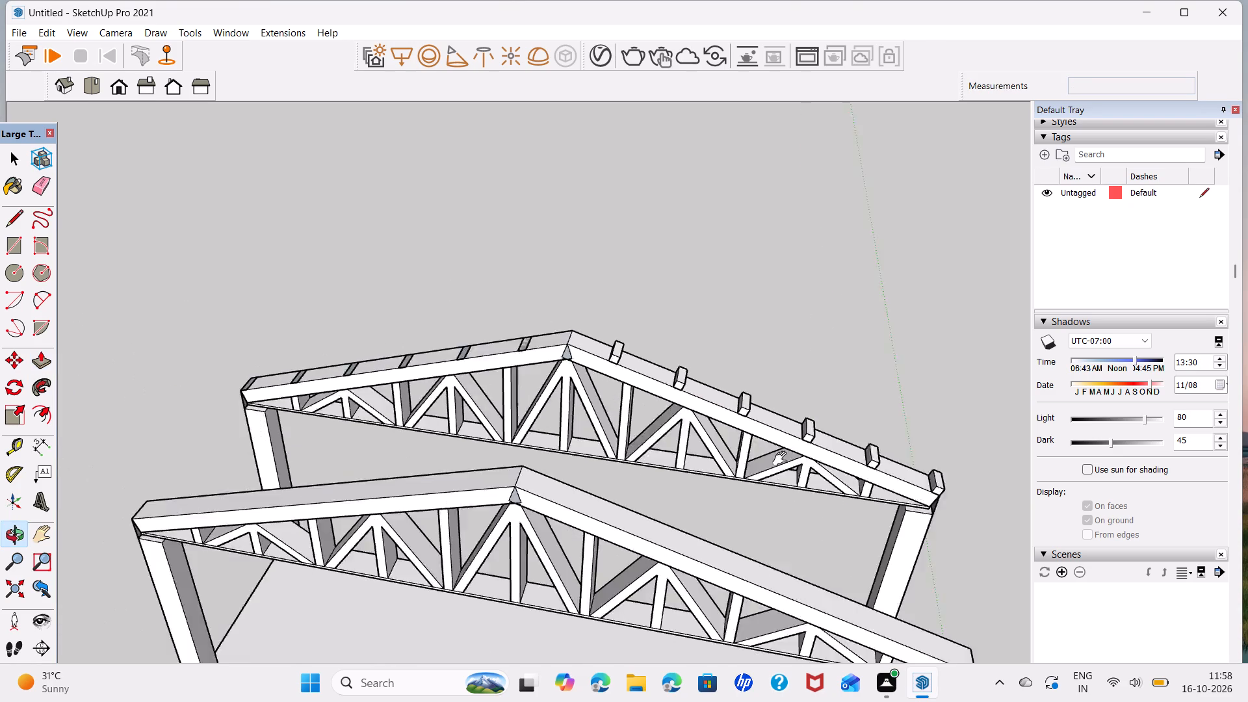
{"action": "middle_click_drag", "start_coordinate": [783, 459], "coordinate": [1061, 527]}
{"action": "scroll", "coordinate": [823, 427], "scroll_direction": "up", "scroll_amount": 4}
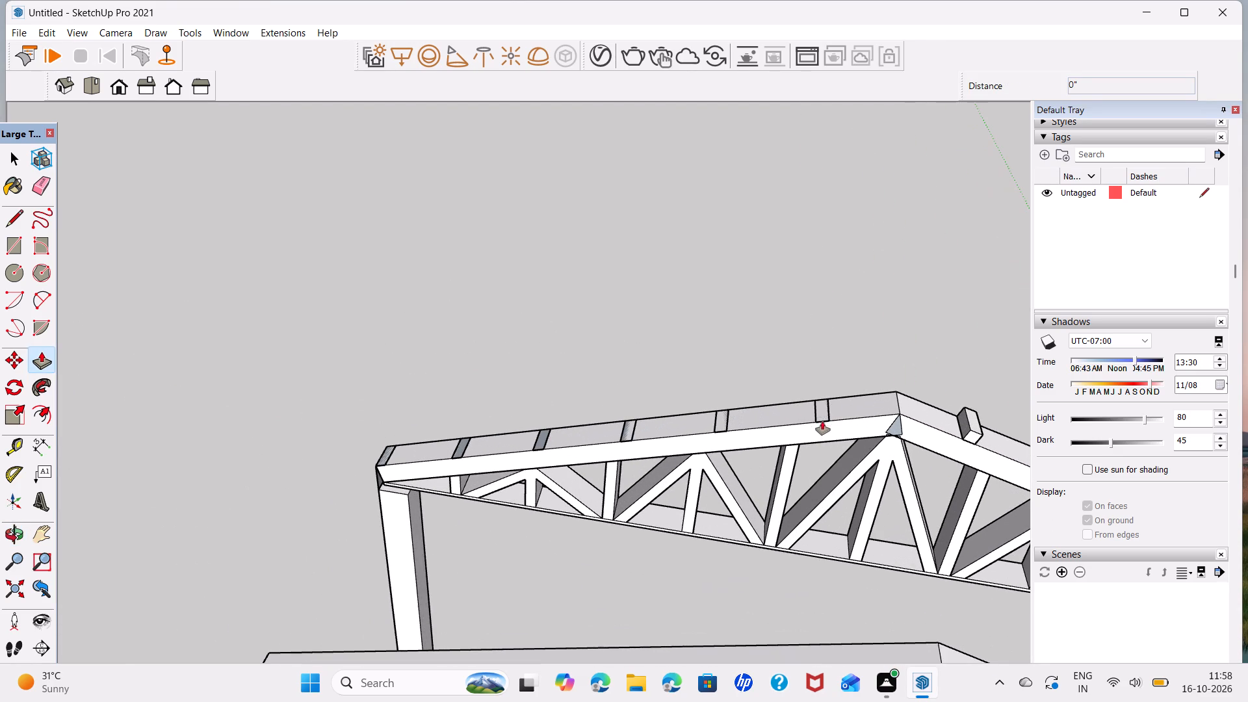
{"action": "double_click", "coordinate": [822, 415]}
{"action": "key", "text": "ctrl+z"}
{"action": "left_click", "coordinate": [824, 413]}
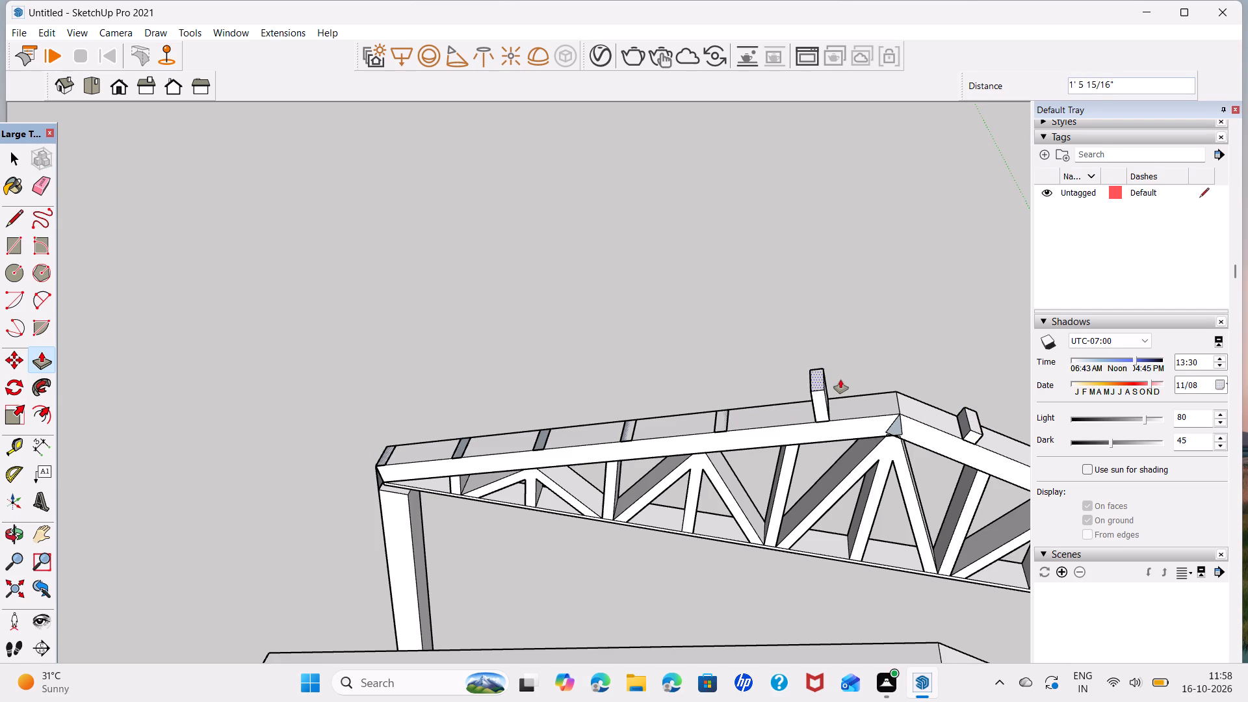
{"action": "key", "text": "6"}
{"action": "key", "text": "Return"}
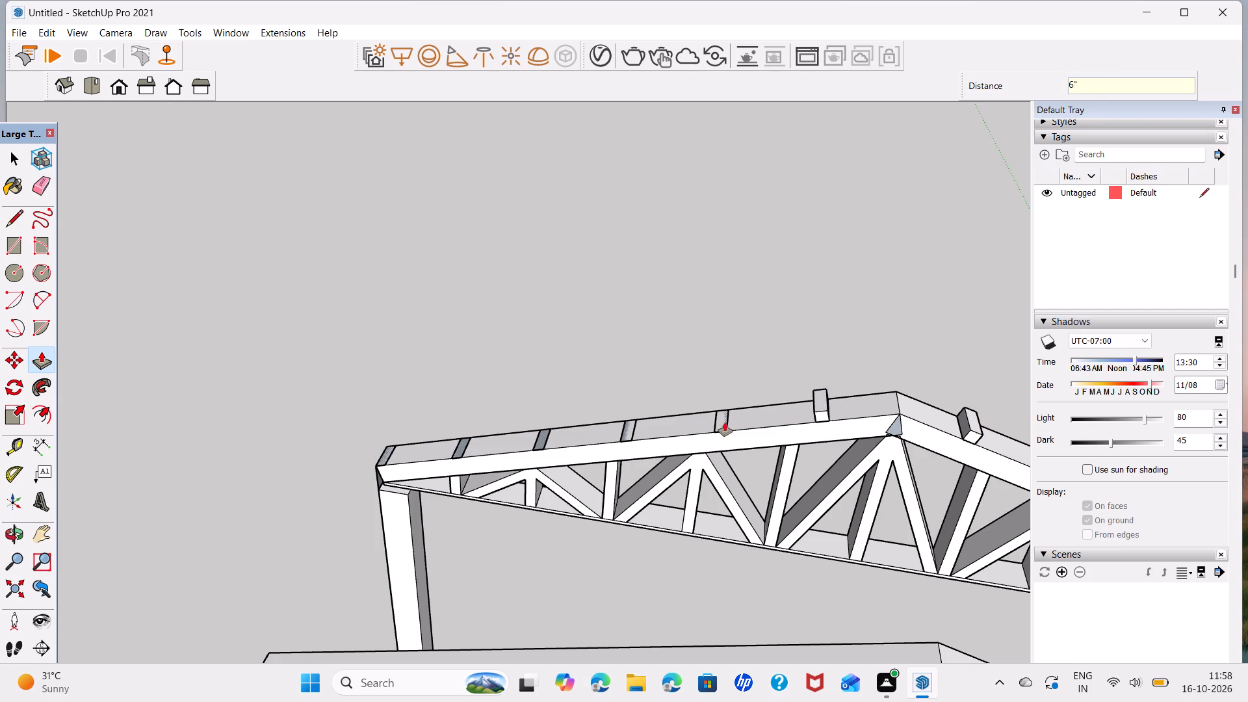
{"action": "double_click", "coordinate": [725, 423]}
{"action": "double_click", "coordinate": [626, 438]}
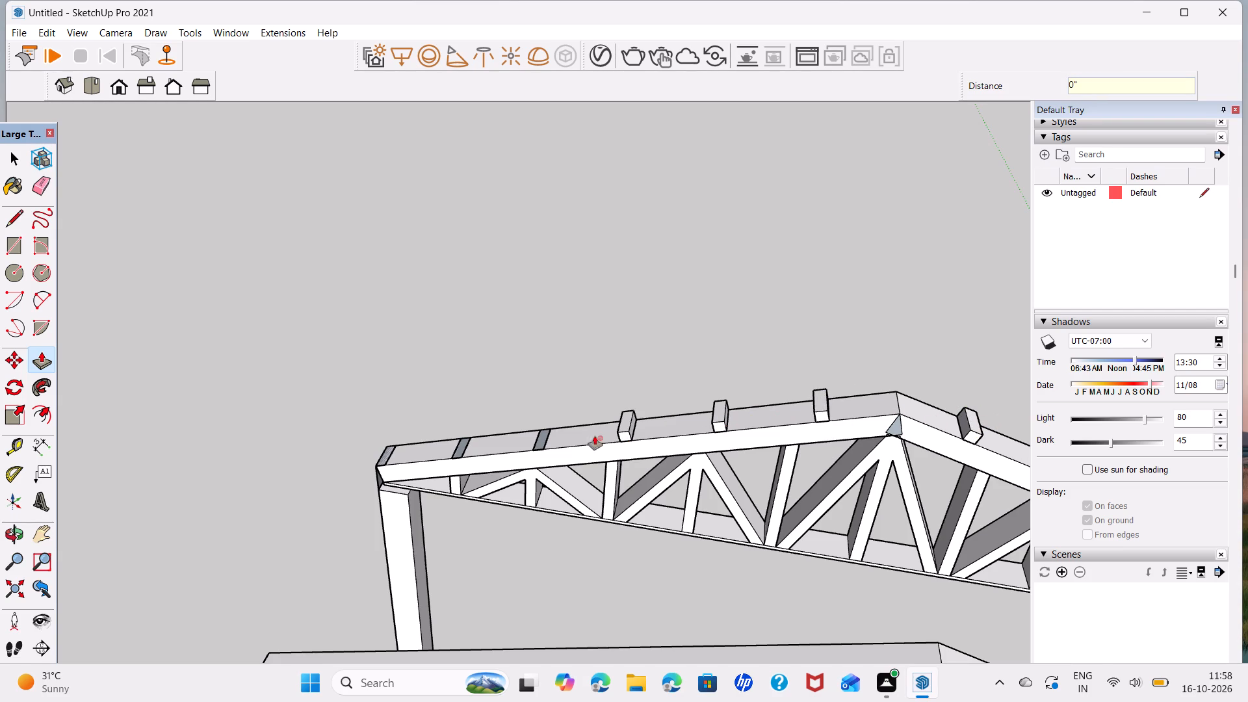
{"action": "double_click", "coordinate": [543, 442]}
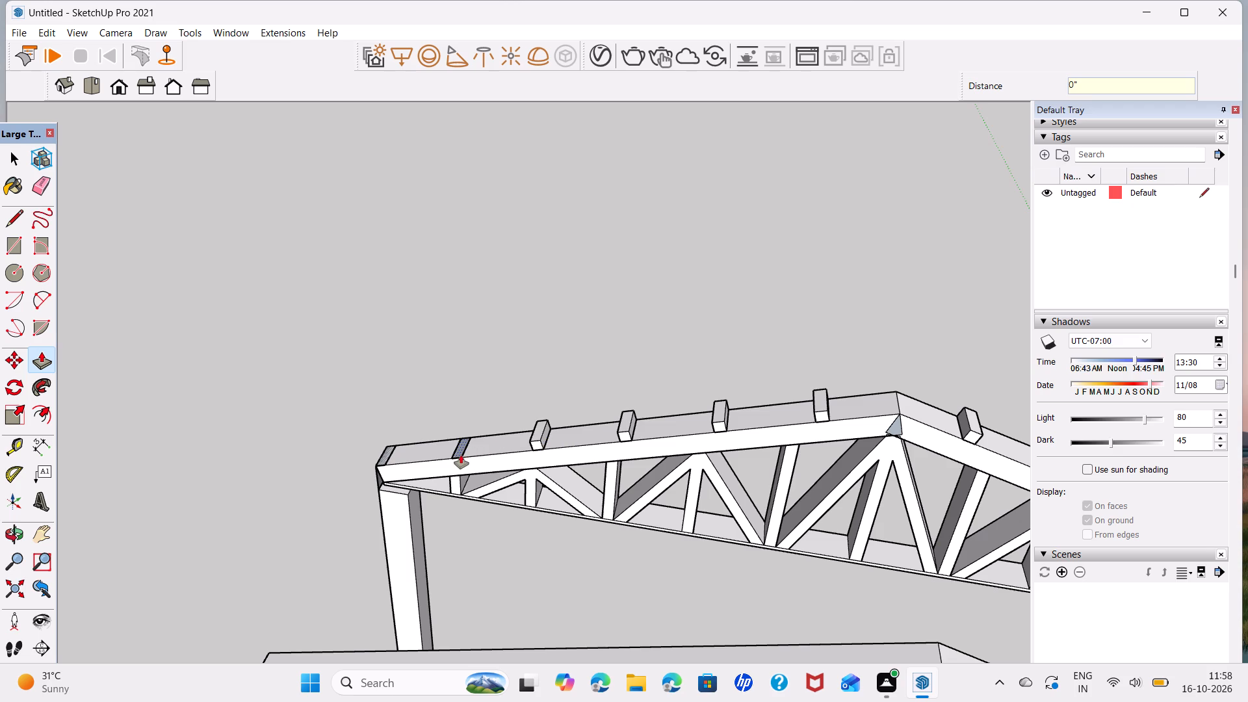
{"action": "double_click", "coordinate": [461, 455]}
{"action": "double_click", "coordinate": [380, 461]}
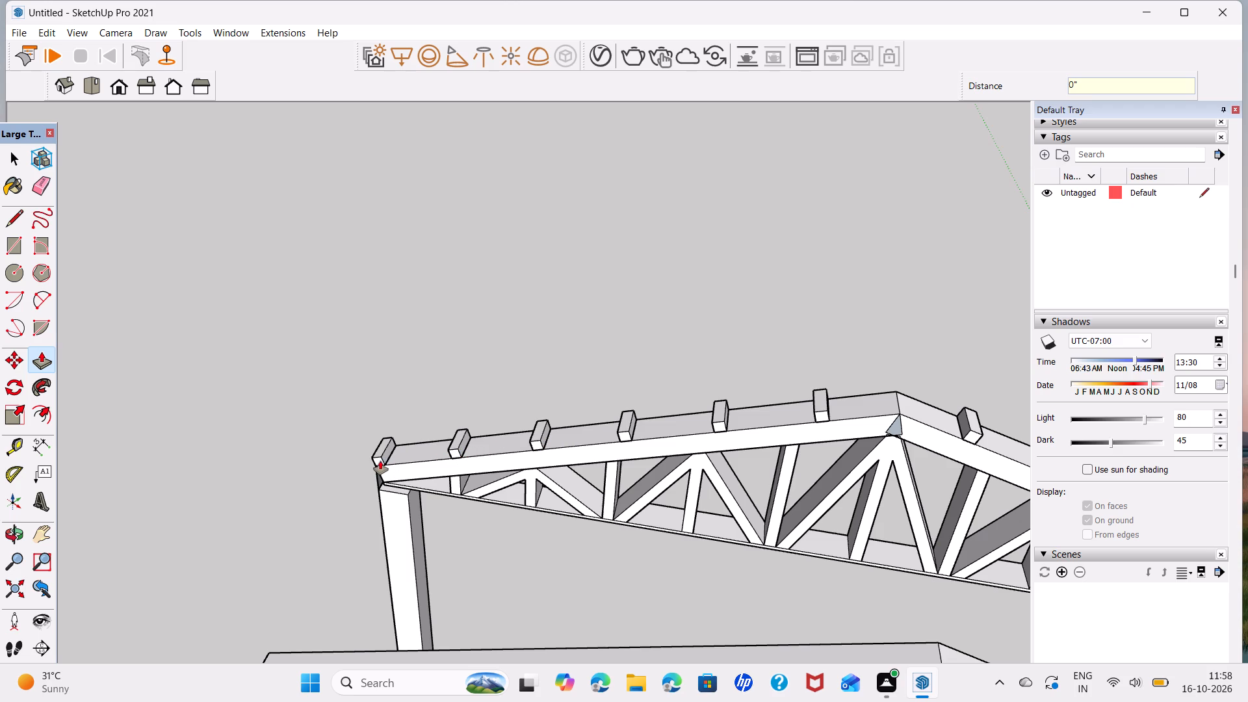
{"action": "key", "text": "space"}
Push/Pull the end face of the eave purlin block 215' 4" along the shed to the far end truss.
{"action": "middle_click_drag", "start_coordinate": [644, 484], "coordinate": [661, 408]}
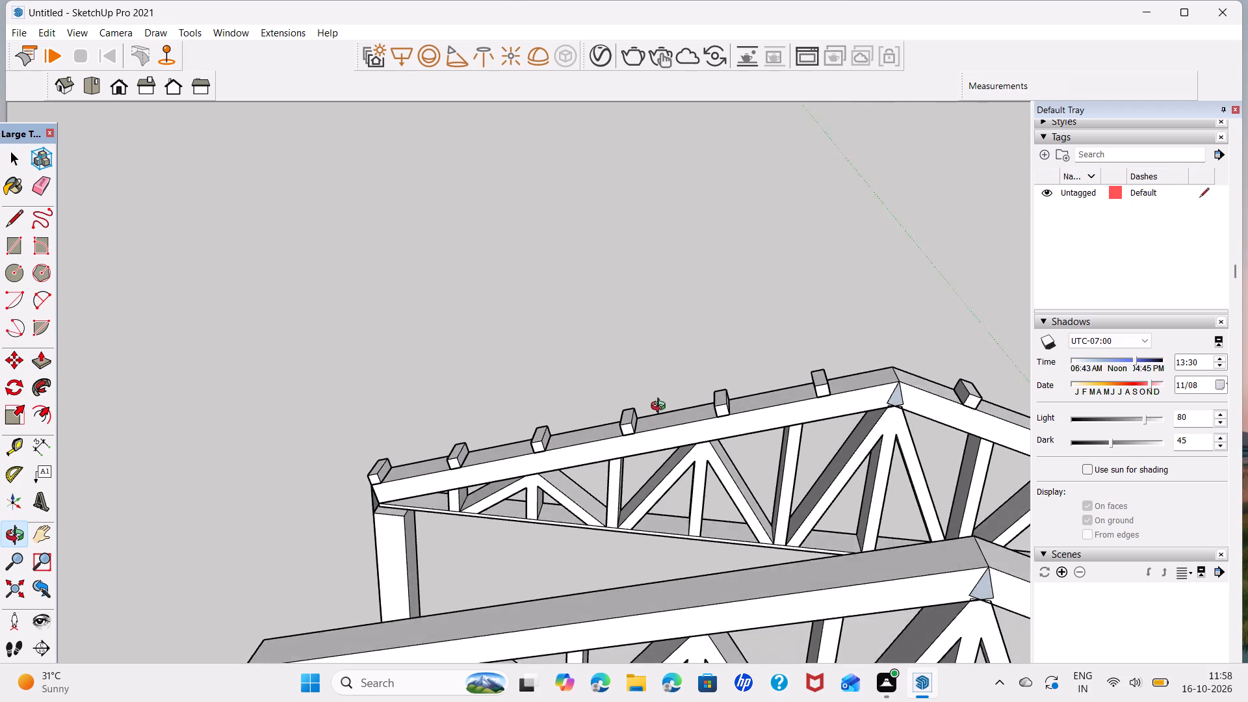
{"action": "middle_click_drag", "start_coordinate": [661, 408], "coordinate": [928, 343]}
{"action": "middle_click_drag", "start_coordinate": [441, 523], "coordinate": [766, 508]}
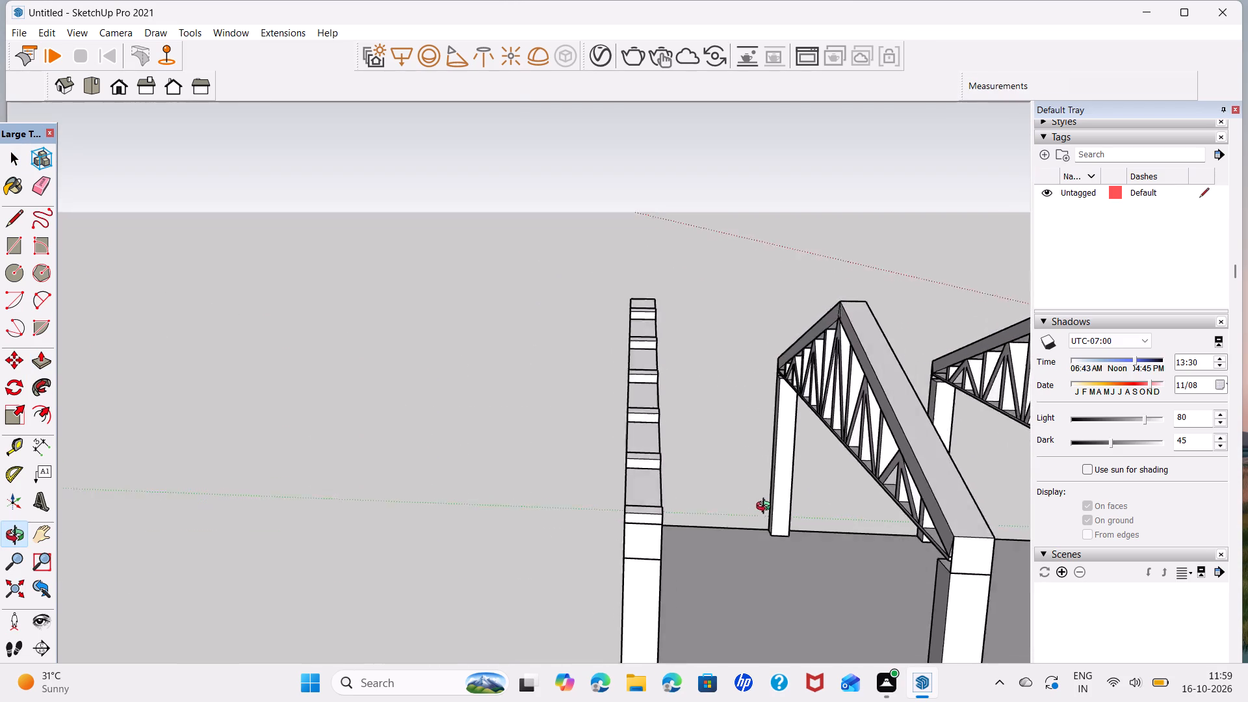
{"action": "middle_click_drag", "start_coordinate": [766, 508], "coordinate": [612, 439]}
{"action": "scroll", "coordinate": [543, 472], "scroll_direction": "up", "scroll_amount": 5}
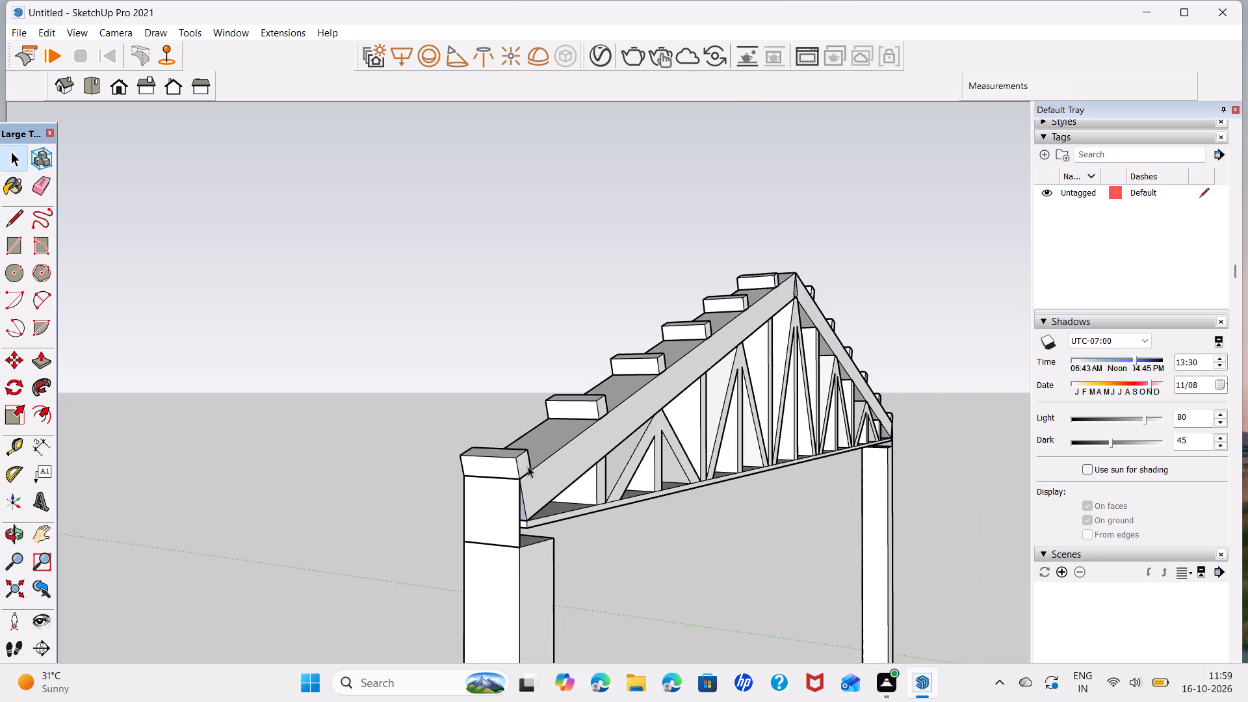
{"action": "key", "text": "p"}
{"action": "left_click", "coordinate": [524, 463]}
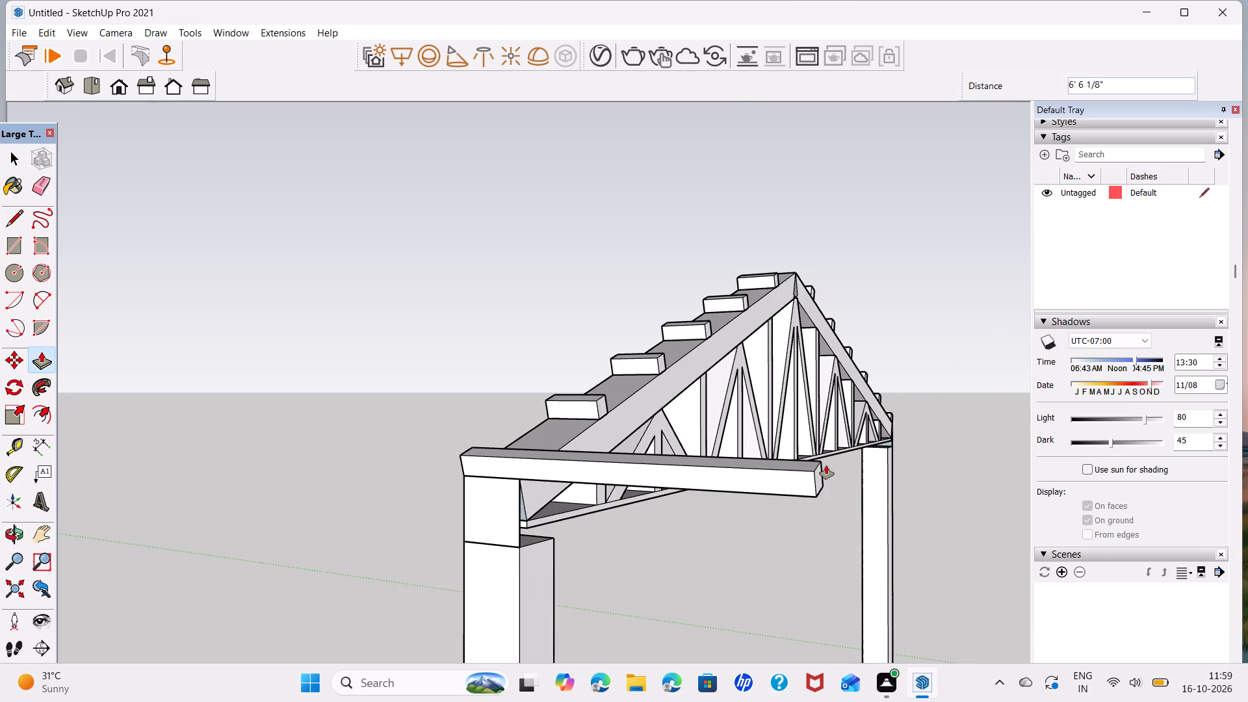
{"action": "scroll", "coordinate": [858, 471], "scroll_direction": "down", "scroll_amount": 13}
{"action": "scroll", "coordinate": [1004, 472], "scroll_direction": "down", "scroll_amount": 5}
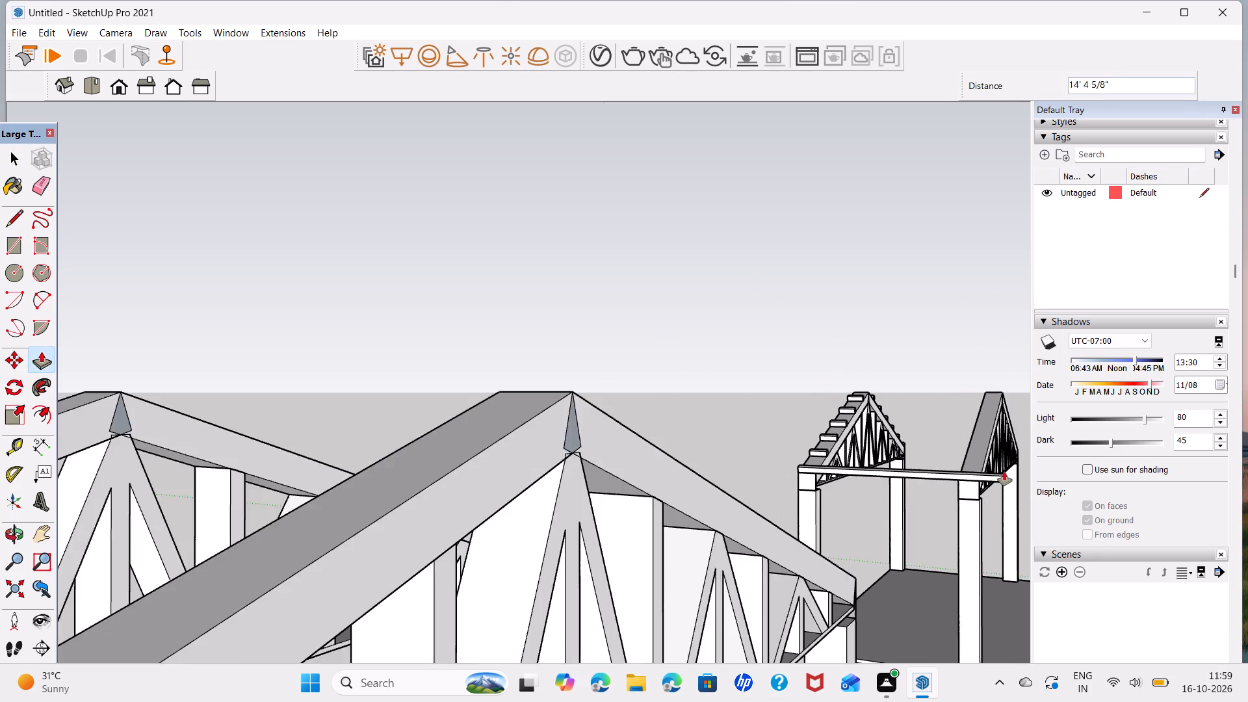
{"action": "middle_click_drag", "start_coordinate": [1005, 472], "coordinate": [586, 374]}
{"action": "scroll", "coordinate": [586, 374], "scroll_direction": "down", "scroll_amount": 16}
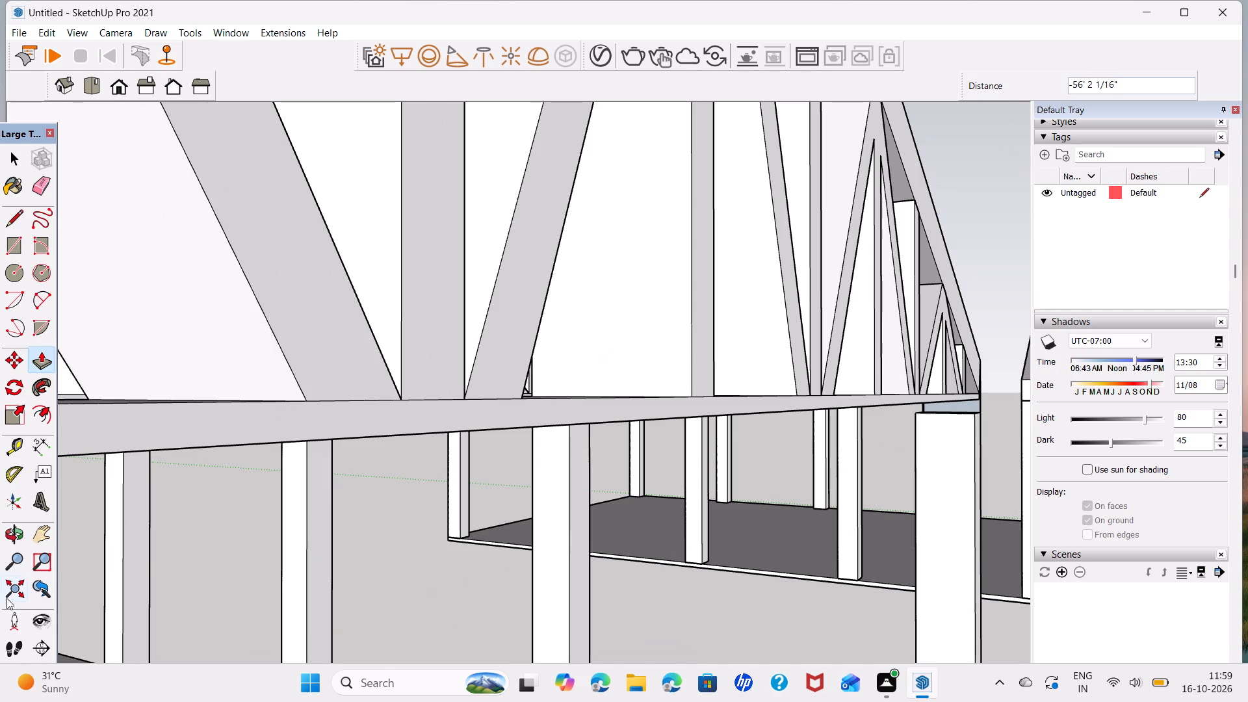
{"action": "left_click", "coordinate": [4, 594]}
{"action": "middle_click_drag", "start_coordinate": [725, 305], "coordinate": [660, 473]}
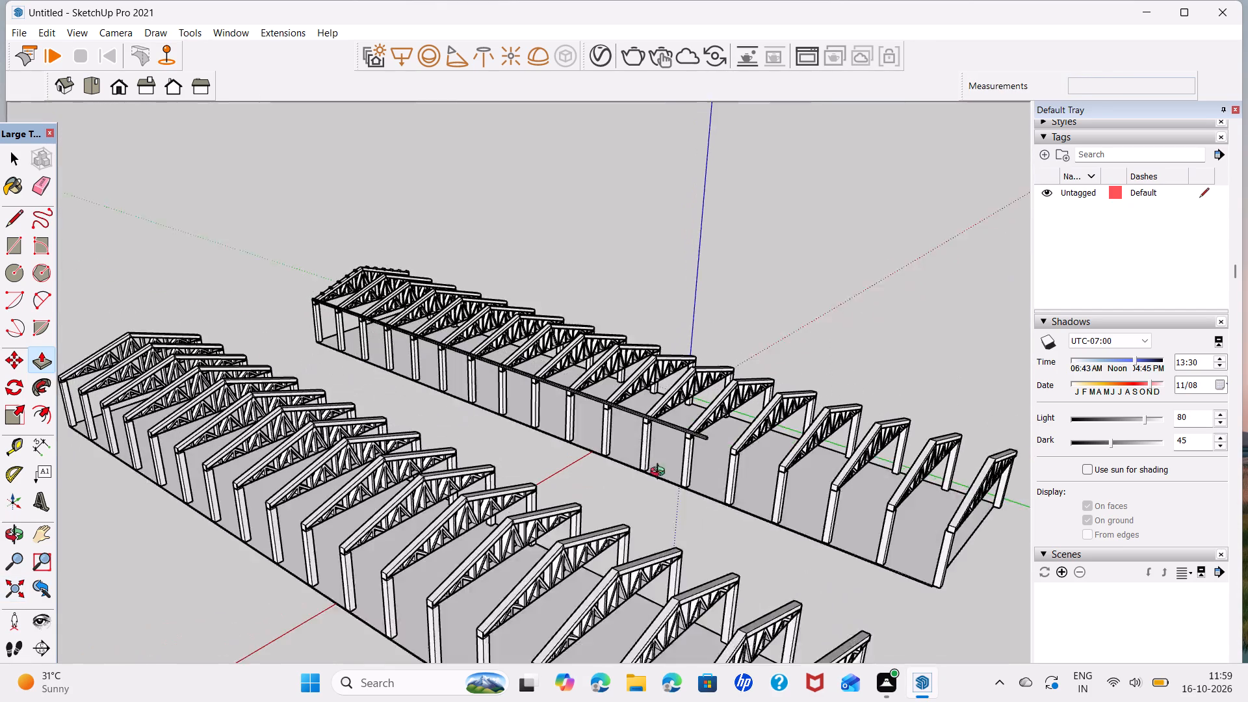
{"action": "middle_click_drag", "start_coordinate": [660, 473], "coordinate": [624, 513]}
{"action": "scroll", "coordinate": [913, 615], "scroll_direction": "up", "scroll_amount": 9}
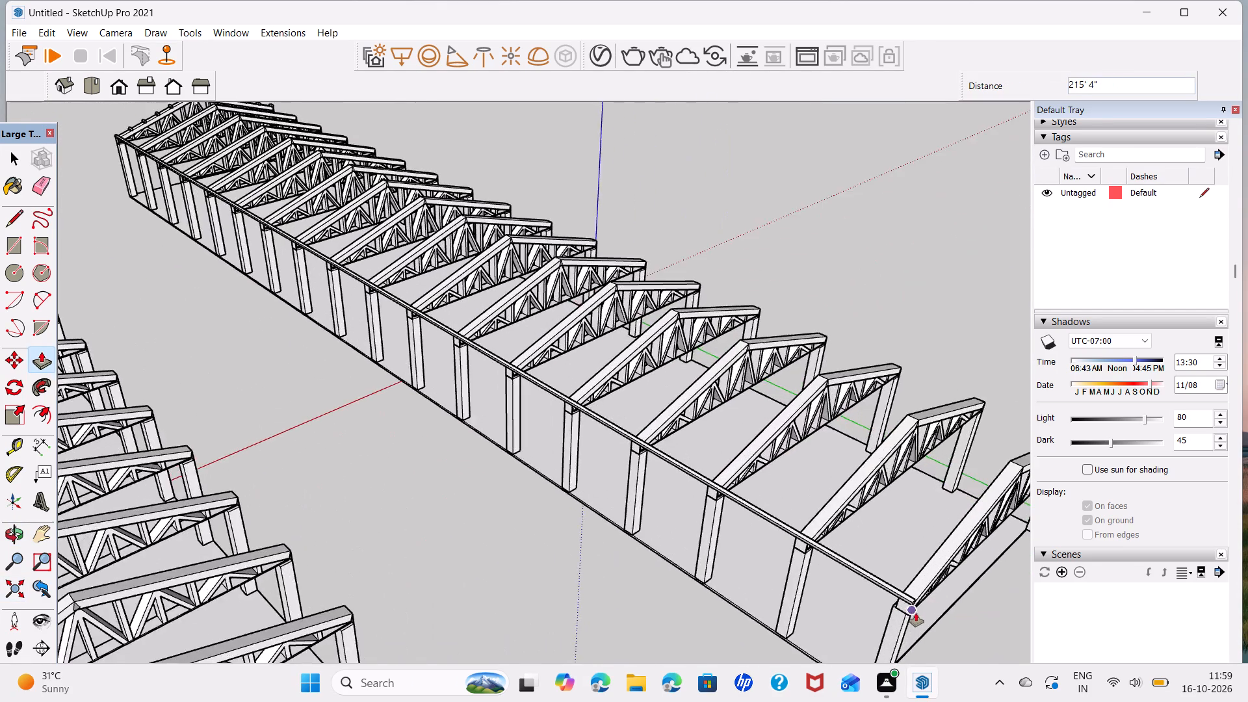
{"action": "scroll", "coordinate": [916, 613], "scroll_direction": "up", "scroll_amount": 5}
{"action": "left_click", "coordinate": [909, 596]}
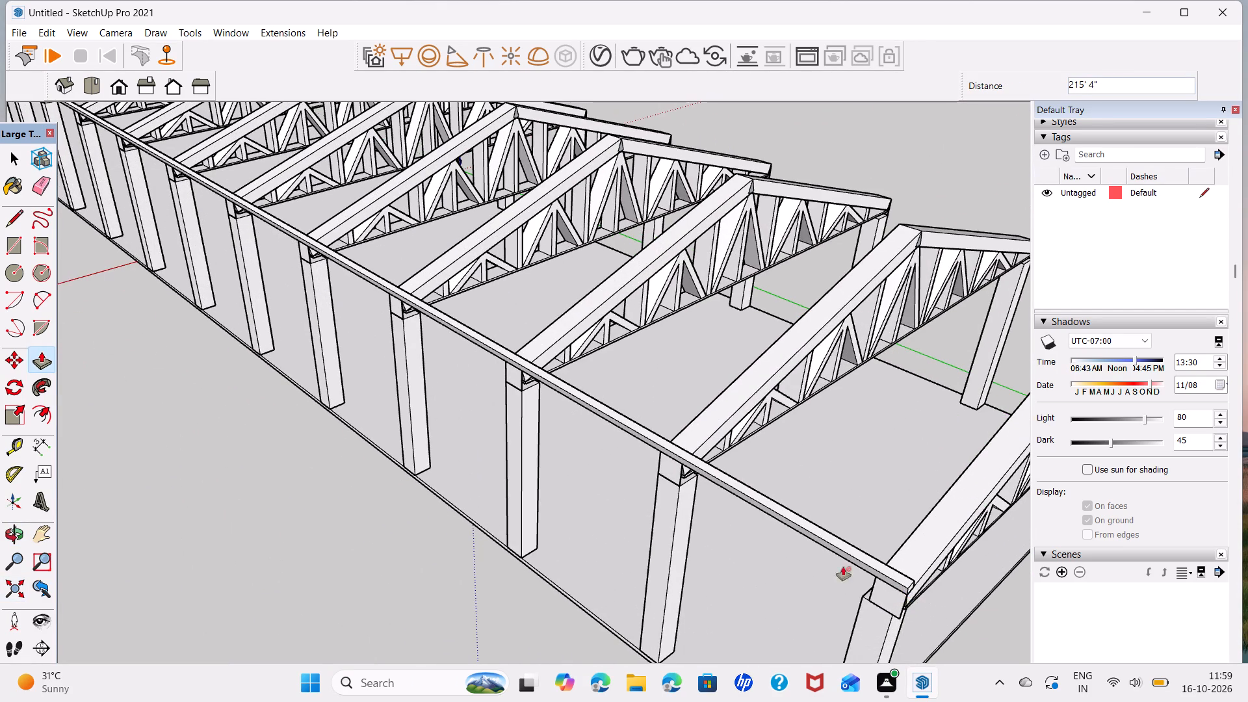
Extend the other five purlin blocks on the same roof slope by the same 215' 4" Push/Pull, from eave to ridge.
{"action": "scroll", "coordinate": [768, 504], "scroll_direction": "down", "scroll_amount": 7}
{"action": "middle_click_drag", "start_coordinate": [501, 363], "coordinate": [944, 701], "text": "shift"}
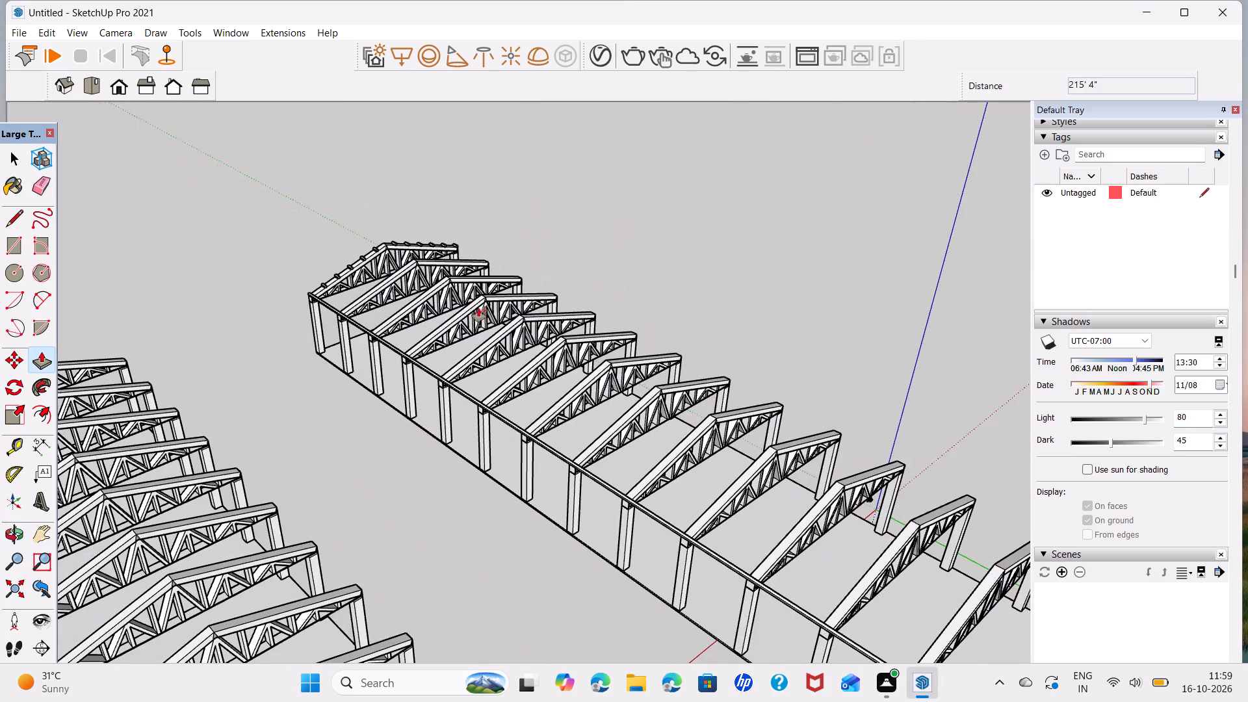
{"action": "scroll", "coordinate": [336, 279], "scroll_direction": "up", "scroll_amount": 15}
{"action": "scroll", "coordinate": [291, 288], "scroll_direction": "up", "scroll_amount": 7}
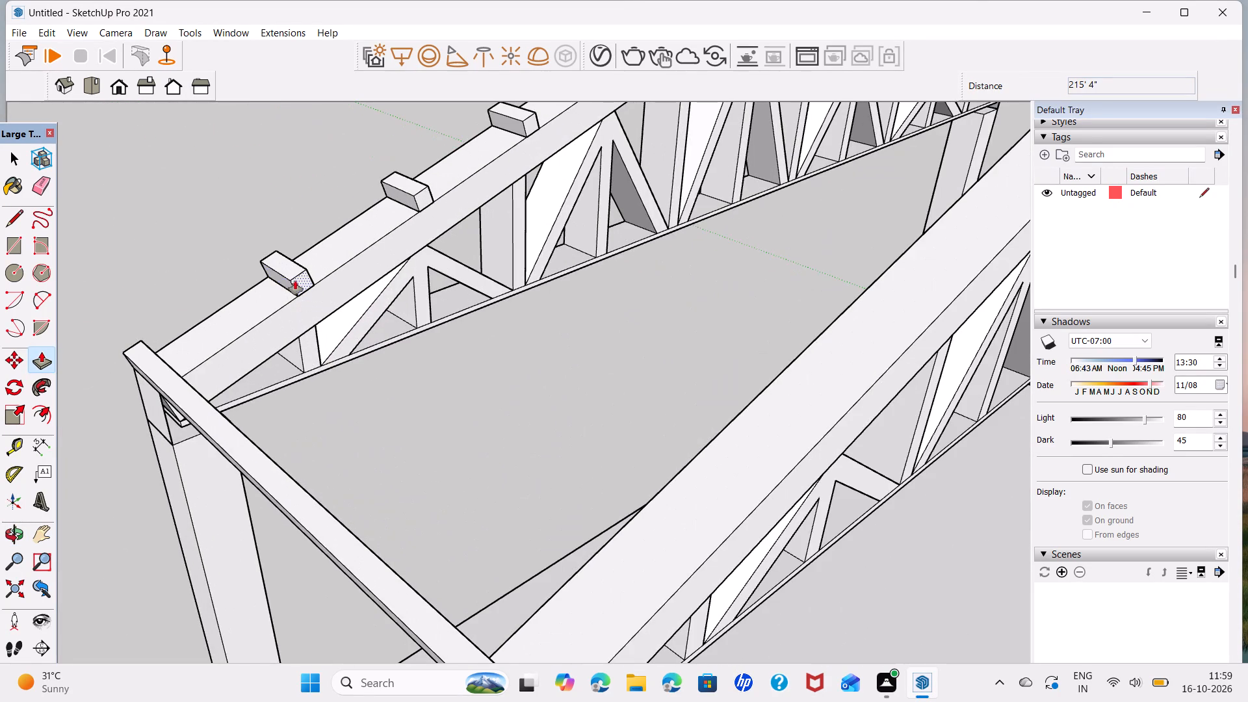
{"action": "double_click", "coordinate": [298, 285]}
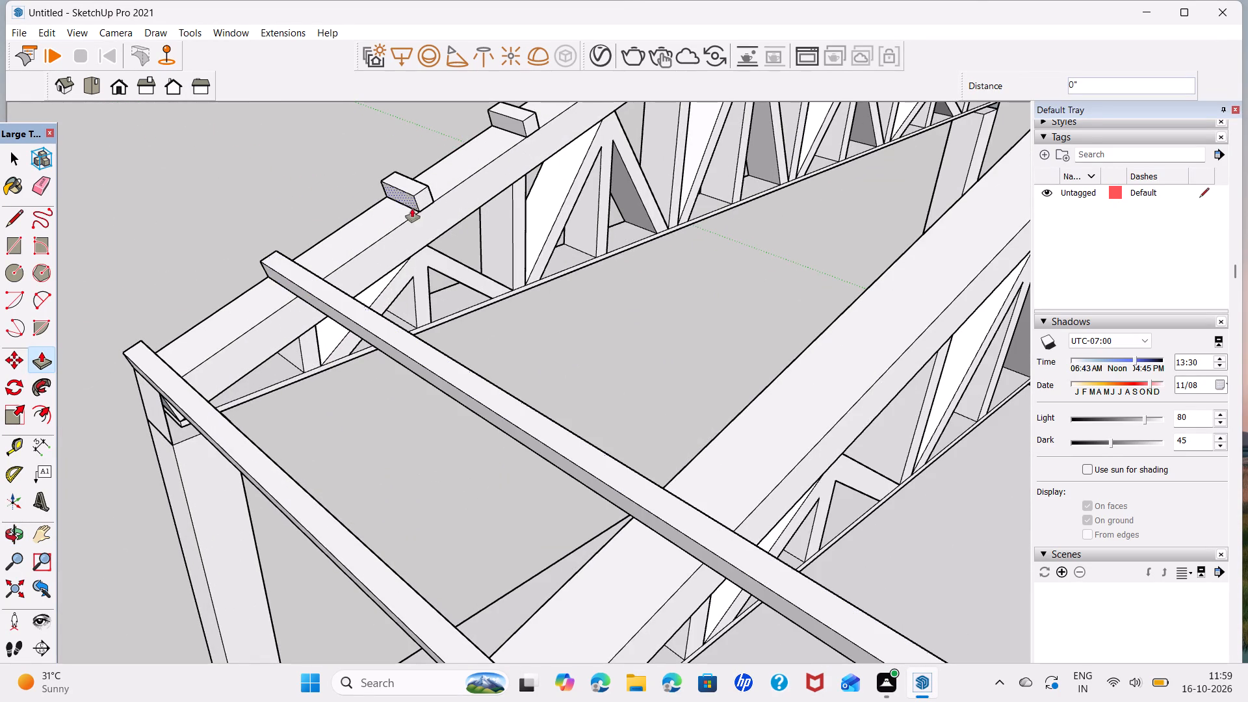
{"action": "double_click", "coordinate": [428, 198]}
{"action": "scroll", "coordinate": [428, 198], "scroll_direction": "up", "scroll_amount": 1}
{"action": "middle_click_drag", "start_coordinate": [428, 198], "coordinate": [249, 407]}
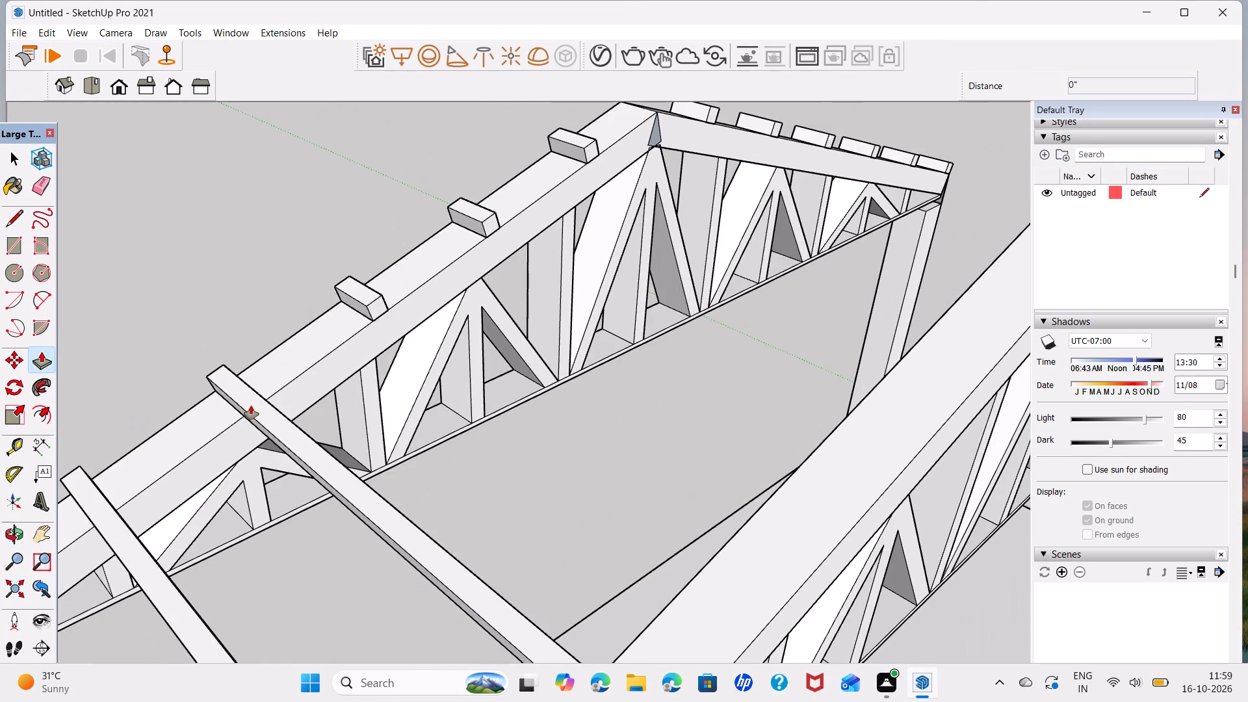
{"action": "double_click", "coordinate": [383, 305]}
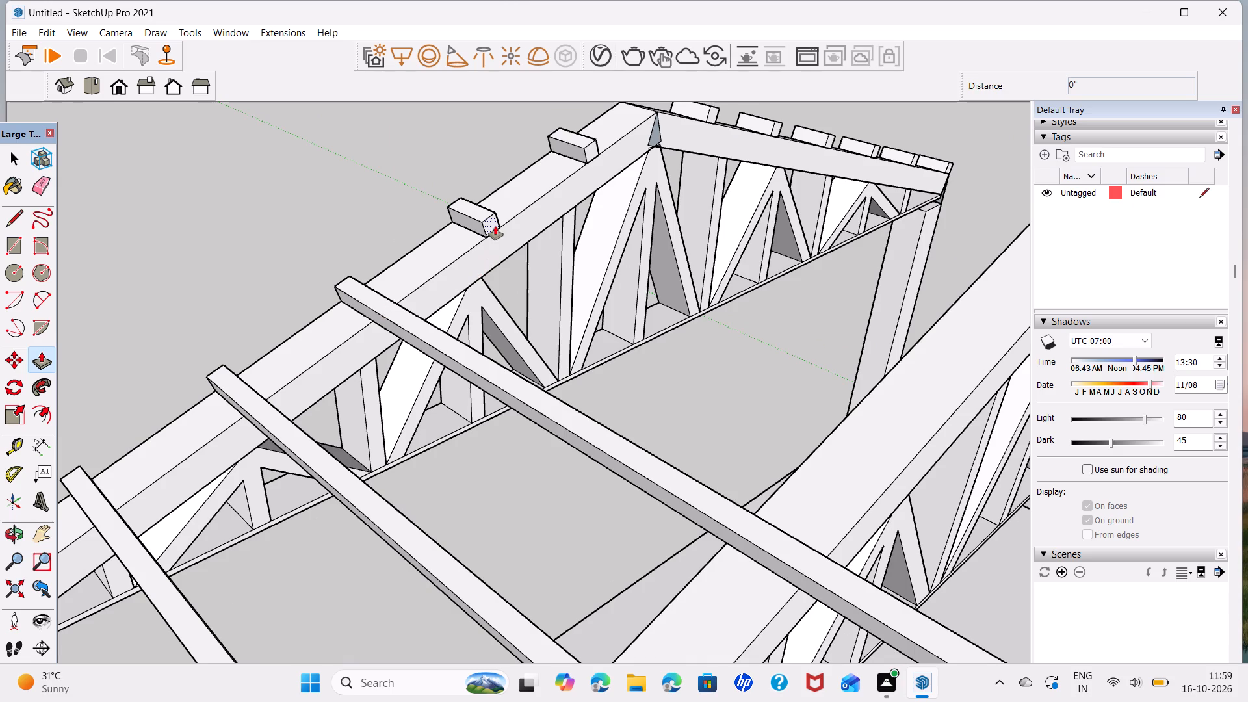
{"action": "double_click", "coordinate": [495, 226]}
{"action": "middle_click_drag", "start_coordinate": [495, 226], "coordinate": [114, 449], "text": "shift"}
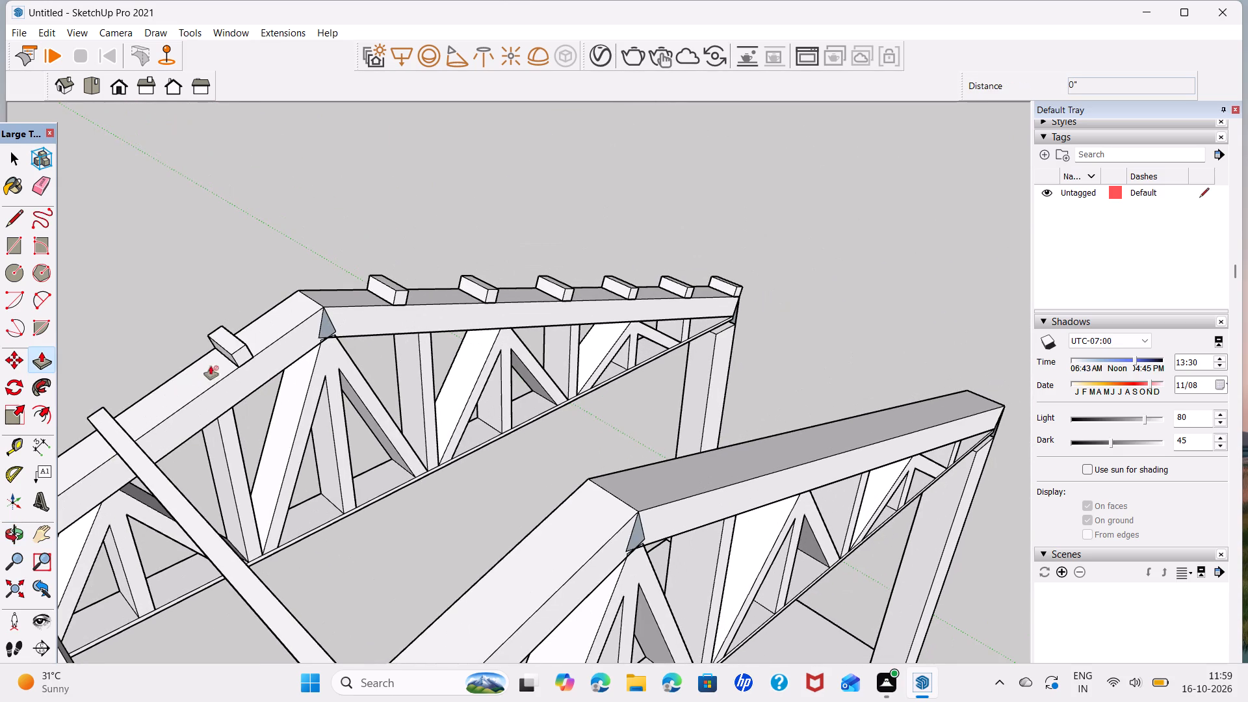
{"action": "double_click", "coordinate": [241, 363]}
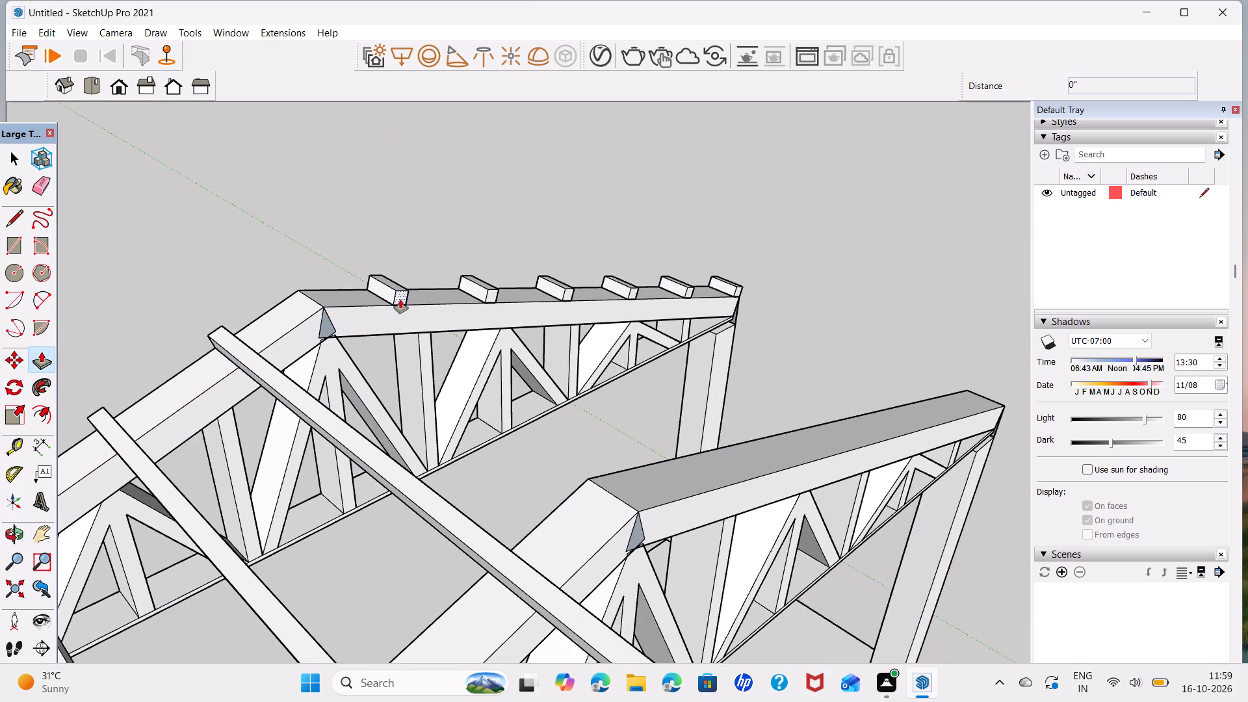
Extend the six purlin blocks on the other roof slope by the same 215' 4" Push/Pull, from ridge to eave.
{"action": "double_click", "coordinate": [400, 299]}
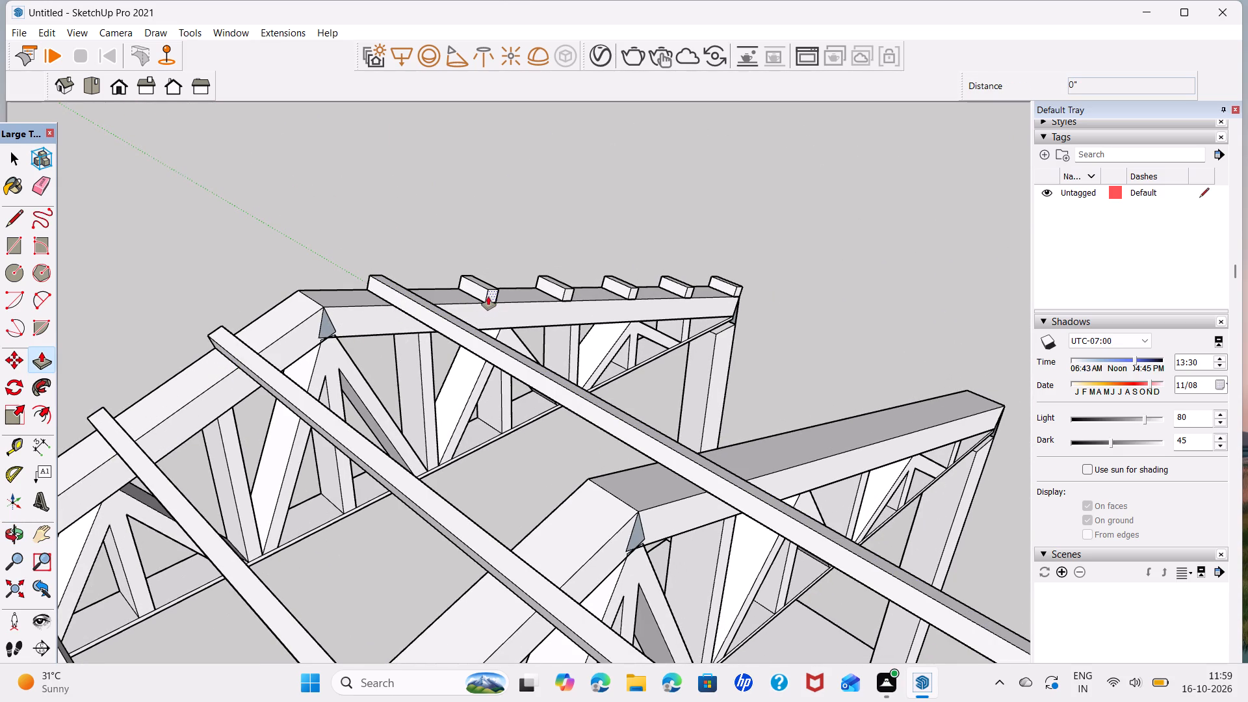
{"action": "left_click", "coordinate": [488, 296]}
{"action": "left_click", "coordinate": [488, 296]}
{"action": "double_click", "coordinate": [567, 295]}
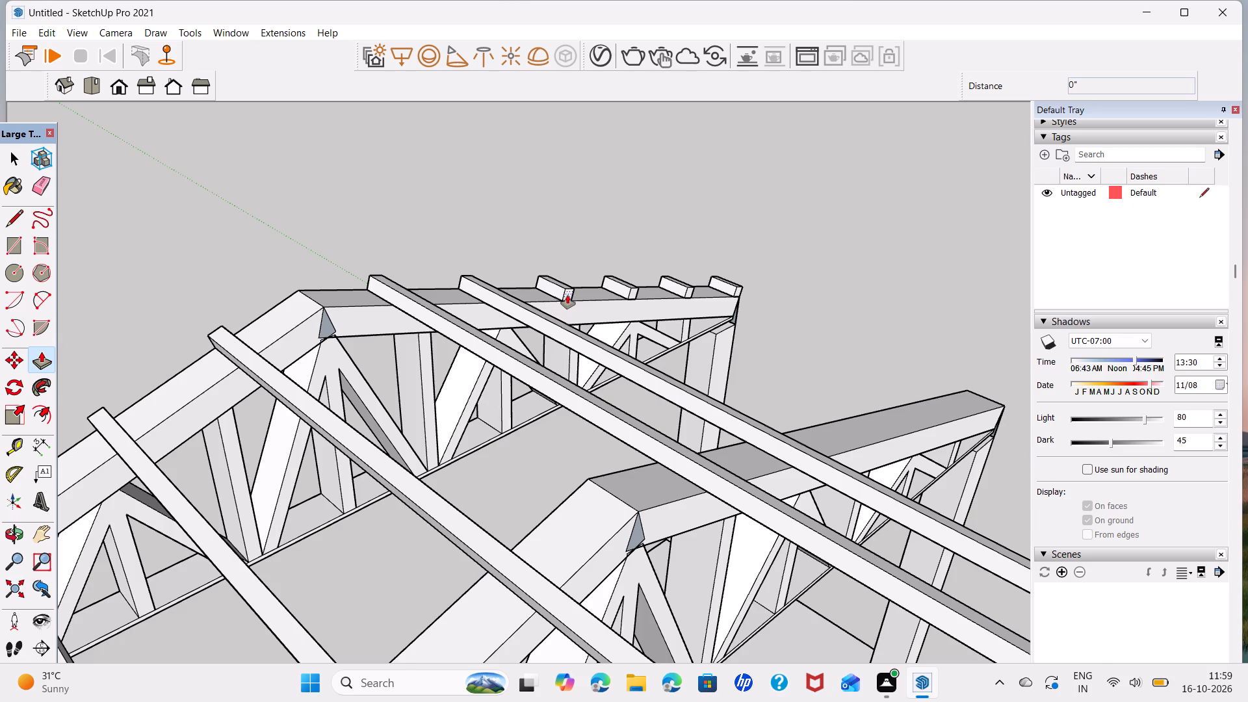
{"action": "double_click", "coordinate": [634, 298]}
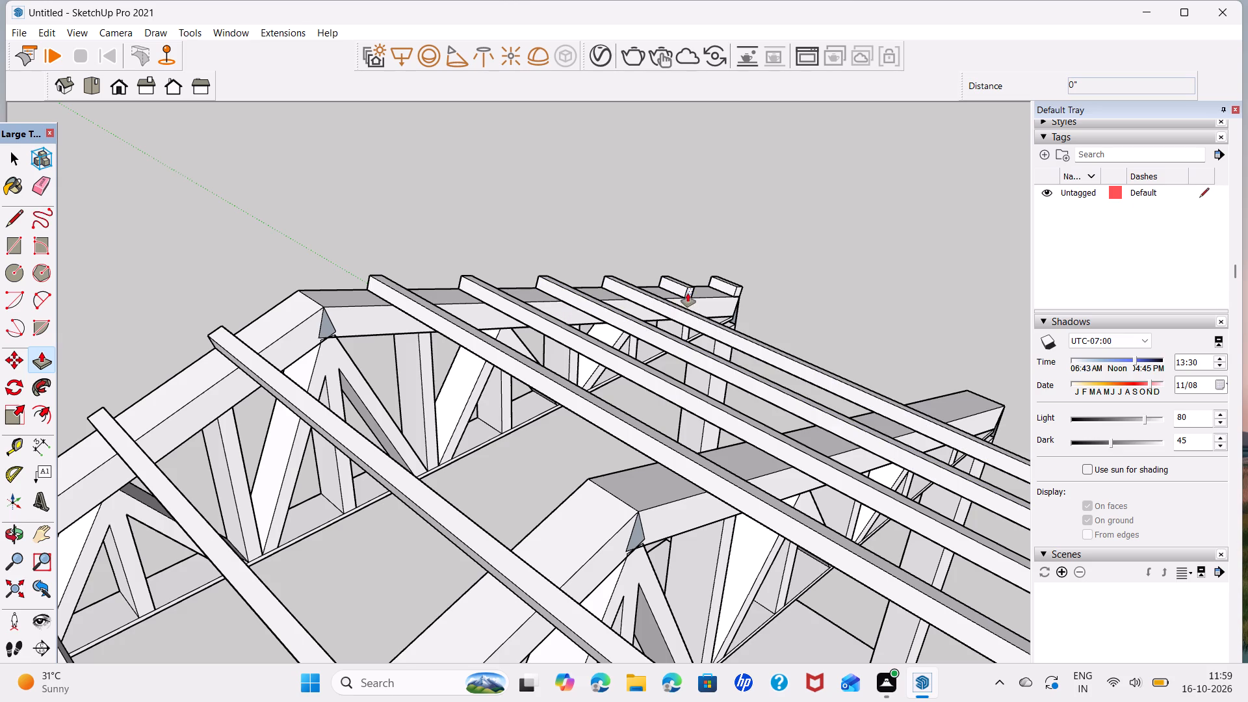
{"action": "double_click", "coordinate": [688, 293]}
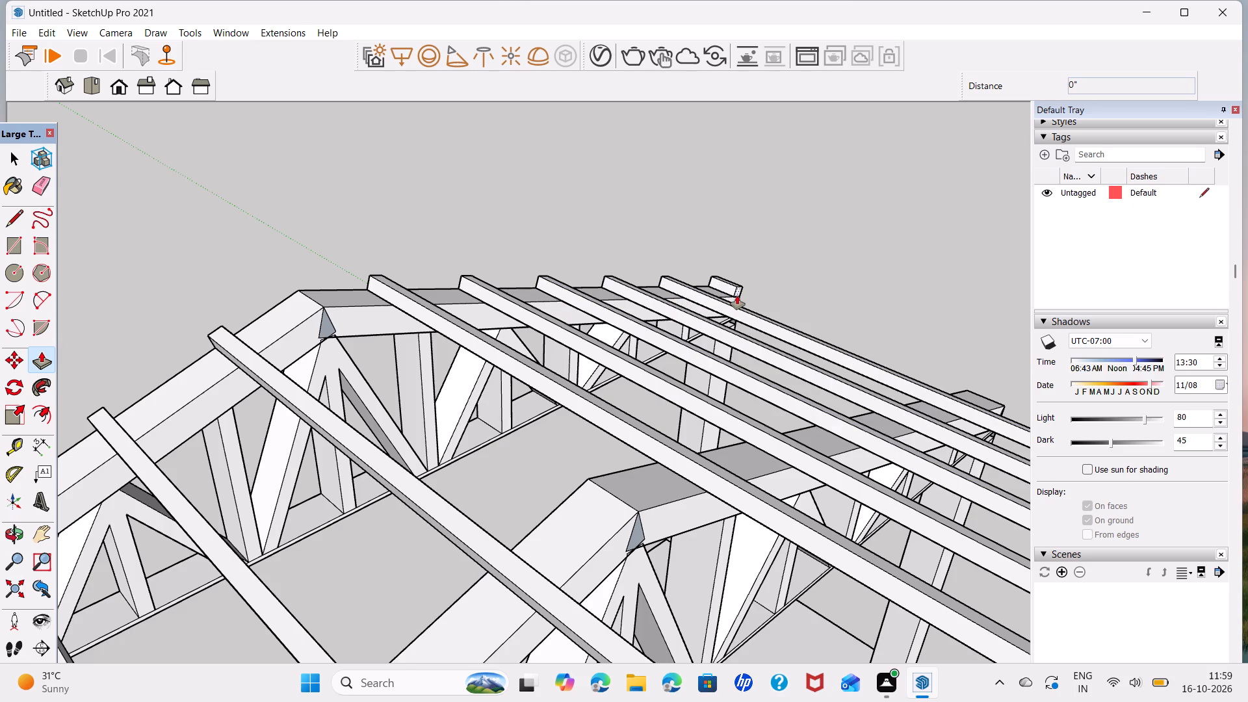
{"action": "double_click", "coordinate": [737, 296]}
{"action": "key", "text": "space"}
Select all twelve full-length purlins across both roof slopes and make them one group.
{"action": "scroll", "coordinate": [775, 218], "scroll_direction": "down", "scroll_amount": 15}
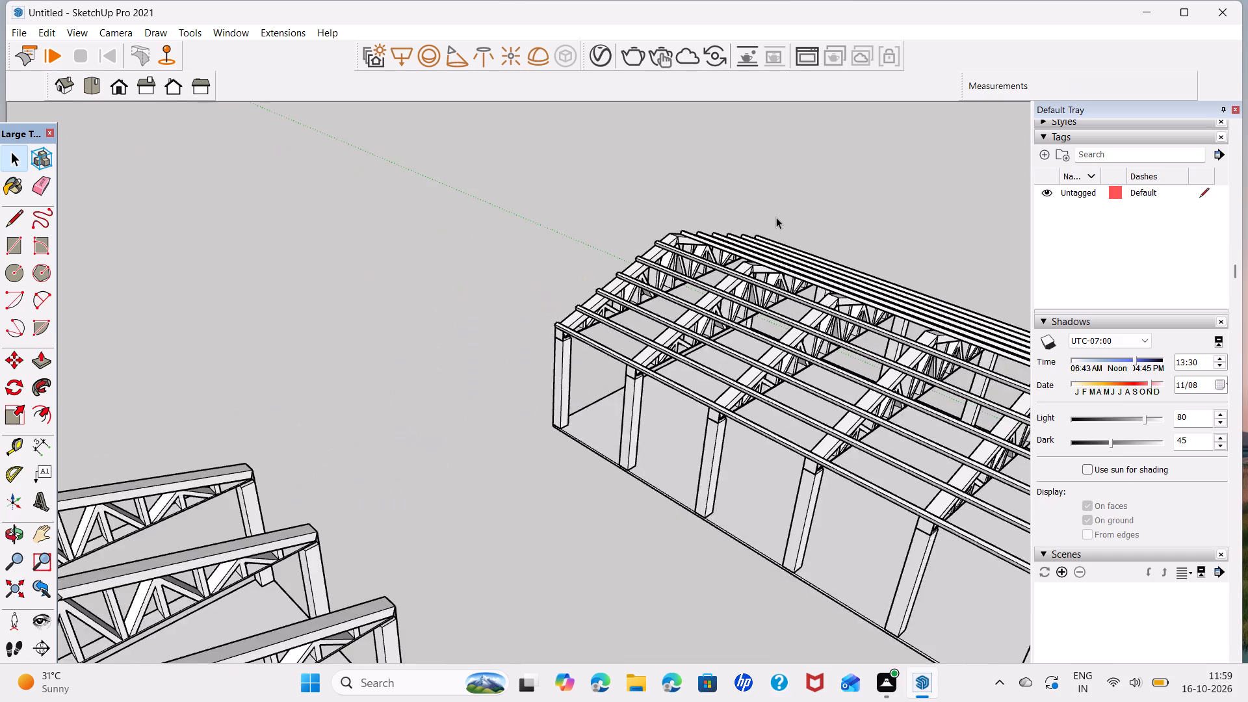
{"action": "scroll", "coordinate": [777, 217], "scroll_direction": "down", "scroll_amount": 4}
{"action": "triple_click", "coordinate": [767, 367]}
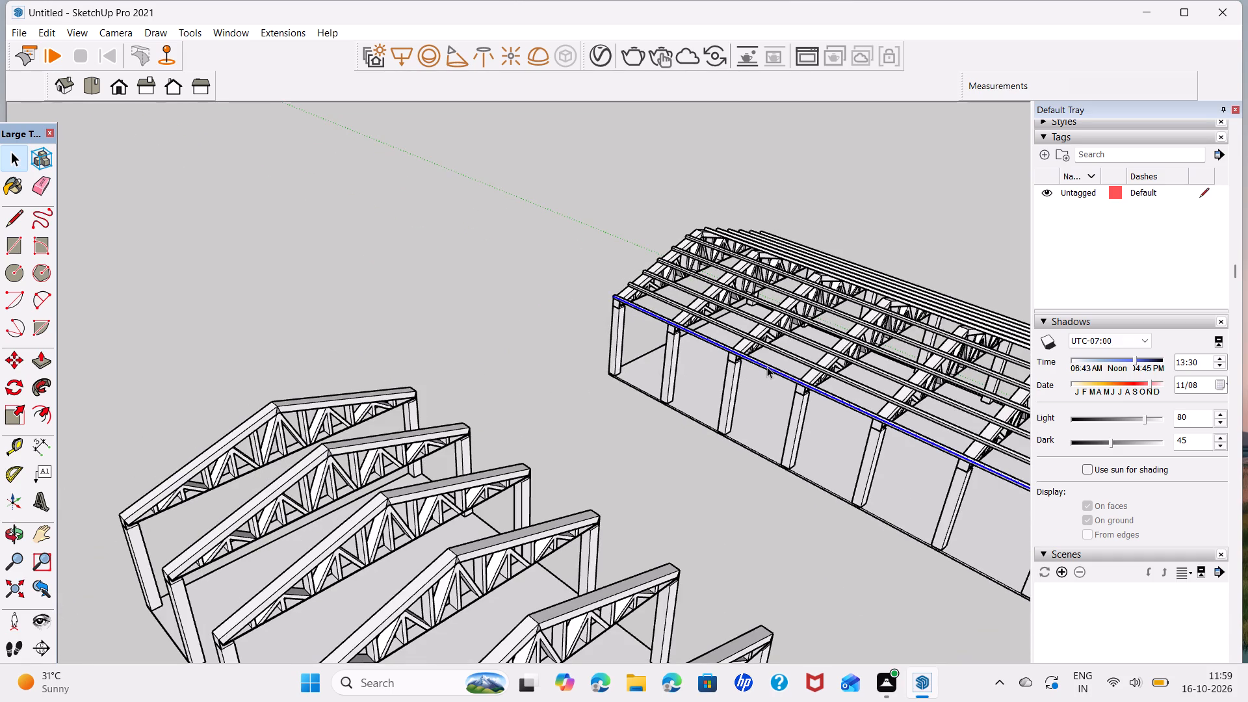
{"action": "left_click", "coordinate": [767, 367]}
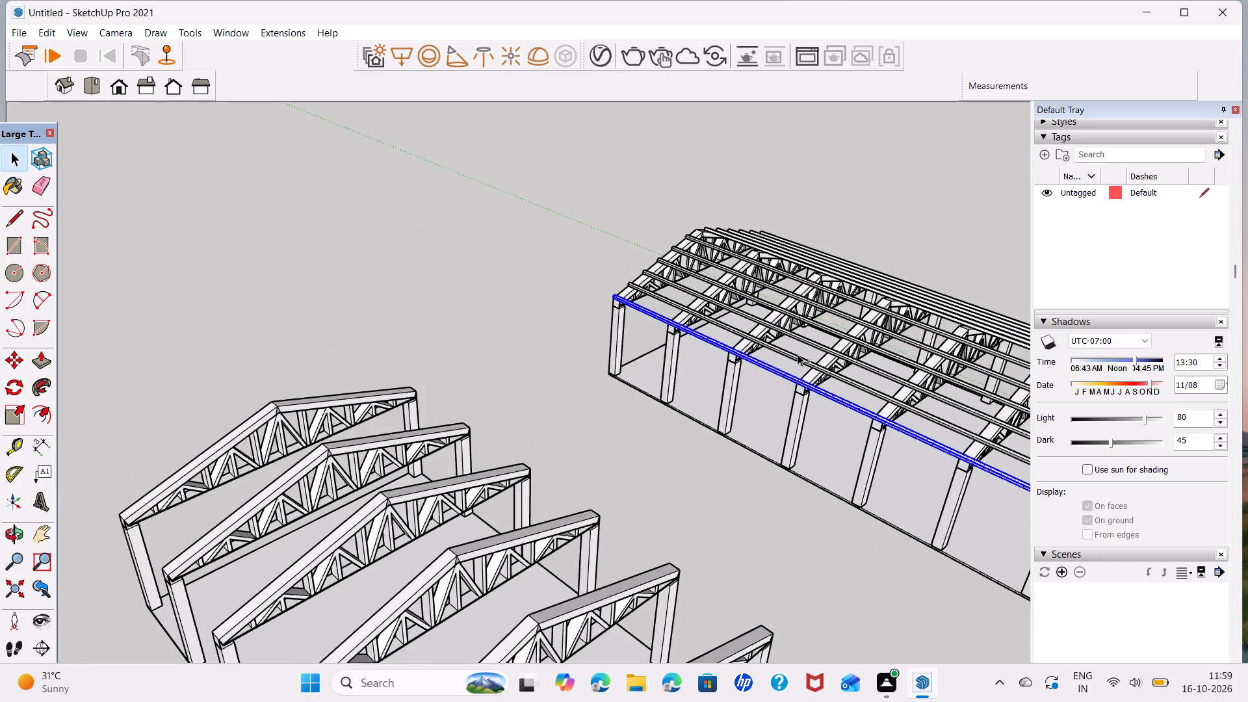
{"action": "triple_click", "coordinate": [798, 354], "text": "ctrl"}
{"action": "triple_click", "coordinate": [813, 344], "text": "ctrl"}
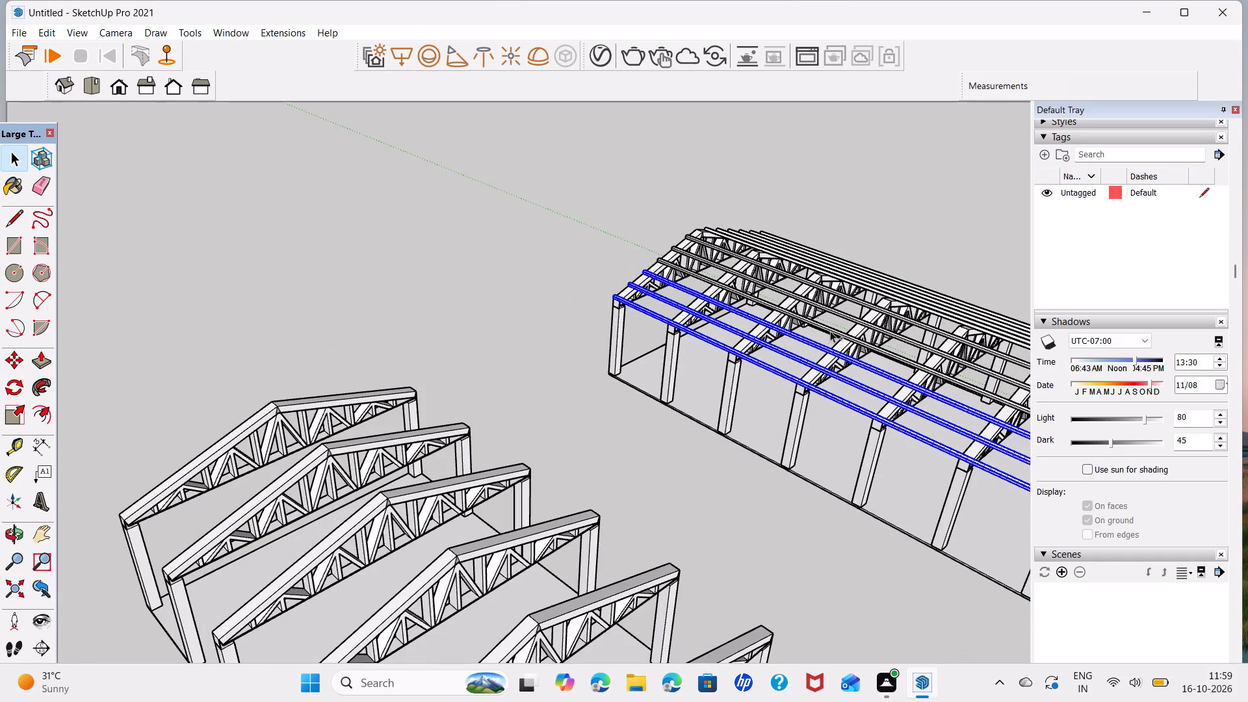
{"action": "triple_click", "coordinate": [831, 330], "text": "ctrl"}
{"action": "triple_click", "coordinate": [848, 314], "text": "ctrl"}
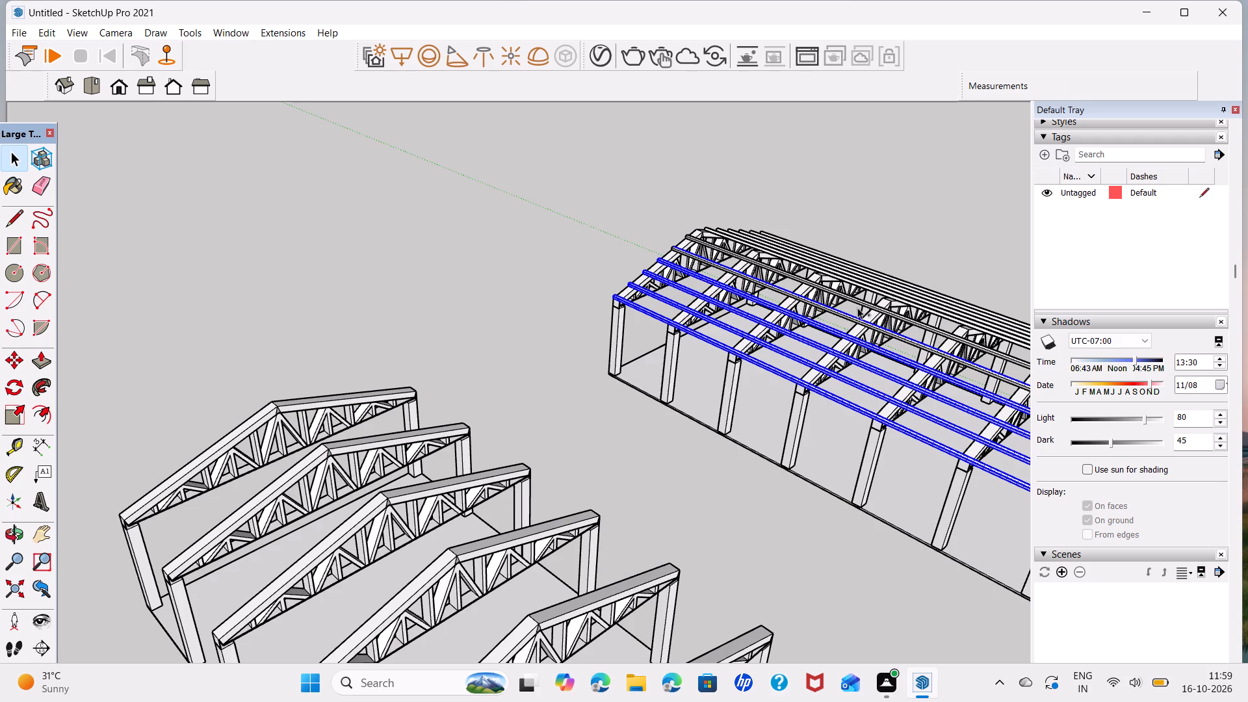
{"action": "triple_click", "coordinate": [866, 303], "text": "ctrl"}
{"action": "scroll", "coordinate": [886, 294], "scroll_direction": "up", "scroll_amount": 6, "text": "ctrl"}
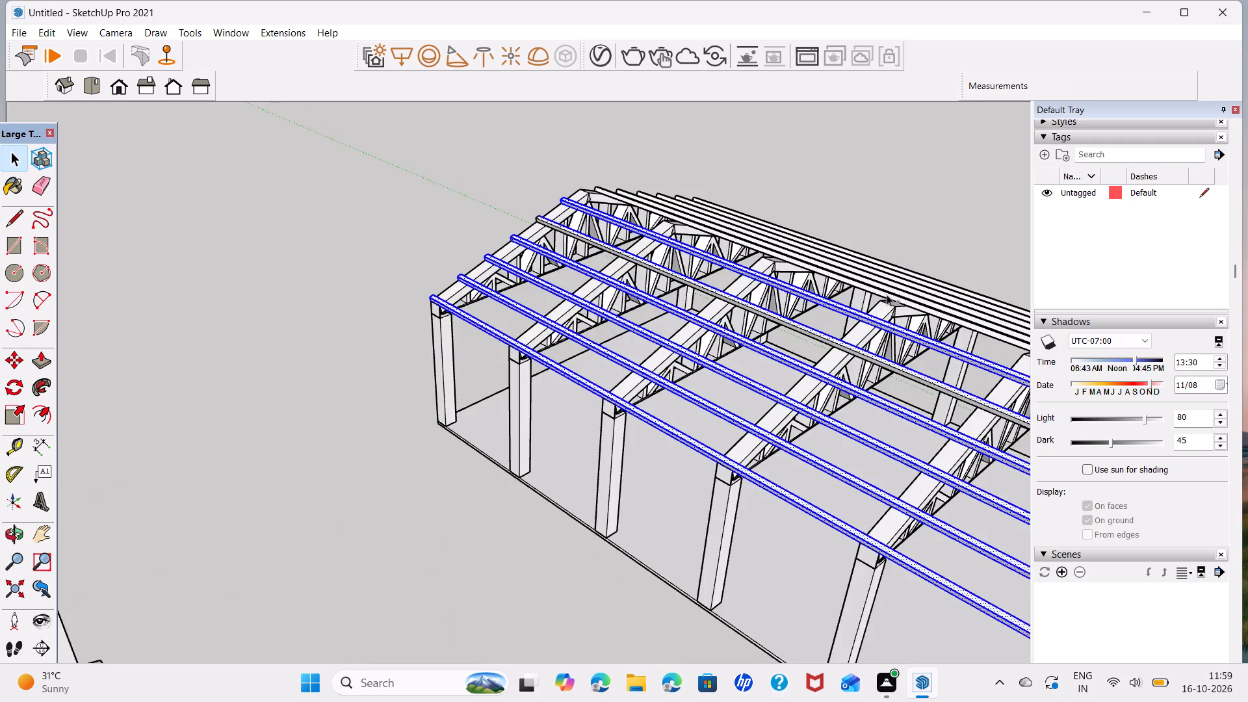
{"action": "scroll", "coordinate": [887, 294], "scroll_direction": "up", "scroll_amount": 4, "text": "ctrl"}
{"action": "triple_click", "coordinate": [887, 296], "text": "ctrl"}
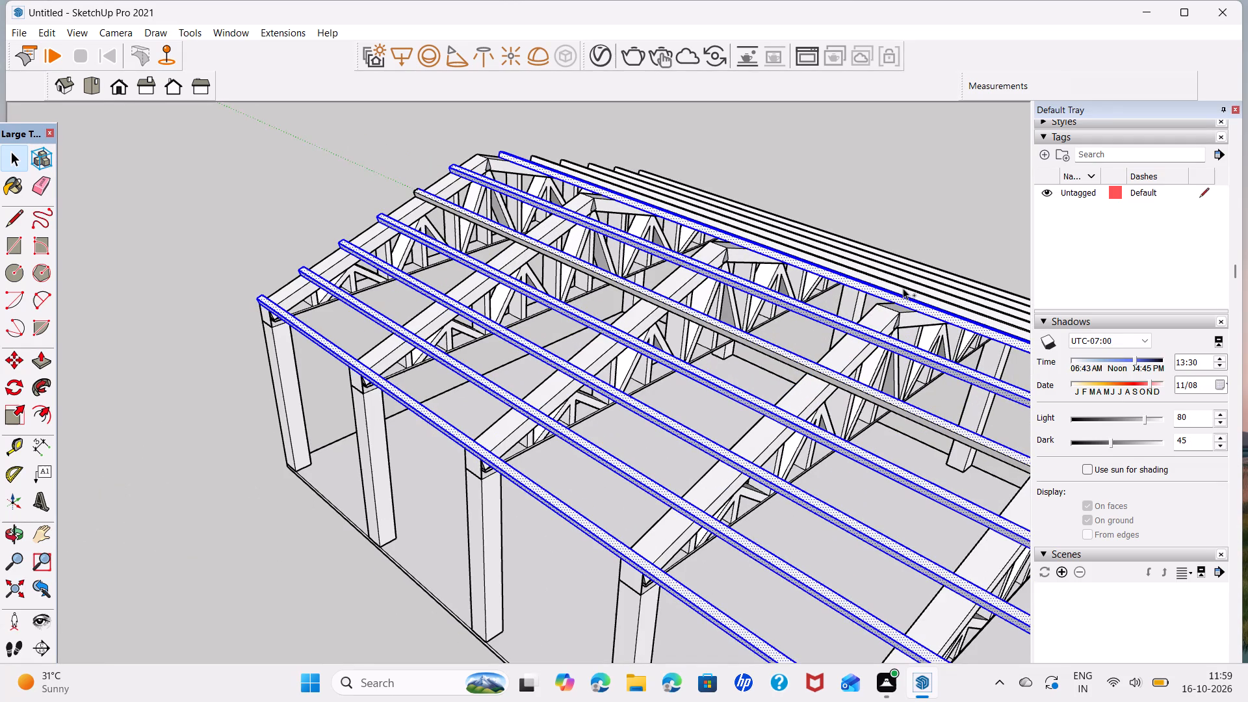
{"action": "triple_click", "coordinate": [805, 363], "text": "ctrl"}
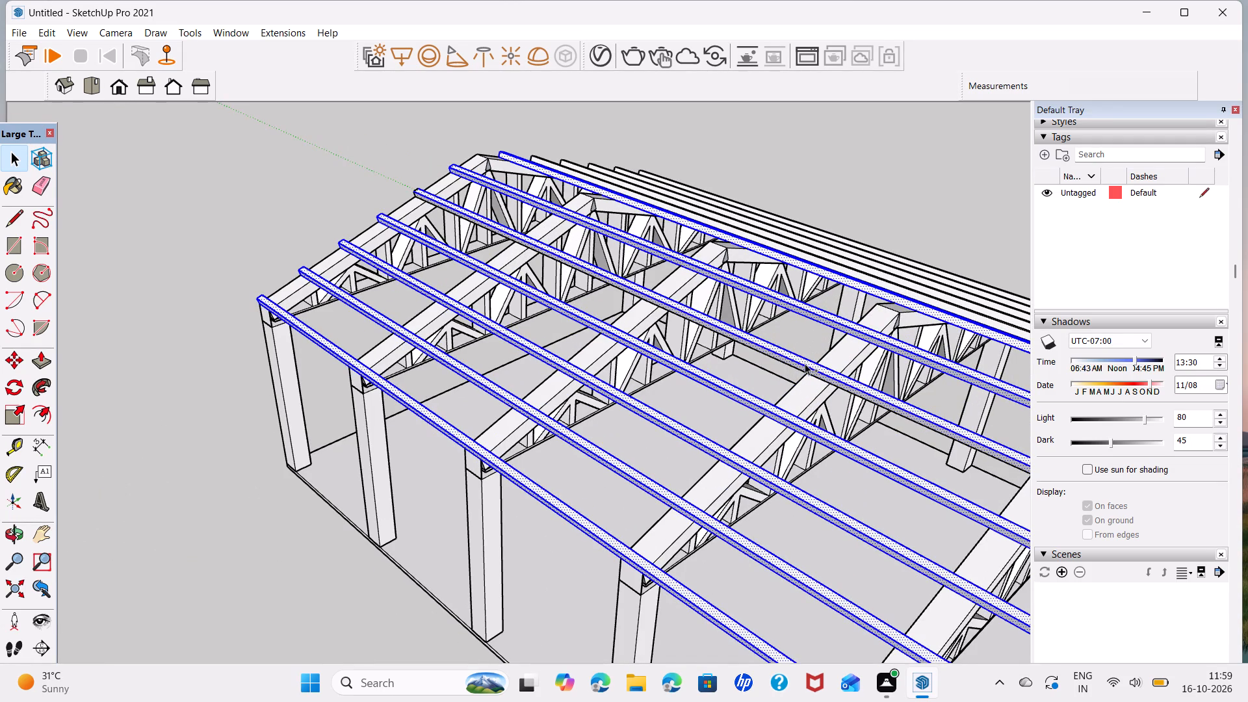
{"action": "middle_click_drag", "start_coordinate": [862, 339], "coordinate": [688, 376], "text": "ctrl"}
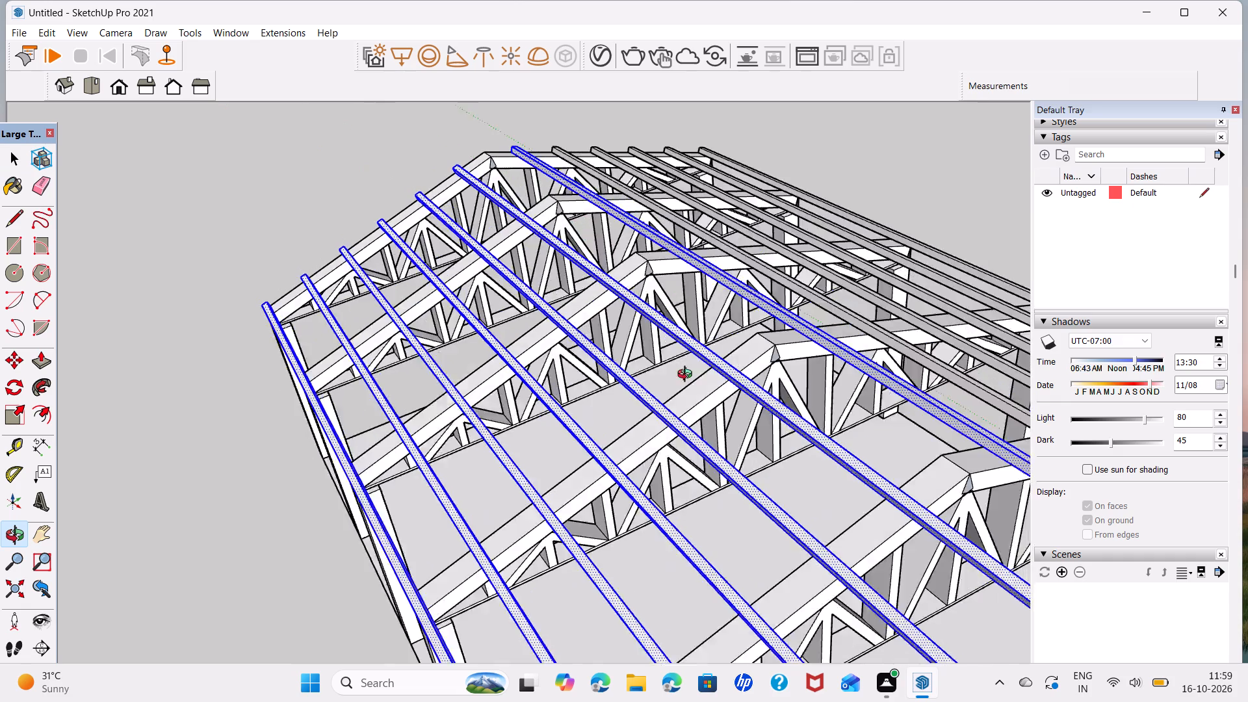
{"action": "middle_click_drag", "start_coordinate": [688, 376], "coordinate": [484, 385], "text": "ctrl"}
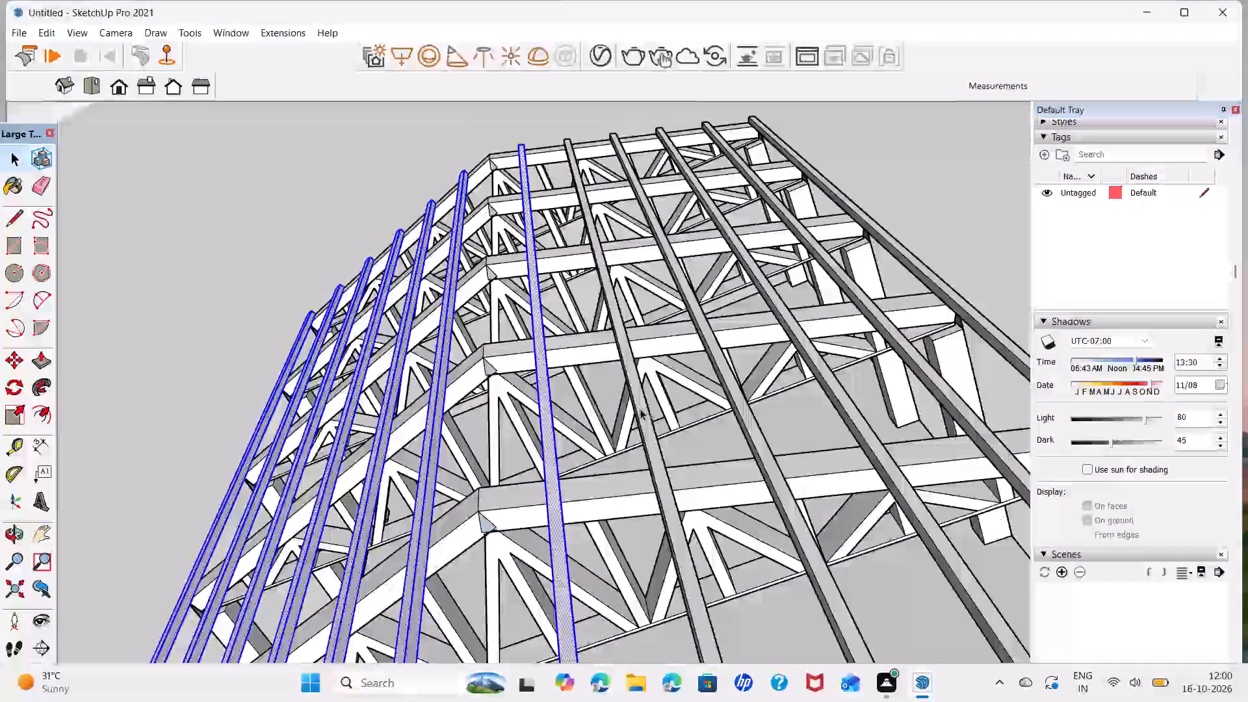
{"action": "triple_click", "coordinate": [640, 409], "text": "ctrl"}
{"action": "triple_click", "coordinate": [764, 440], "text": "ctrl"}
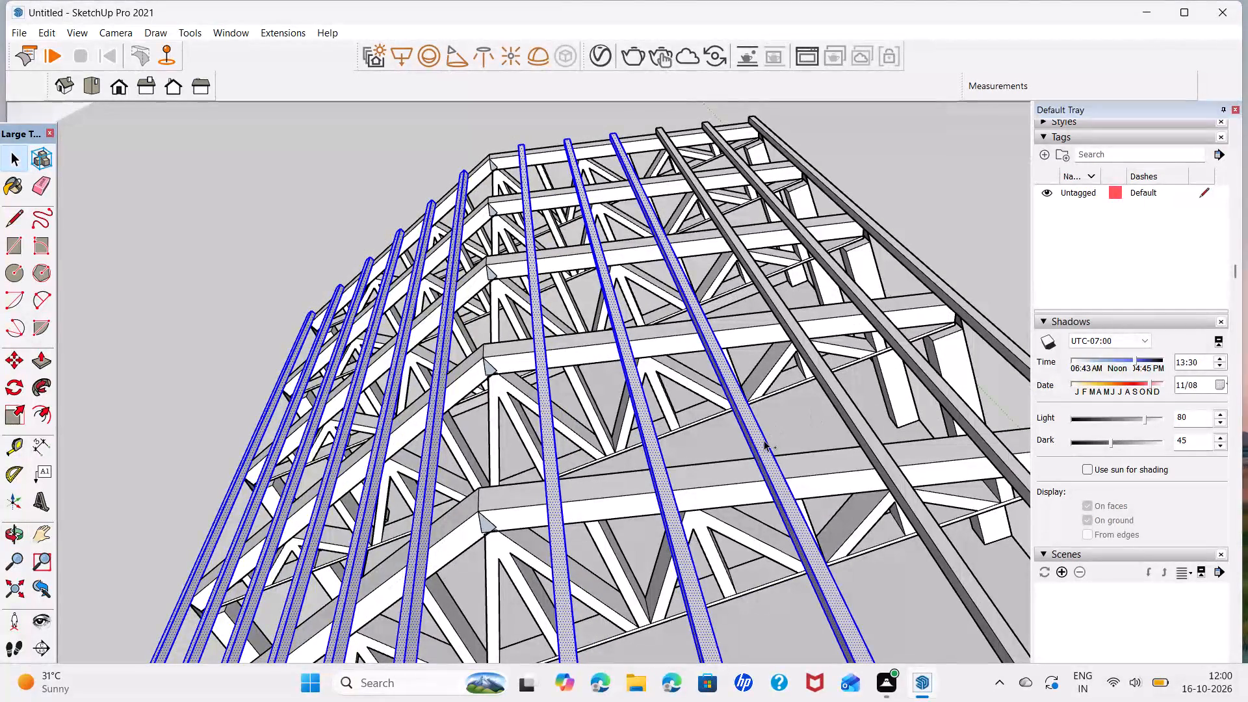
{"action": "triple_click", "coordinate": [869, 439], "text": "ctrl"}
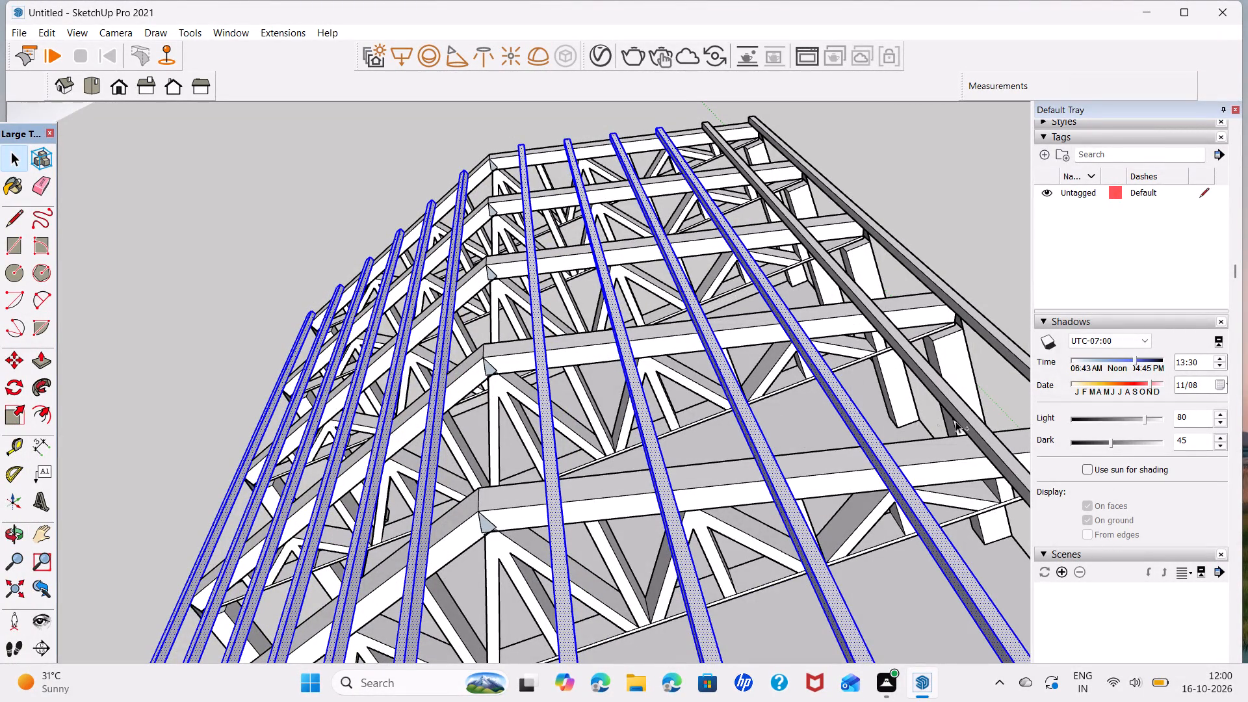
{"action": "triple_click", "coordinate": [979, 420], "text": "ctrl"}
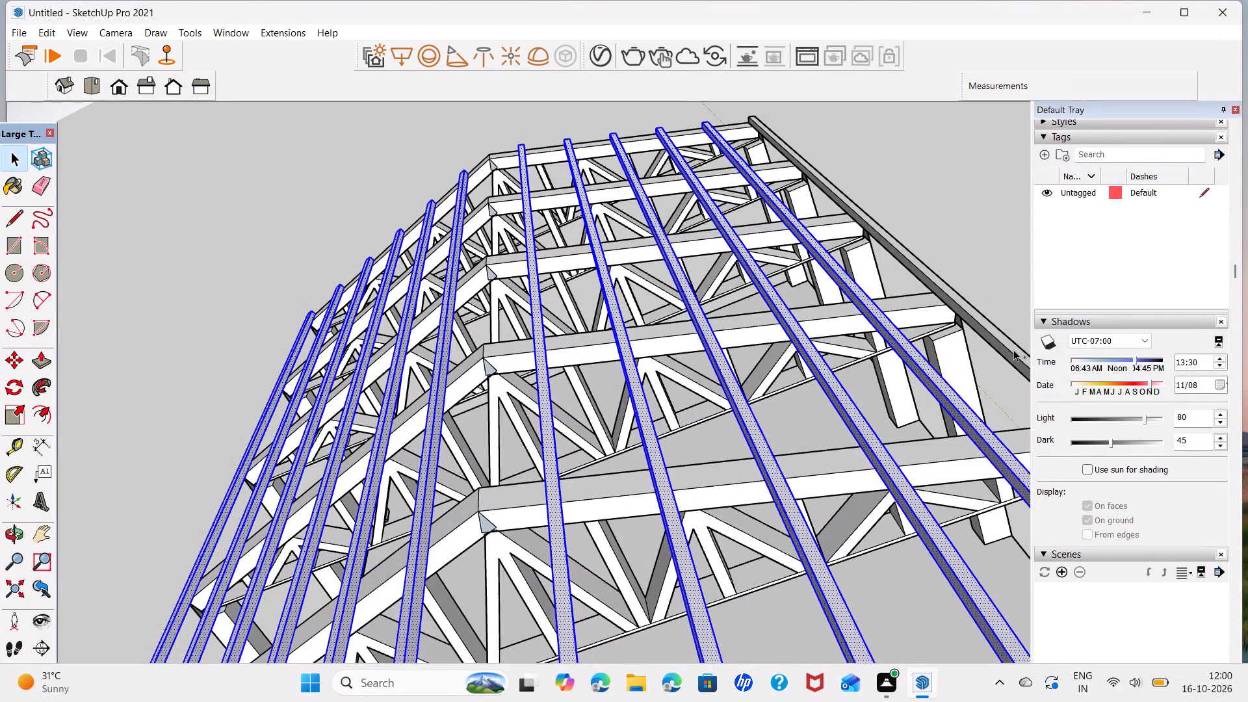
{"action": "triple_click", "coordinate": [1013, 350], "text": "ctrl"}
{"action": "right_click", "coordinate": [902, 335]}
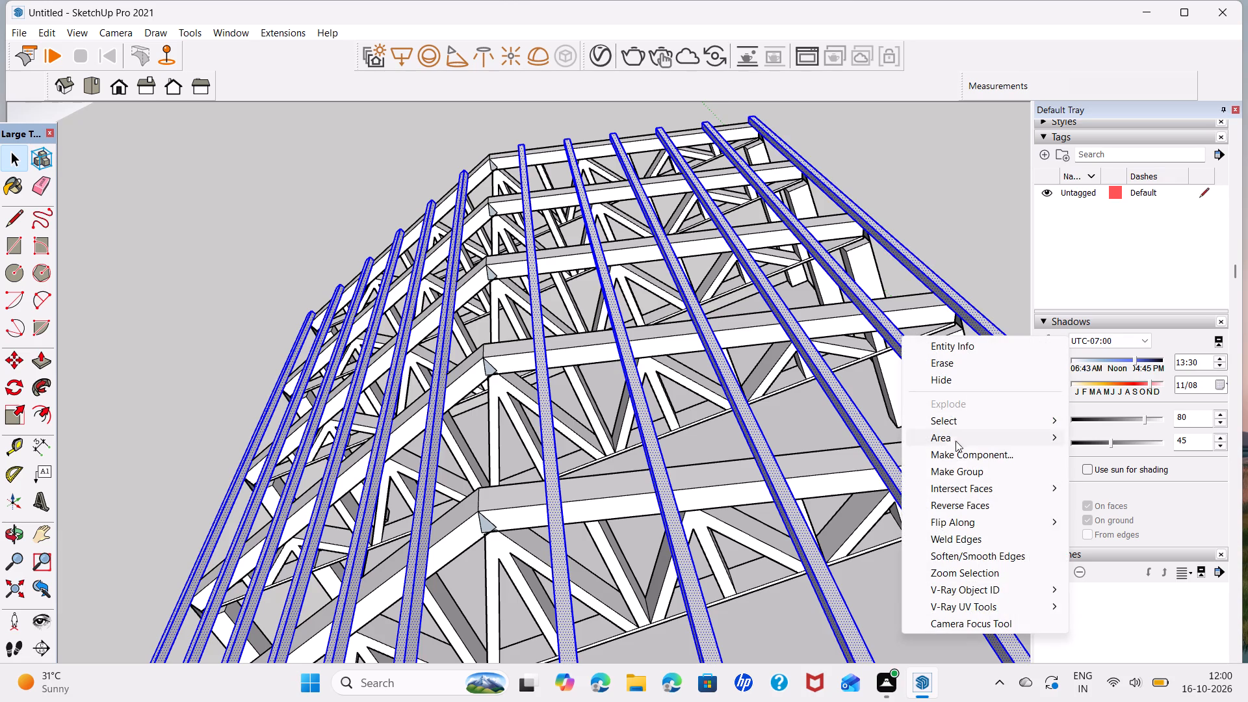
{"action": "left_click", "coordinate": [962, 473]}
{"action": "left_click", "coordinate": [982, 168]}
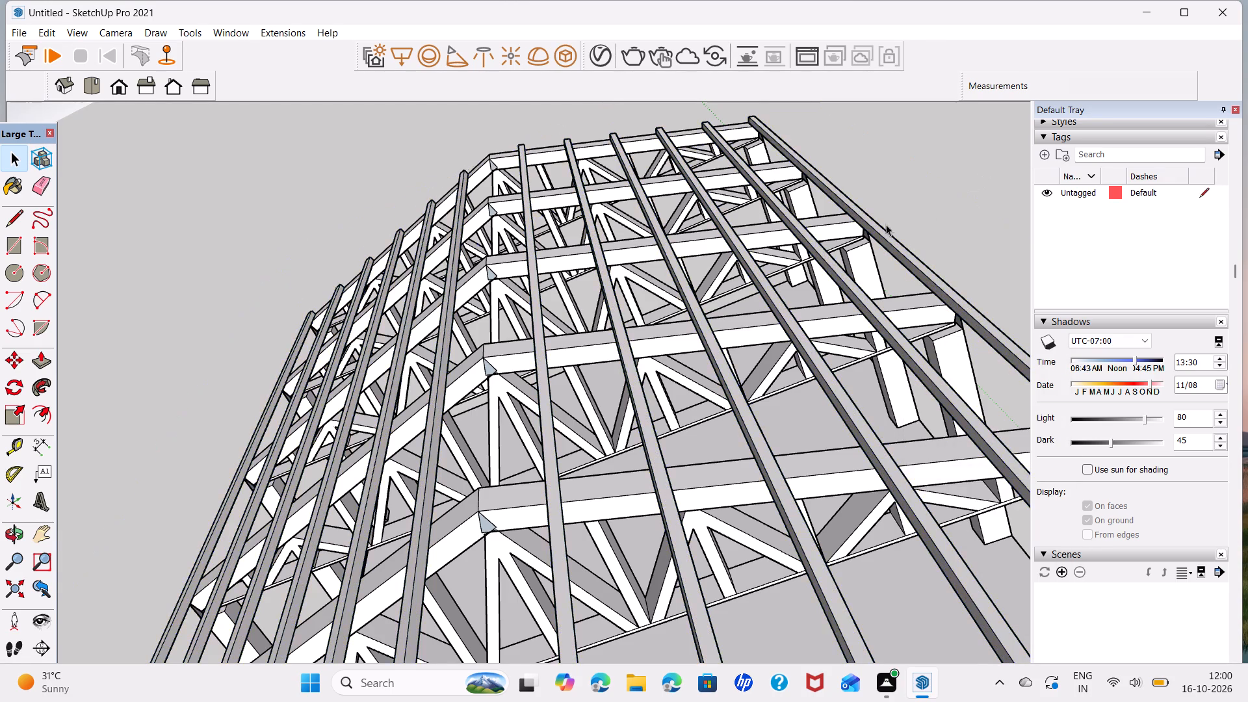
On the shed without purlins, delete the truss webs of frames one to four and six from the front, and the fifth frame's rafters.
{"action": "scroll", "coordinate": [606, 366], "scroll_direction": "down", "scroll_amount": 15}
{"action": "middle_click_drag", "start_coordinate": [578, 495], "coordinate": [786, 331]}
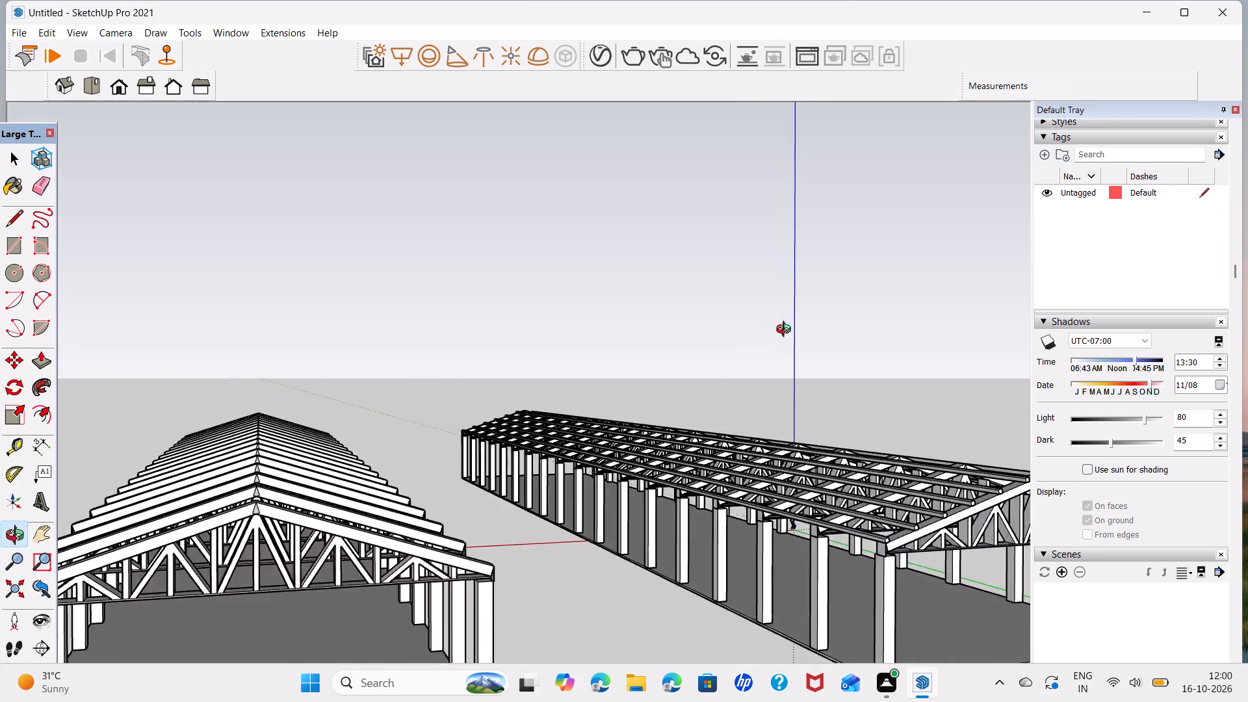
{"action": "middle_click_drag", "start_coordinate": [786, 331], "coordinate": [1034, 403]}
{"action": "scroll", "coordinate": [541, 434], "scroll_direction": "down", "scroll_amount": 4}
{"action": "middle_click_drag", "start_coordinate": [504, 496], "coordinate": [847, 491]}
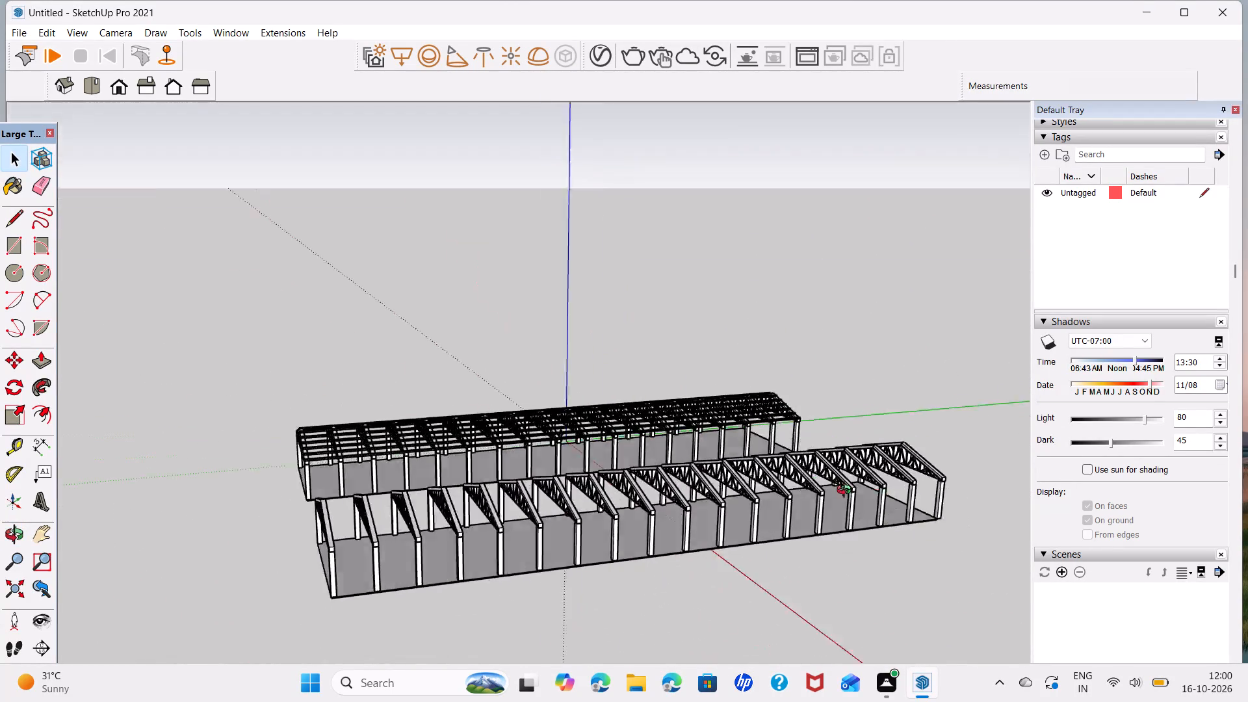
{"action": "middle_click_drag", "start_coordinate": [847, 491], "coordinate": [1019, 448]}
{"action": "middle_click_drag", "start_coordinate": [330, 507], "coordinate": [611, 382]}
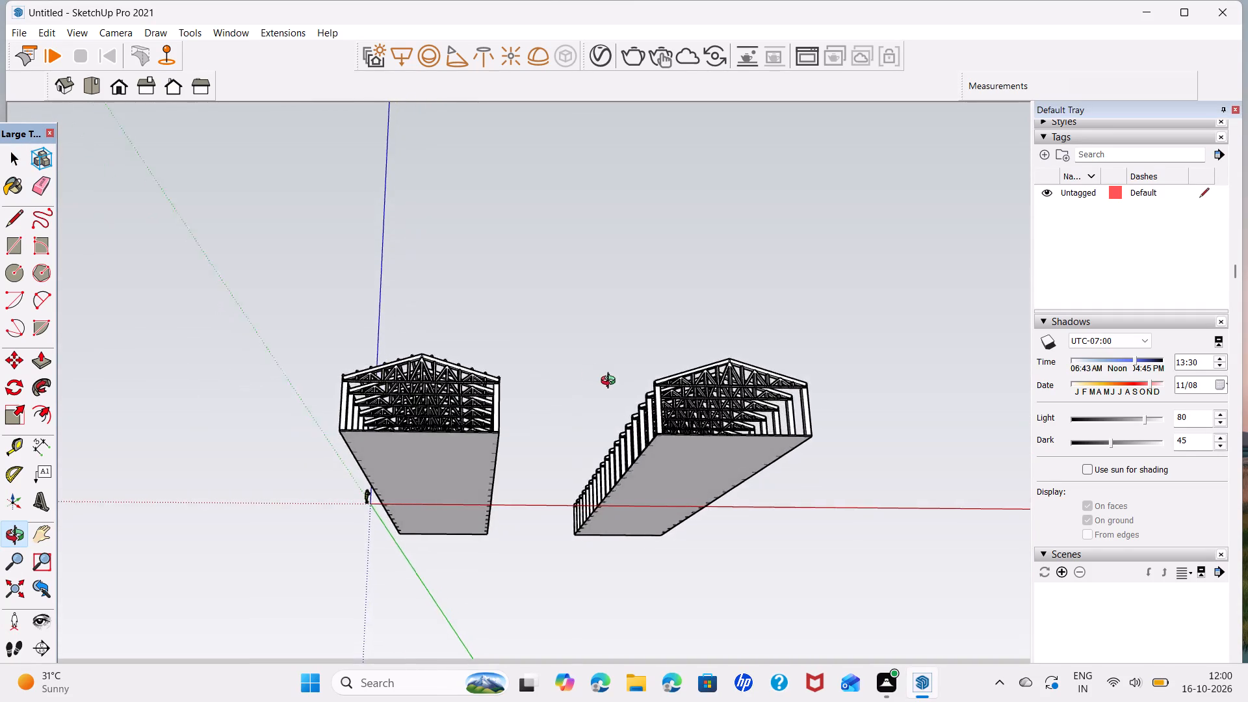
{"action": "middle_click_drag", "start_coordinate": [611, 382], "coordinate": [404, 461]}
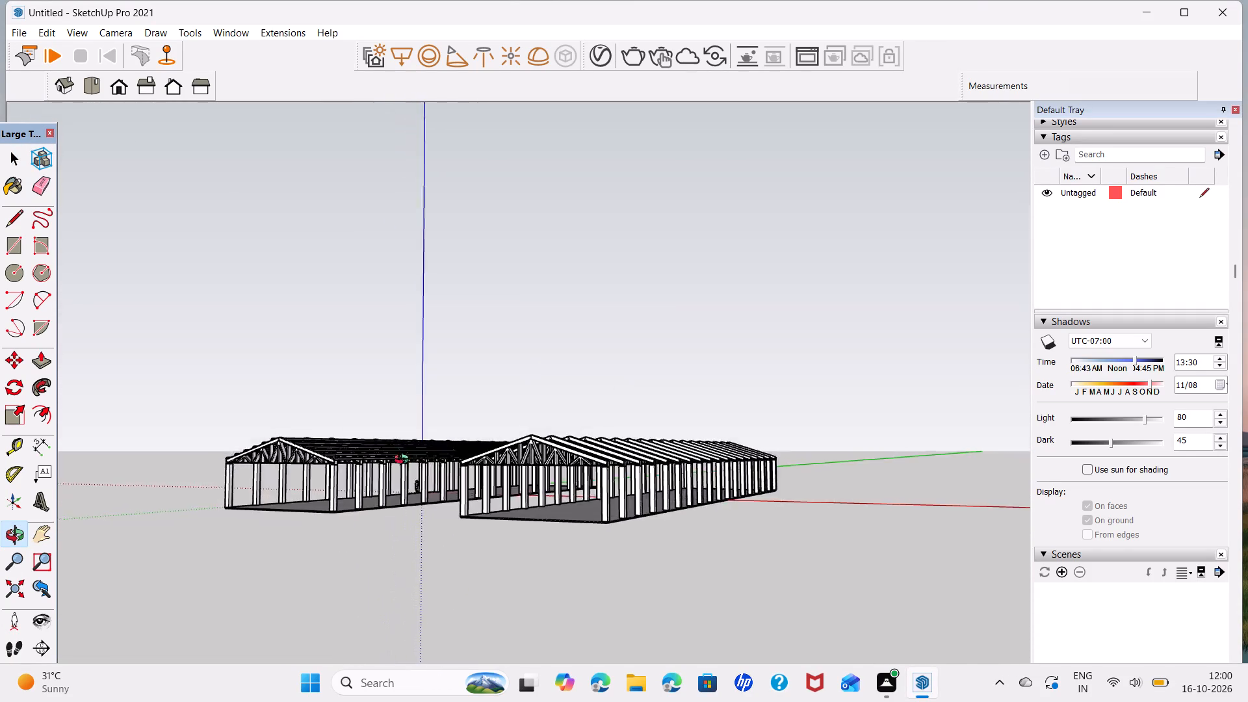
{"action": "middle_click_drag", "start_coordinate": [404, 461], "coordinate": [378, 518]}
{"action": "scroll", "coordinate": [524, 525], "scroll_direction": "up", "scroll_amount": 5}
{"action": "left_click", "coordinate": [532, 532]}
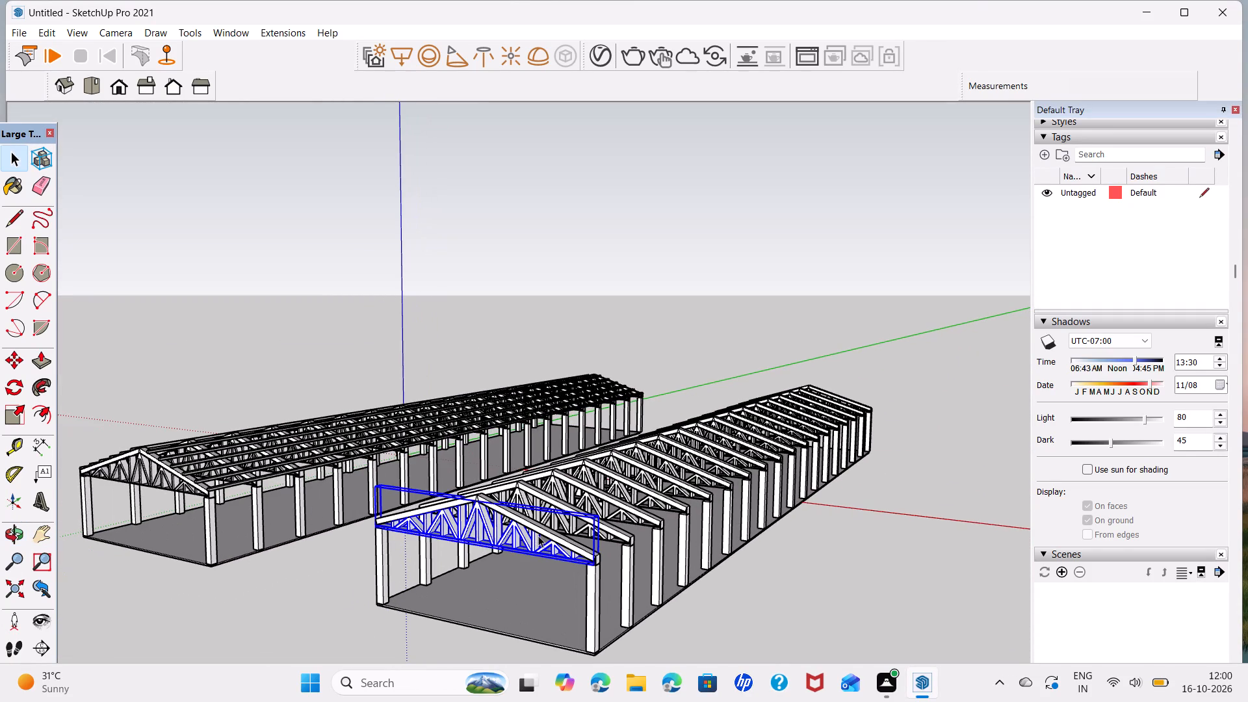
{"action": "key", "text": "Delete"}
{"action": "left_click", "coordinate": [621, 540]}
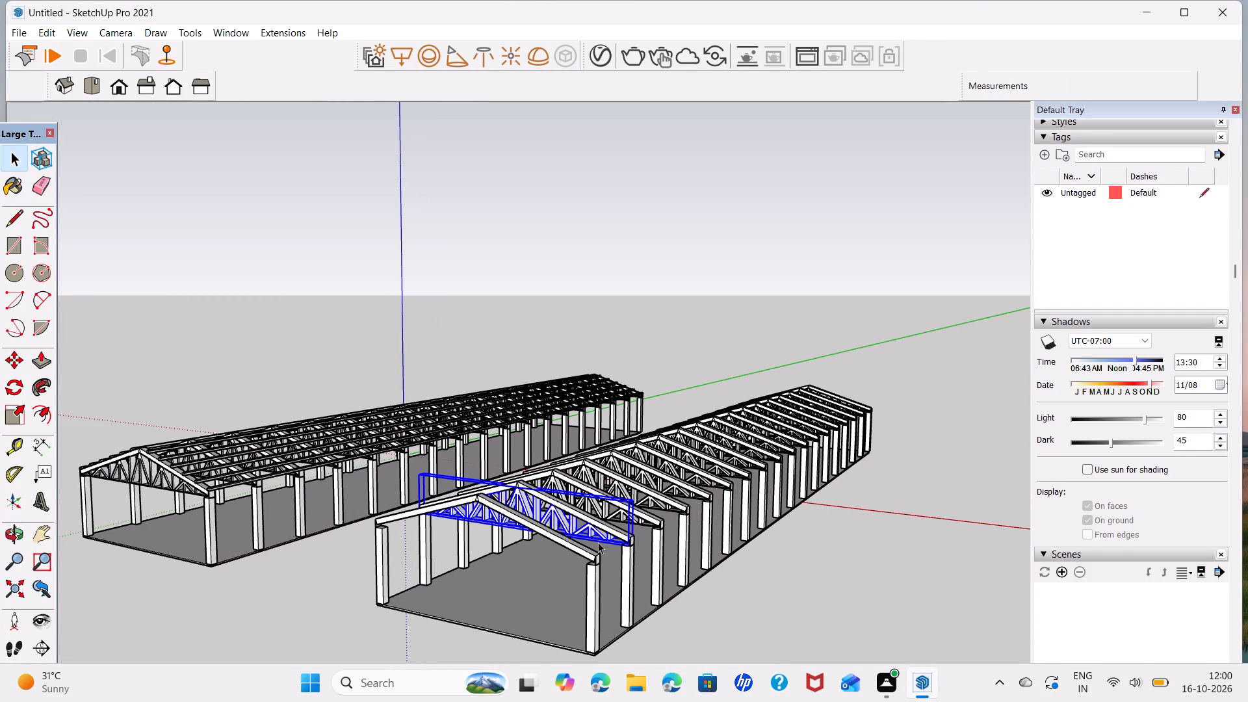
{"action": "key", "text": "Delete"}
{"action": "left_click", "coordinate": [638, 523]}
{"action": "key", "text": "Delete"}
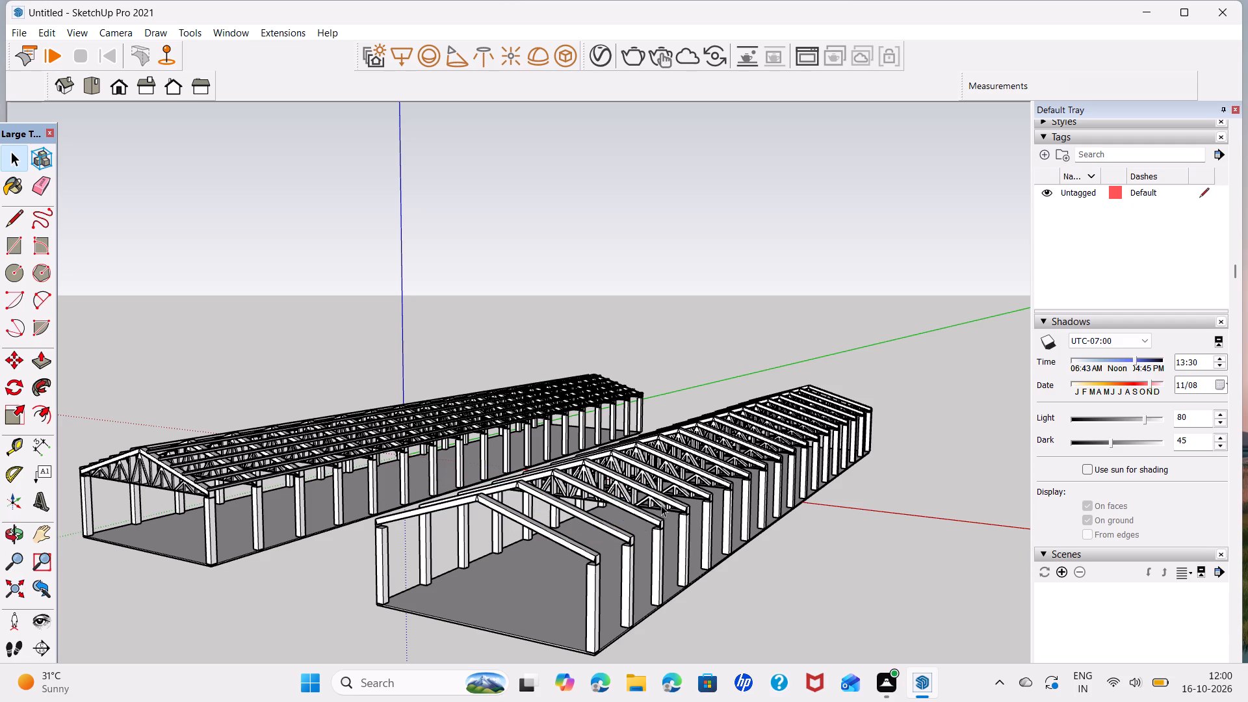
{"action": "left_click", "coordinate": [665, 504]}
{"action": "key", "text": "Delete"}
{"action": "left_click", "coordinate": [684, 491]}
{"action": "key", "text": "Delete"}
{"action": "left_click", "coordinate": [705, 484]}
{"action": "key", "text": "Delete"}
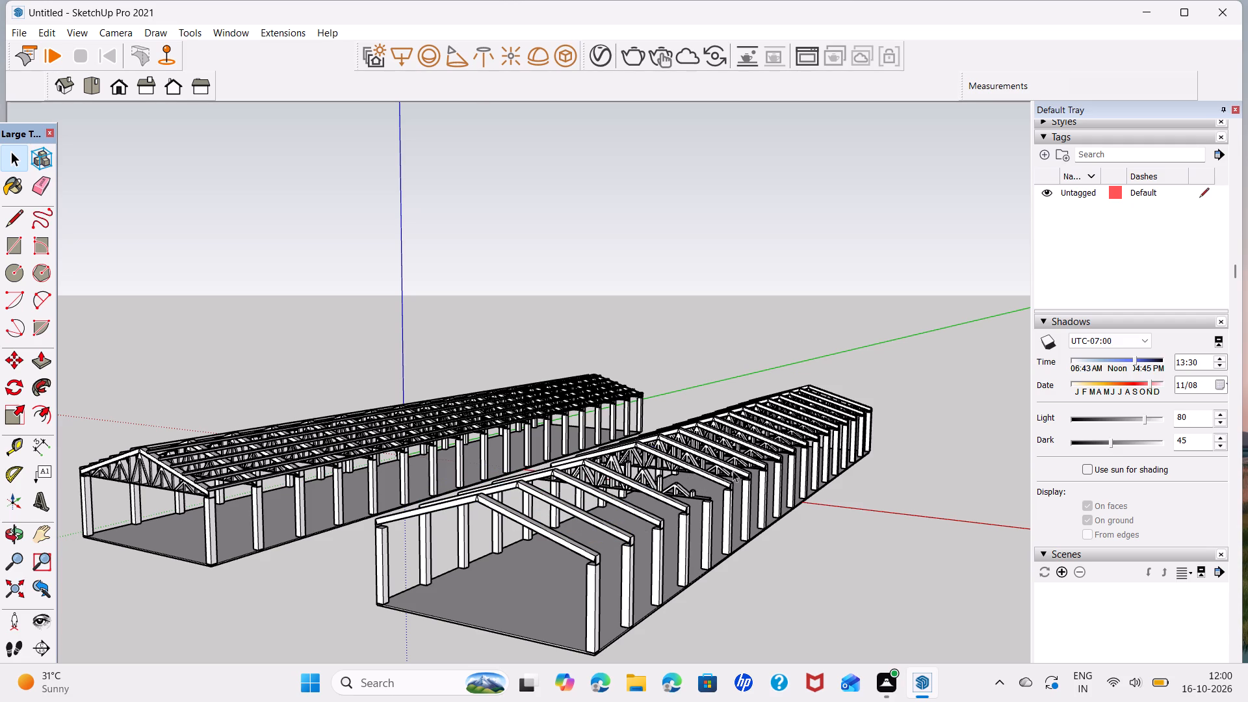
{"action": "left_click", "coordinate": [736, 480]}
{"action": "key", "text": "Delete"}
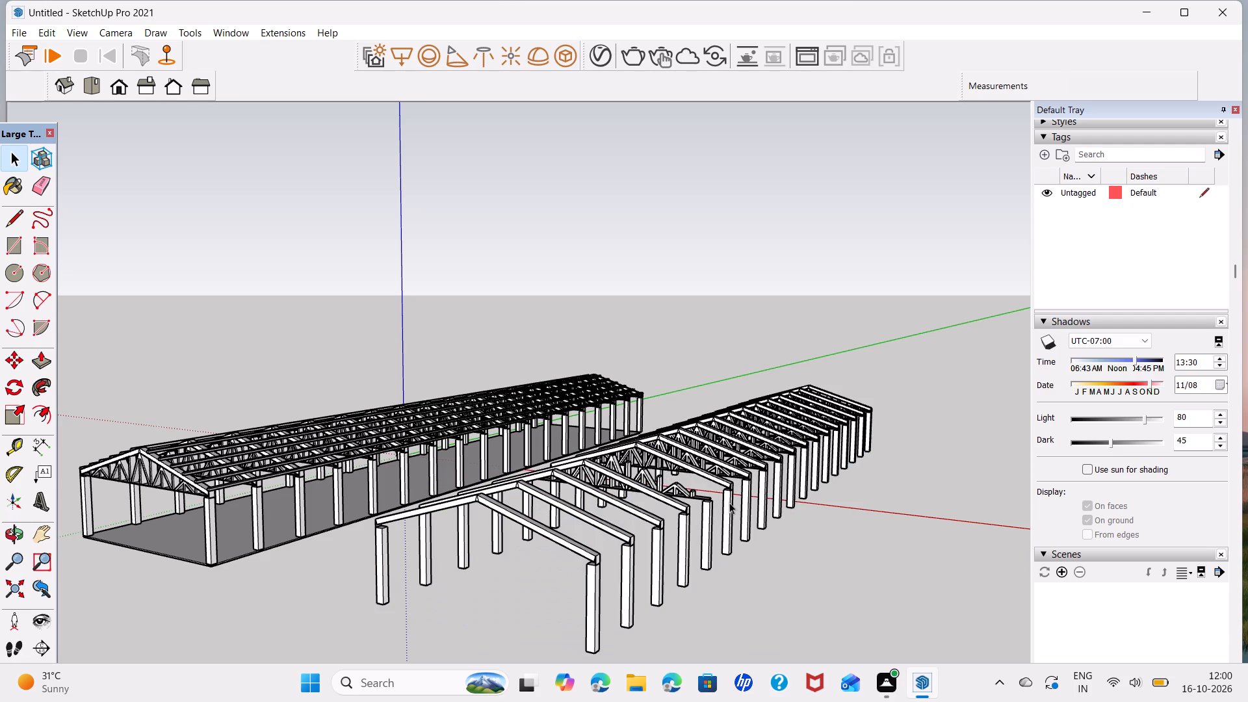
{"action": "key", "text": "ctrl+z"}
Delete the remaining rafters and webs of frames two to eight on the same shed, keeping the front frame's rafters and all columns.
{"action": "middle_click_drag", "start_coordinate": [756, 493], "coordinate": [556, 550]}
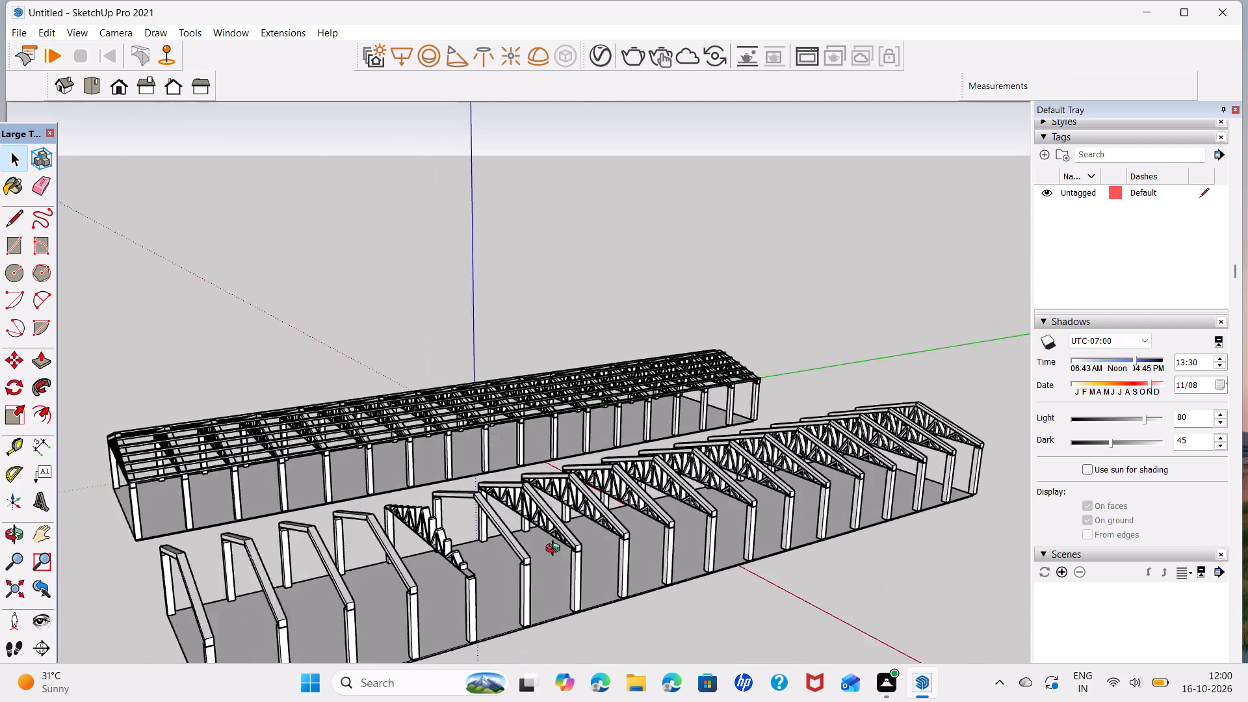
{"action": "middle_click_drag", "start_coordinate": [556, 550], "coordinate": [487, 552]}
{"action": "left_click", "coordinate": [160, 574]}
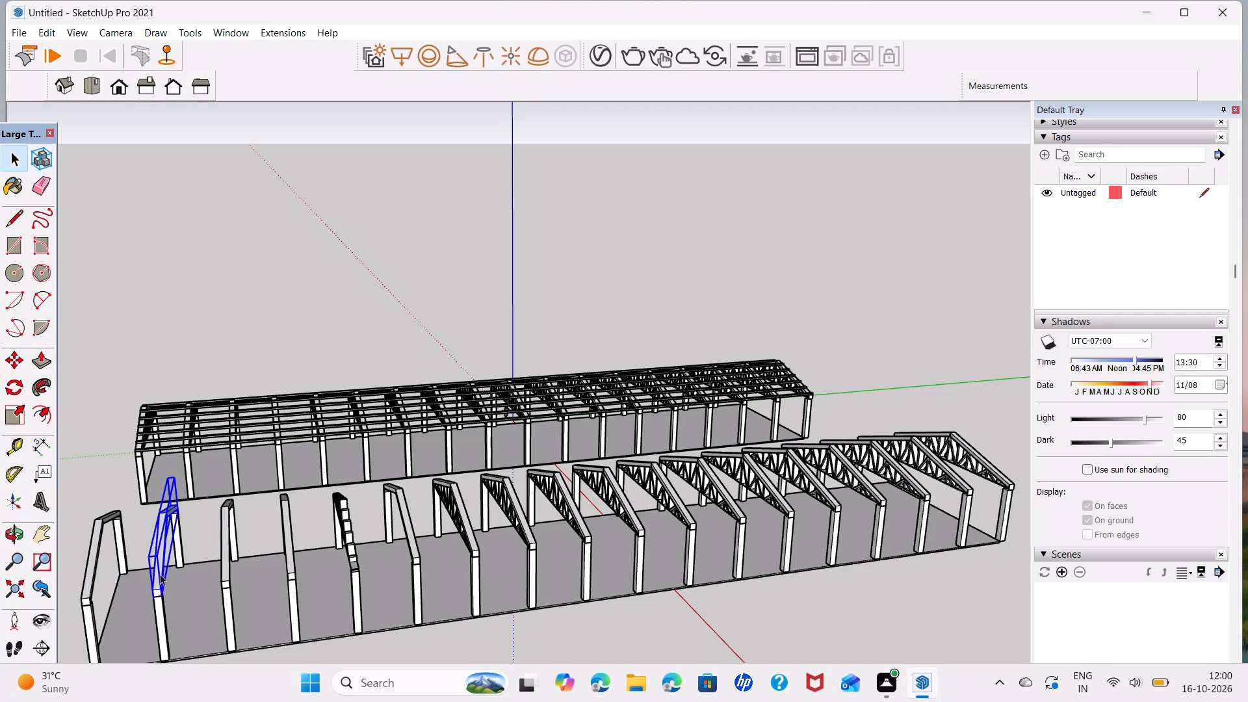
{"action": "key", "text": "Delete"}
{"action": "left_click", "coordinate": [227, 560]}
{"action": "key", "text": "Delete"}
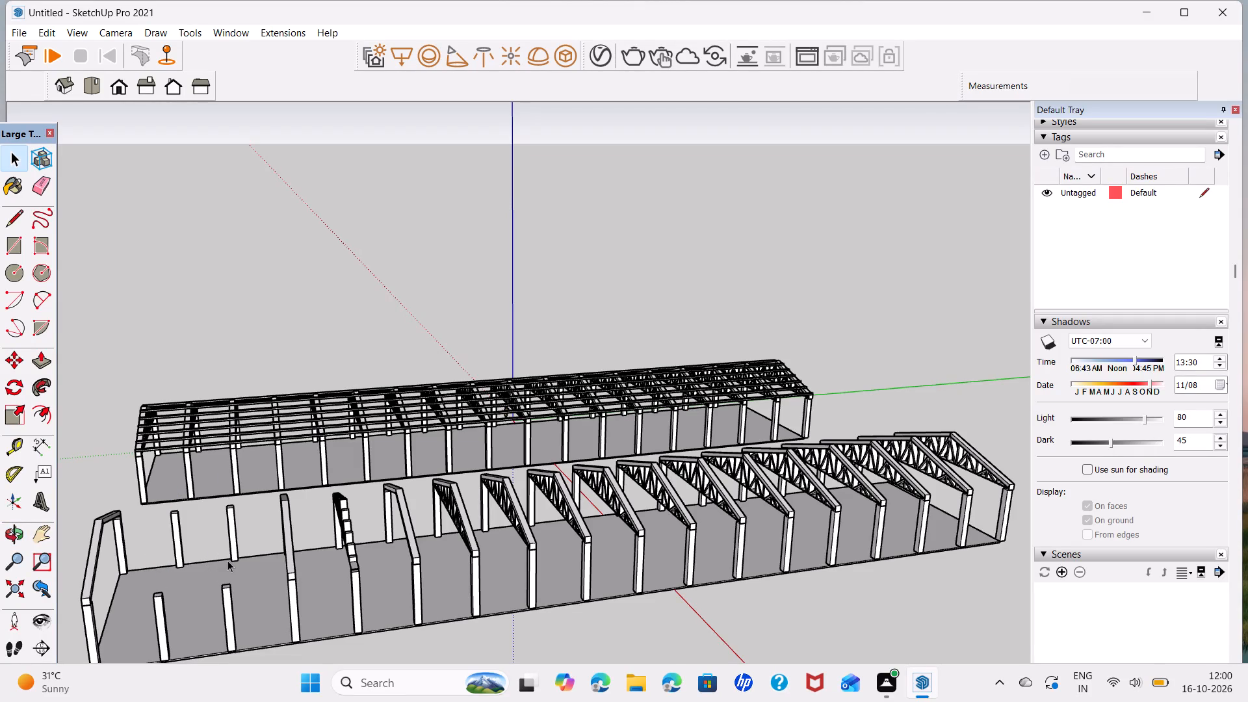
{"action": "left_click", "coordinate": [289, 547]}
{"action": "key", "text": "Delete"}
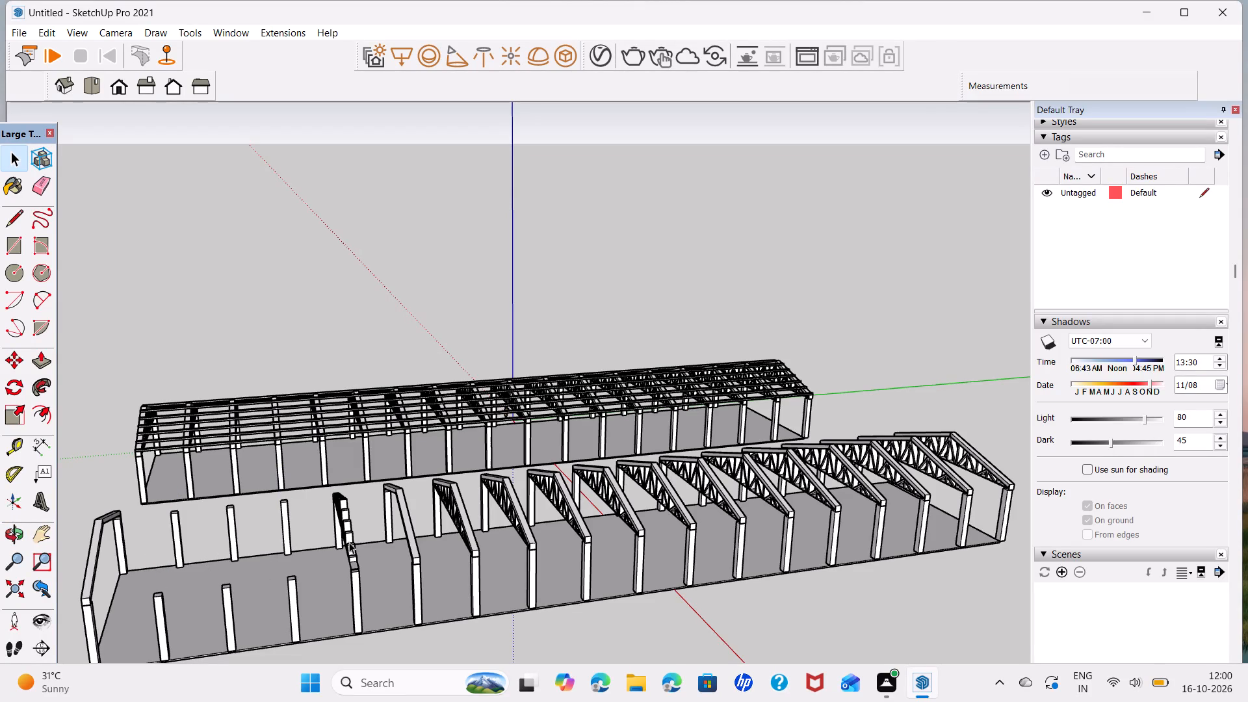
{"action": "left_click", "coordinate": [349, 542]}
{"action": "key", "text": "Delete"}
{"action": "left_click", "coordinate": [407, 522]}
{"action": "key", "text": "Delete"}
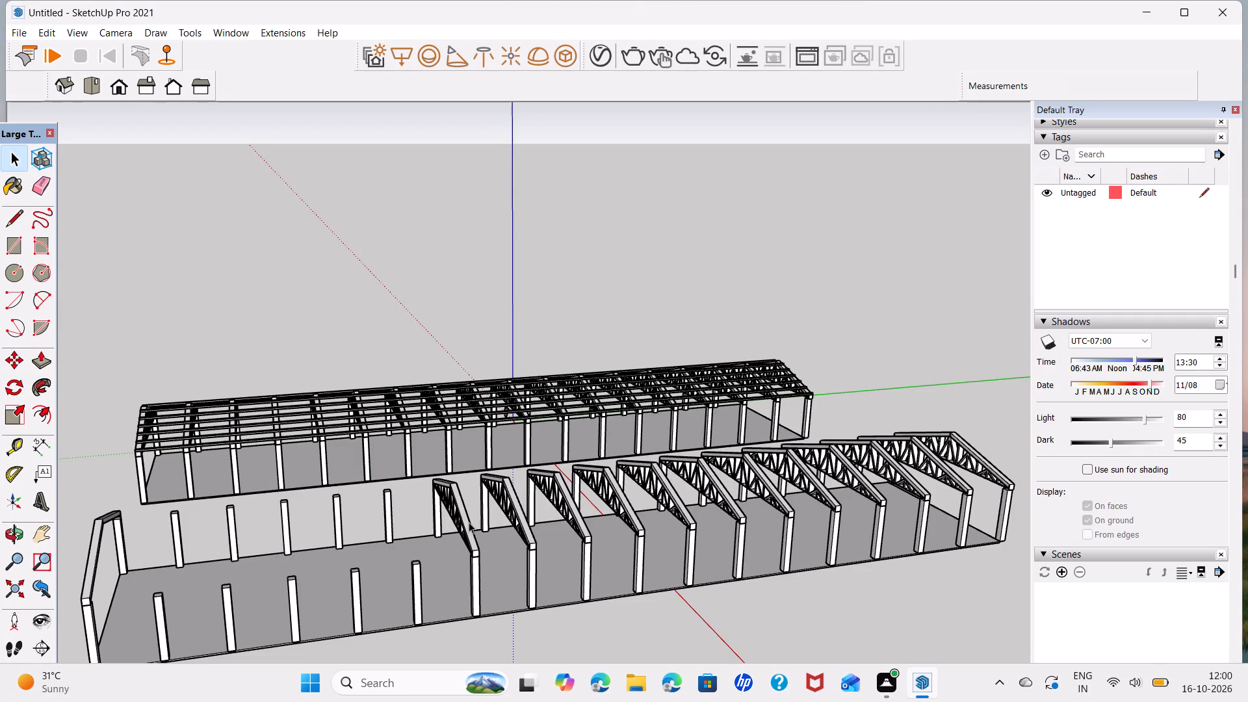
{"action": "left_click", "coordinate": [469, 522]}
{"action": "key", "text": "Delete"}
{"action": "left_click", "coordinate": [525, 519]}
{"action": "key", "text": "Delete"}
{"action": "left_click", "coordinate": [514, 521]}
{"action": "key", "text": "Delete"}
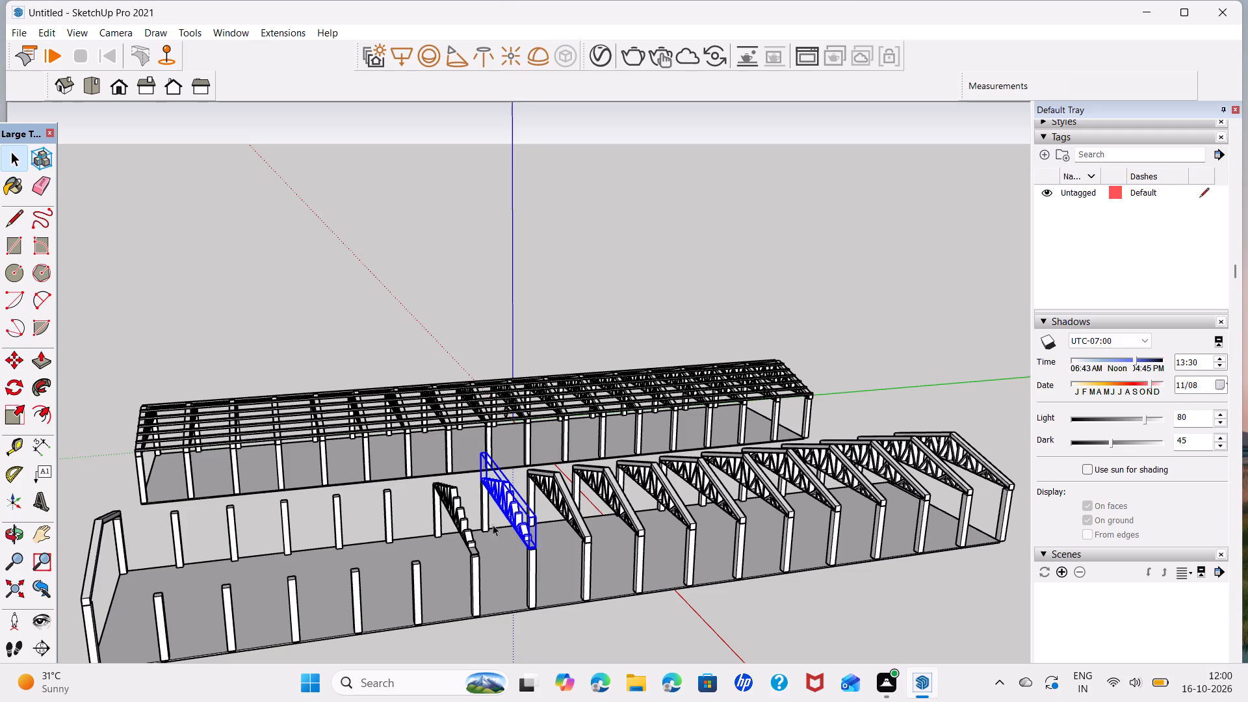
{"action": "left_click", "coordinate": [459, 528]}
{"action": "key", "text": "Delete"}
Delete the webs and rafters of the three frames at the shed's far end, leaving their columns in place.
{"action": "middle_click_drag", "start_coordinate": [543, 526], "coordinate": [513, 571]}
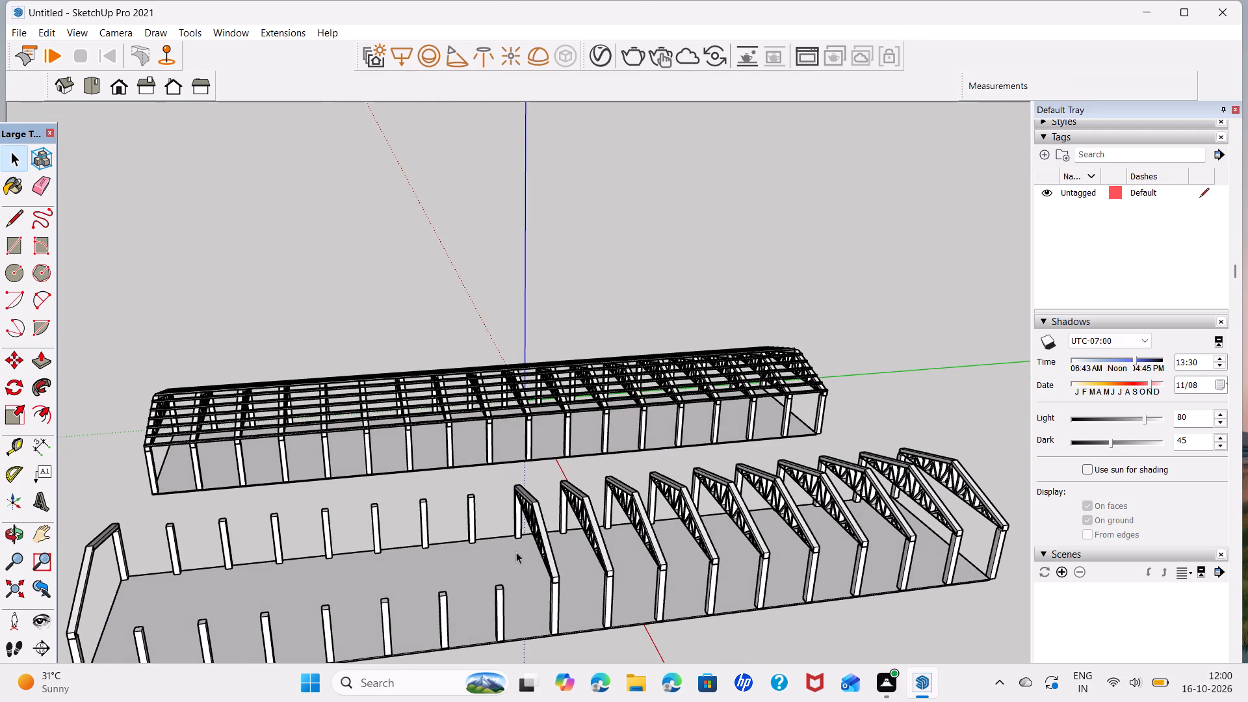
{"action": "left_click_drag", "start_coordinate": [509, 469], "coordinate": [974, 501]}
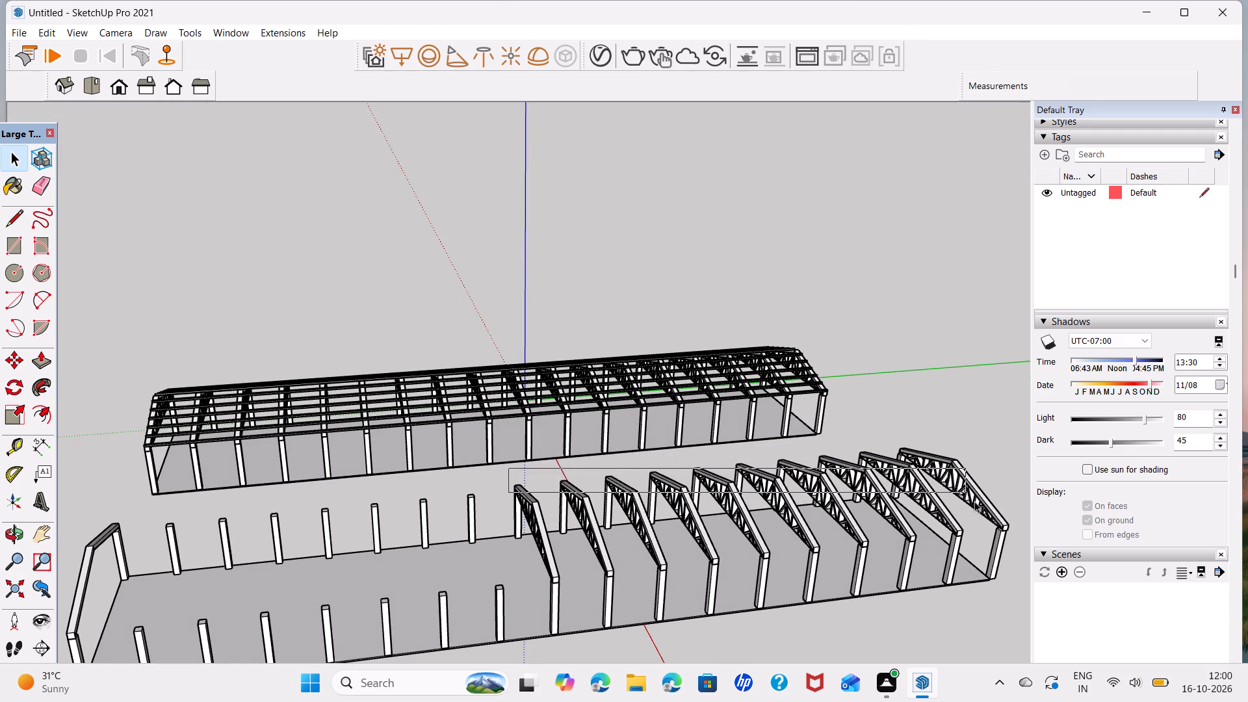
{"action": "left_click_drag", "start_coordinate": [974, 501], "coordinate": [1000, 530]}
{"action": "left_click", "coordinate": [1000, 530]}
{"action": "key", "text": "Delete"}
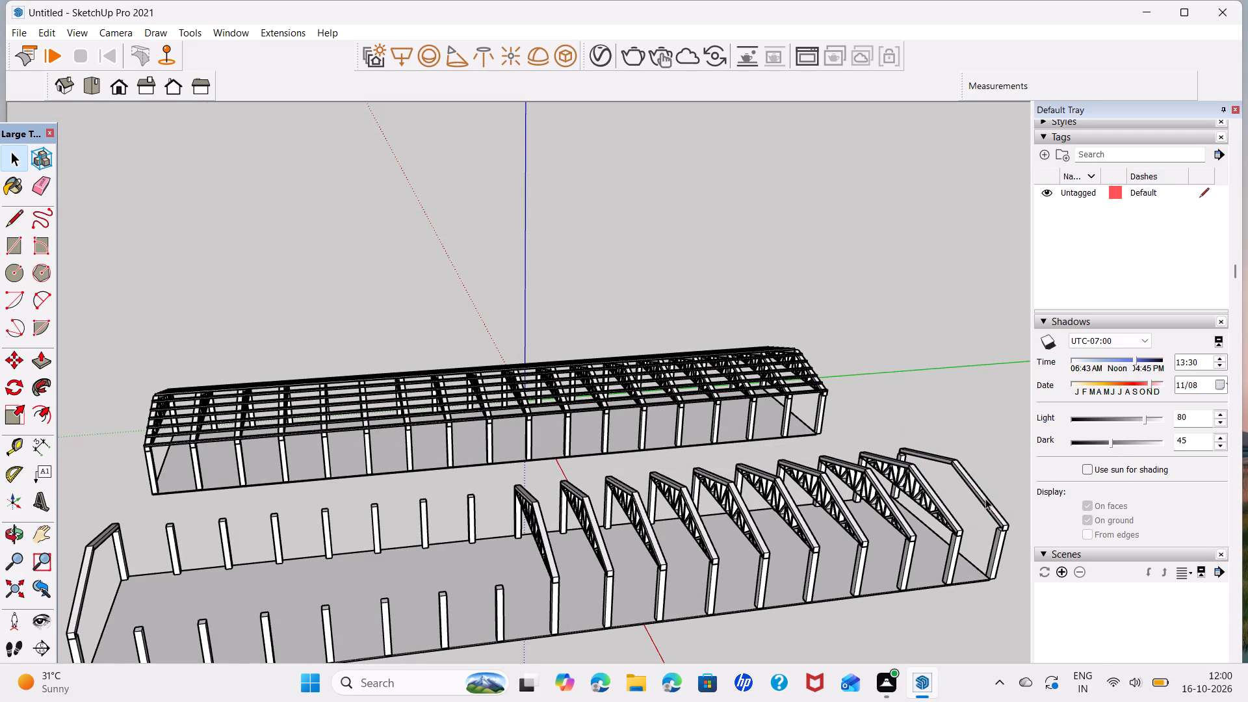
{"action": "left_click", "coordinate": [985, 499]}
{"action": "key", "text": "Delete"}
{"action": "left_click", "coordinate": [951, 515]}
{"action": "key", "text": "Delete"}
{"action": "left_click", "coordinate": [943, 519]}
{"action": "key", "text": "Delete"}
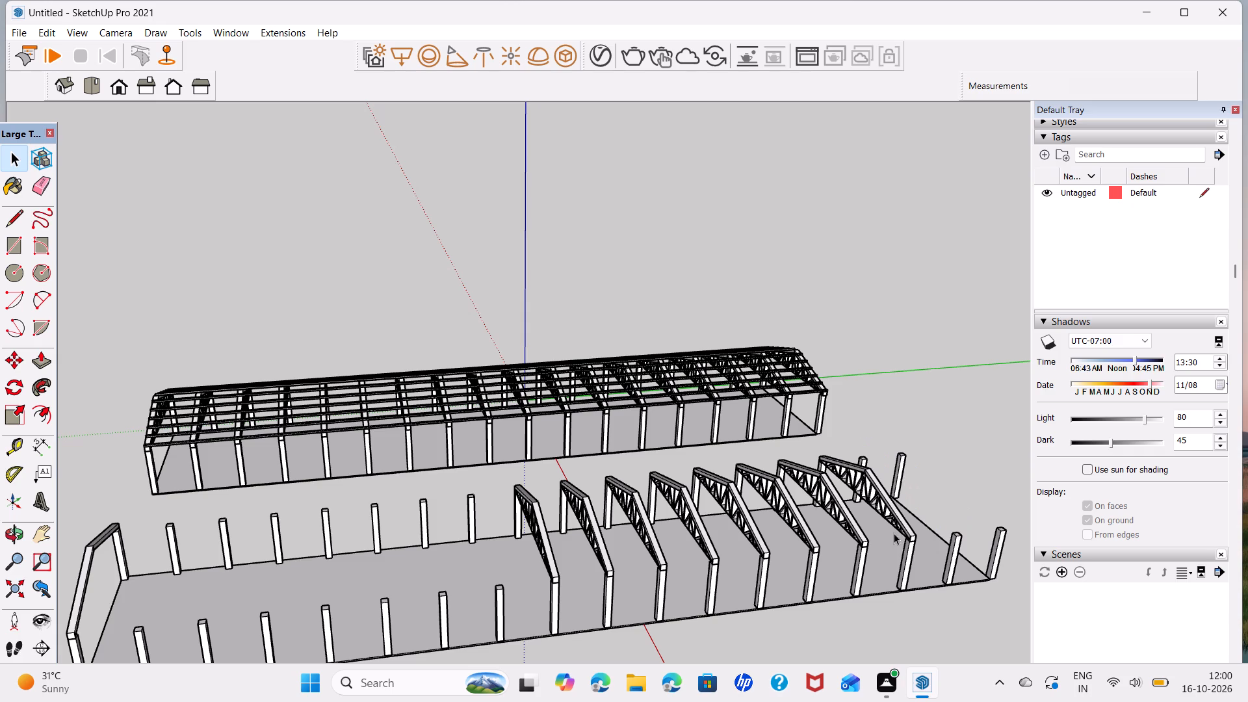
{"action": "left_click", "coordinate": [894, 523]}
{"action": "key", "text": "Delete"}
{"action": "left_click", "coordinate": [890, 511]}
{"action": "key", "text": "Delete"}
Delete the rafters and webs of the next three frames, working from the far end toward the middle of the shed.
{"action": "left_click", "coordinate": [850, 525]}
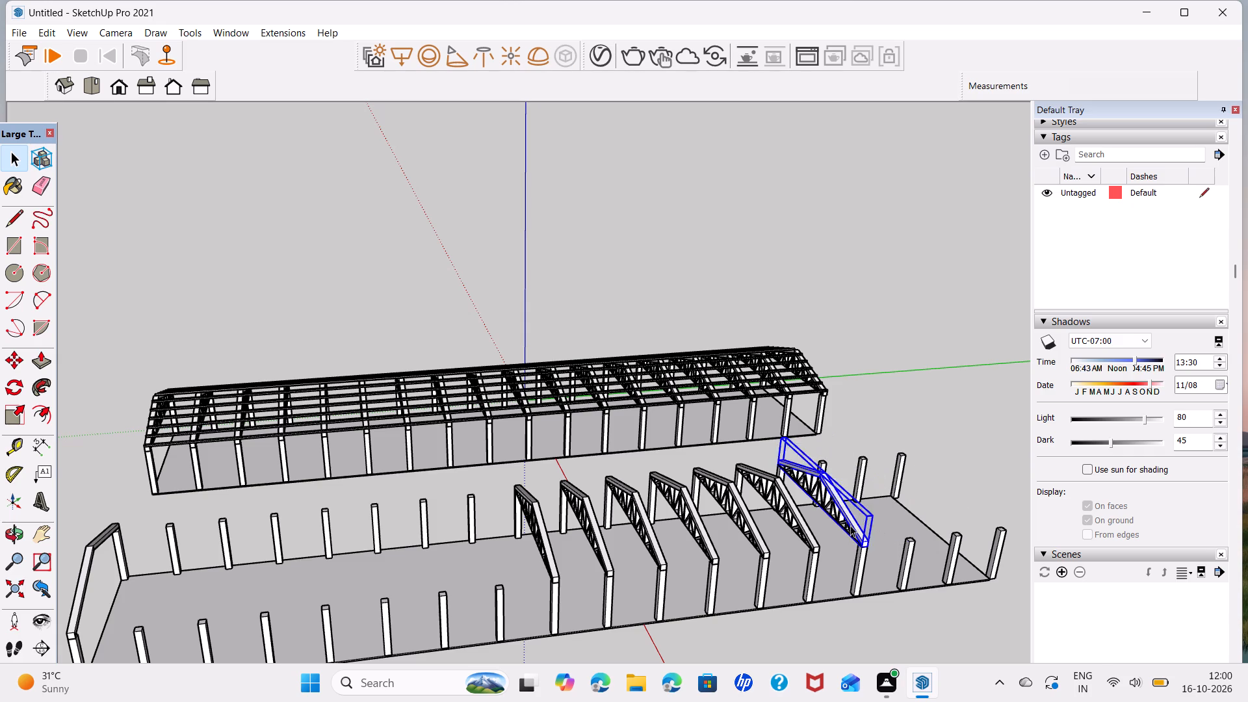
{"action": "key", "text": "Delete"}
{"action": "left_click", "coordinate": [848, 519]}
{"action": "key", "text": "Delete"}
{"action": "left_click", "coordinate": [795, 527]}
{"action": "key", "text": "Delete"}
{"action": "left_click", "coordinate": [796, 523]}
{"action": "key", "text": "Delete"}
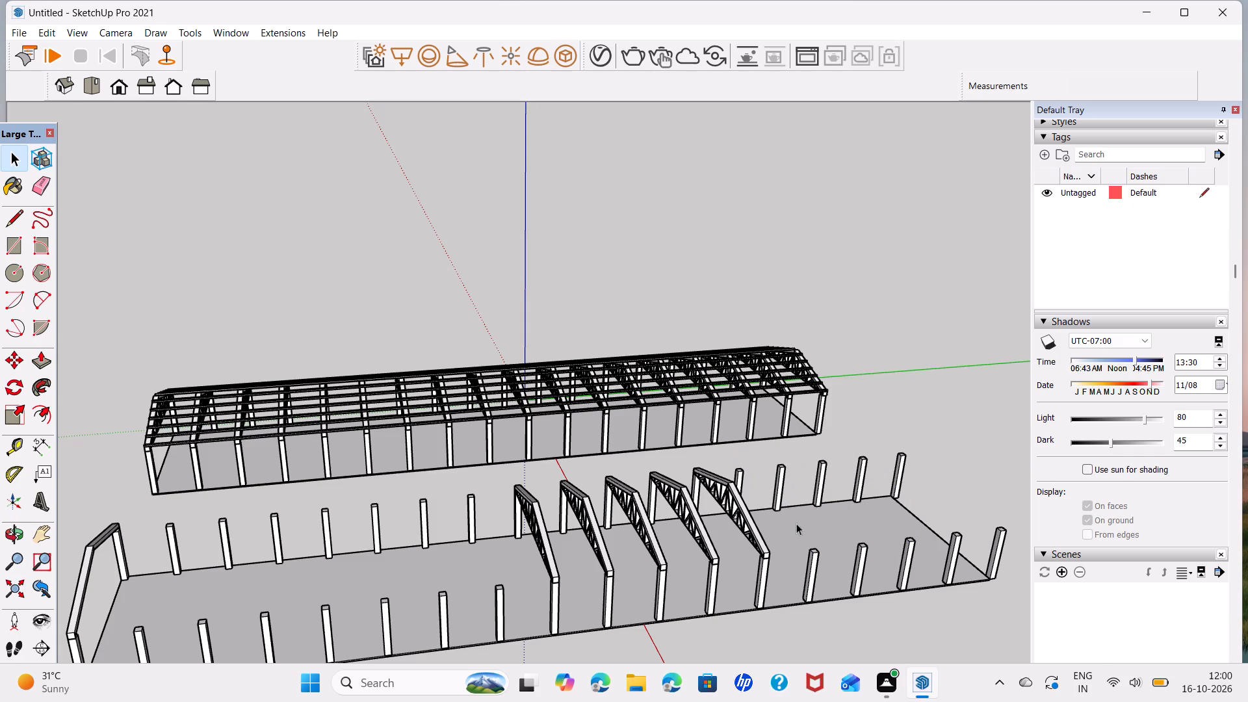
{"action": "left_click", "coordinate": [751, 536]}
{"action": "key", "text": "Delete"}
{"action": "left_click", "coordinate": [751, 525]}
{"action": "key", "text": "Delete"}
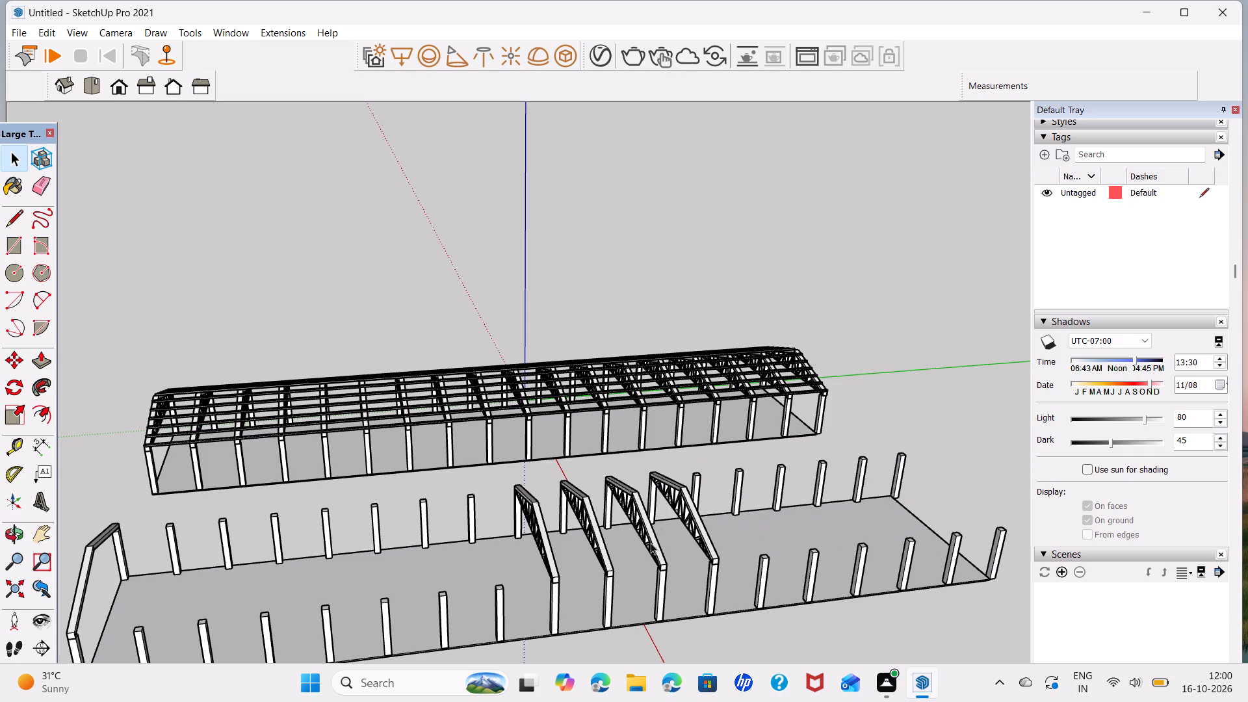
Delete the rafters and webs of the last four trussed frames mid-shed, so only the front frame keeps its rafters.
{"action": "left_click", "coordinate": [687, 508]}
{"action": "key", "text": "Delete"}
{"action": "left_click", "coordinate": [690, 503]}
{"action": "key", "text": "Delete"}
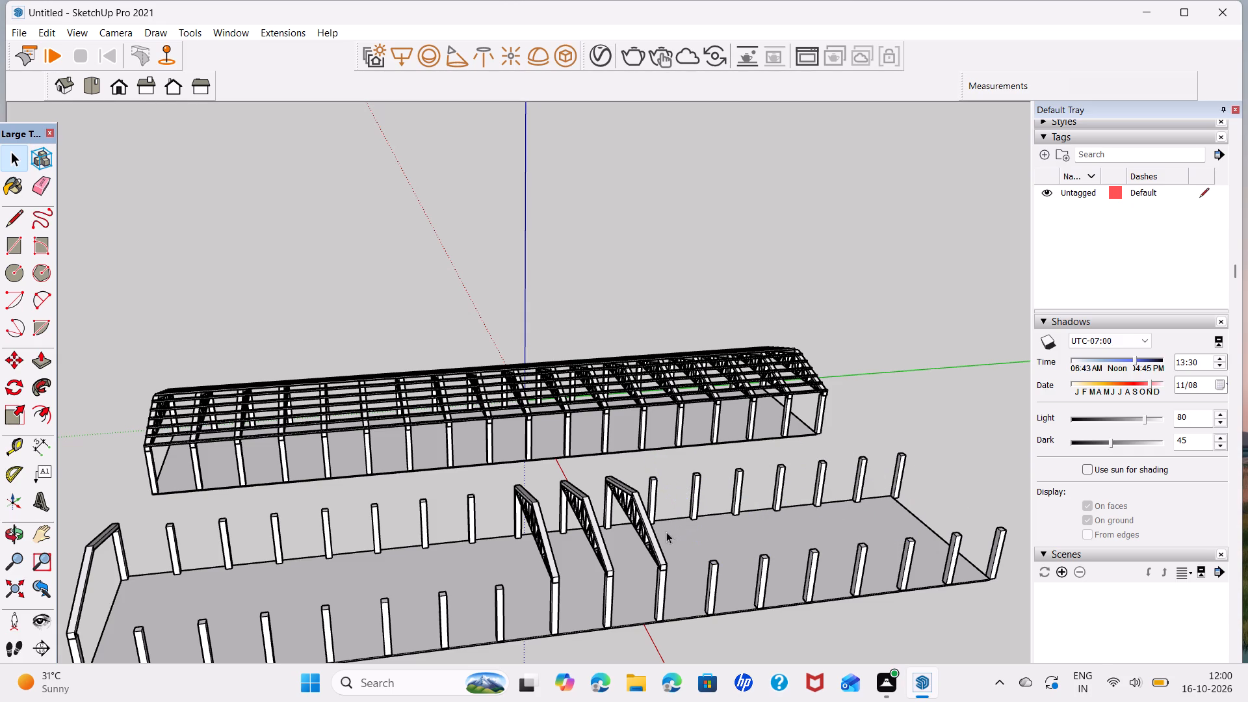
{"action": "left_click", "coordinate": [658, 539]}
{"action": "key", "text": "Delete"}
{"action": "left_click", "coordinate": [644, 538]}
{"action": "key", "text": "Delete"}
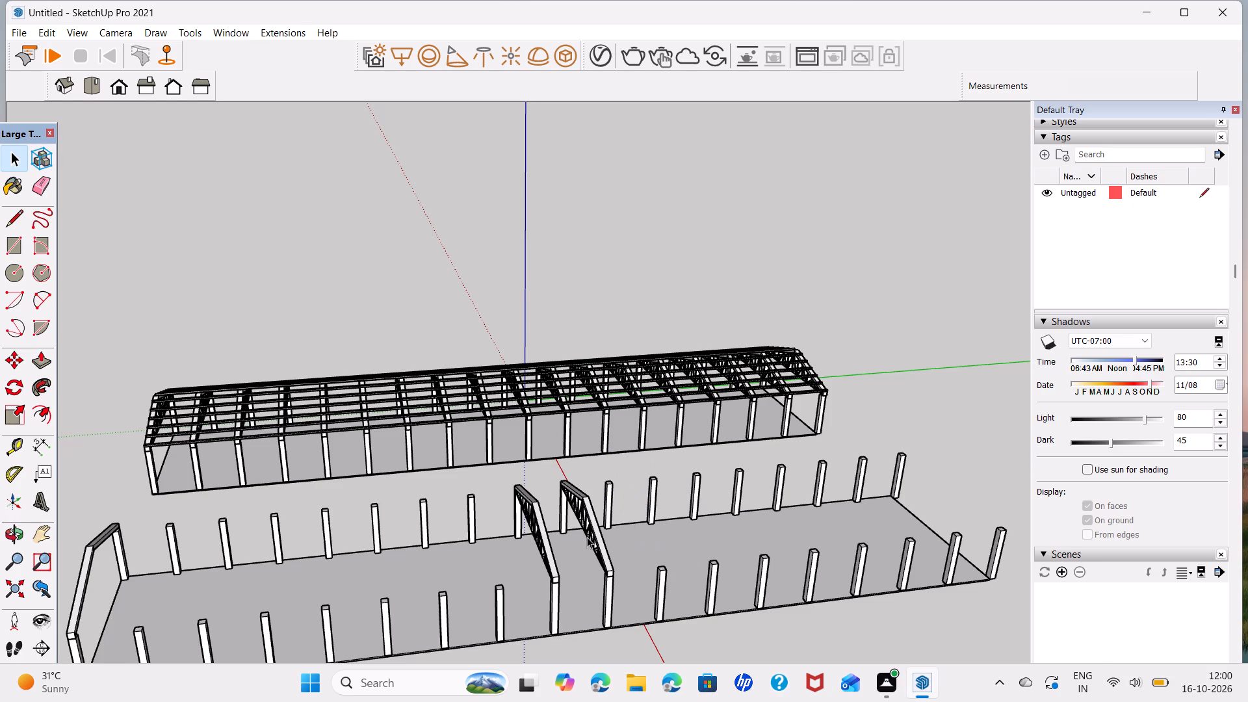
{"action": "left_click", "coordinate": [592, 536]}
{"action": "key", "text": "Delete"}
{"action": "left_click", "coordinate": [595, 525]}
{"action": "key", "text": "Delete"}
{"action": "left_click", "coordinate": [539, 547]}
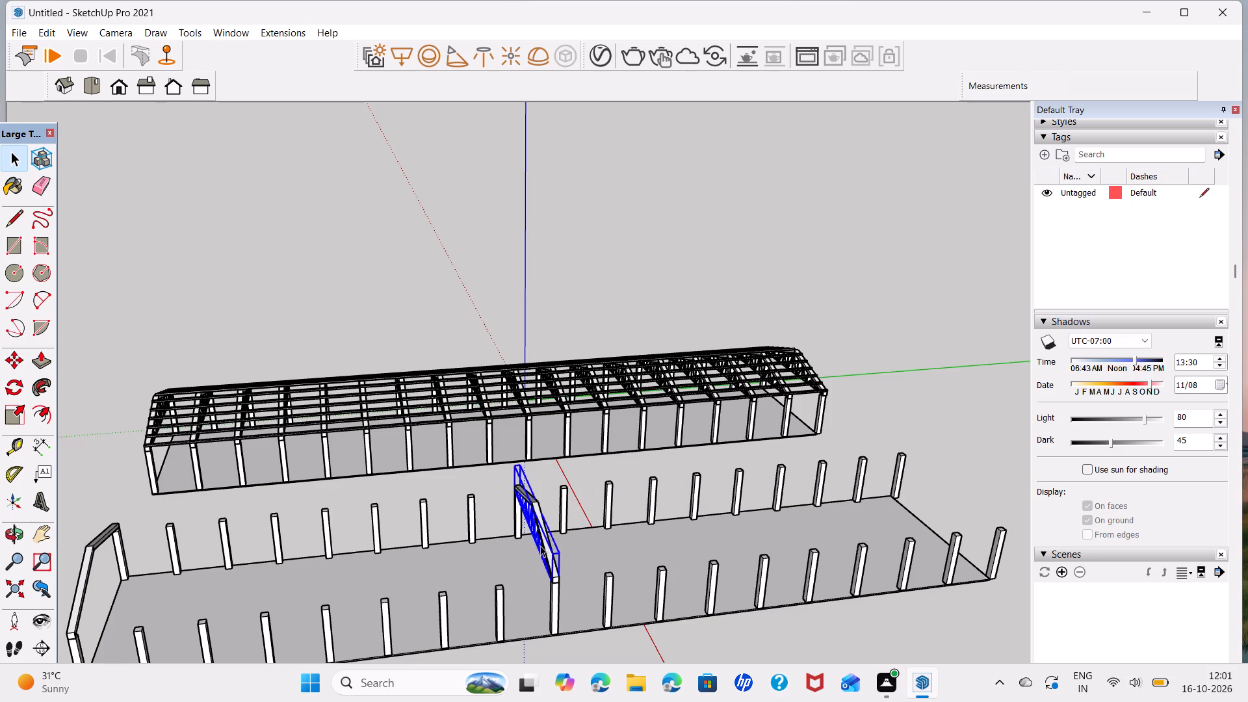
{"action": "key", "text": "Delete"}
{"action": "left_click", "coordinate": [542, 538]}
{"action": "key", "text": "Delete"}
Open the group of the remaining front-frame rafters for editing.
{"action": "scroll", "coordinate": [660, 523], "scroll_direction": "down", "scroll_amount": 6}
{"action": "middle_click_drag", "start_coordinate": [531, 586], "coordinate": [860, 395]}
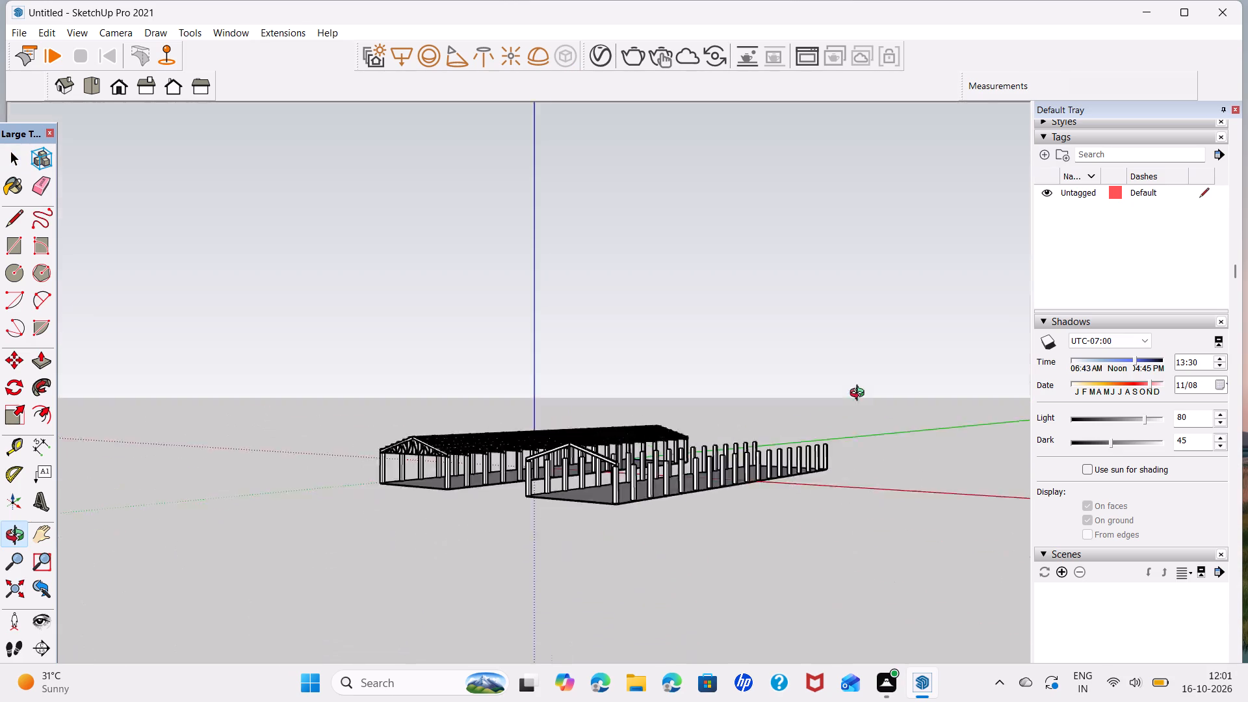
{"action": "middle_click_drag", "start_coordinate": [860, 395], "coordinate": [966, 366]}
{"action": "scroll", "coordinate": [668, 421], "scroll_direction": "up", "scroll_amount": 10}
{"action": "middle_click_drag", "start_coordinate": [667, 419], "coordinate": [675, 450]}
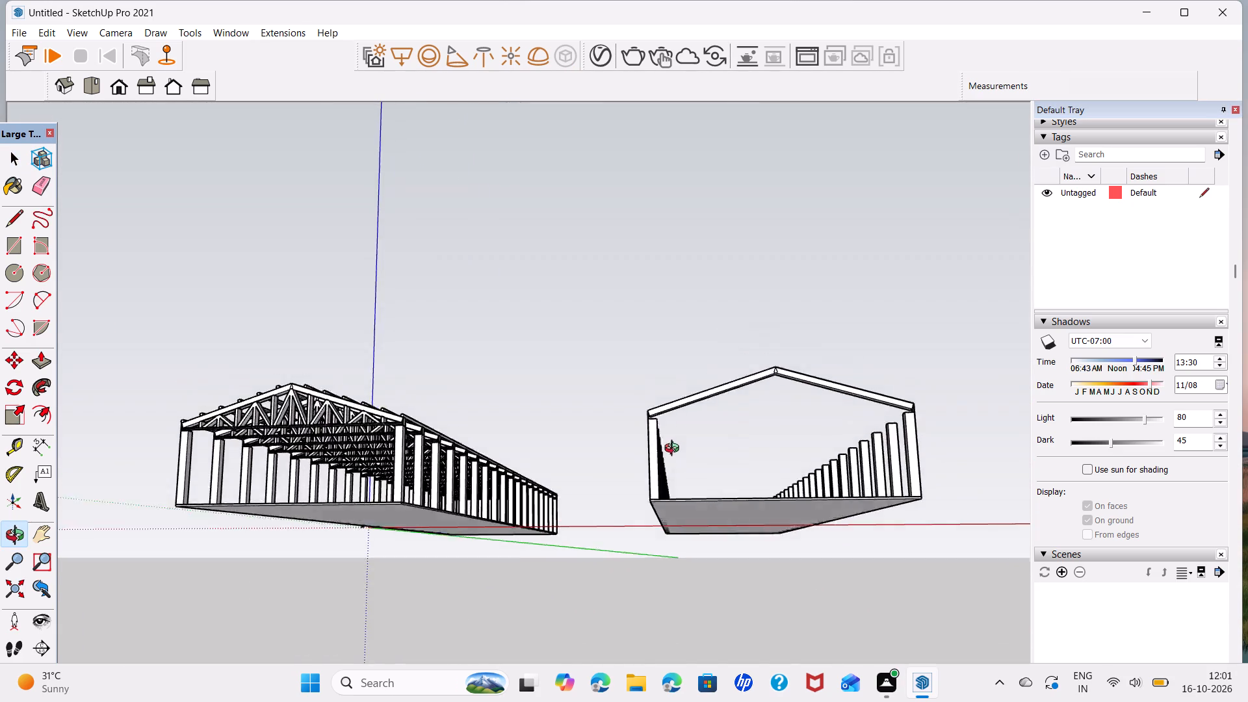
{"action": "middle_click_drag", "start_coordinate": [675, 450], "coordinate": [675, 458]}
{"action": "scroll", "coordinate": [673, 454], "scroll_direction": "up", "scroll_amount": 7}
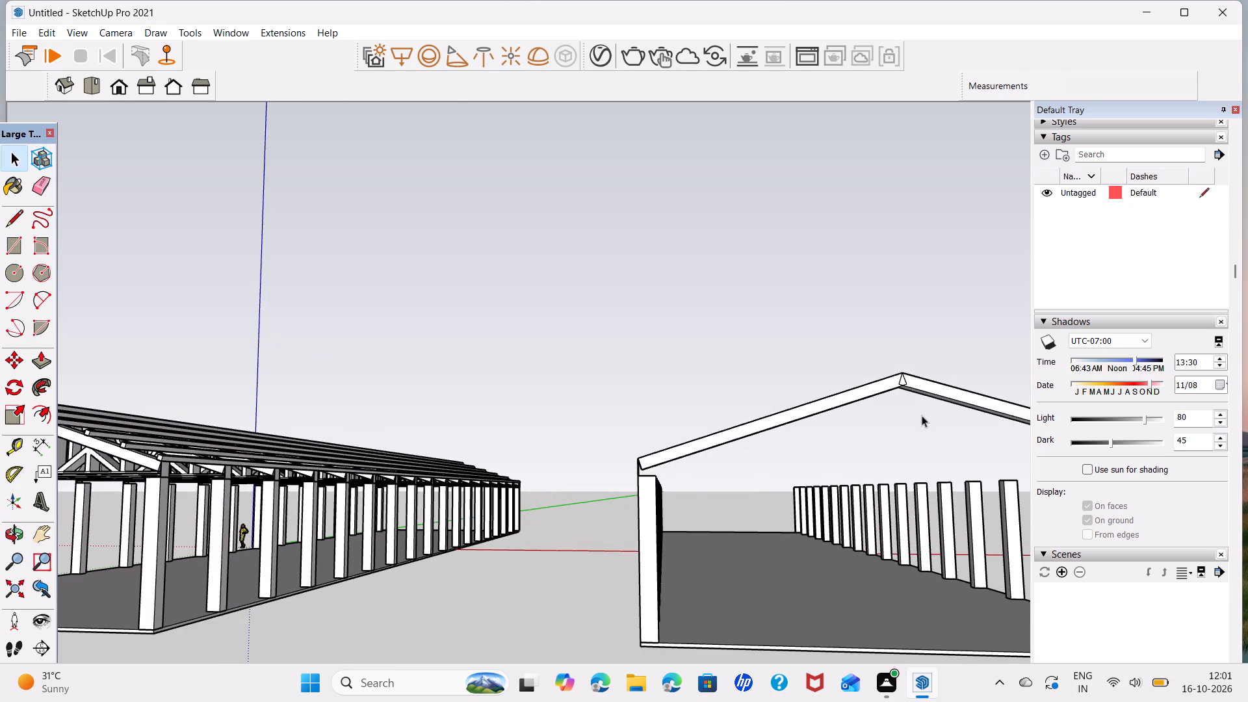
{"action": "middle_click_drag", "start_coordinate": [894, 406], "coordinate": [751, 367]}
{"action": "scroll", "coordinate": [720, 357], "scroll_direction": "up", "scroll_amount": 4}
{"action": "middle_click_drag", "start_coordinate": [736, 383], "coordinate": [755, 380]}
{"action": "scroll", "coordinate": [803, 372], "scroll_direction": "up", "scroll_amount": 1}
{"action": "middle_click_drag", "start_coordinate": [803, 372], "coordinate": [766, 359]}
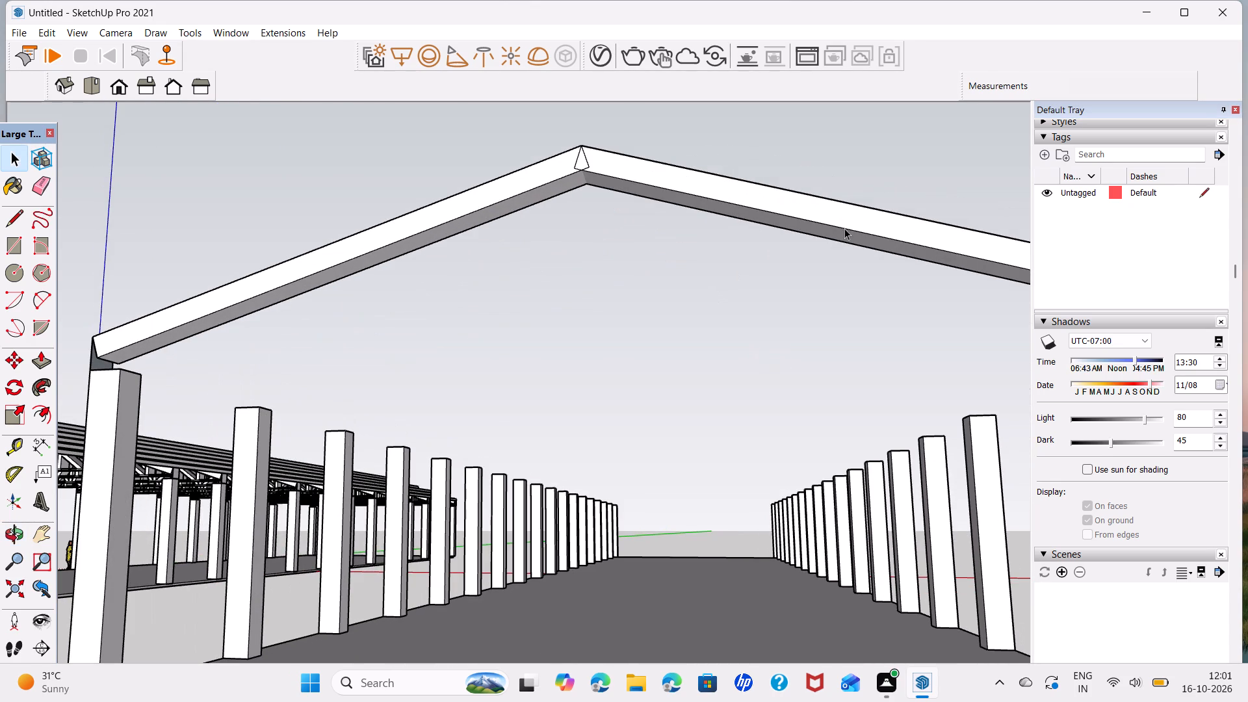
{"action": "triple_click", "coordinate": [846, 229]}
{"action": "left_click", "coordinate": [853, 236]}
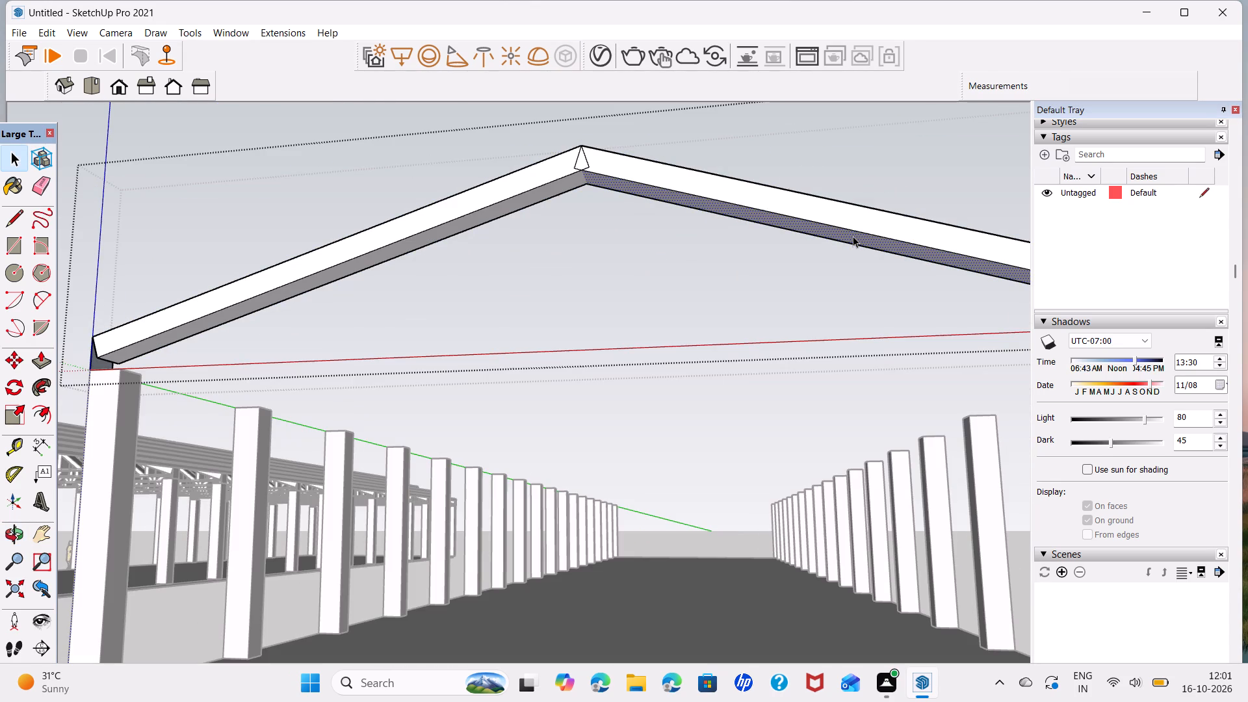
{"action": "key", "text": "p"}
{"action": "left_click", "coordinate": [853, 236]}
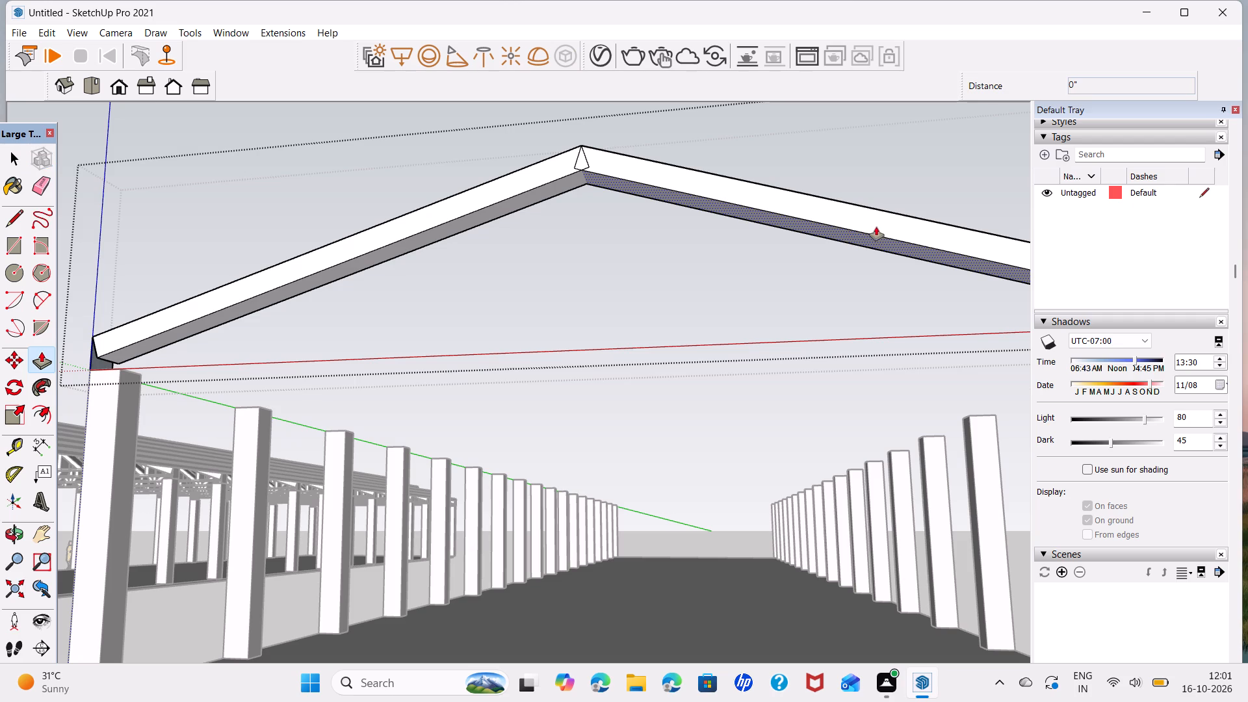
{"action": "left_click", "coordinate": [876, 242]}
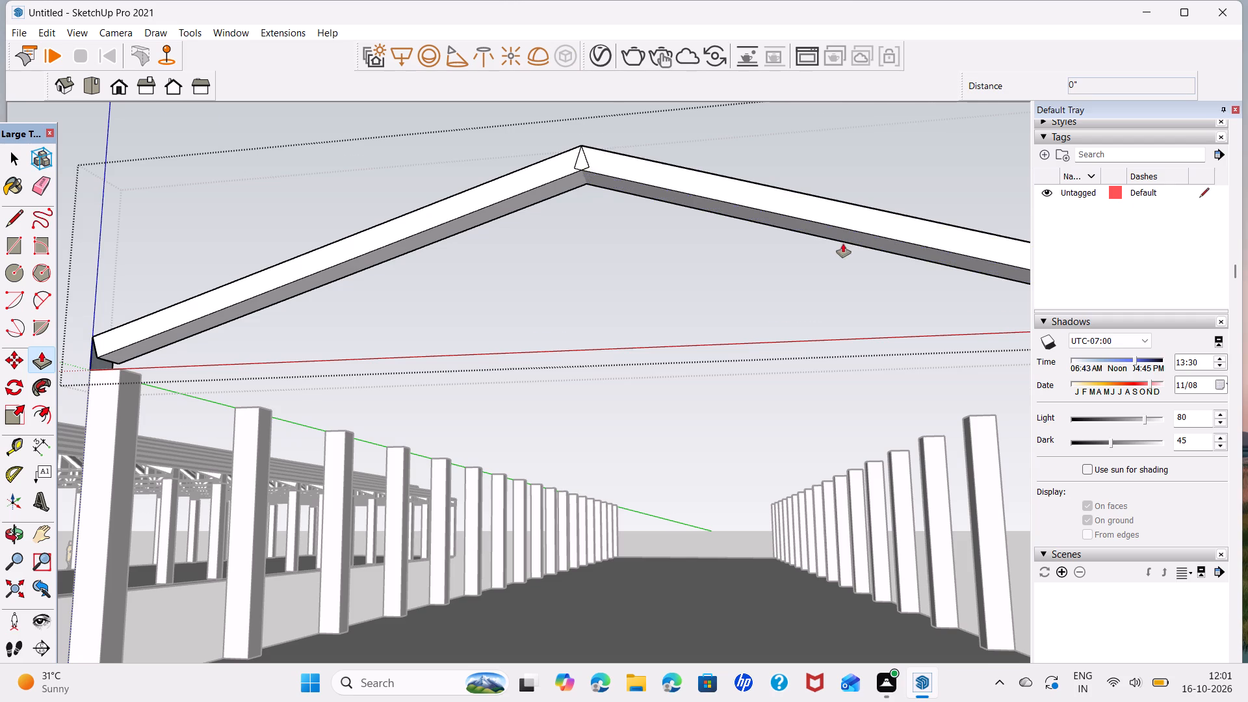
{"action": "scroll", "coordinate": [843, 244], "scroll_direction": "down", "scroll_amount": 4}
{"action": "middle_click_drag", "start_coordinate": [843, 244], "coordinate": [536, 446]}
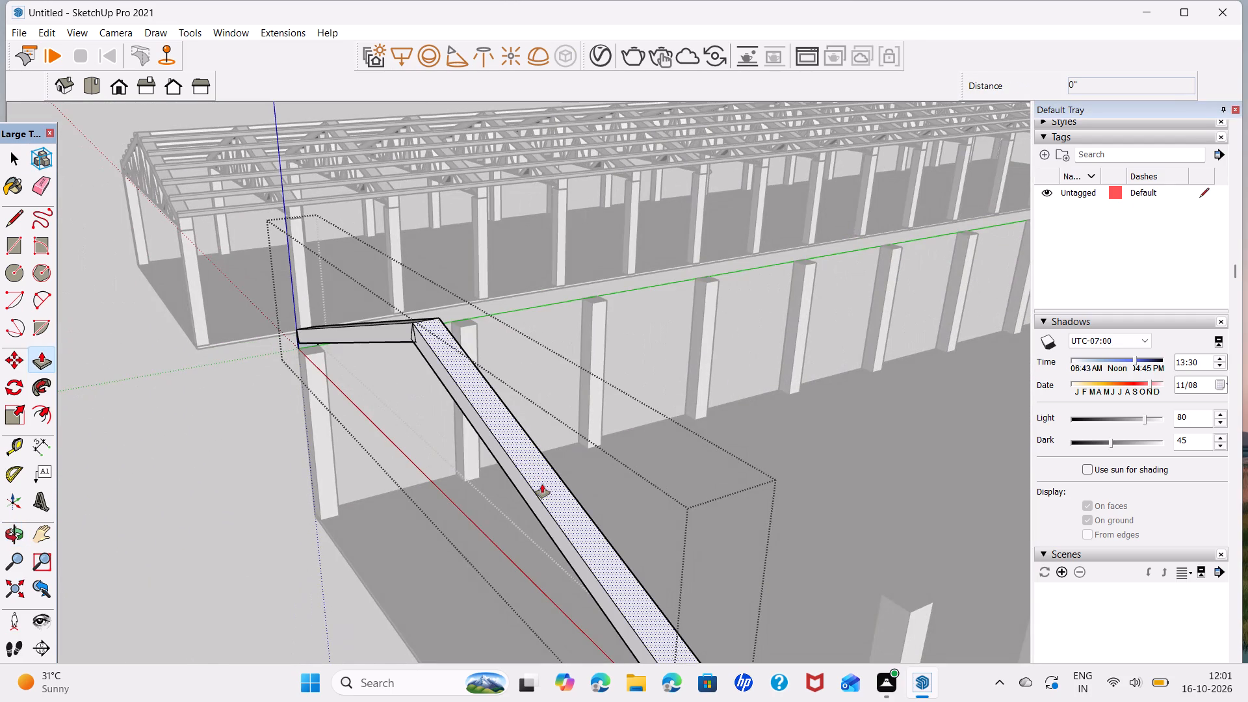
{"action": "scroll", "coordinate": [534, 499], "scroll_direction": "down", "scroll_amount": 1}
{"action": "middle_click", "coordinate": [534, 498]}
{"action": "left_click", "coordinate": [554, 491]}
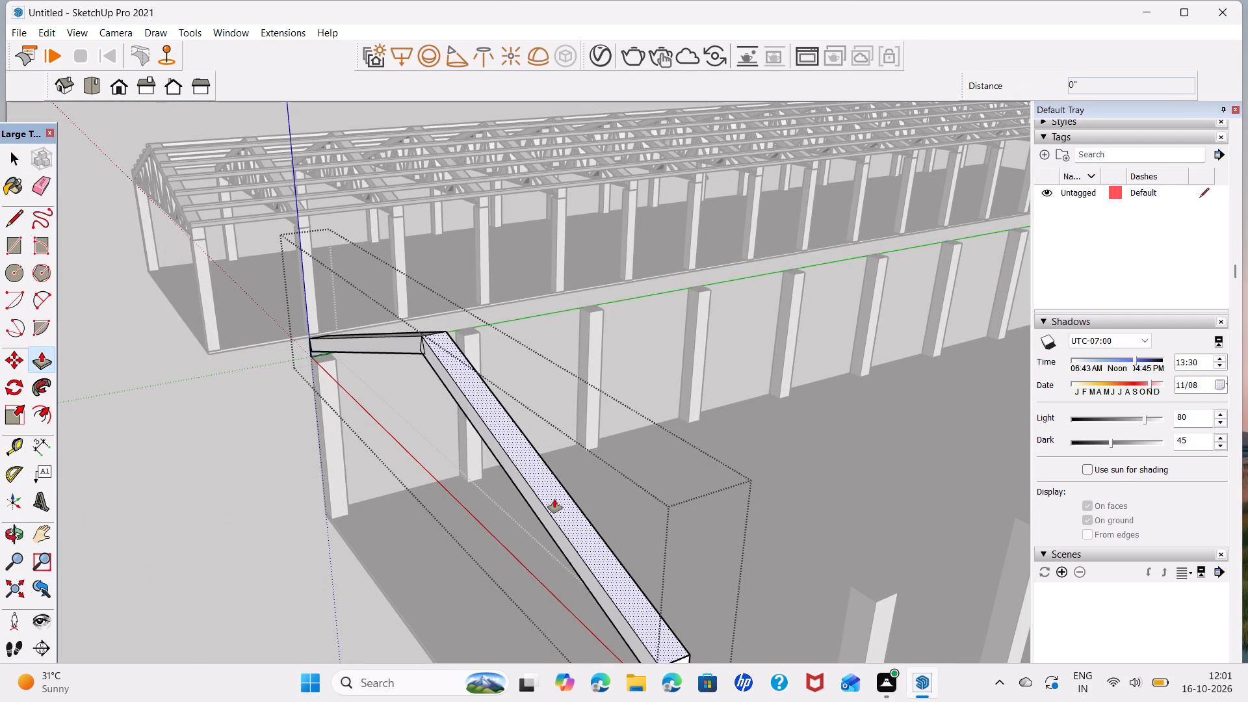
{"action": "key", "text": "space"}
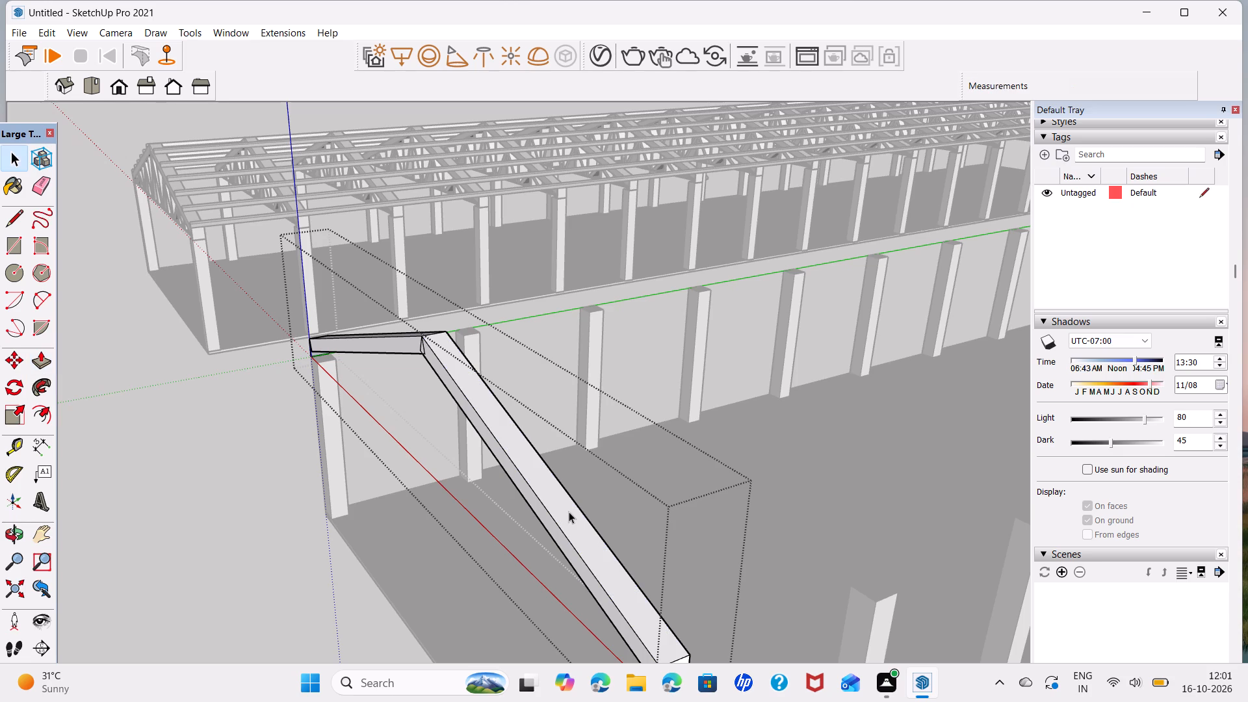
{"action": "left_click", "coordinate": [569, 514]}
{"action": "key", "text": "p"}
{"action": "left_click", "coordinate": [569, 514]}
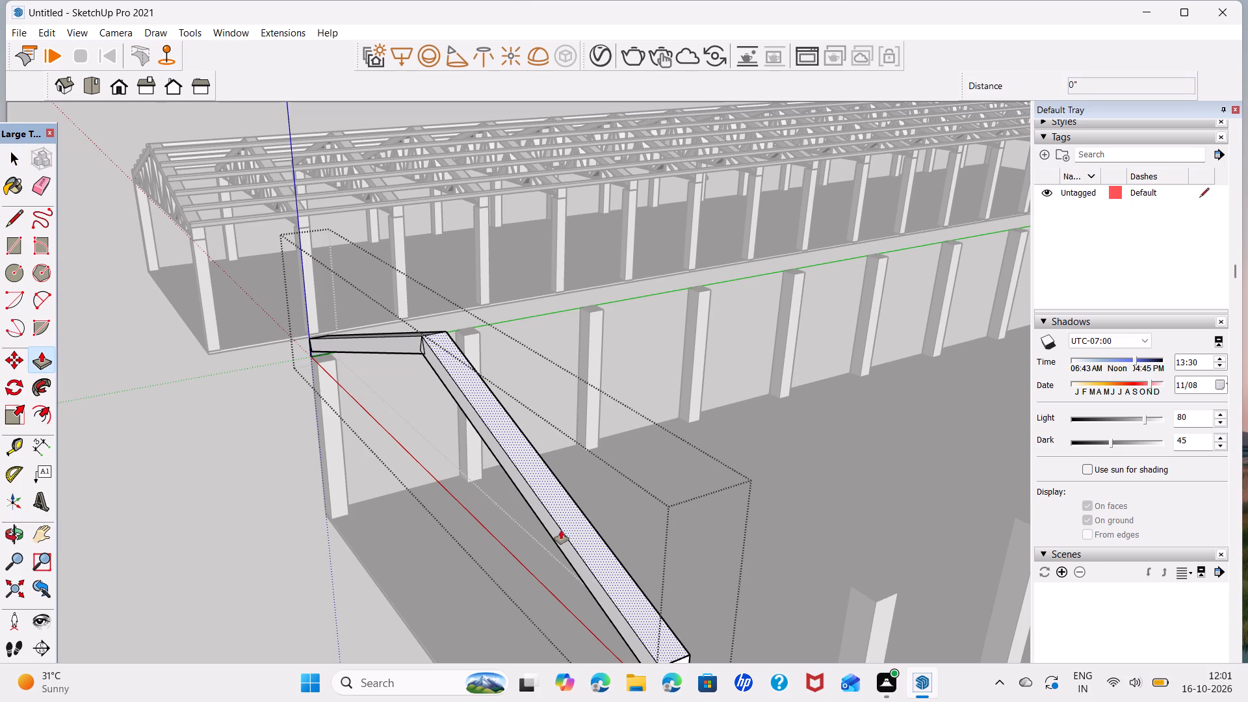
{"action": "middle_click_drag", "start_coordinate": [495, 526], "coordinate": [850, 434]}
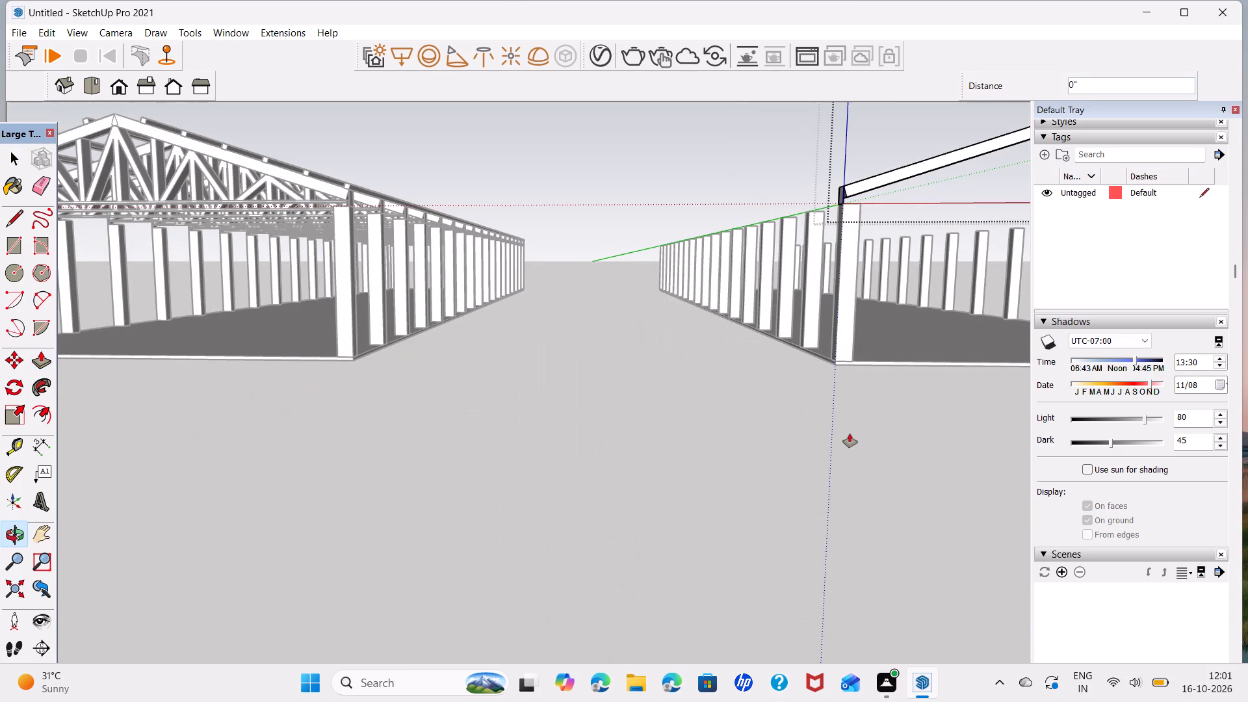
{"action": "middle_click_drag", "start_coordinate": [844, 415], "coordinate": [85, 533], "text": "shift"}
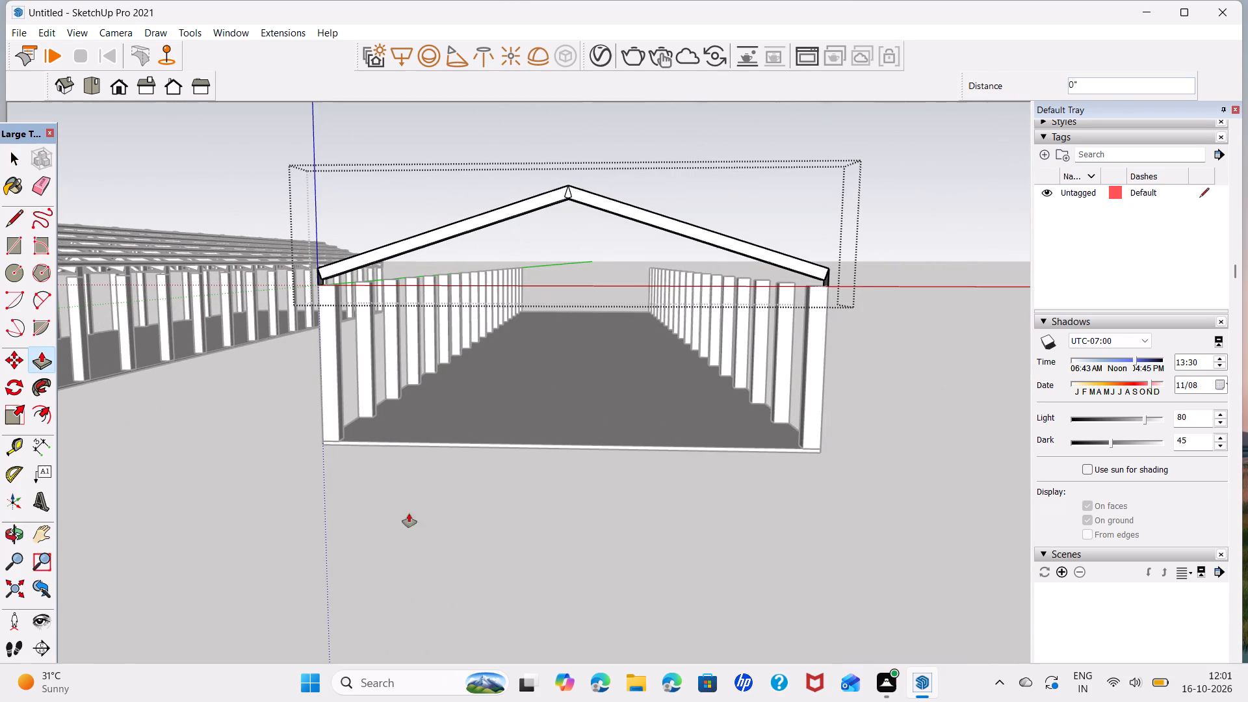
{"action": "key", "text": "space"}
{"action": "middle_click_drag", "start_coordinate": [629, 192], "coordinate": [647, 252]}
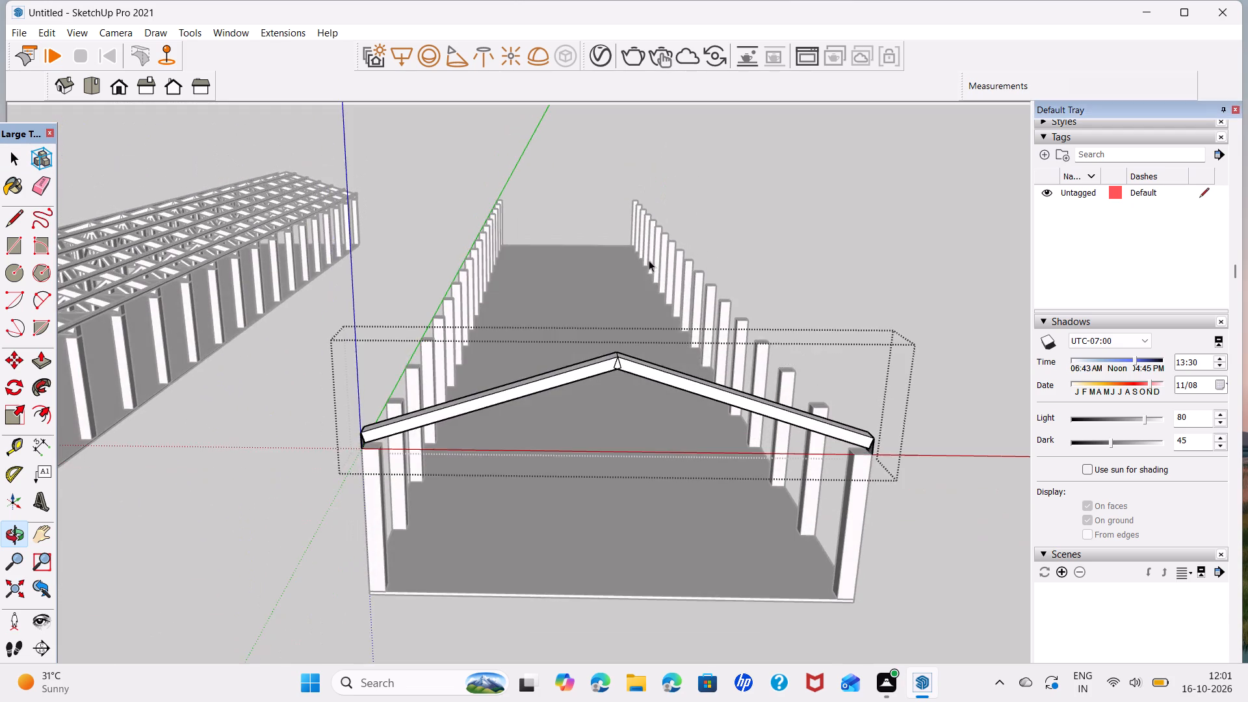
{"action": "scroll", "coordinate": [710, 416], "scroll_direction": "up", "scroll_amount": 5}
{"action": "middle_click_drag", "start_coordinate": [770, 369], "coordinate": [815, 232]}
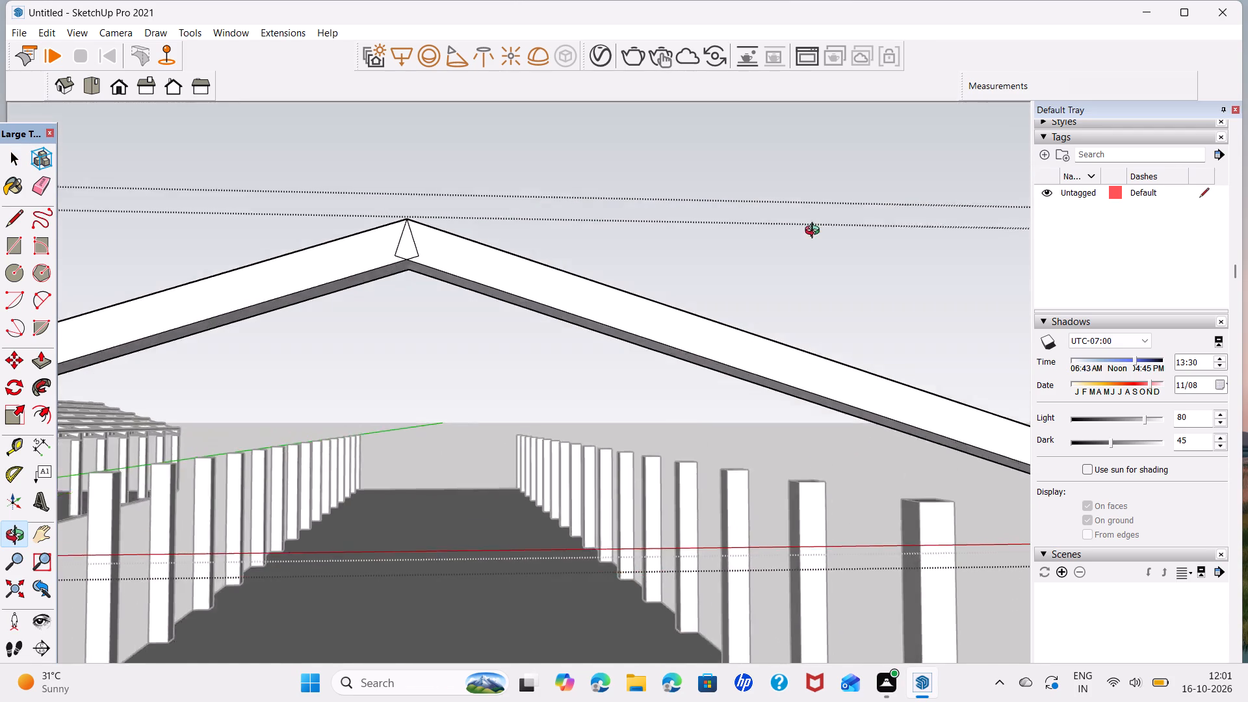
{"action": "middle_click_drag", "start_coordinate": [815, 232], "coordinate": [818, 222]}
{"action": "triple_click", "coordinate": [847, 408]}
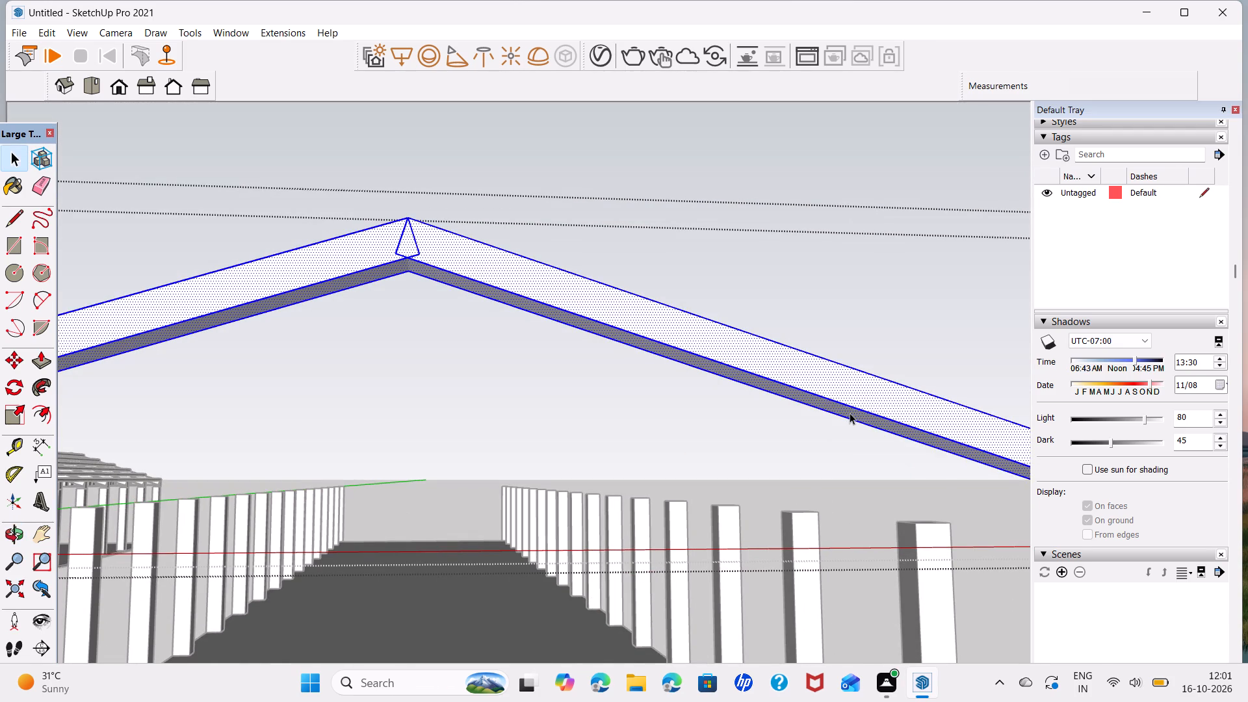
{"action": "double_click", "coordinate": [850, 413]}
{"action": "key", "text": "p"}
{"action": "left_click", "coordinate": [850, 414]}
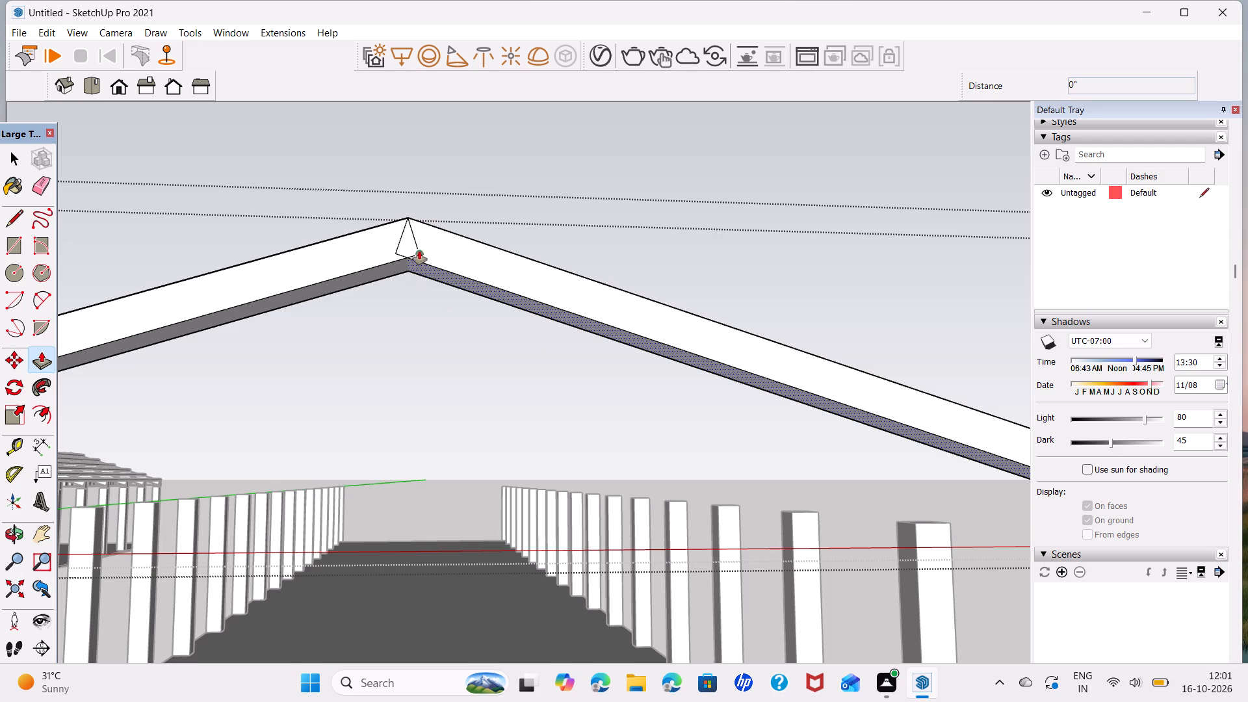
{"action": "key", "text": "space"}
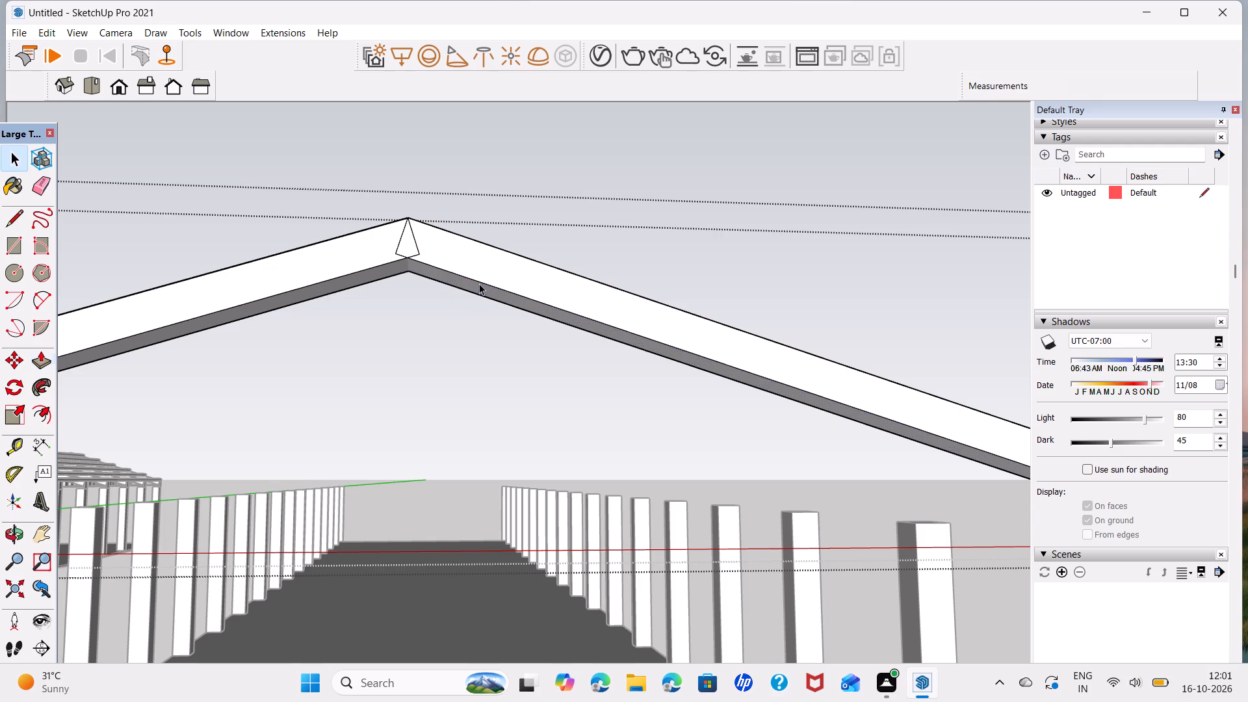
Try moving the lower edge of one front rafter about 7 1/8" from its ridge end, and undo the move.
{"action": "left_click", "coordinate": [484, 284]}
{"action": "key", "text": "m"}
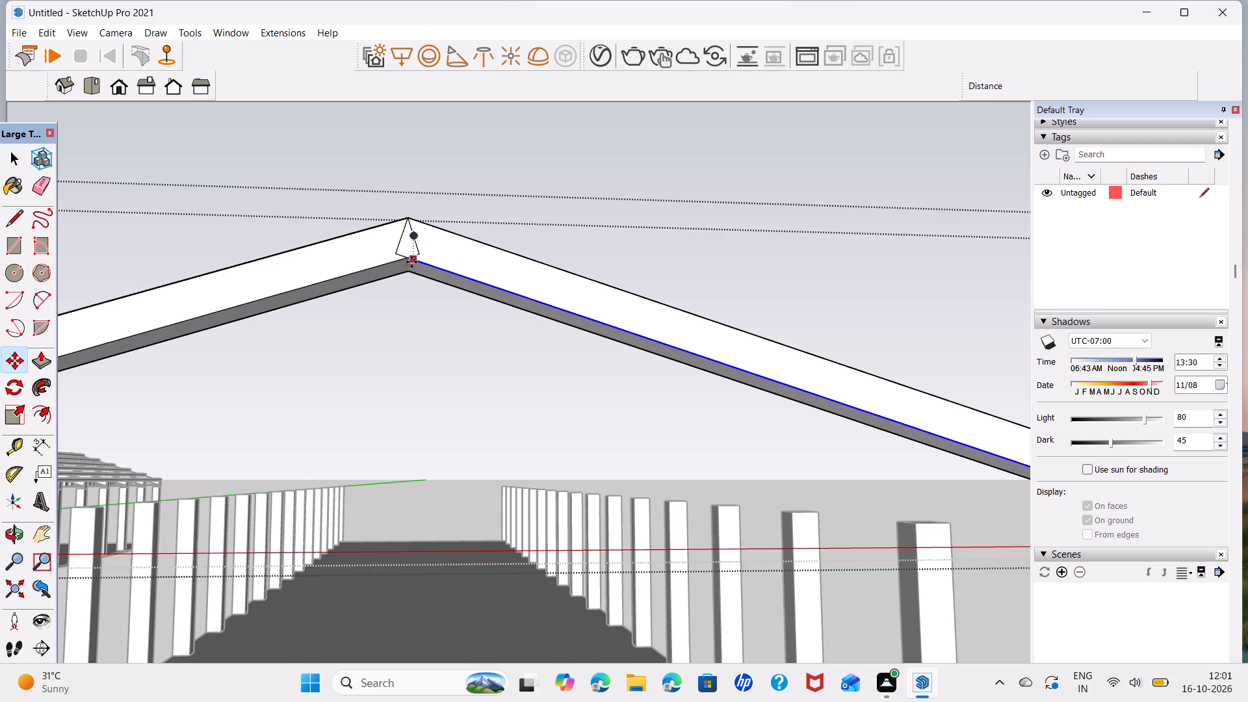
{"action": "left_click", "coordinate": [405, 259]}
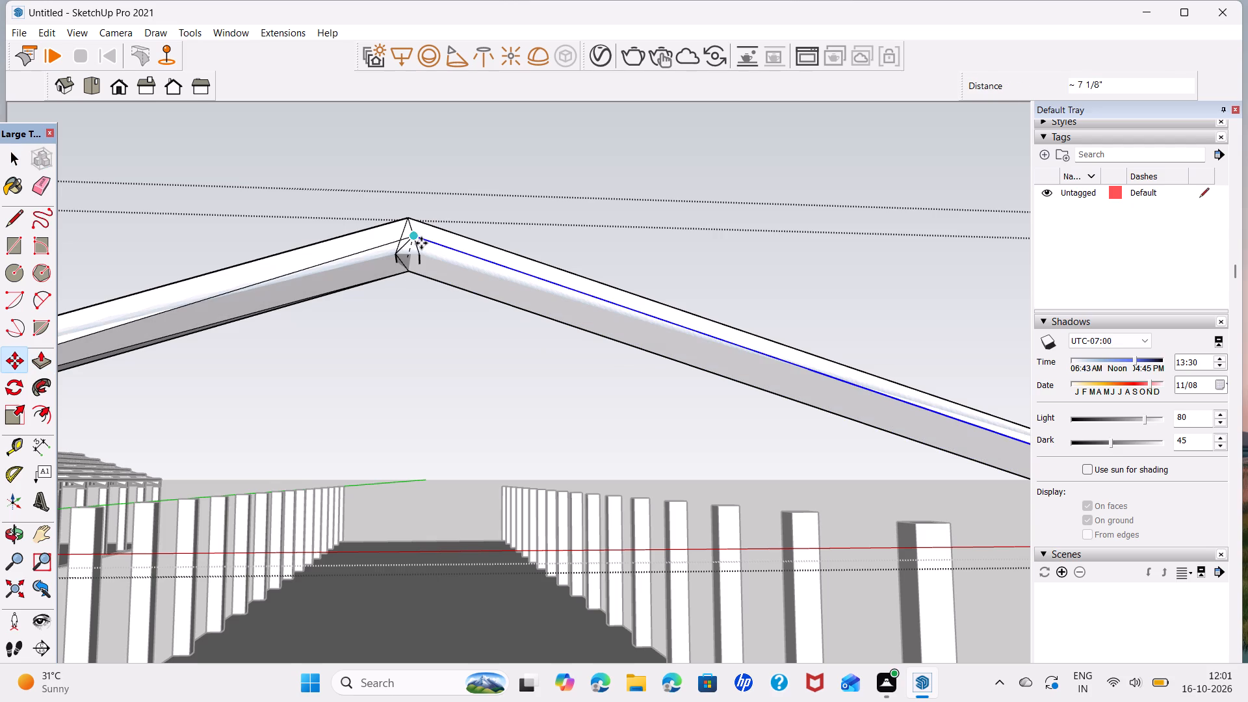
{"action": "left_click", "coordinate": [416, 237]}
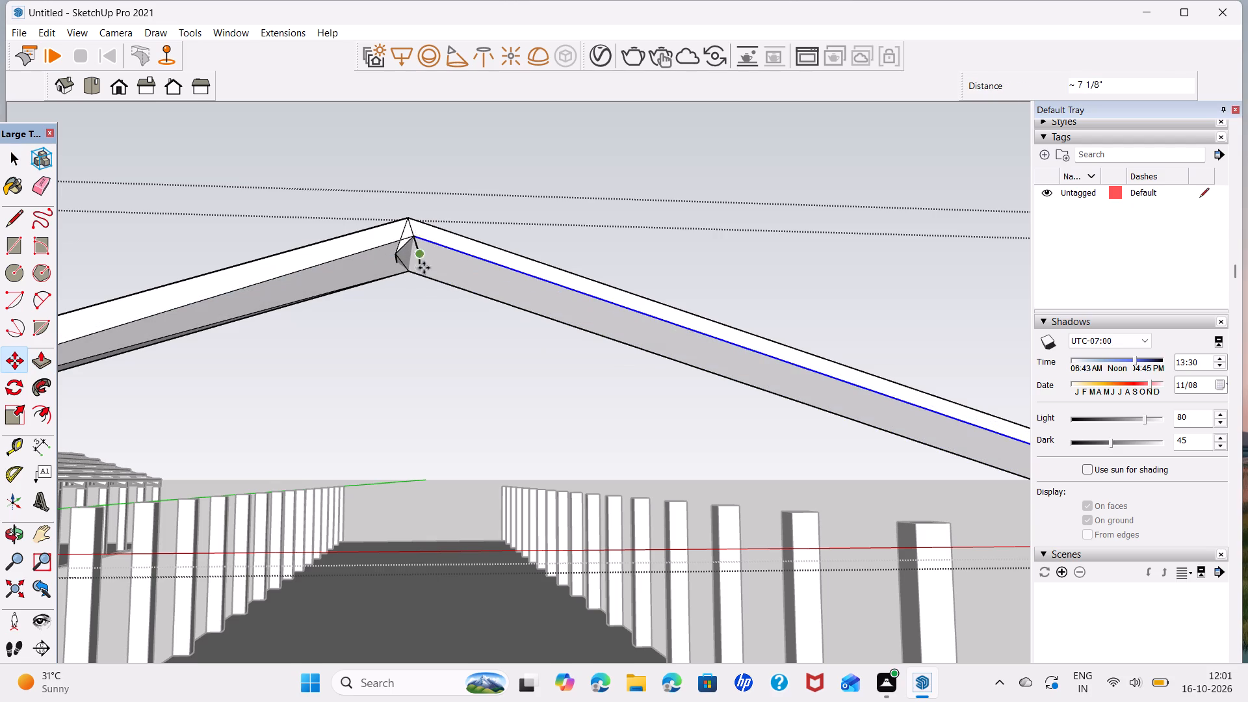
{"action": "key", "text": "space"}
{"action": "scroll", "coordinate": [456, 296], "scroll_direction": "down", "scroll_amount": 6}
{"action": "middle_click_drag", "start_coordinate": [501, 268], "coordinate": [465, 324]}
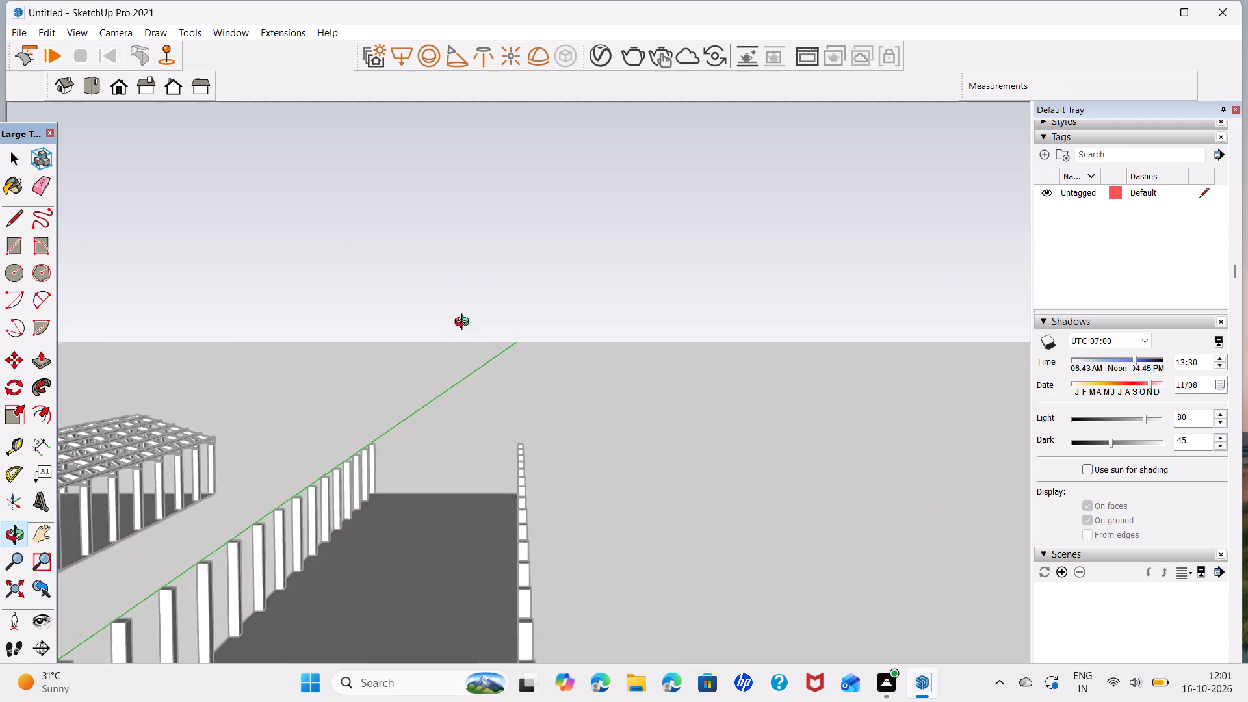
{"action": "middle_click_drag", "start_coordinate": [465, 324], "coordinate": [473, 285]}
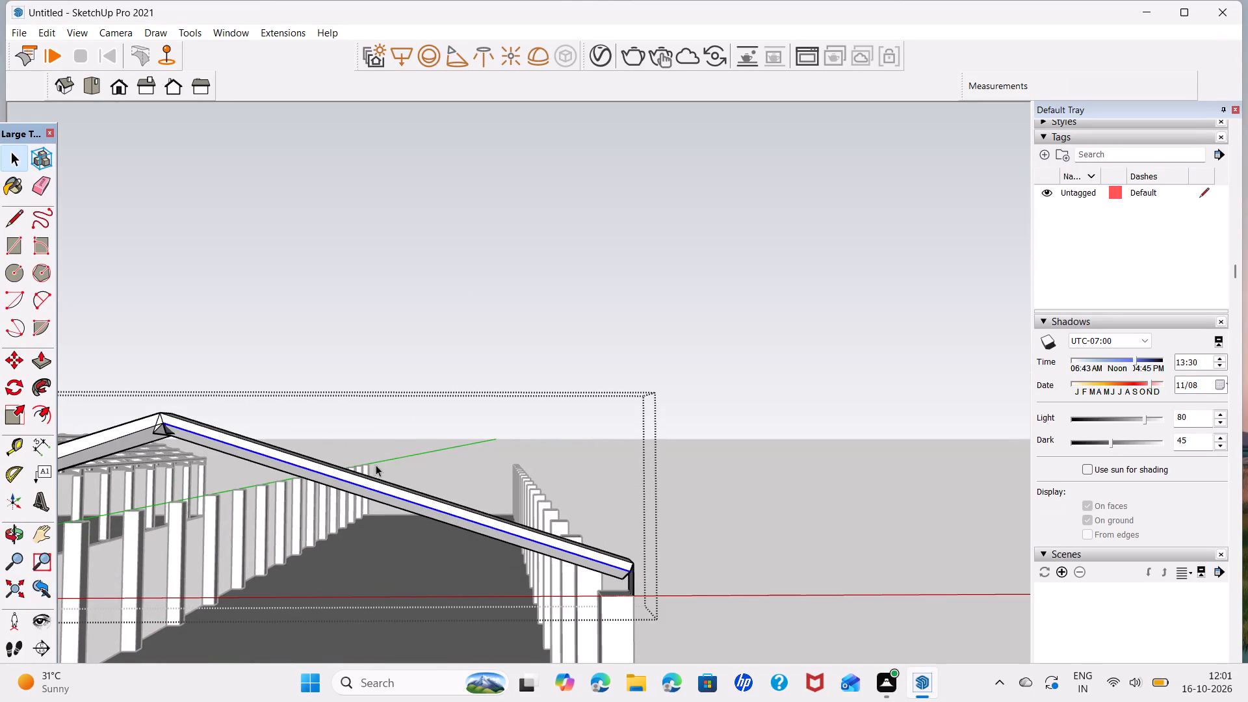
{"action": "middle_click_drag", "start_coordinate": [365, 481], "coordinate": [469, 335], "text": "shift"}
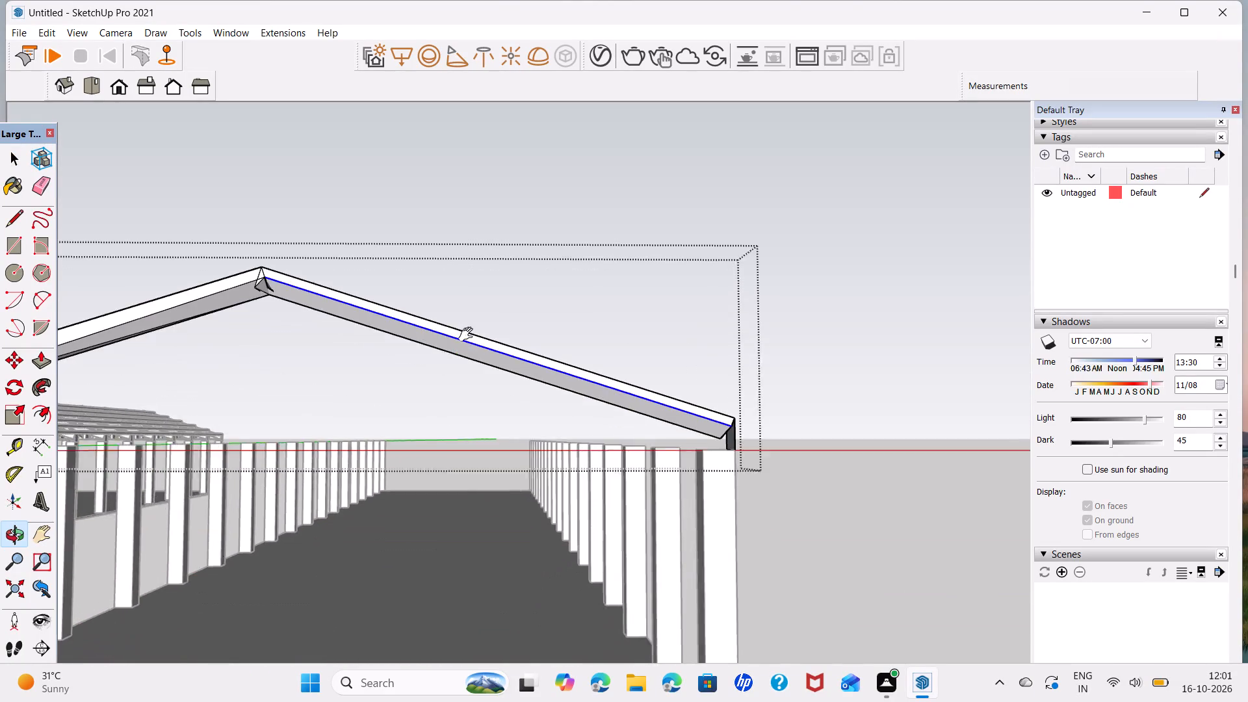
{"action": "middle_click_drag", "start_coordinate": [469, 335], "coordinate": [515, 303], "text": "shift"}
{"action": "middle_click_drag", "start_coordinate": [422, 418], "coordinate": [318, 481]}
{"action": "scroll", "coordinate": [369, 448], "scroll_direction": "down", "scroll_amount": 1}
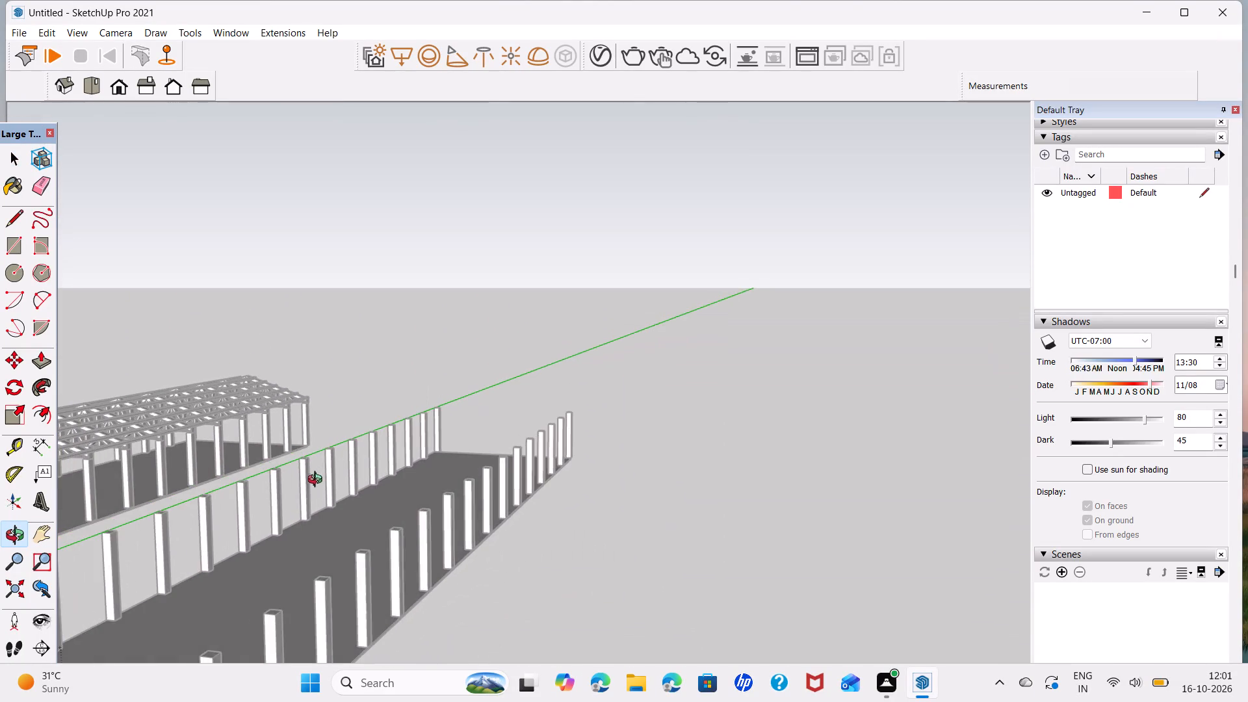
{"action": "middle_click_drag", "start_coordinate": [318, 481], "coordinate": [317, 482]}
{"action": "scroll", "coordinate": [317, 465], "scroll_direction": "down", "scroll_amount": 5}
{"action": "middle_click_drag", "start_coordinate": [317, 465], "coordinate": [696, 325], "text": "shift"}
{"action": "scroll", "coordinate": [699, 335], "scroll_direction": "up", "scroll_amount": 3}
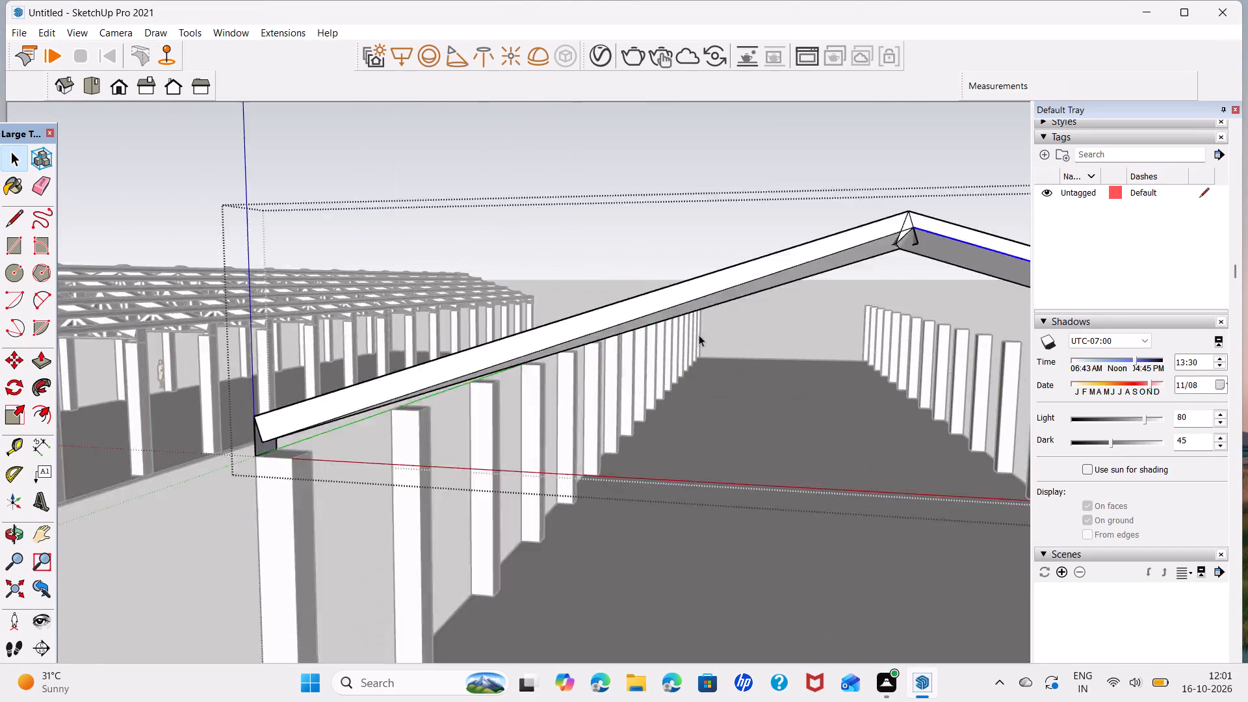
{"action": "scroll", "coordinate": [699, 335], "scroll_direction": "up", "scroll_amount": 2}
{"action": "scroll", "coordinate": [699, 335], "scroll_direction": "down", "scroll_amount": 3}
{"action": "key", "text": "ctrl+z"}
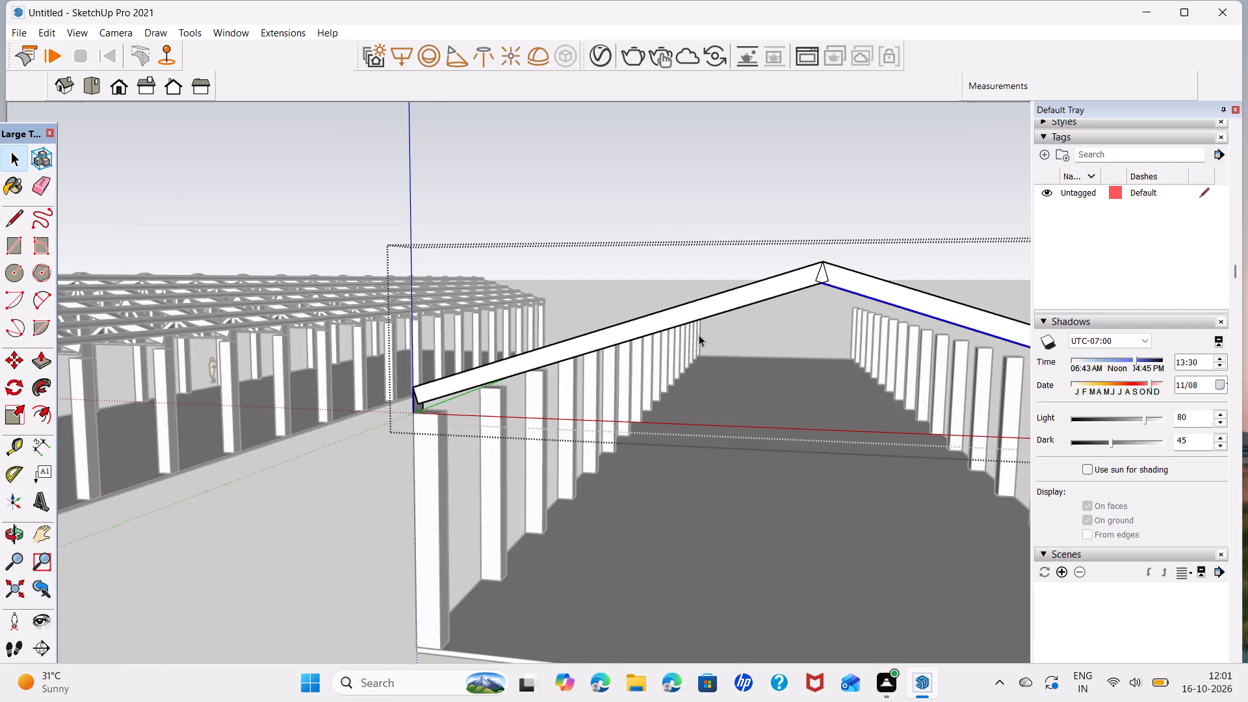
Close the front-frame rafter group and delete it, leaving only columns on this shed.
{"action": "scroll", "coordinate": [754, 350], "scroll_direction": "down", "scroll_amount": 2}
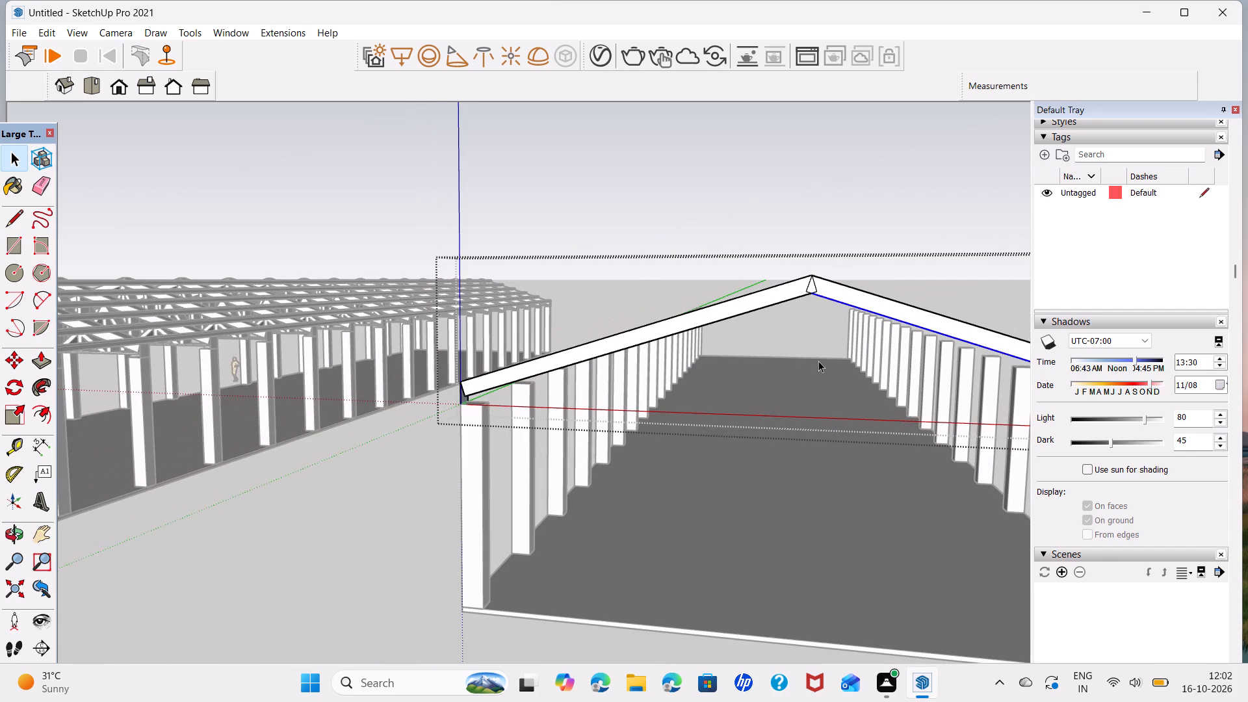
{"action": "left_click", "coordinate": [801, 290]}
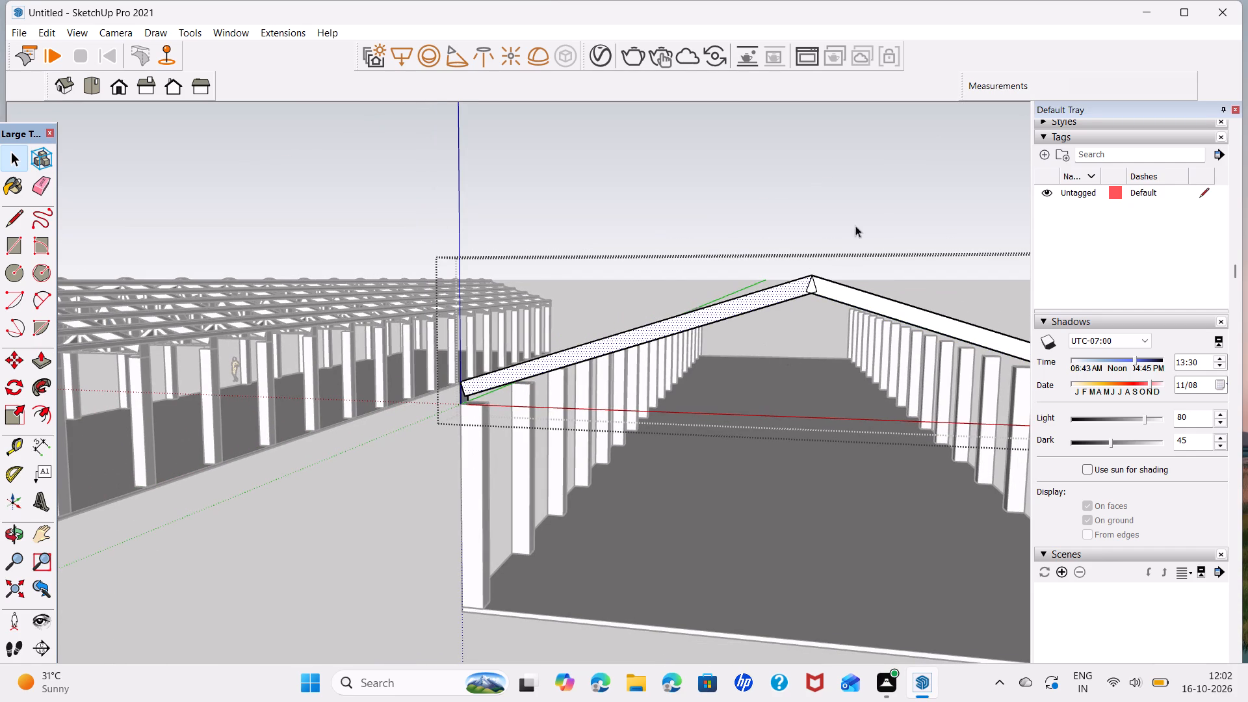
{"action": "left_click", "coordinate": [894, 174]}
{"action": "left_click", "coordinate": [846, 301]}
{"action": "key", "text": "Delete"}
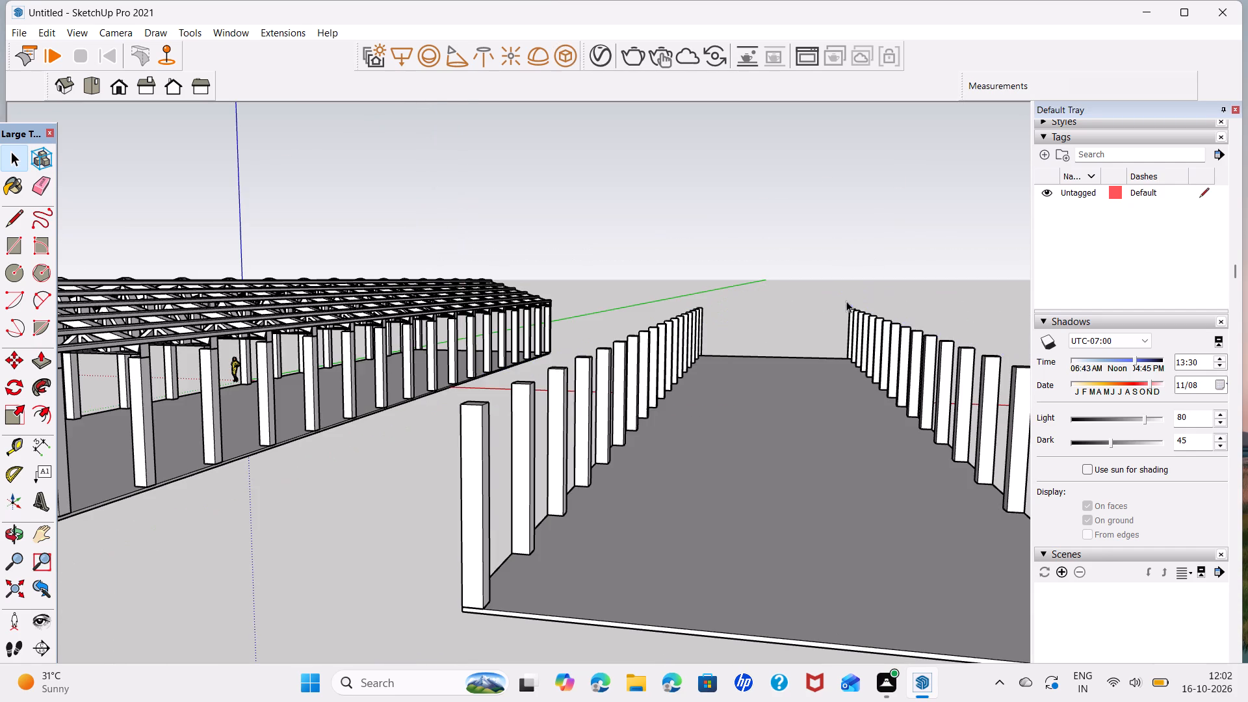
Open the group of columns along the stripped shed's outer long side and push/pull the front corner column's top up 3'.
{"action": "scroll", "coordinate": [686, 399], "scroll_direction": "down", "scroll_amount": 6}
{"action": "middle_click_drag", "start_coordinate": [833, 410], "coordinate": [504, 436]}
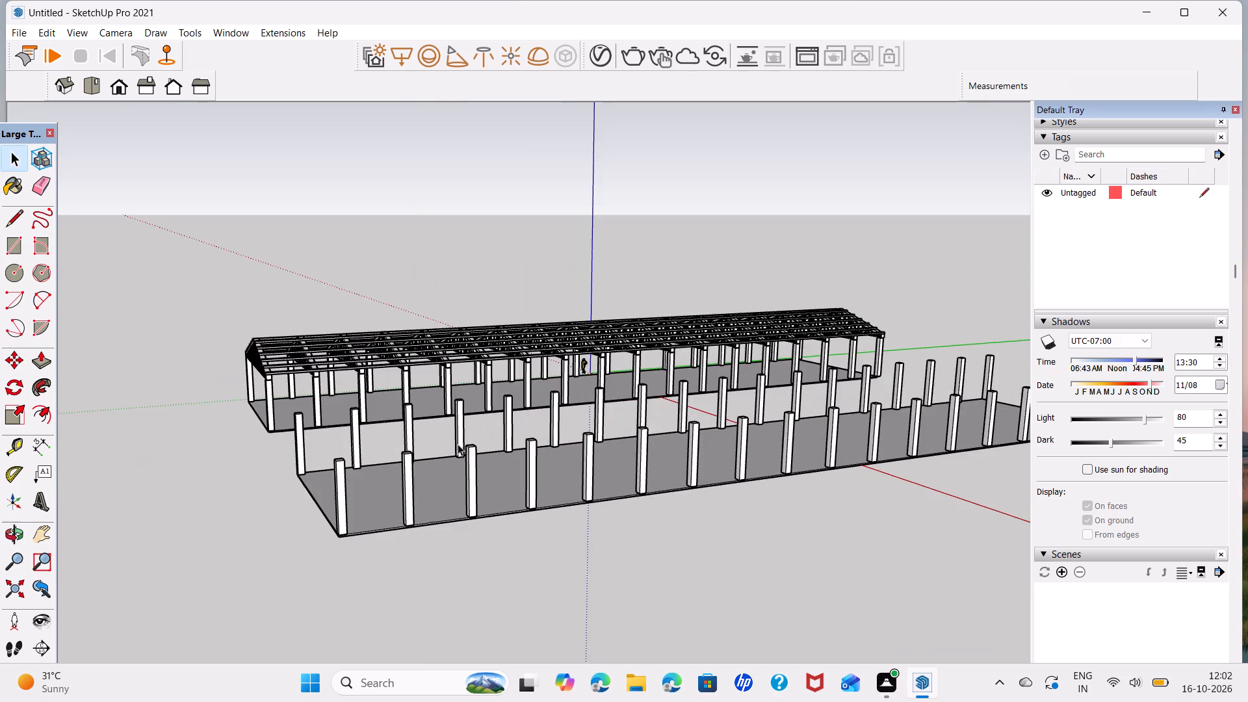
{"action": "scroll", "coordinate": [332, 465], "scroll_direction": "up", "scroll_amount": 6}
{"action": "middle_click_drag", "start_coordinate": [332, 467], "coordinate": [495, 484]}
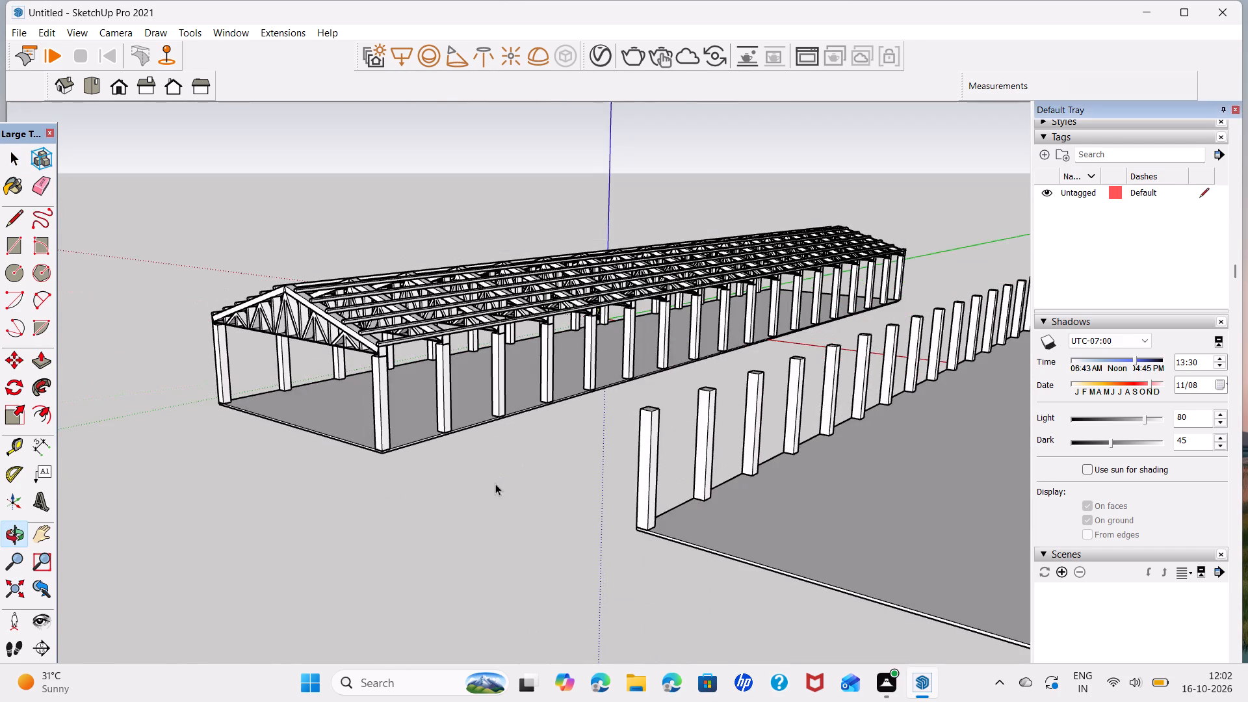
{"action": "scroll", "coordinate": [678, 519], "scroll_direction": "down", "scroll_amount": 1}
{"action": "middle_click_drag", "start_coordinate": [690, 521], "coordinate": [465, 502]}
{"action": "scroll", "coordinate": [720, 460], "scroll_direction": "up", "scroll_amount": 5}
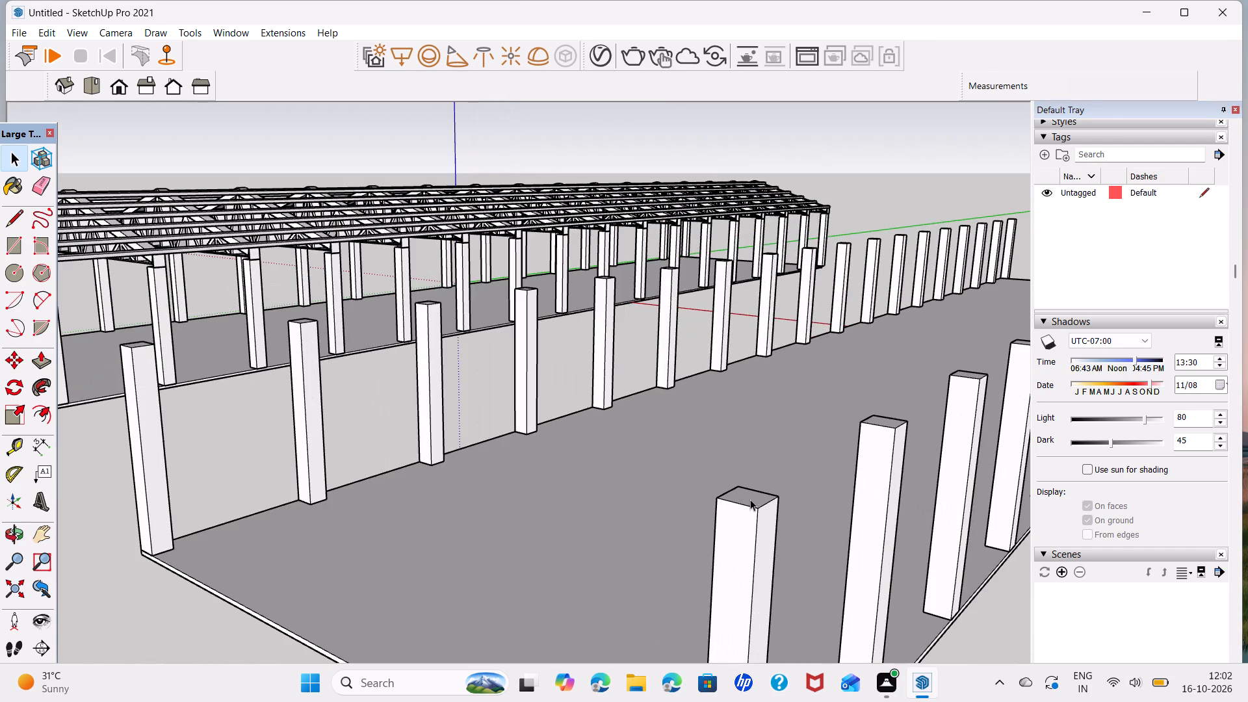
{"action": "triple_click", "coordinate": [752, 502]}
{"action": "left_click", "coordinate": [752, 502]}
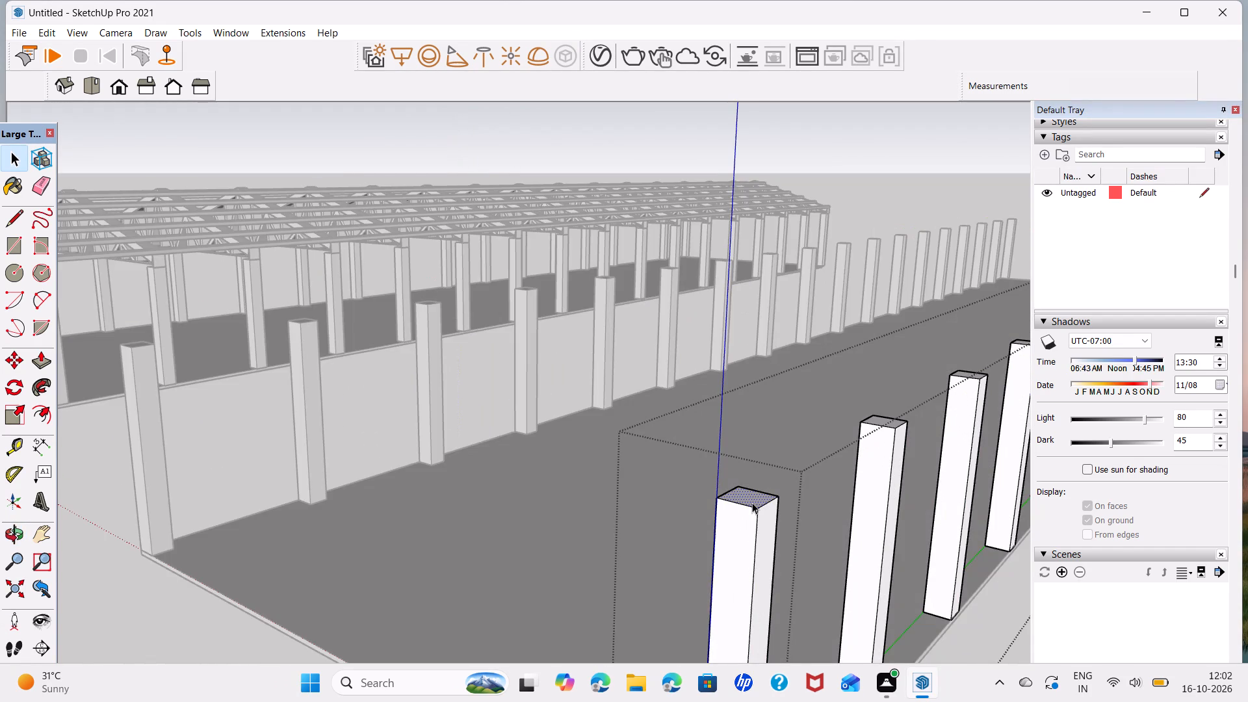
{"action": "key", "text": "p"}
{"action": "left_click", "coordinate": [752, 502]}
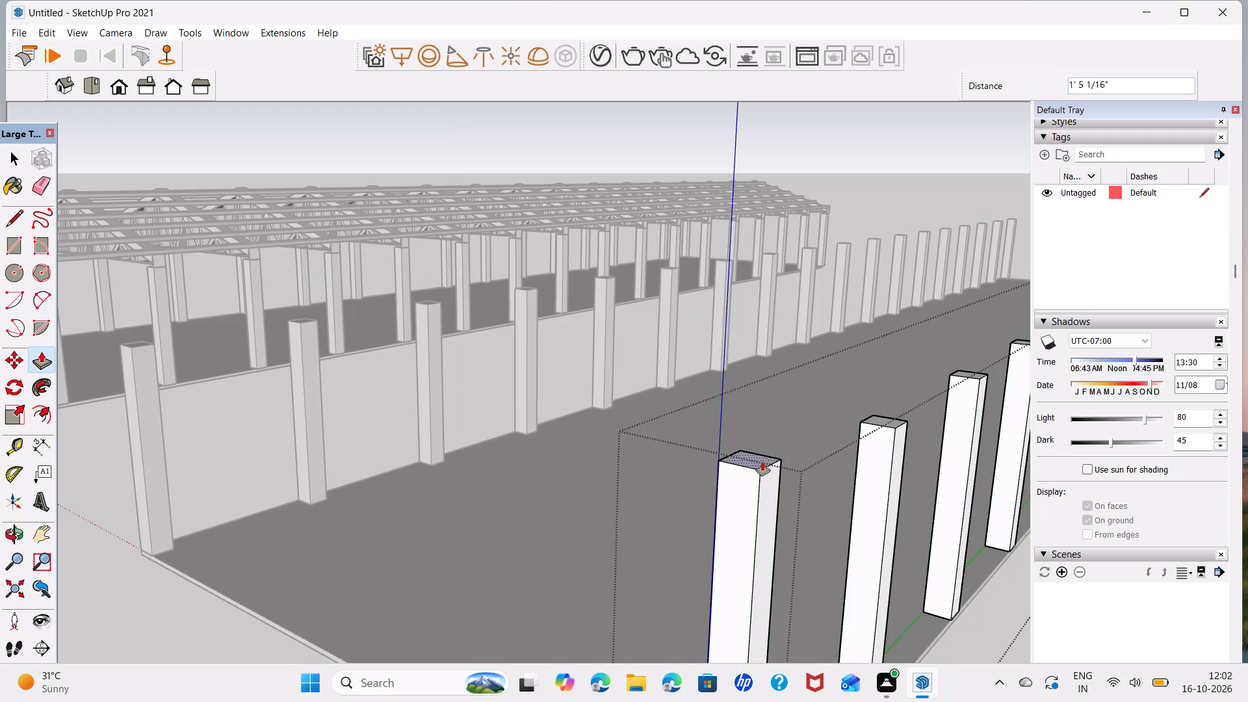
{"action": "type", "text": "3'"}
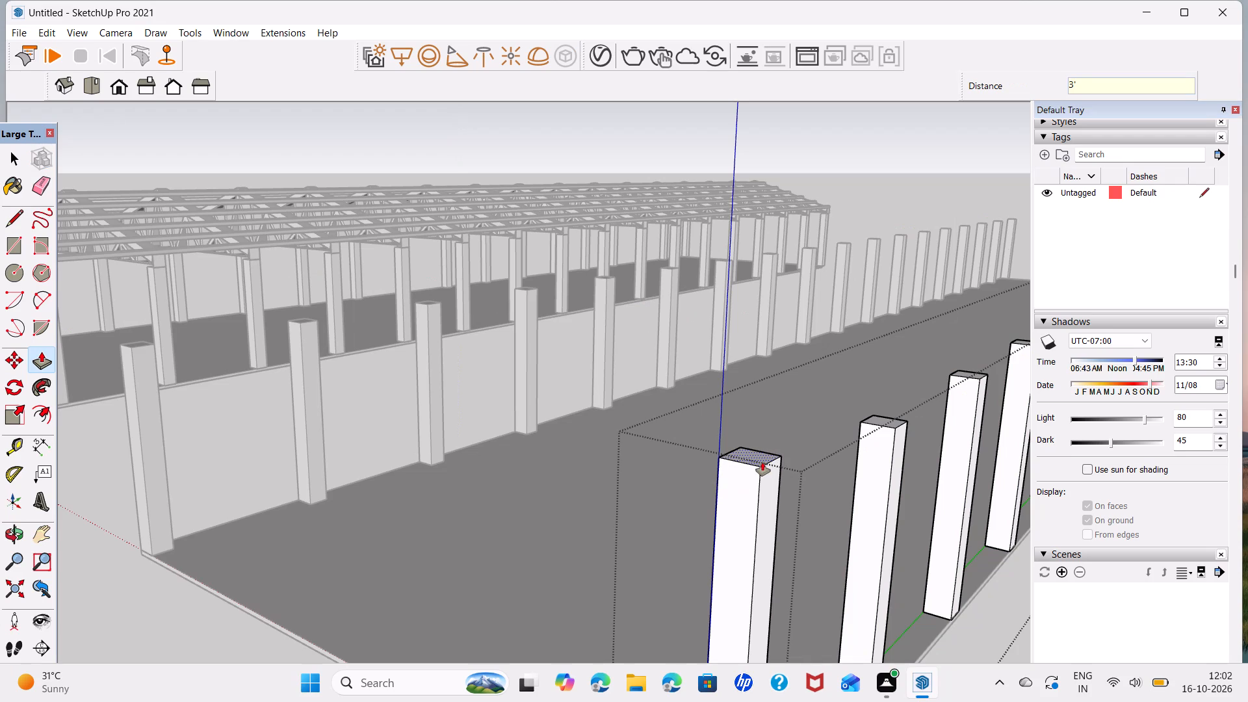
{"action": "key", "text": "Return"}
{"action": "key", "text": "space"}
Extend the tops of the second and third columns in the same row upward by the same 3'.
{"action": "left_click", "coordinate": [892, 422]}
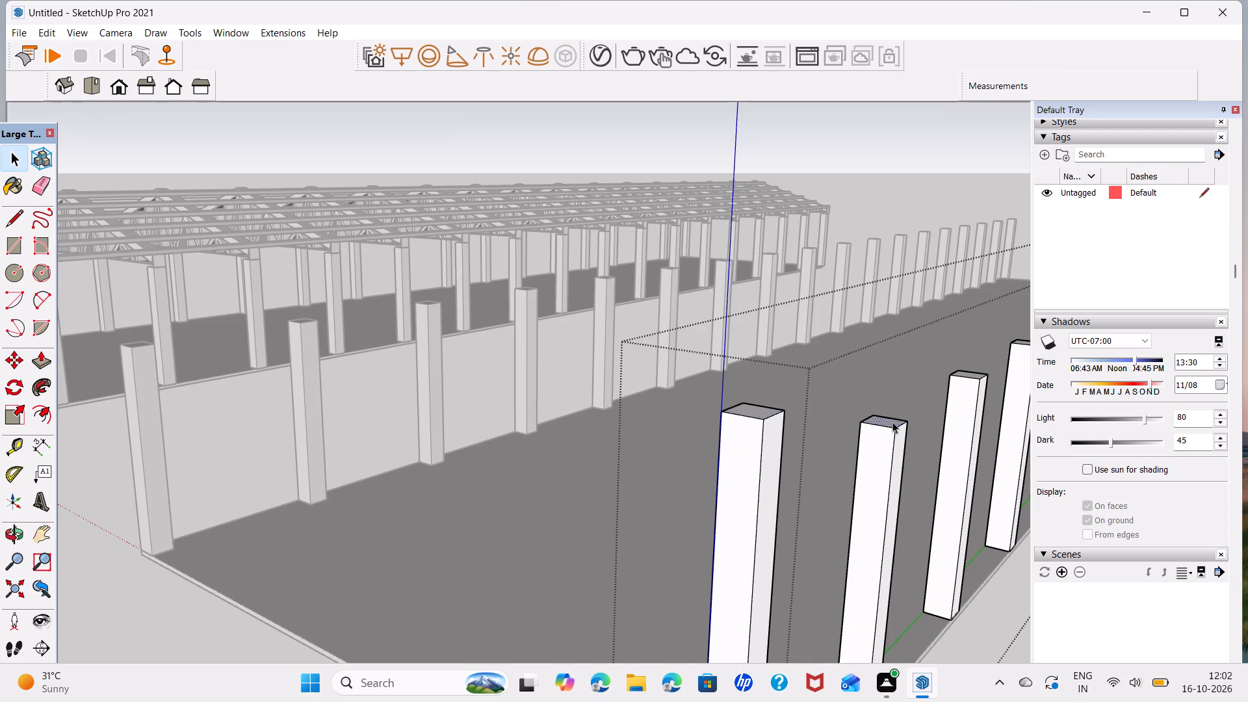
{"action": "key", "text": "p"}
{"action": "double_click", "coordinate": [892, 422]}
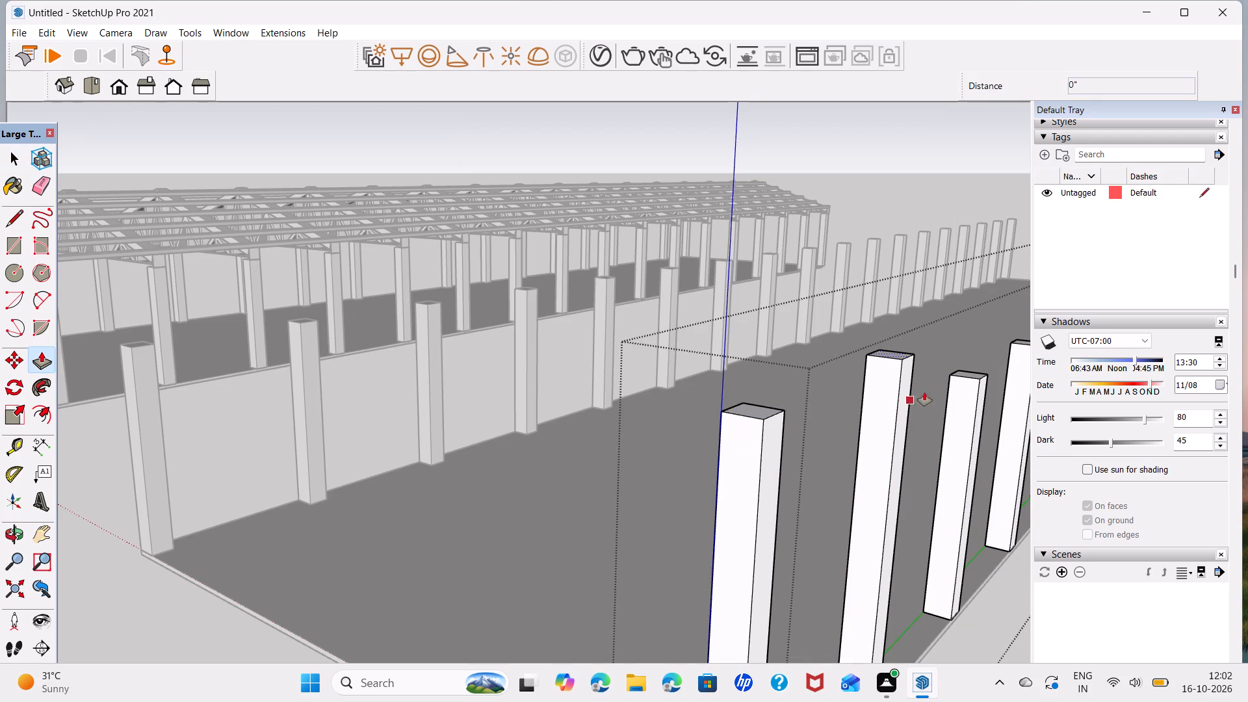
{"action": "key", "text": "space"}
{"action": "left_click", "coordinate": [970, 377]}
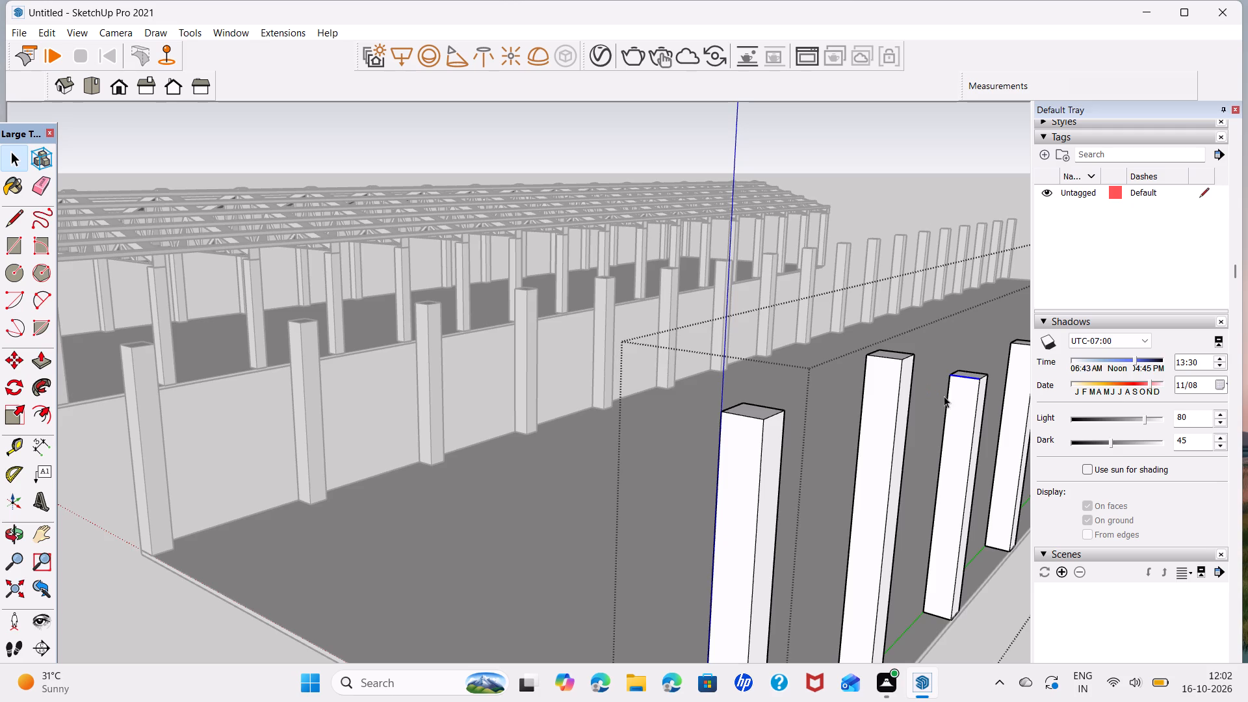
{"action": "middle_click_drag", "start_coordinate": [944, 396], "coordinate": [779, 442]}
{"action": "middle_click_drag", "start_coordinate": [775, 432], "coordinate": [760, 484]}
{"action": "middle_click_drag", "start_coordinate": [720, 526], "coordinate": [701, 440], "text": "shift"}
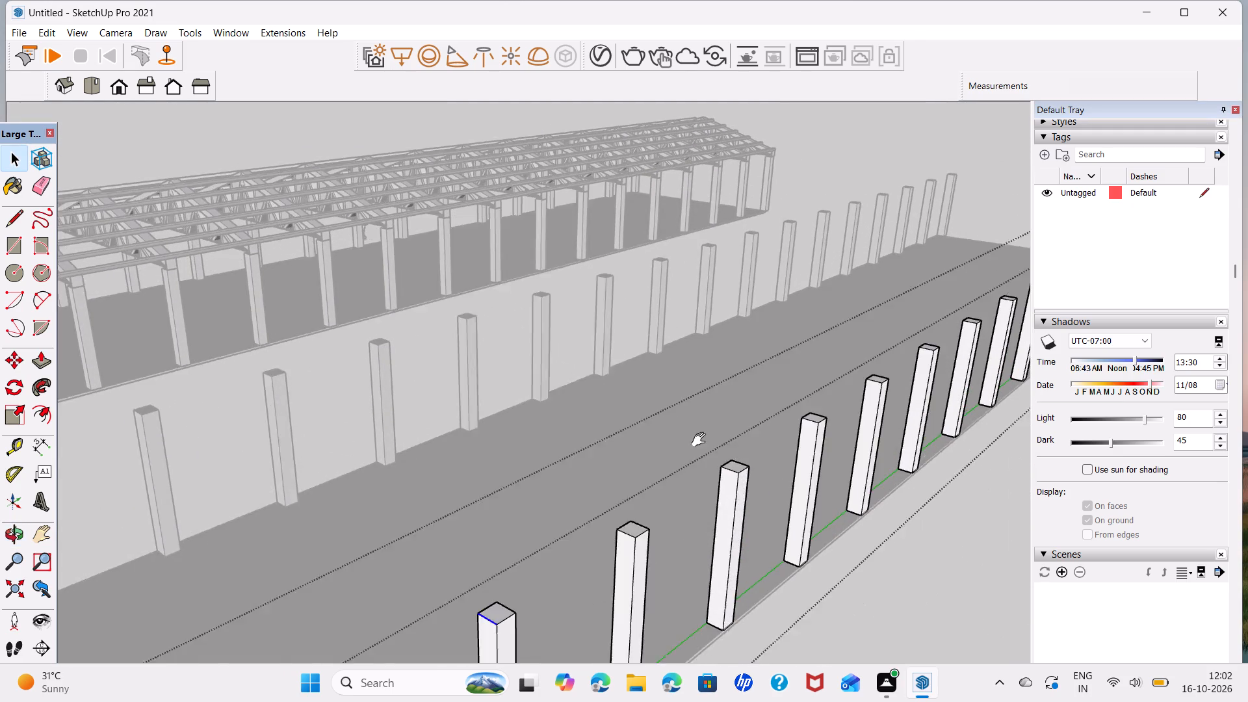
{"action": "middle_click_drag", "start_coordinate": [701, 440], "coordinate": [720, 370], "text": "shift"}
{"action": "scroll", "coordinate": [558, 440], "scroll_direction": "up", "scroll_amount": 4}
{"action": "left_click", "coordinate": [507, 474]}
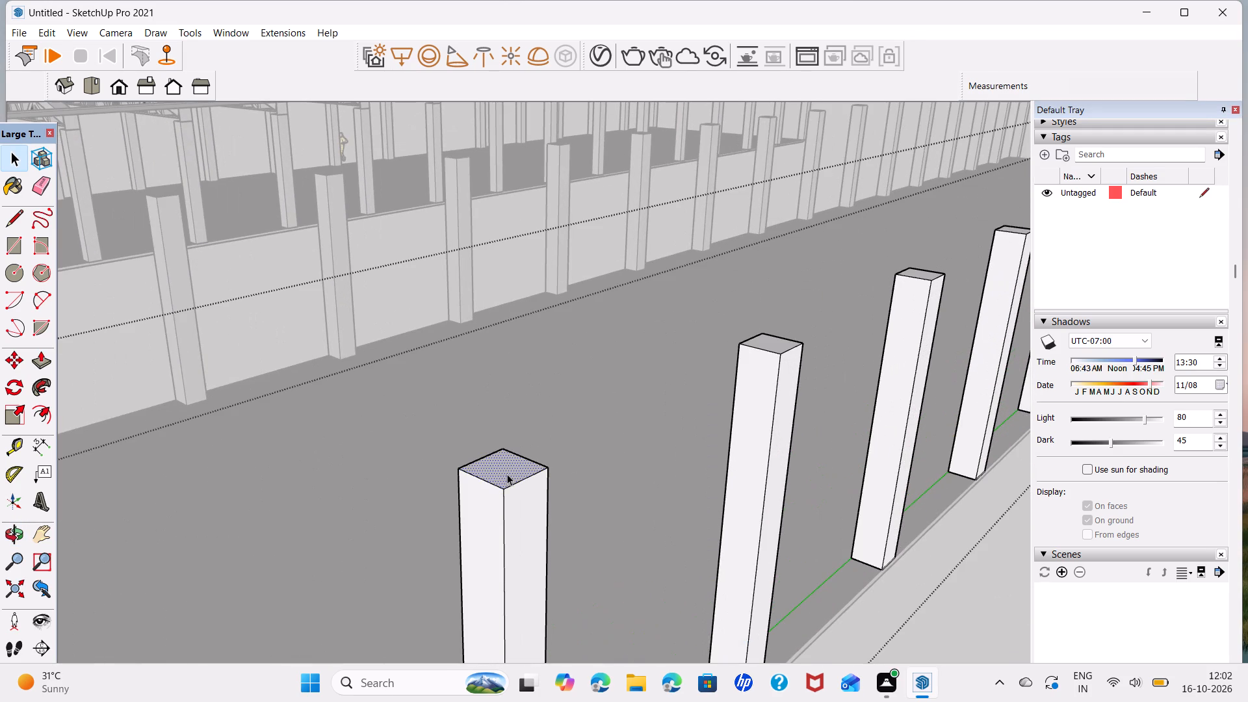
{"action": "key", "text": "p"}
{"action": "double_click", "coordinate": [507, 474]}
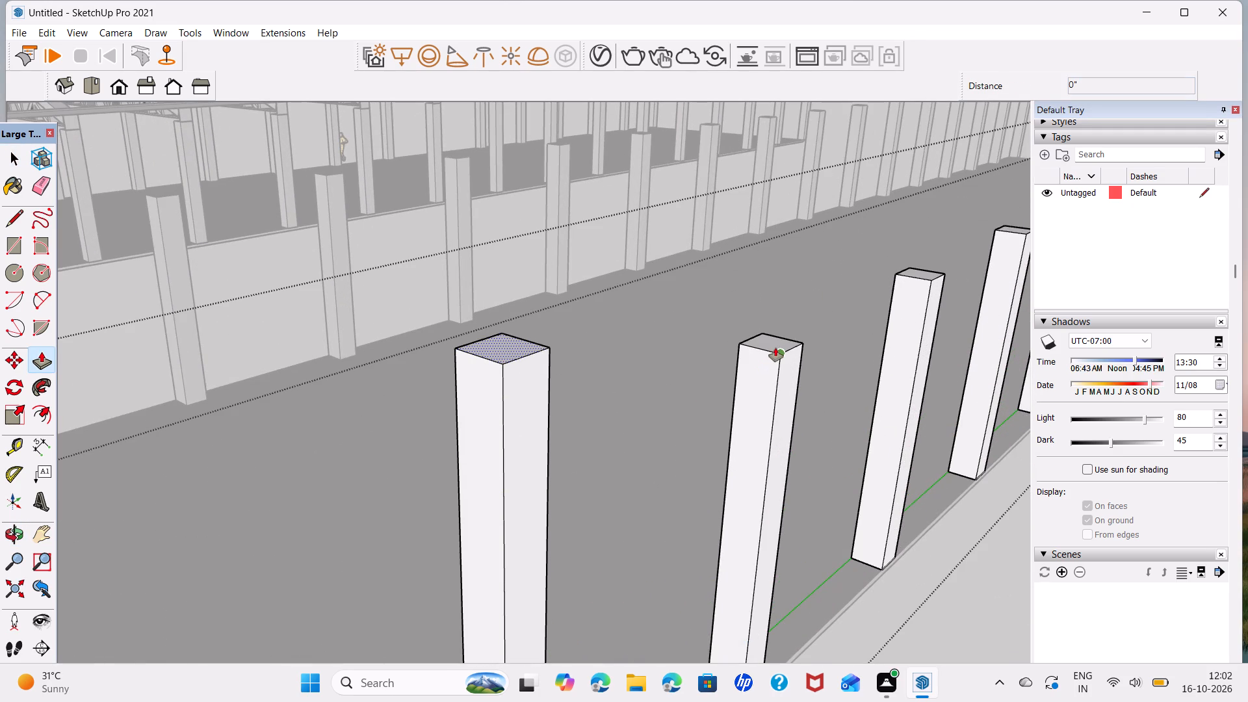
{"action": "key", "text": "space"}
Extend the top of the fourth column in the row upward by the same 3'.
{"action": "type", "text": "P"}
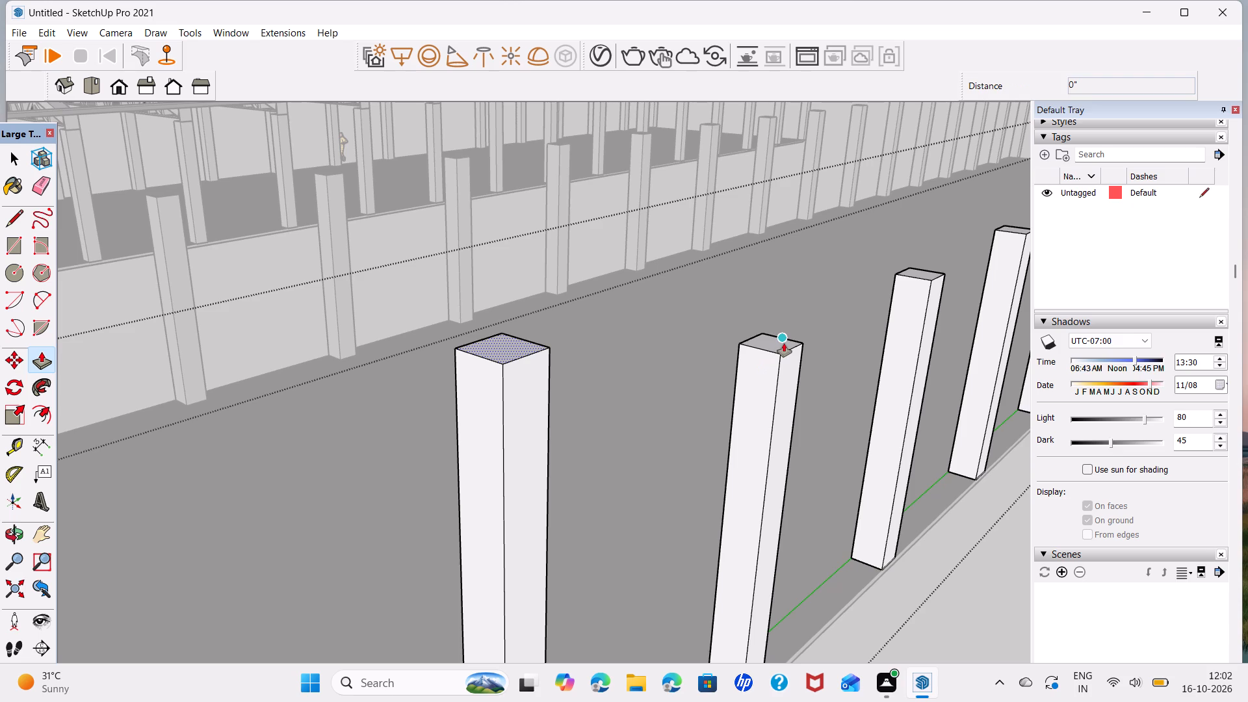
{"action": "key", "text": "space"}
{"action": "left_click", "coordinate": [784, 343]}
{"action": "key", "text": "bracketleft"}
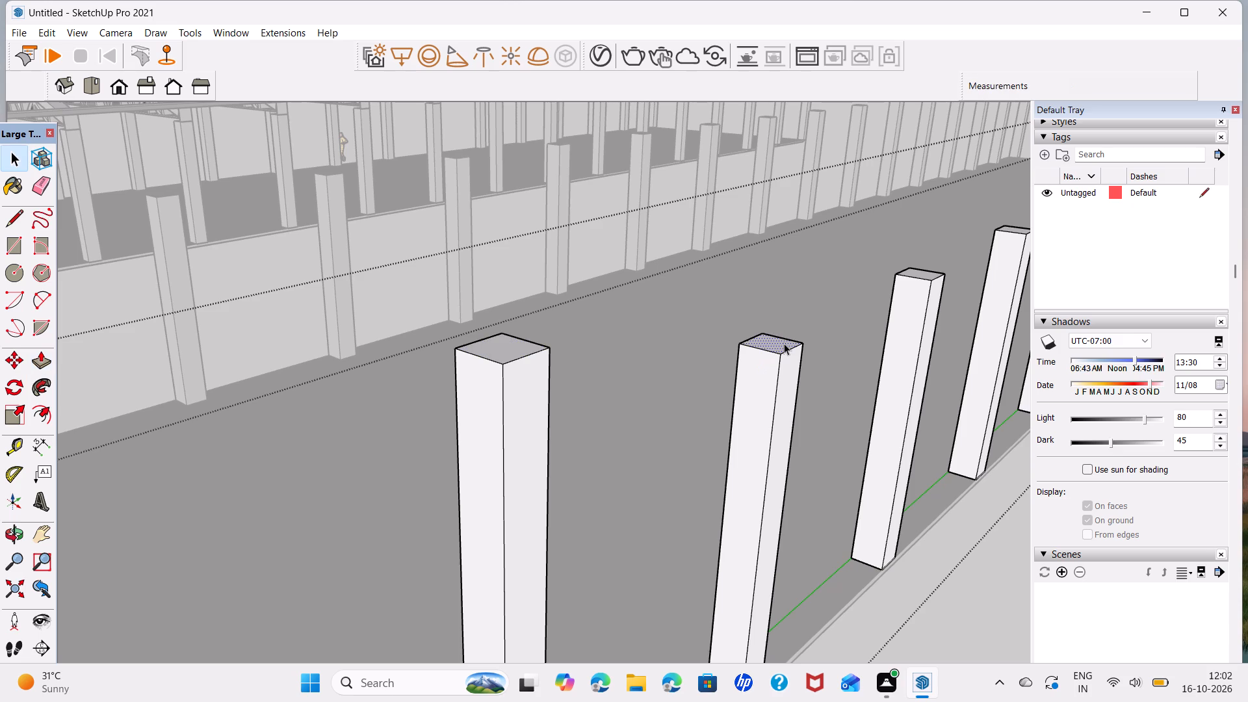
{"action": "key", "text": "BackSpace"}
{"action": "key", "text": "p"}
{"action": "double_click", "coordinate": [772, 344]}
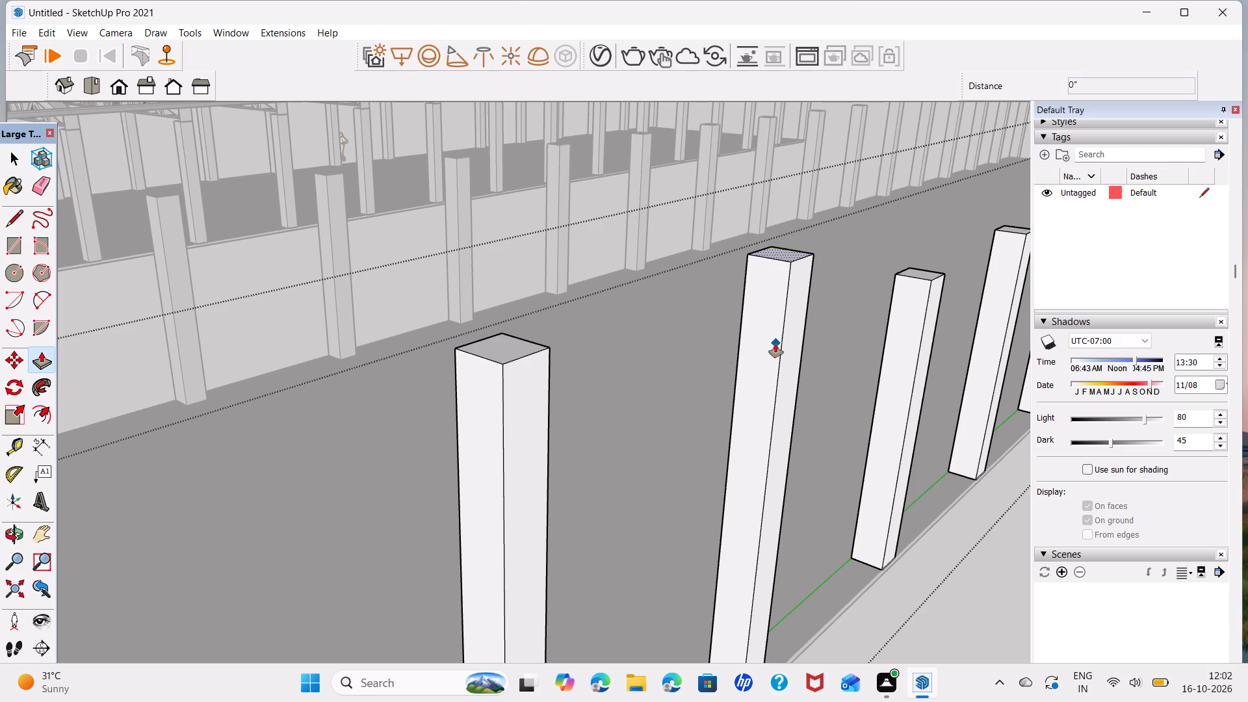
Extend the tops of the fifth and sixth columns in the outer row upward by the same 3'.
{"action": "key", "text": "space"}
{"action": "left_click", "coordinate": [928, 275]}
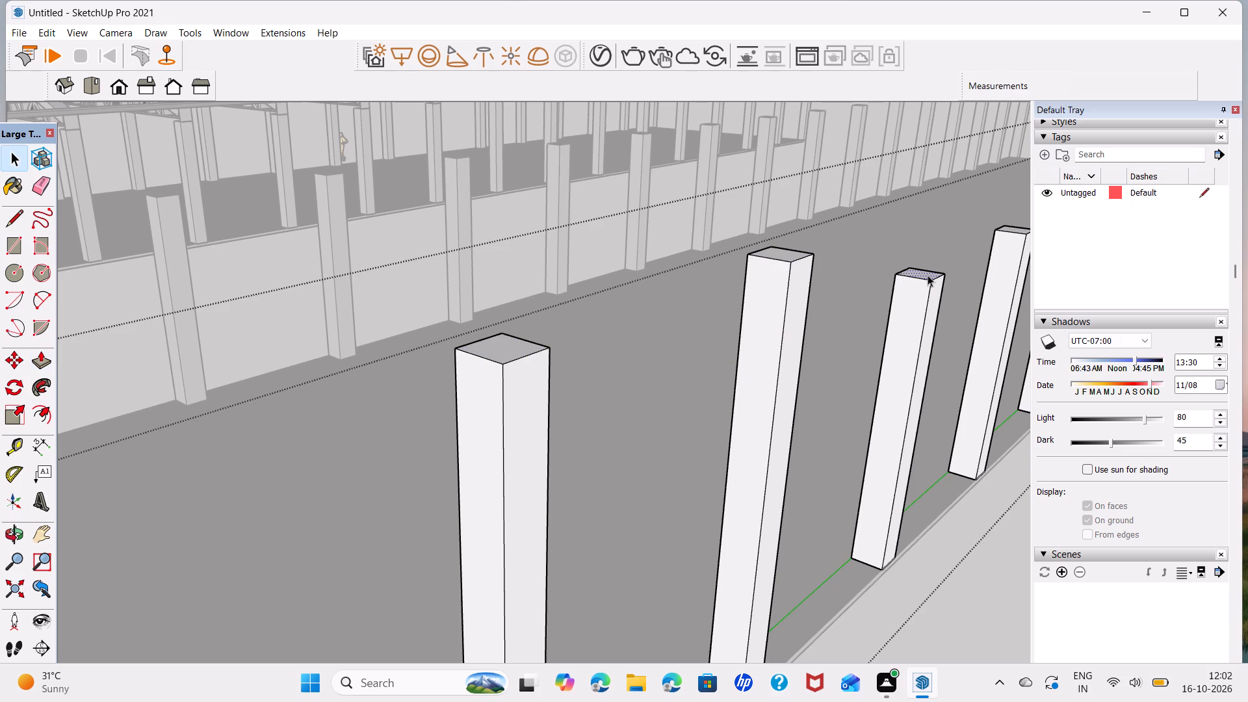
{"action": "key", "text": "p"}
{"action": "double_click", "coordinate": [928, 275]}
{"action": "key", "text": "space"}
{"action": "scroll", "coordinate": [898, 328], "scroll_direction": "down", "scroll_amount": 3}
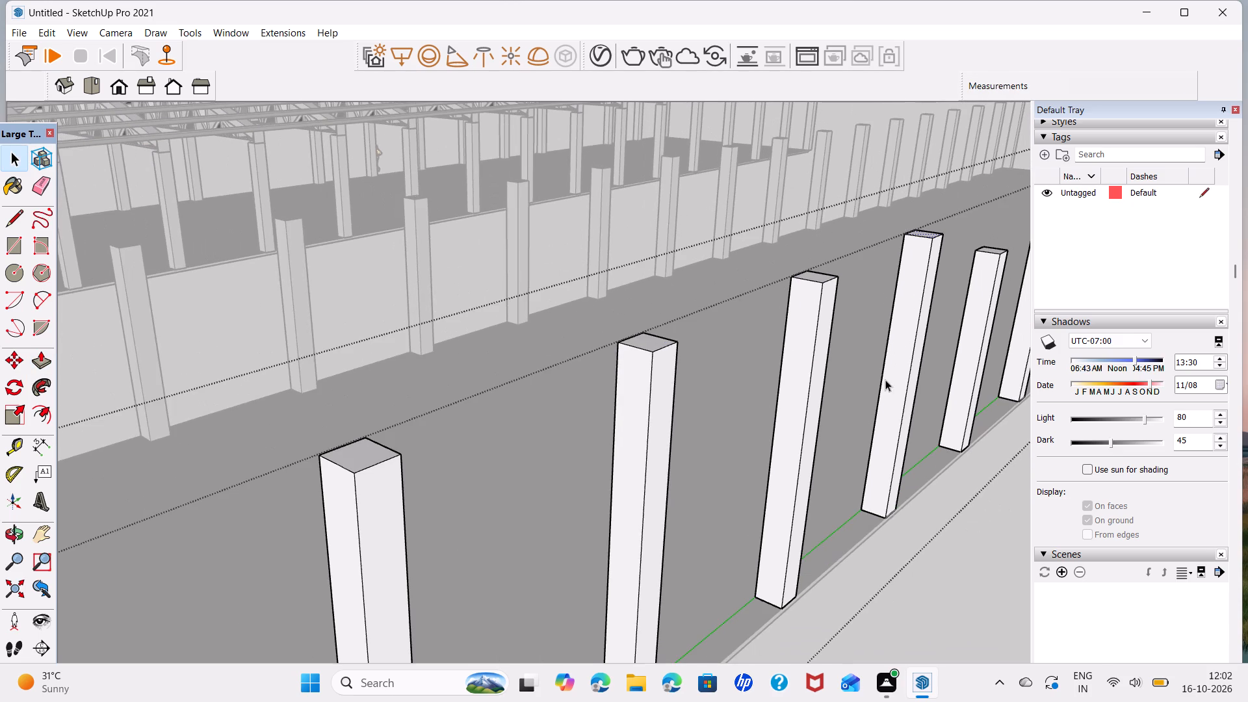
{"action": "middle_click_drag", "start_coordinate": [885, 380], "coordinate": [374, 553]}
{"action": "scroll", "coordinate": [549, 400], "scroll_direction": "up", "scroll_amount": 2}
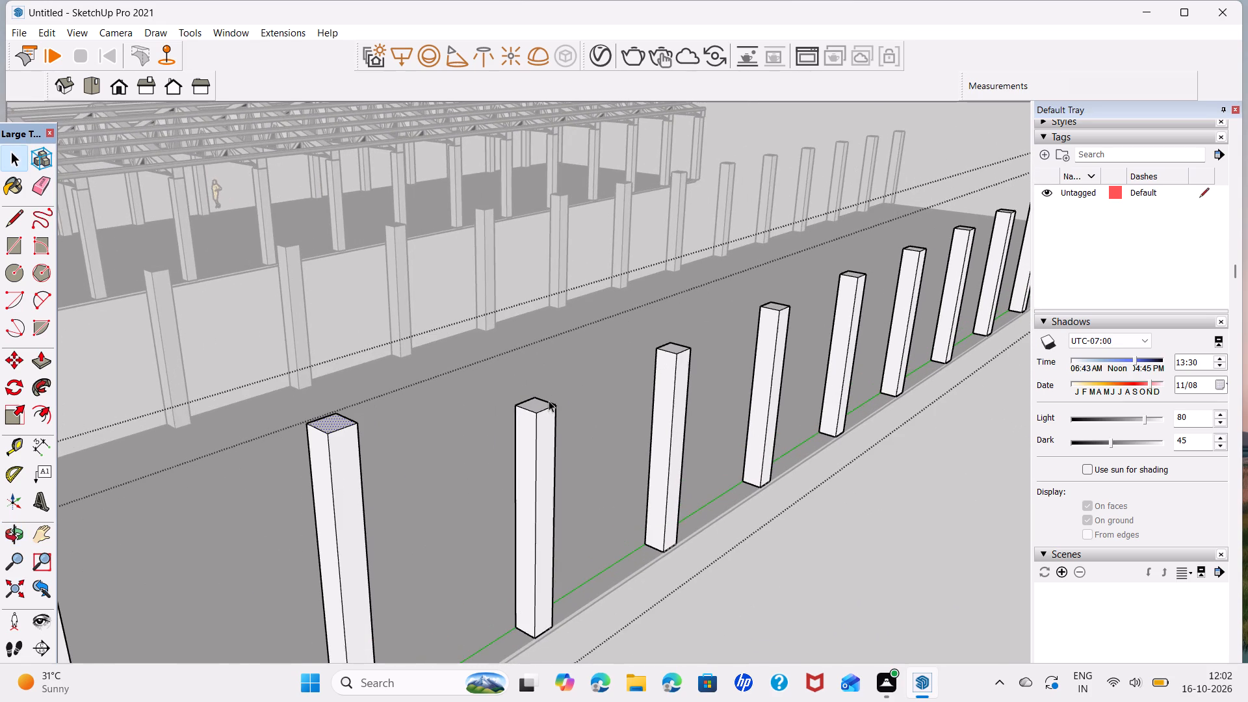
{"action": "left_click", "coordinate": [540, 404]}
{"action": "key", "text": "p"}
{"action": "double_click", "coordinate": [540, 404]}
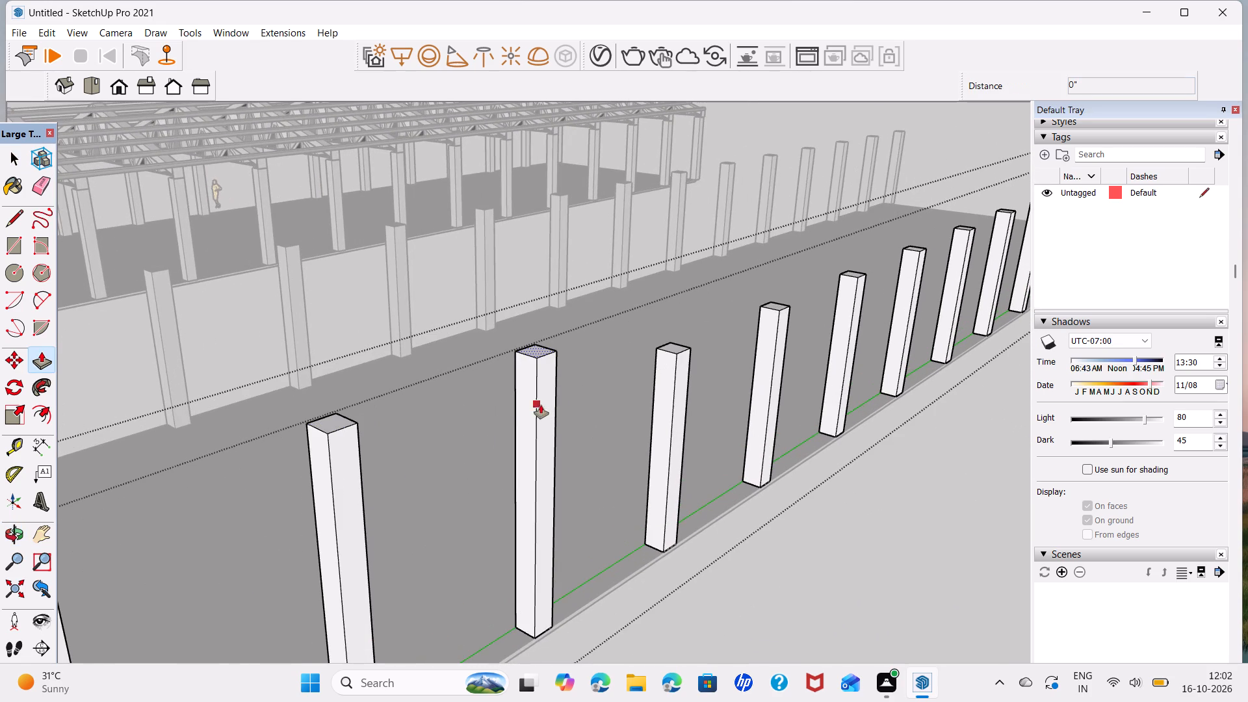
Extend the tops of the seventh, eighth and ninth columns in the outer row upward by the same 3'.
{"action": "key", "text": "space"}
{"action": "left_click", "coordinate": [675, 349]}
{"action": "key", "text": "p"}
{"action": "double_click", "coordinate": [675, 349]}
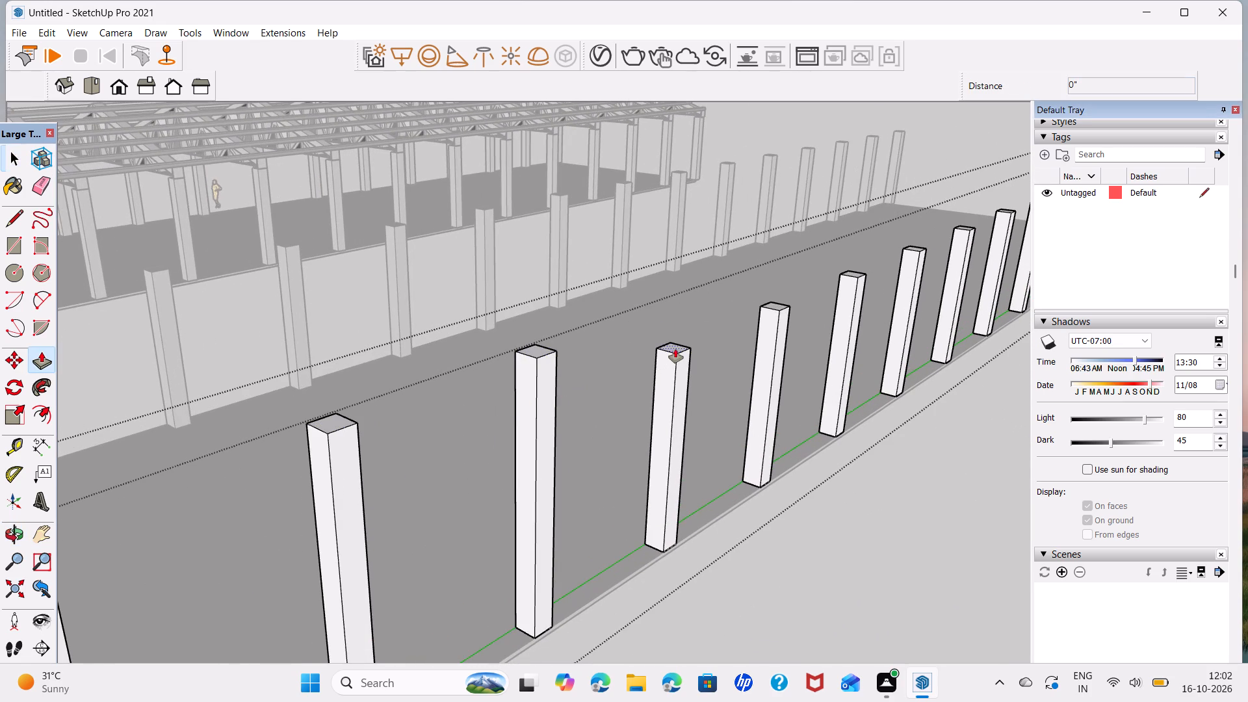
{"action": "key", "text": "space"}
{"action": "left_click", "coordinate": [776, 305]}
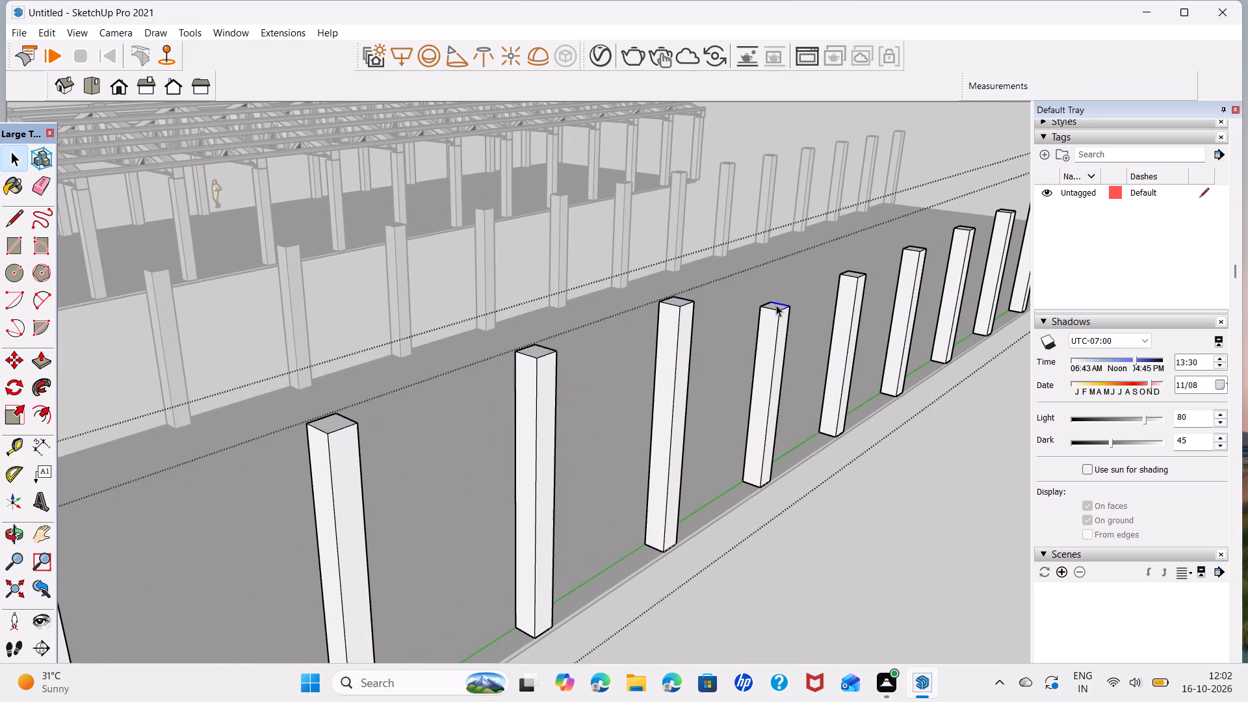
{"action": "key", "text": "p"}
{"action": "scroll", "coordinate": [778, 305], "scroll_direction": "up", "scroll_amount": 4}
{"action": "double_click", "coordinate": [778, 305]}
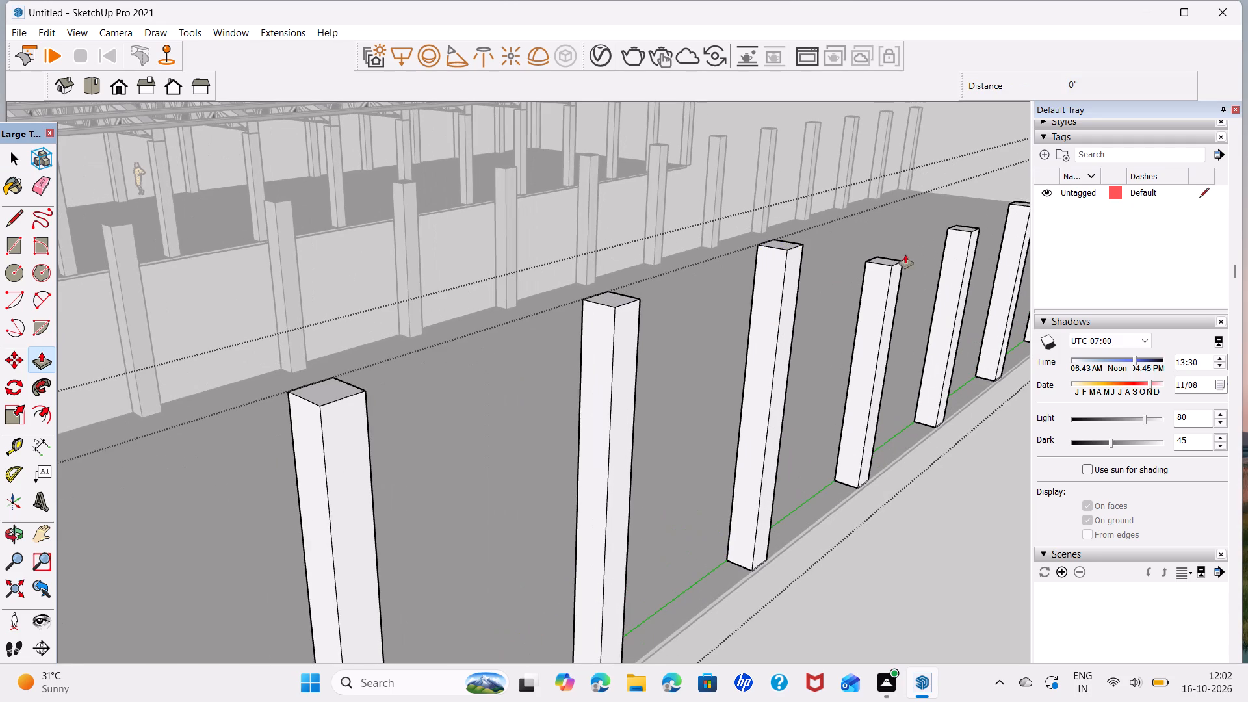
{"action": "double_click", "coordinate": [887, 260]}
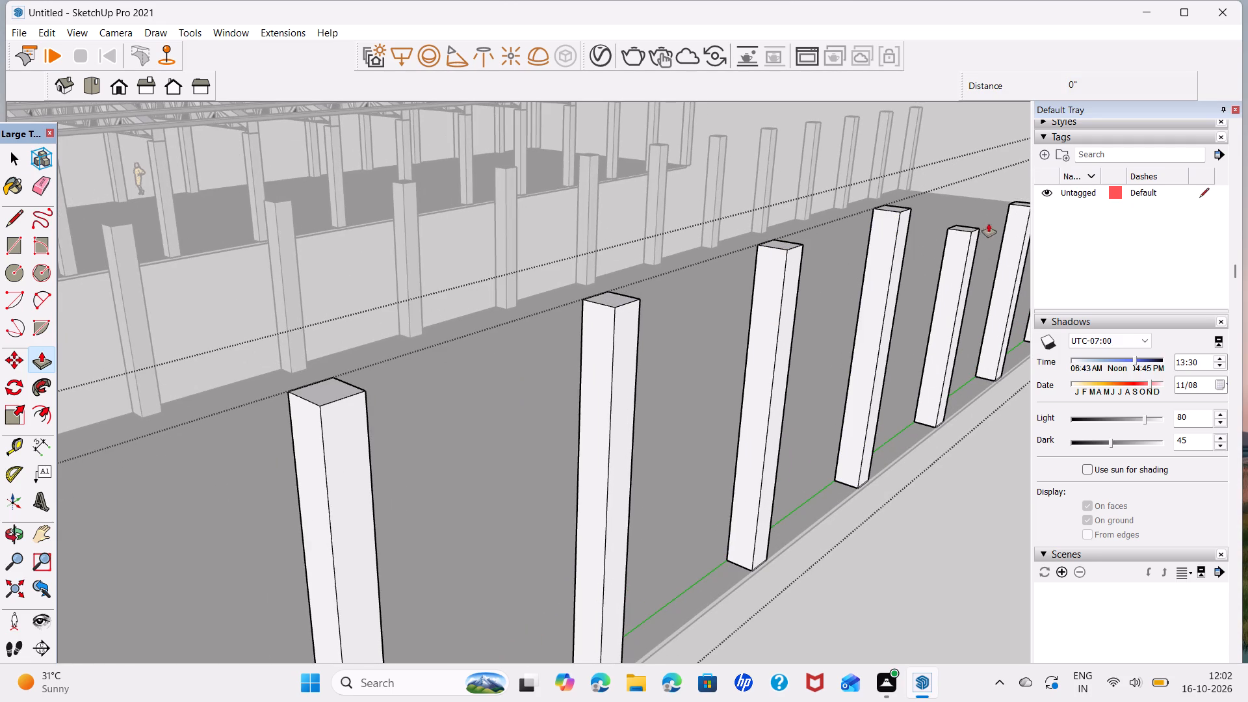
Extend the tops of the tenth through thirteenth columns in the outer row upward by the same 3'.
{"action": "middle_click_drag", "start_coordinate": [925, 286], "coordinate": [788, 374], "text": "shift"}
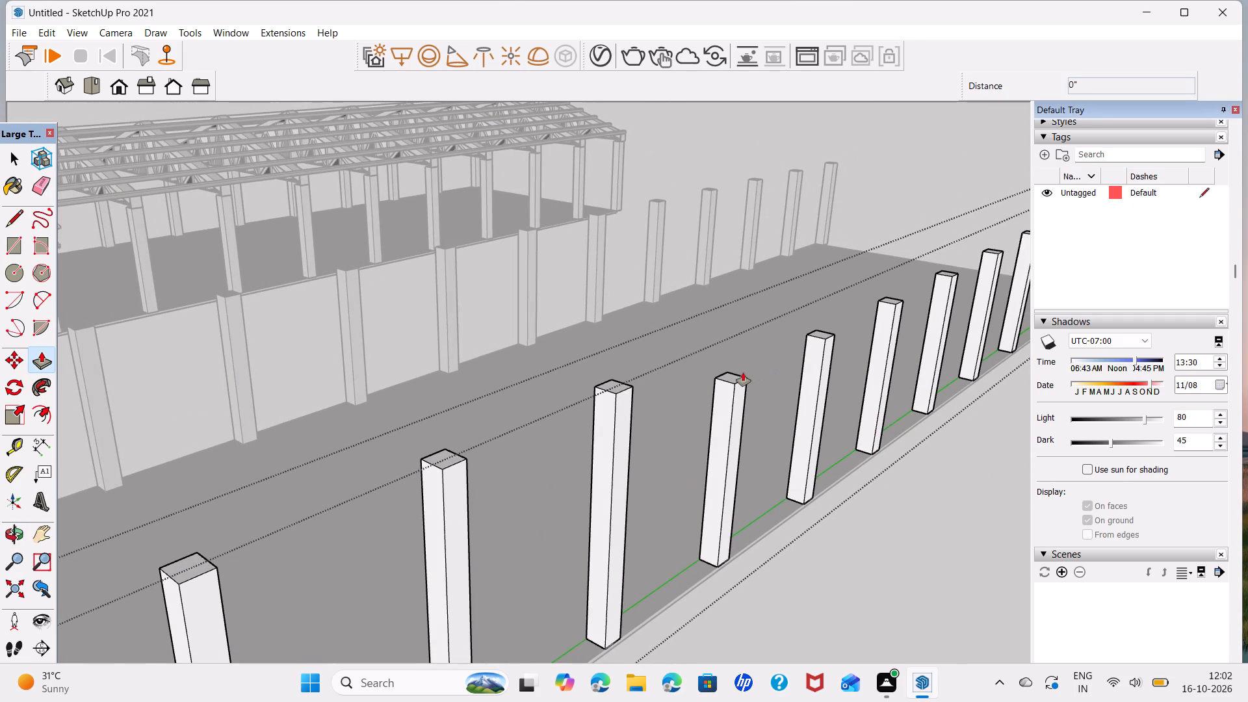
{"action": "double_click", "coordinate": [725, 378]}
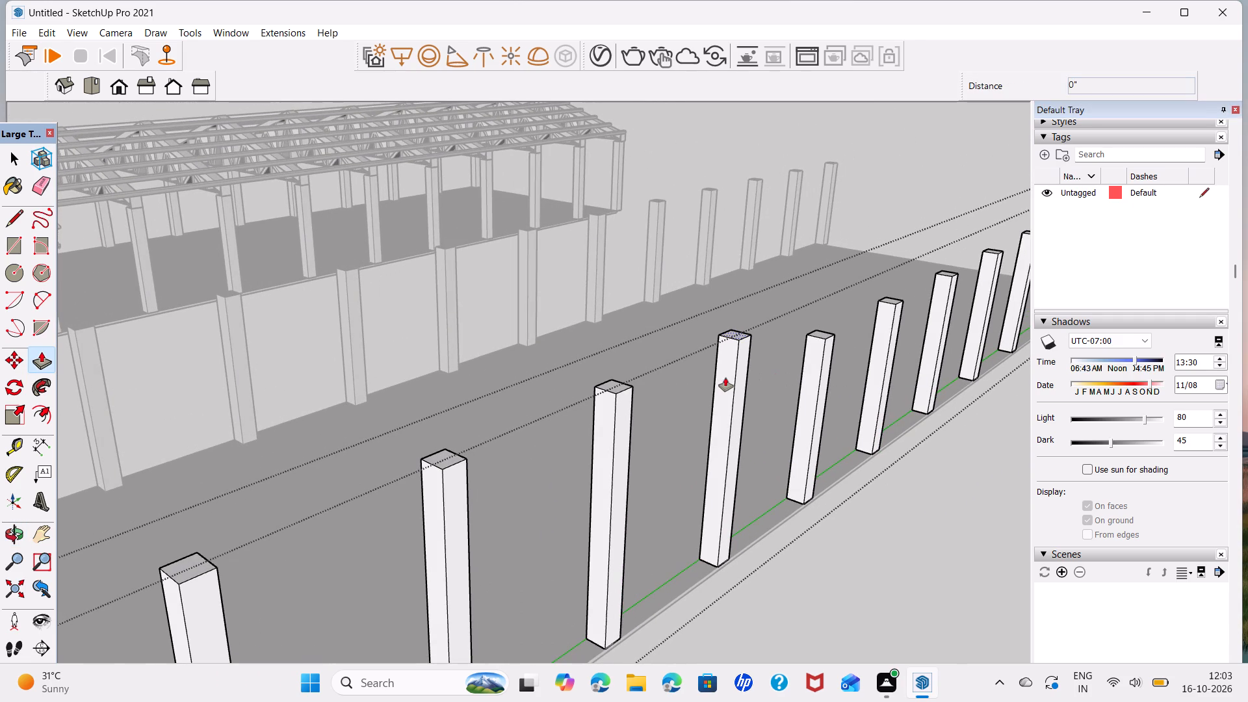
{"action": "scroll", "coordinate": [821, 335], "scroll_direction": "up", "scroll_amount": 3}
{"action": "double_click", "coordinate": [820, 335]}
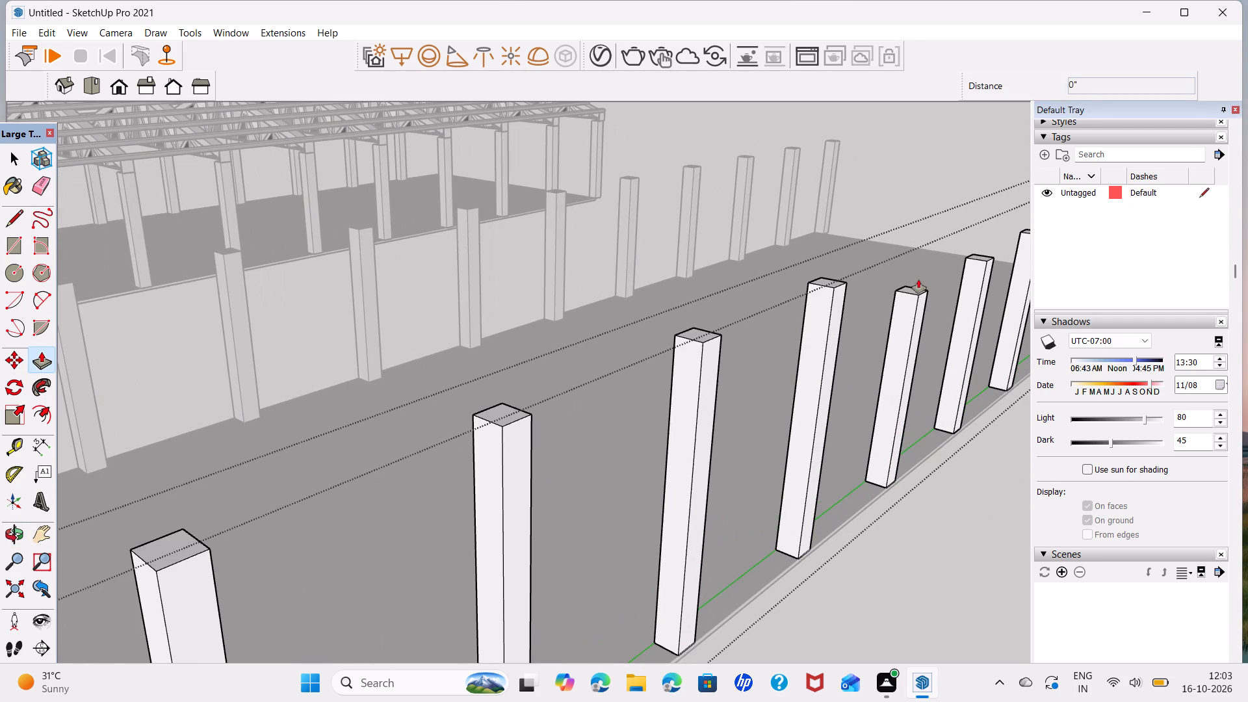
{"action": "double_click", "coordinate": [911, 290]}
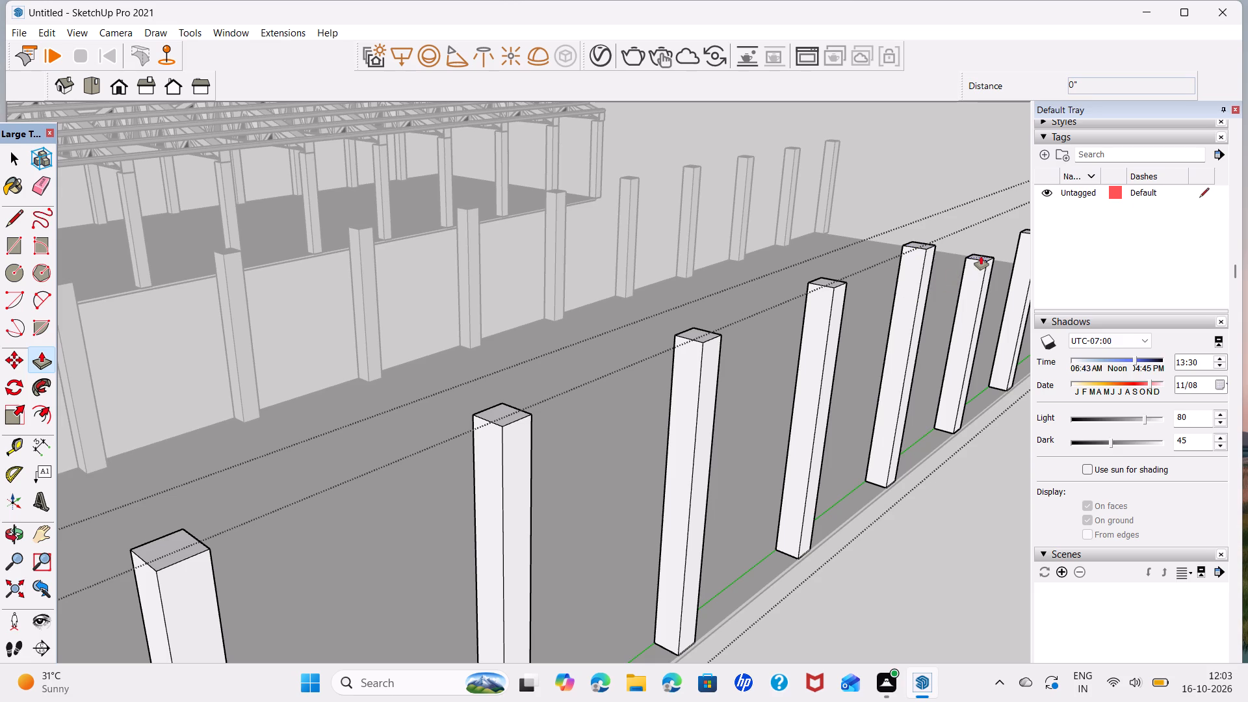
{"action": "double_click", "coordinate": [981, 256]}
Extend the tops of the last five columns, up to the outer row's far end, upward by the same 3'.
{"action": "scroll", "coordinate": [915, 308], "scroll_direction": "down", "scroll_amount": 3}
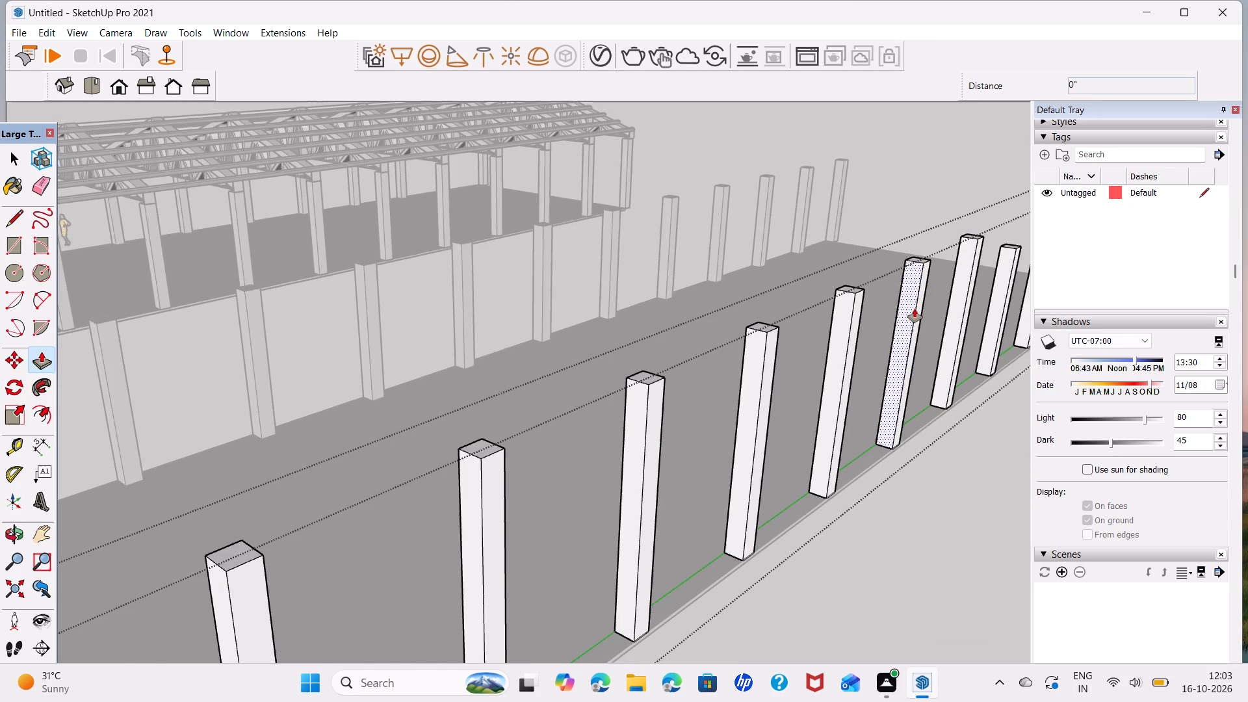
{"action": "middle_click_drag", "start_coordinate": [915, 313], "coordinate": [513, 596]}
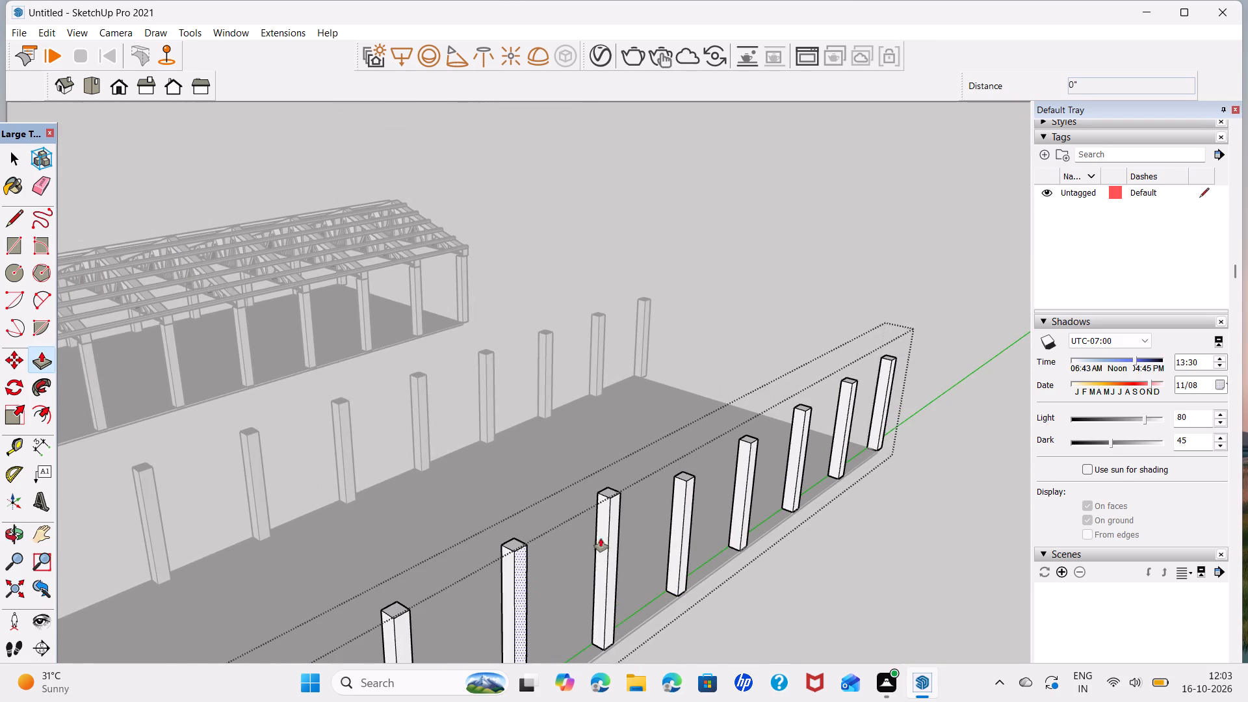
{"action": "scroll", "coordinate": [689, 496], "scroll_direction": "up", "scroll_amount": 4}
{"action": "double_click", "coordinate": [680, 465]}
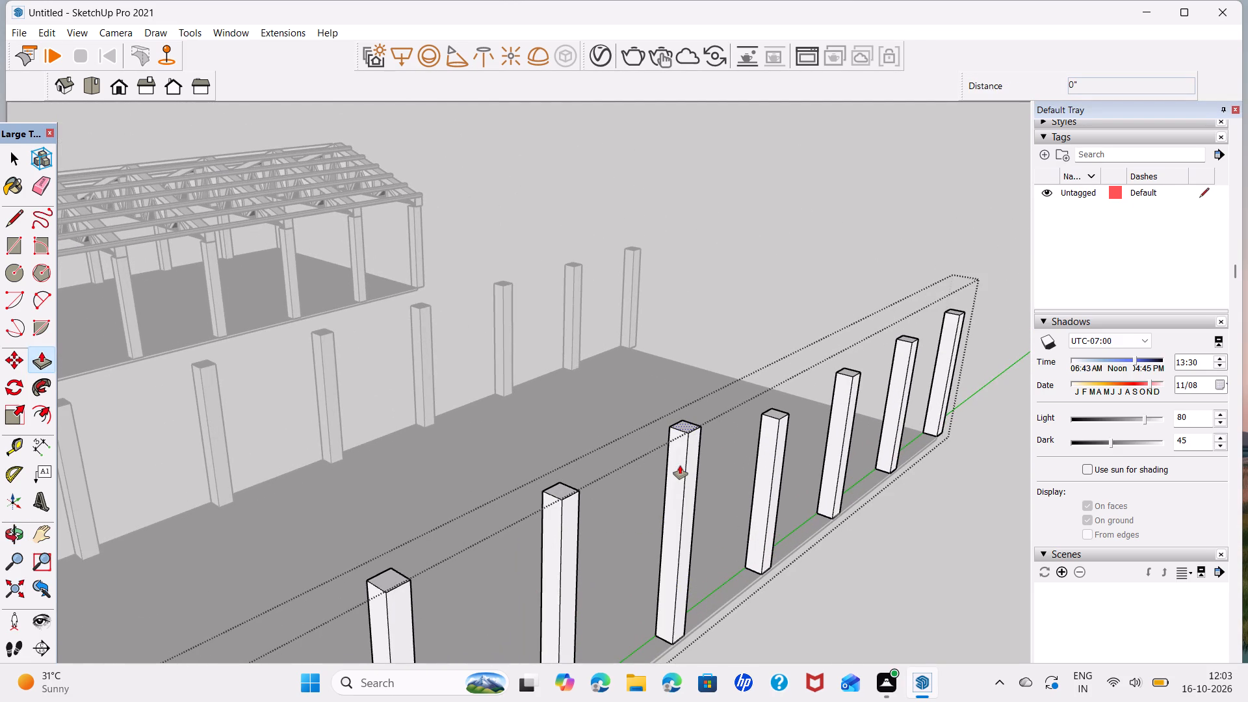
{"action": "double_click", "coordinate": [779, 411]}
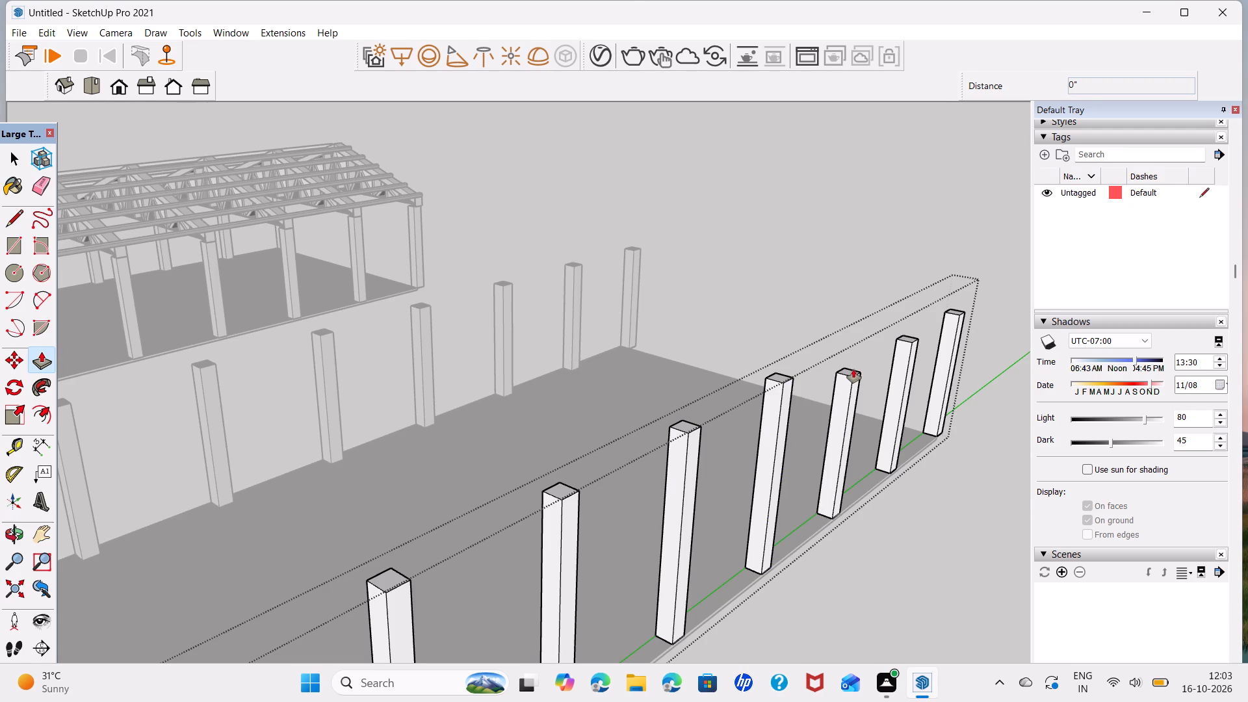
{"action": "double_click", "coordinate": [849, 371]}
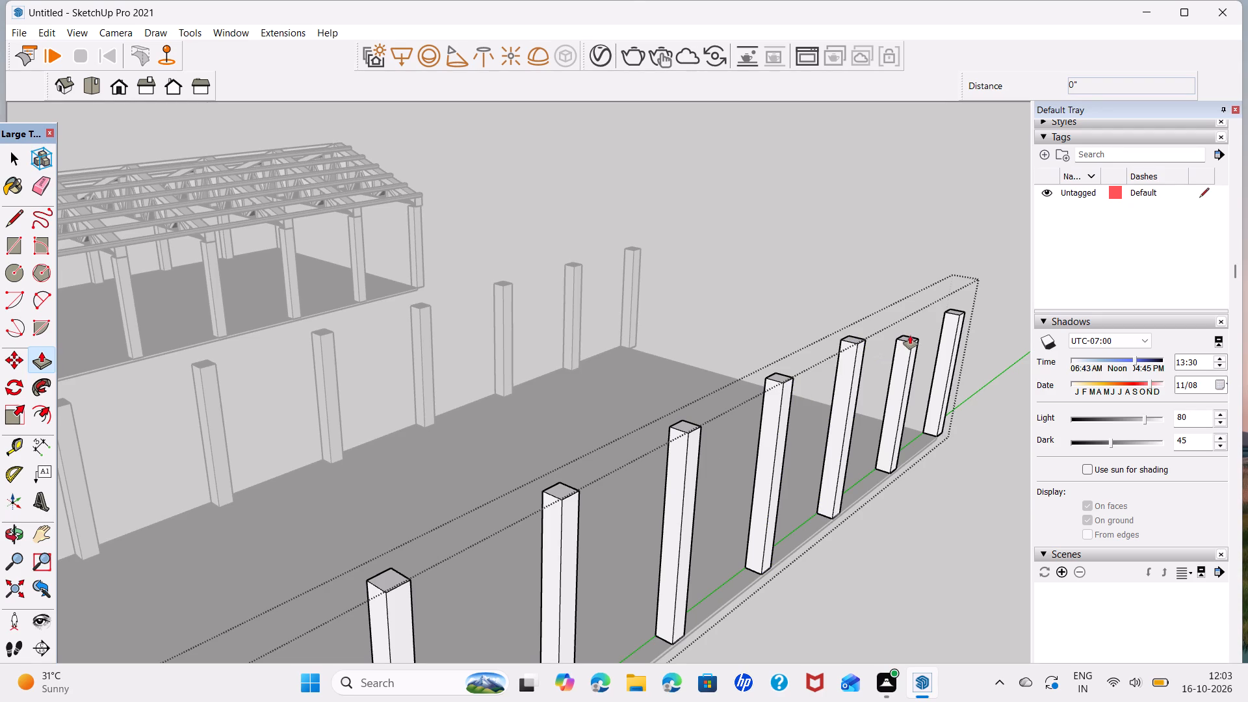
{"action": "double_click", "coordinate": [911, 339]}
{"action": "double_click", "coordinate": [957, 313]}
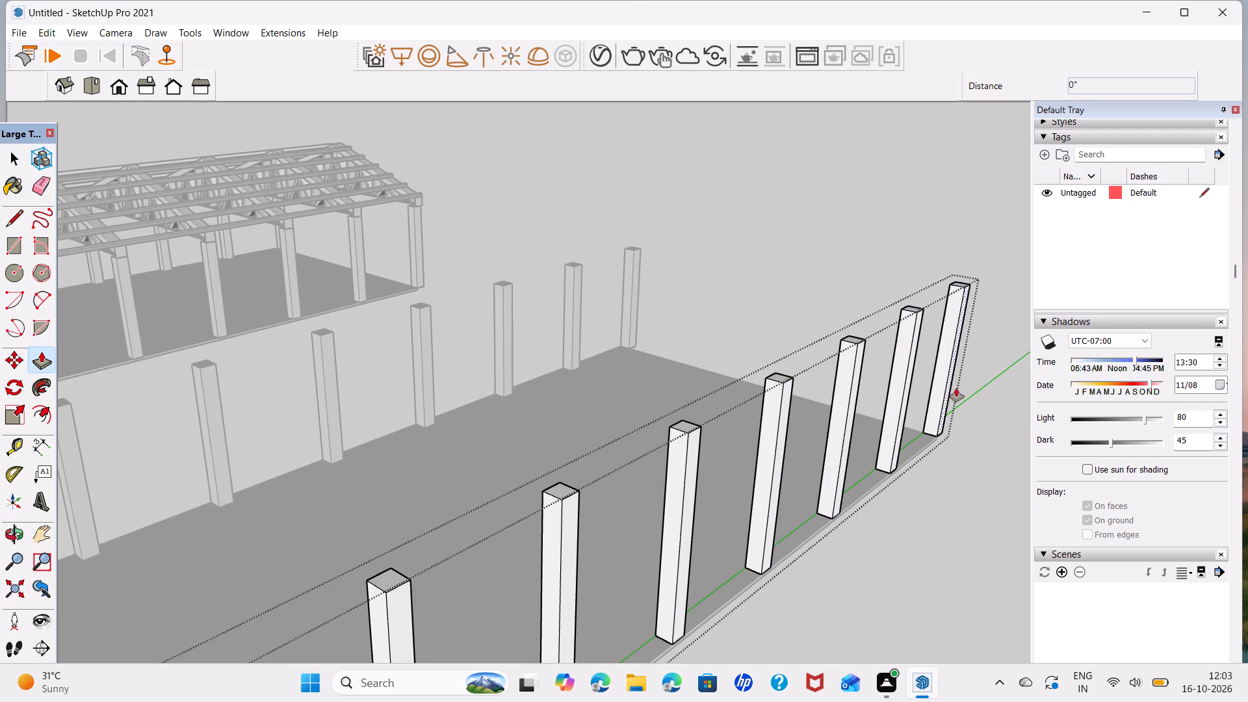
{"action": "key", "text": "space"}
Open the stripped shed's inner column row group, facing the trussed shed, and push/pull its front corner column's top up the same 3'.
{"action": "scroll", "coordinate": [697, 416], "scroll_direction": "down", "scroll_amount": 12}
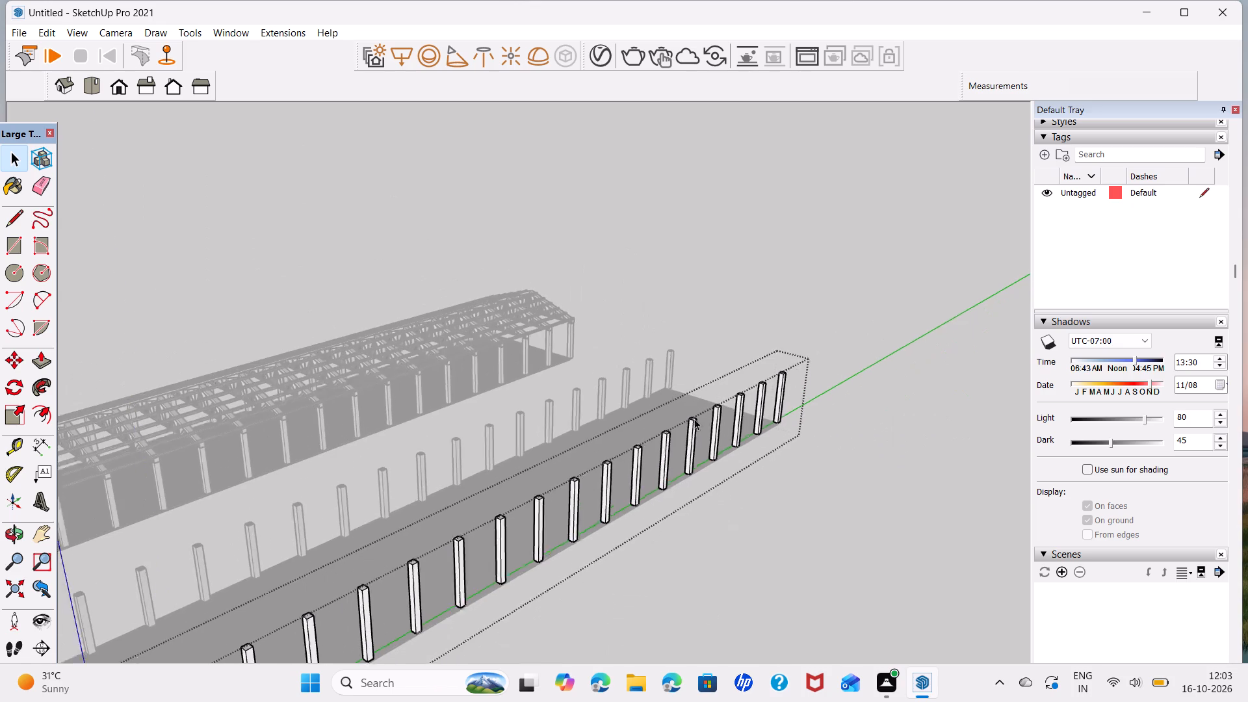
{"action": "scroll", "coordinate": [694, 419], "scroll_direction": "down", "scroll_amount": 1}
{"action": "middle_click_drag", "start_coordinate": [517, 483], "coordinate": [879, 415], "text": "shift"}
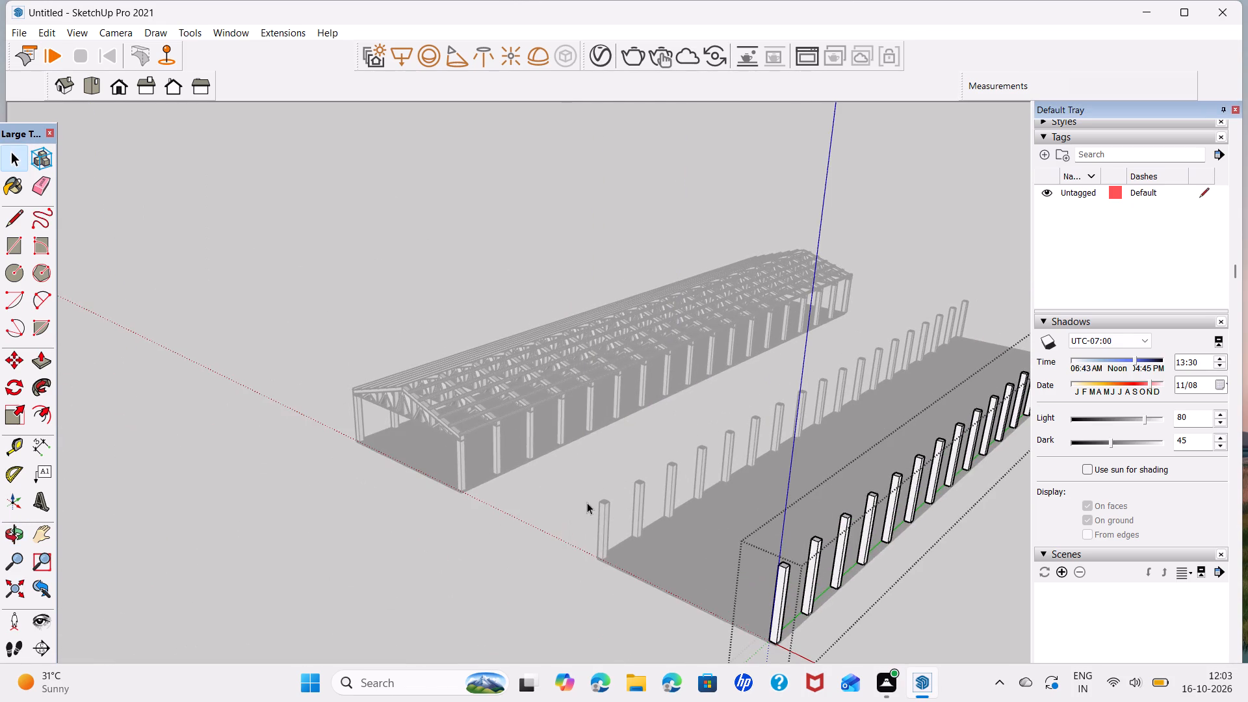
{"action": "left_click", "coordinate": [601, 514]}
{"action": "scroll", "coordinate": [601, 504], "scroll_direction": "up", "scroll_amount": 11}
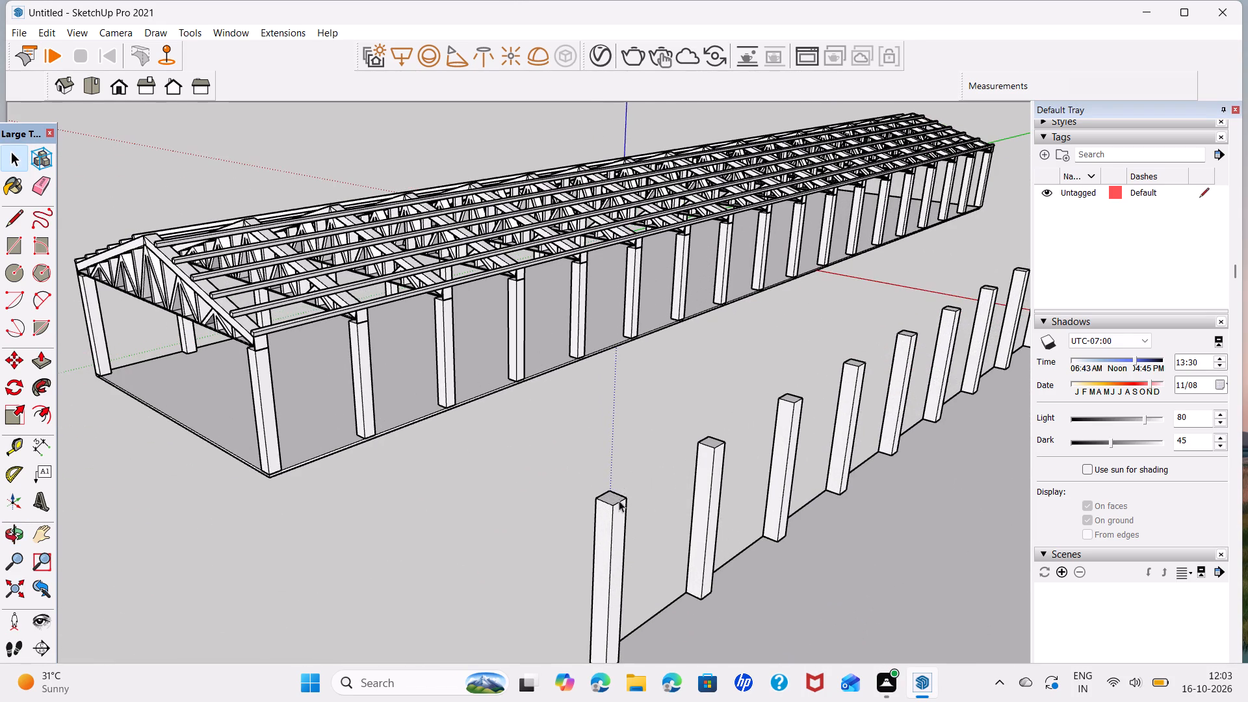
{"action": "triple_click", "coordinate": [610, 497]}
{"action": "left_click", "coordinate": [610, 497]}
{"action": "left_click", "coordinate": [610, 497]}
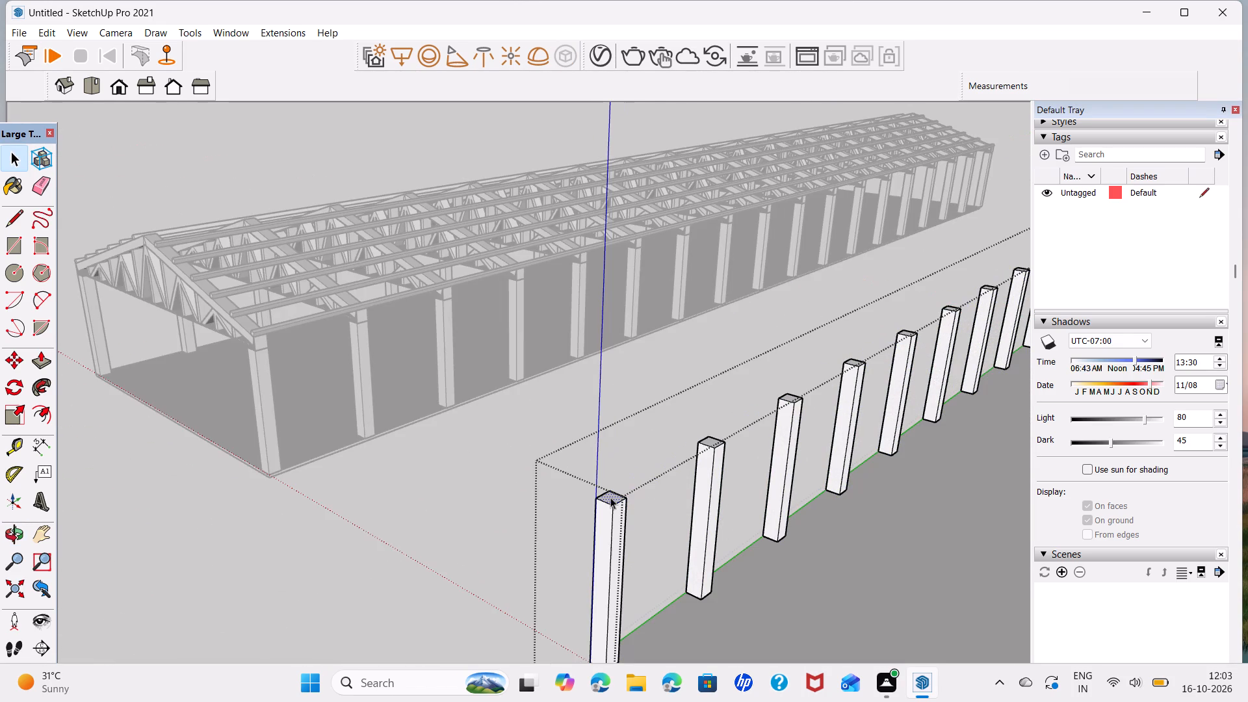
{"action": "key", "text": "p"}
{"action": "double_click", "coordinate": [610, 497]}
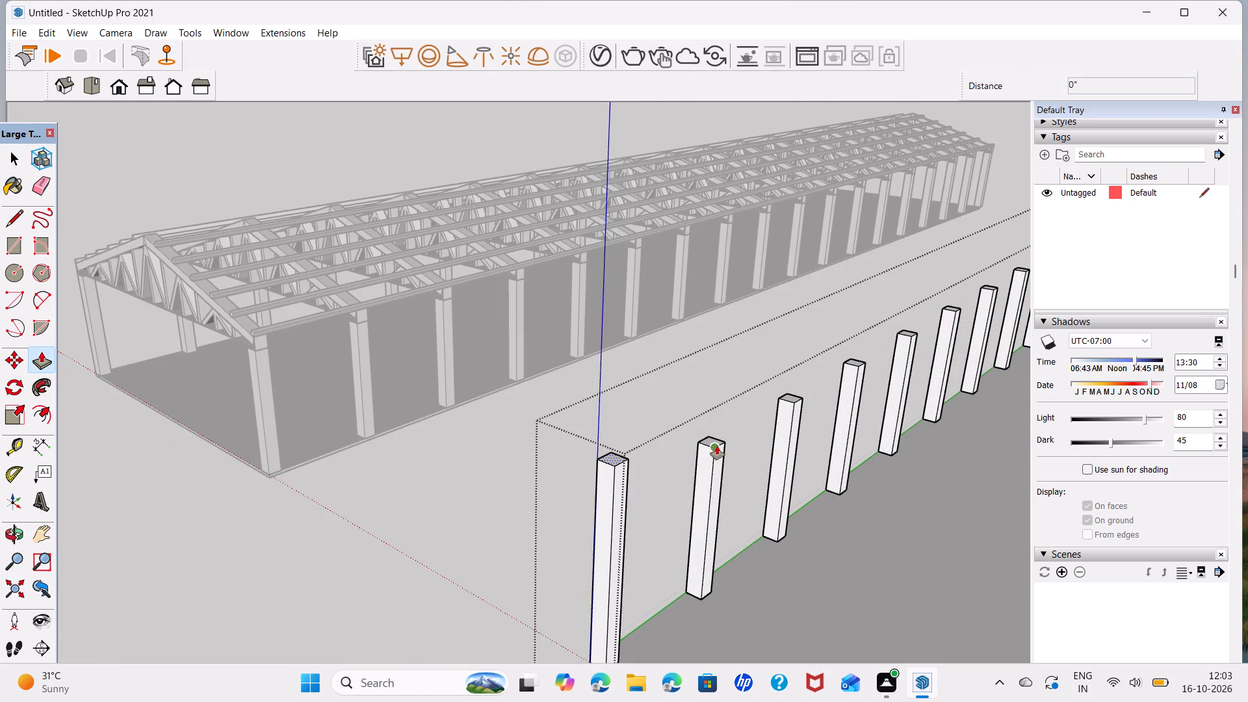
Extend the tops of the second and third columns in the inner row upward by the same 3'.
{"action": "key", "text": "space"}
{"action": "left_click", "coordinate": [714, 442]}
{"action": "key", "text": "p"}
{"action": "double_click", "coordinate": [714, 442]}
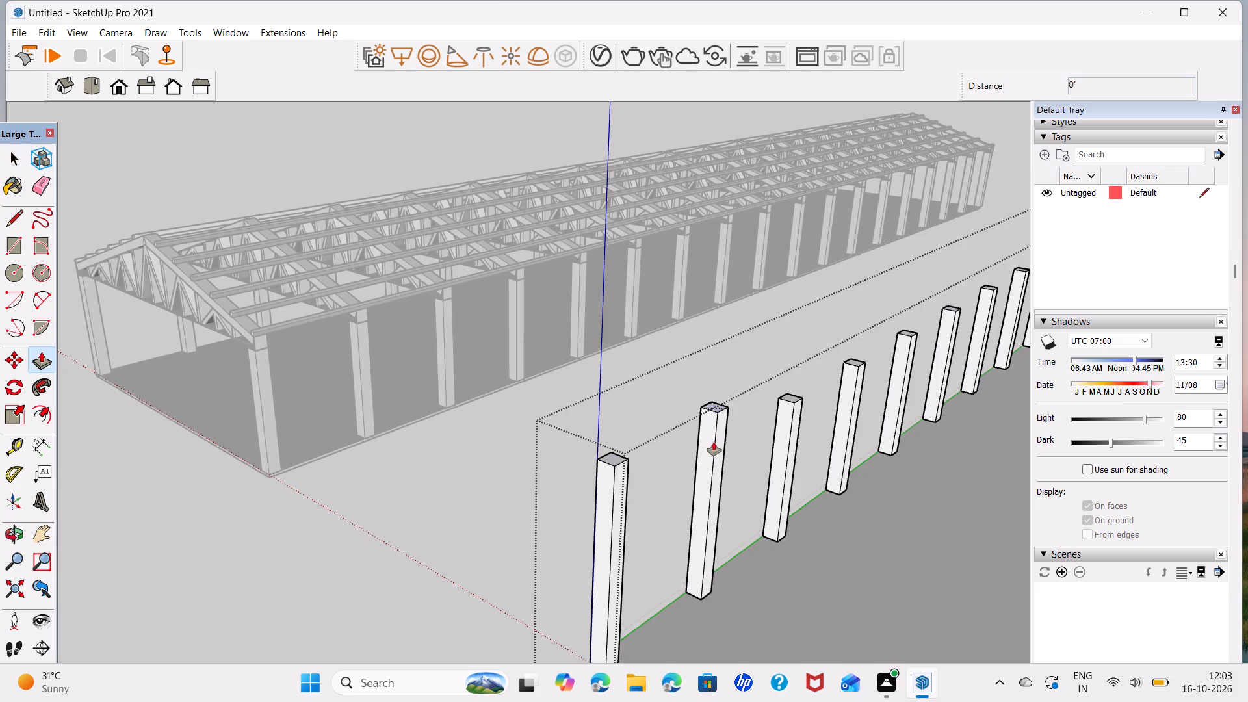
{"action": "key", "text": "space"}
{"action": "left_click", "coordinate": [792, 397]}
{"action": "left_click", "coordinate": [792, 397]}
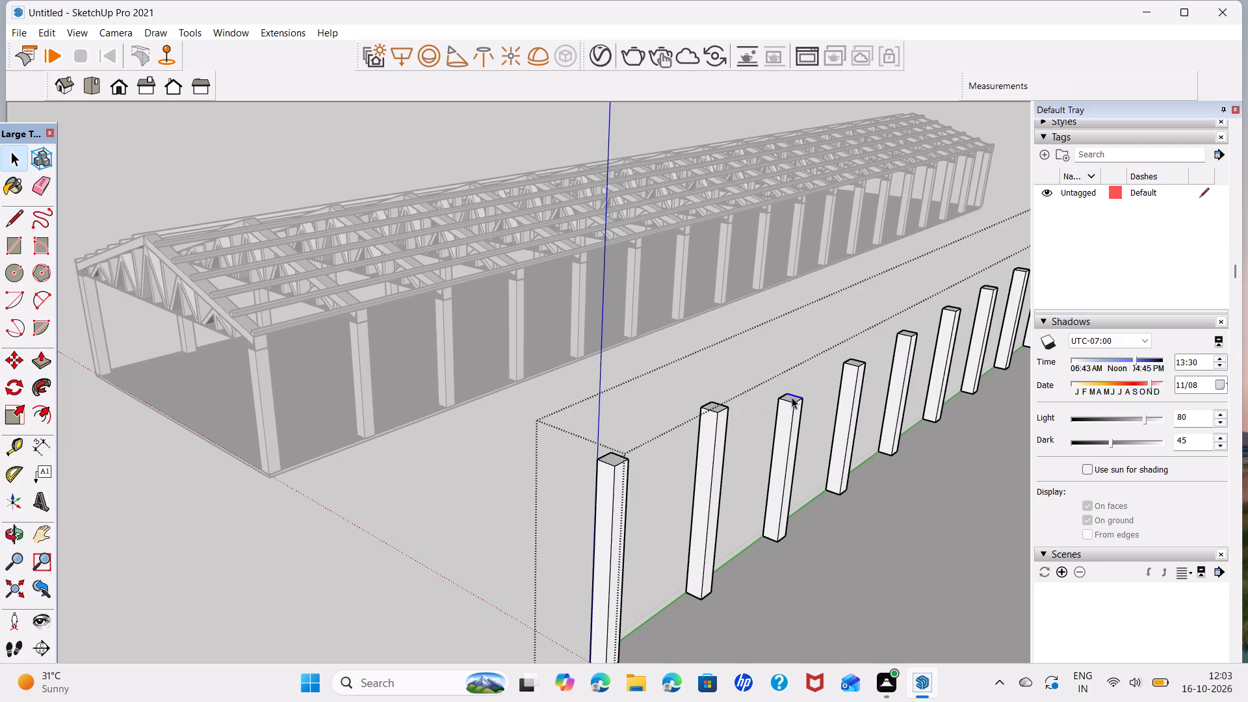
{"action": "scroll", "coordinate": [792, 398], "scroll_direction": "up", "scroll_amount": 4}
{"action": "left_click", "coordinate": [792, 398]}
{"action": "key", "text": "p"}
{"action": "double_click", "coordinate": [789, 398]}
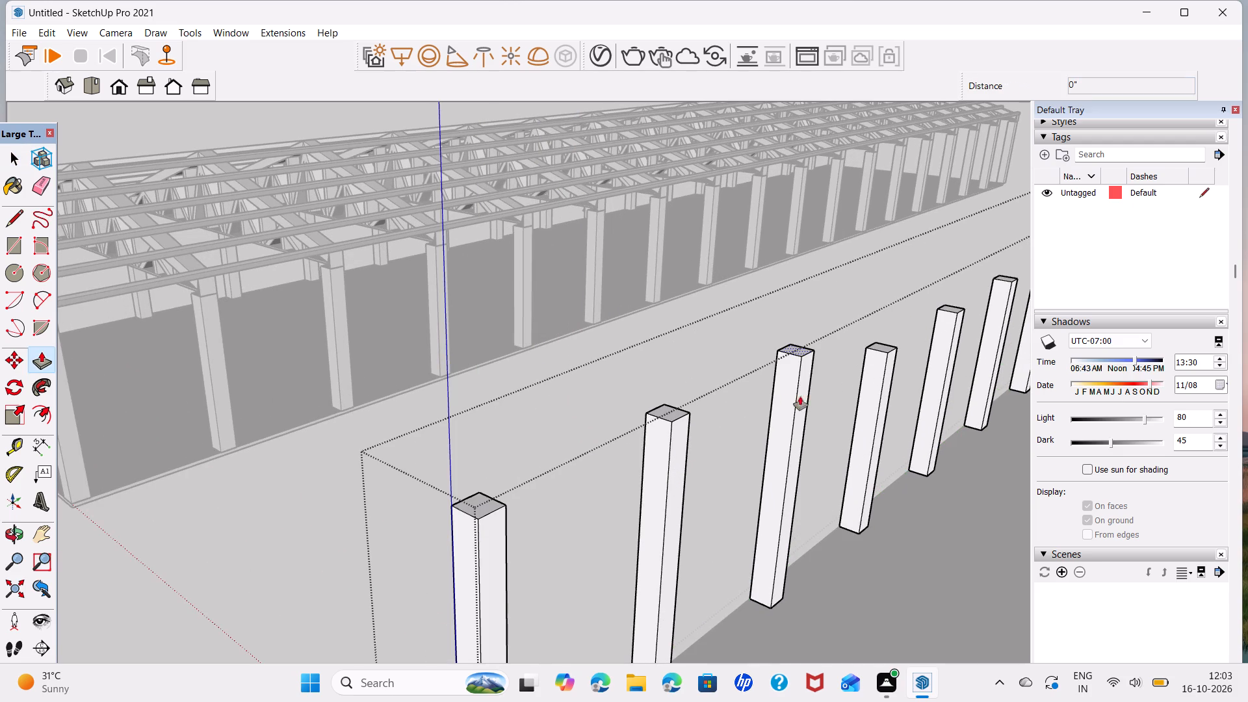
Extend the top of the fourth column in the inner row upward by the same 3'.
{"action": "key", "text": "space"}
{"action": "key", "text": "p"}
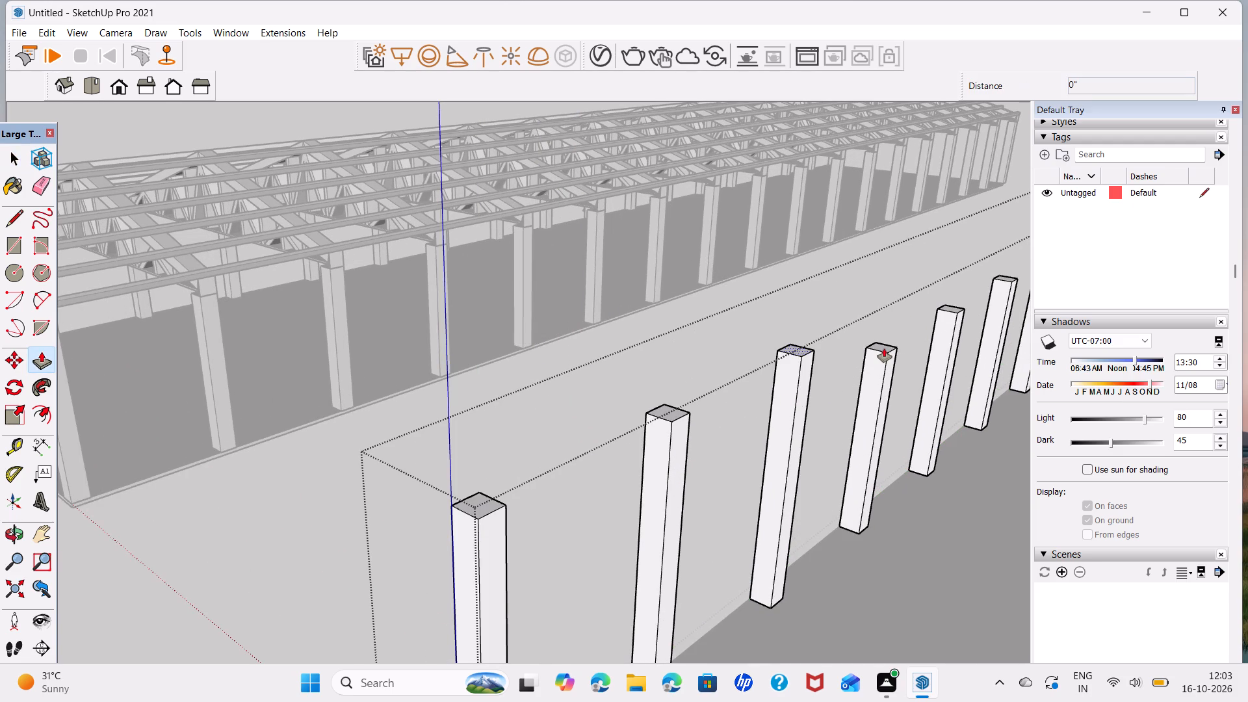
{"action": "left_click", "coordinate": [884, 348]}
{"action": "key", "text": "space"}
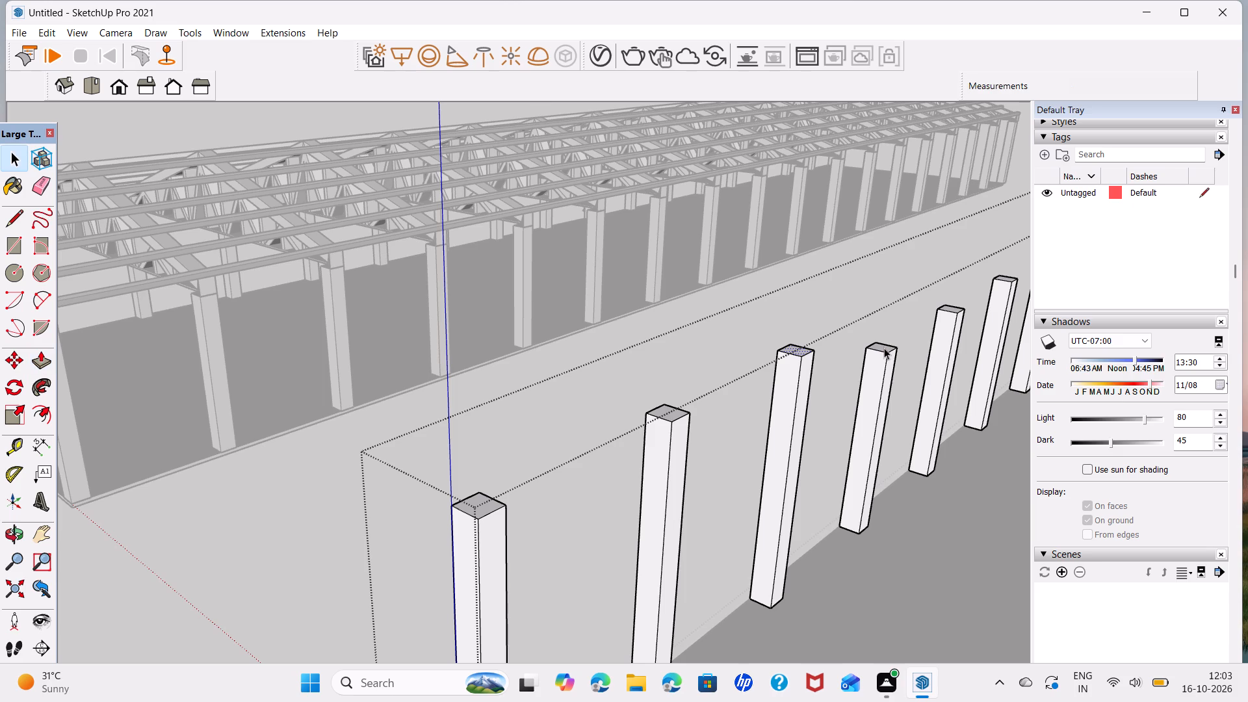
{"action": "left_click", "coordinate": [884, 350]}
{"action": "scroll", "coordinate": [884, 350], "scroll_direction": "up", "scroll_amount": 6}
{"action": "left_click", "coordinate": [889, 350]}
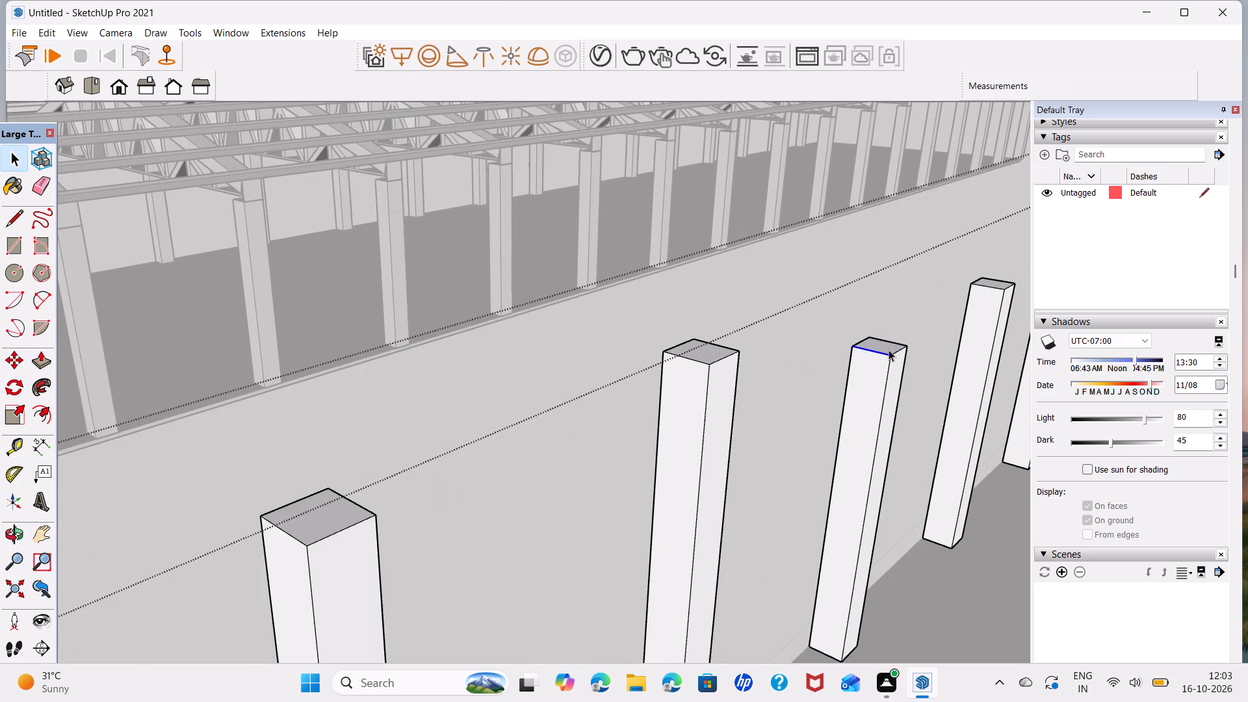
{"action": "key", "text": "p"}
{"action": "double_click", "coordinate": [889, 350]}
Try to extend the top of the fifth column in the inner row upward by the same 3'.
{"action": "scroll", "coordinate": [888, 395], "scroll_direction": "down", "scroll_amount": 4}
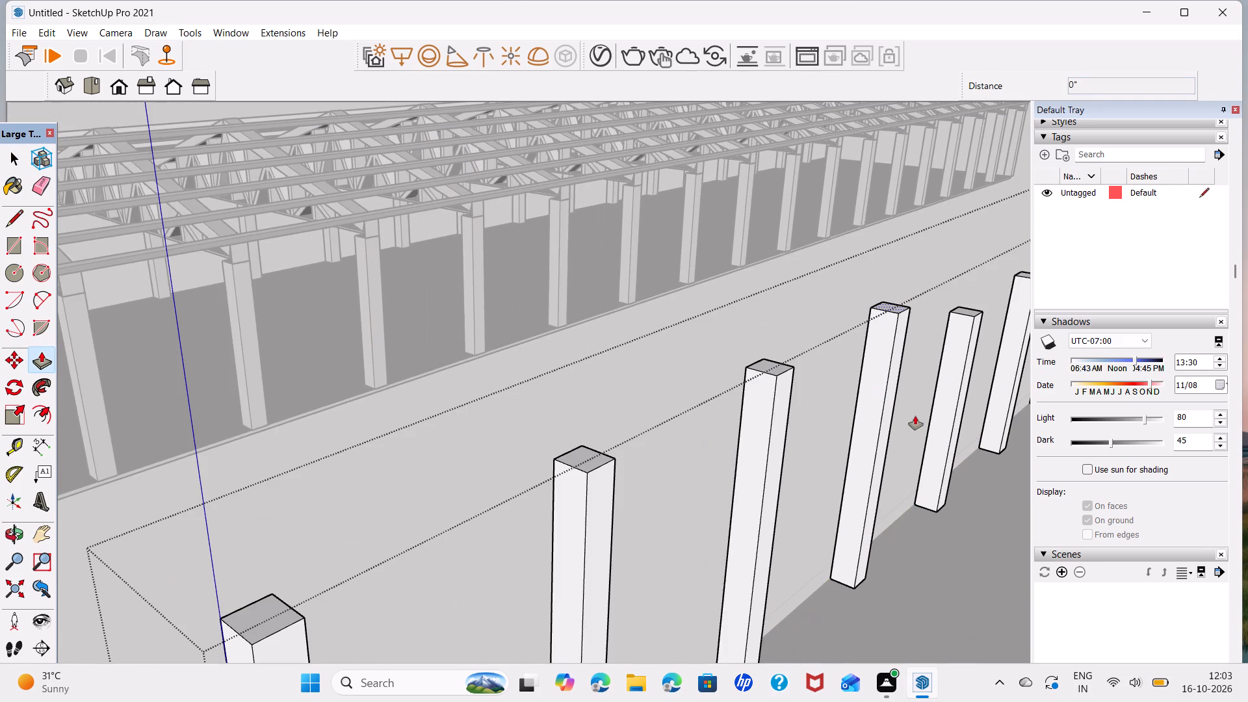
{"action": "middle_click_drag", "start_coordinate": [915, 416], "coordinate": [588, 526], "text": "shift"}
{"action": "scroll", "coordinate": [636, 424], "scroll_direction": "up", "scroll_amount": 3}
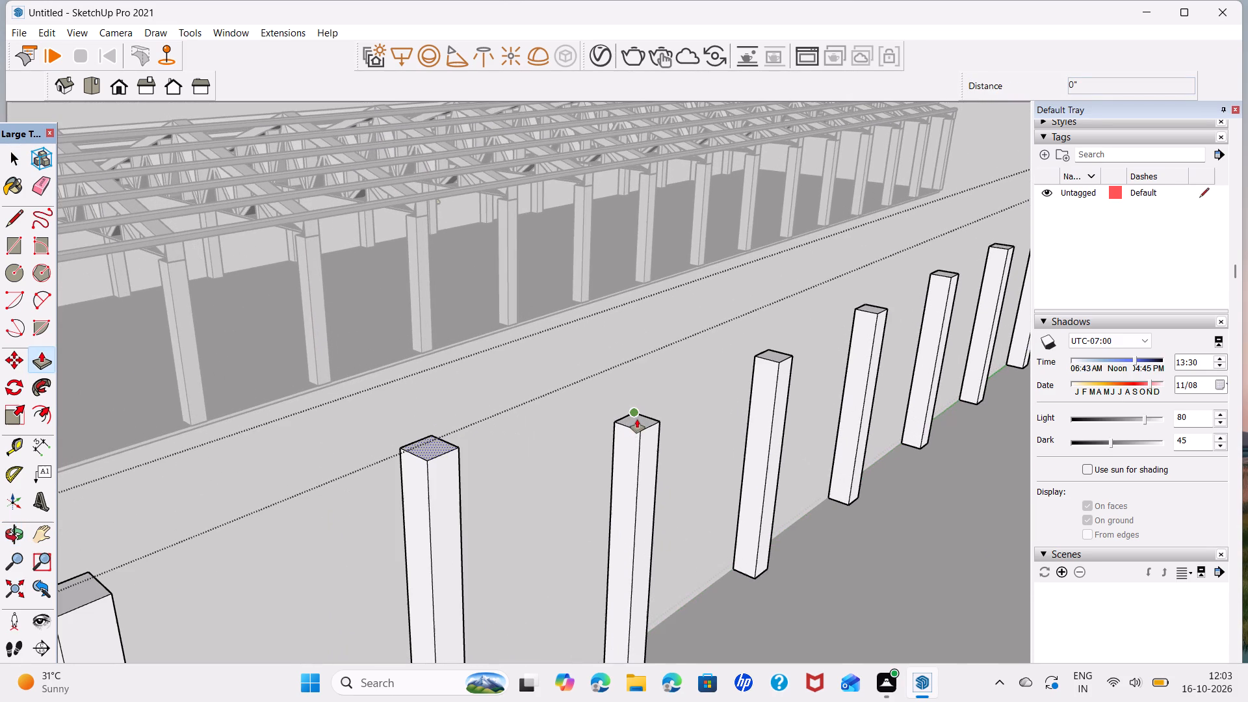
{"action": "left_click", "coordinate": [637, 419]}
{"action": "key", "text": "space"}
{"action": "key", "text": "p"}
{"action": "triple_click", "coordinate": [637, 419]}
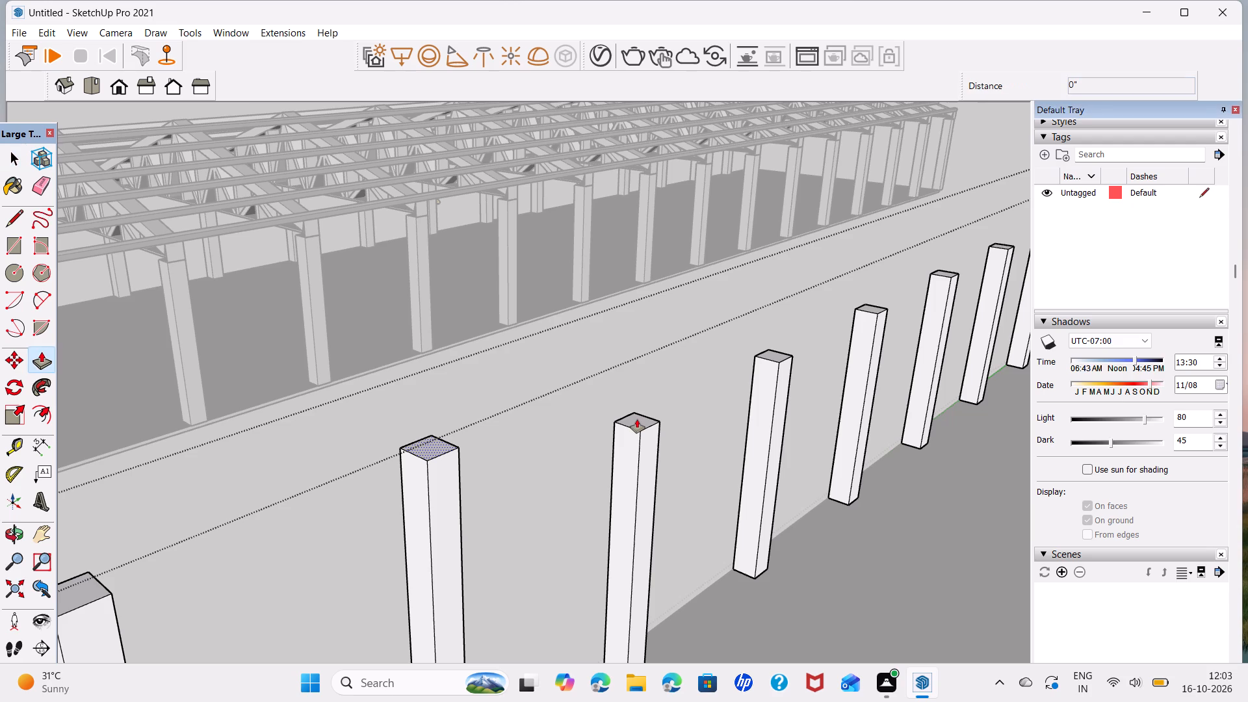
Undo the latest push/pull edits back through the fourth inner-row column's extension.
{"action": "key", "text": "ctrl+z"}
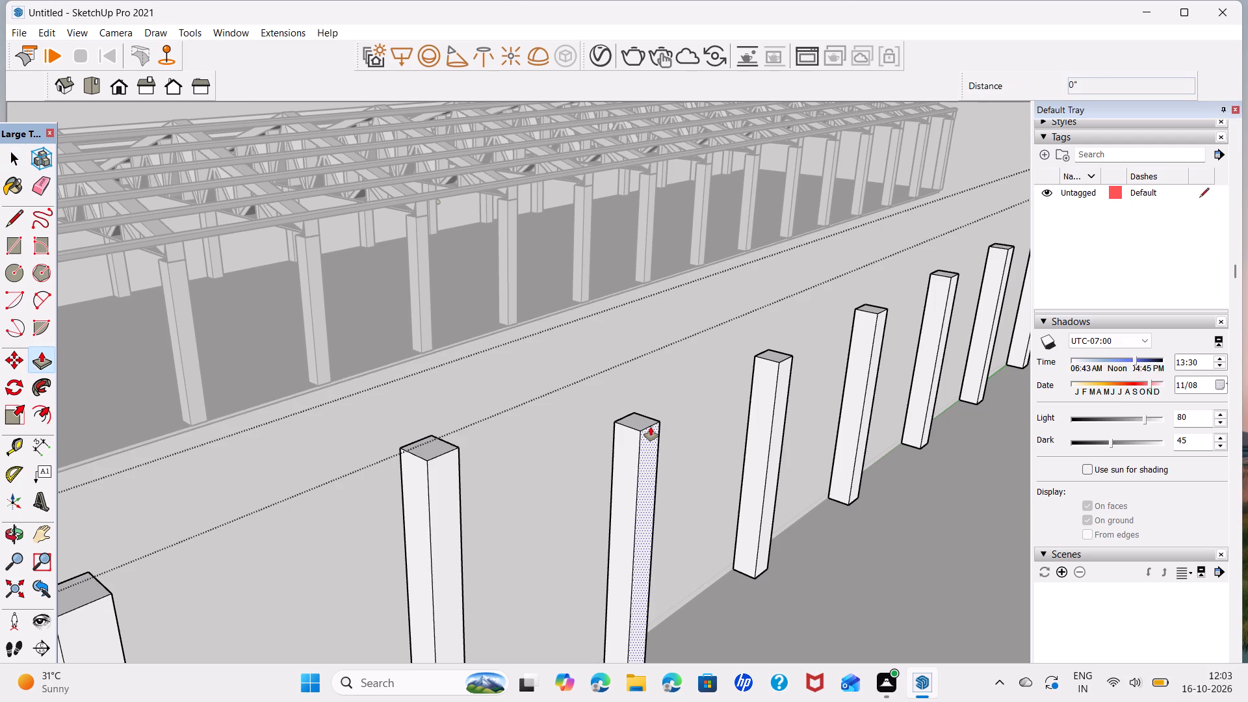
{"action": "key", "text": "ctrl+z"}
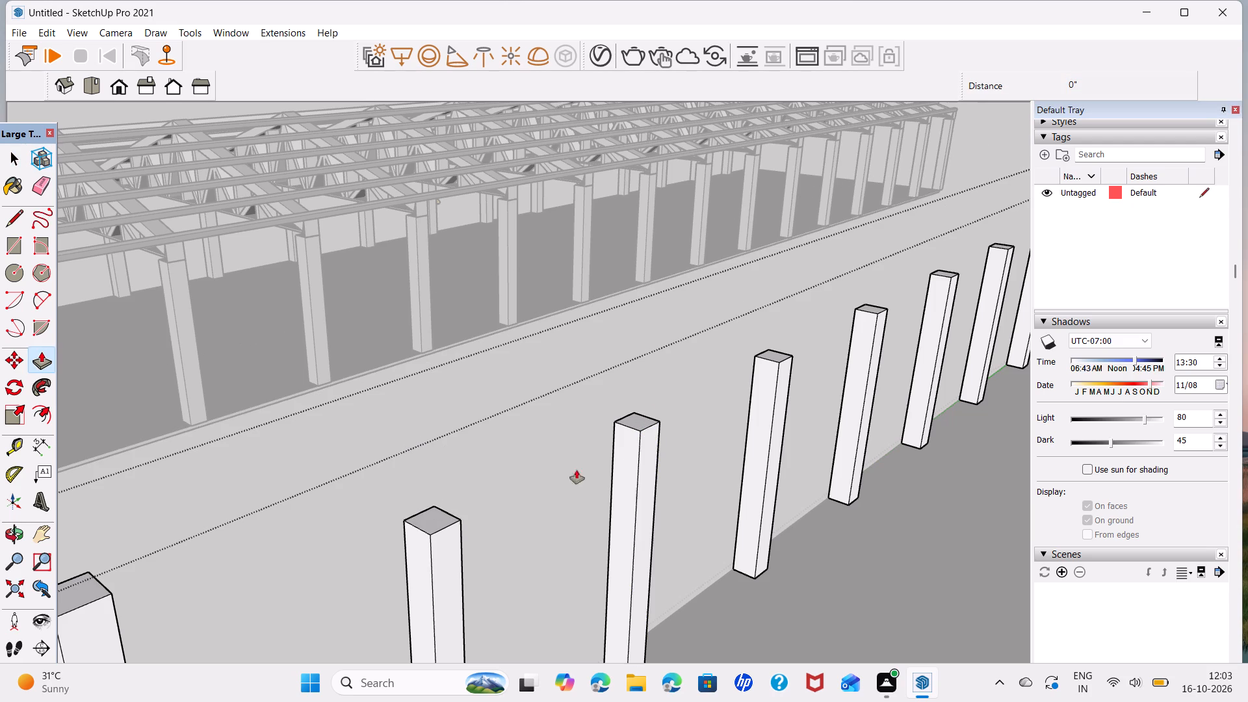
Extend the tops of the fourth to seventh columns in the inner row upward by 3', matching the neighbouring raised columns.
{"action": "scroll", "coordinate": [286, 552], "scroll_direction": "up", "scroll_amount": 1}
{"action": "middle_click_drag", "start_coordinate": [290, 551], "coordinate": [232, 558]}
{"action": "scroll", "coordinate": [263, 520], "scroll_direction": "down", "scroll_amount": 6}
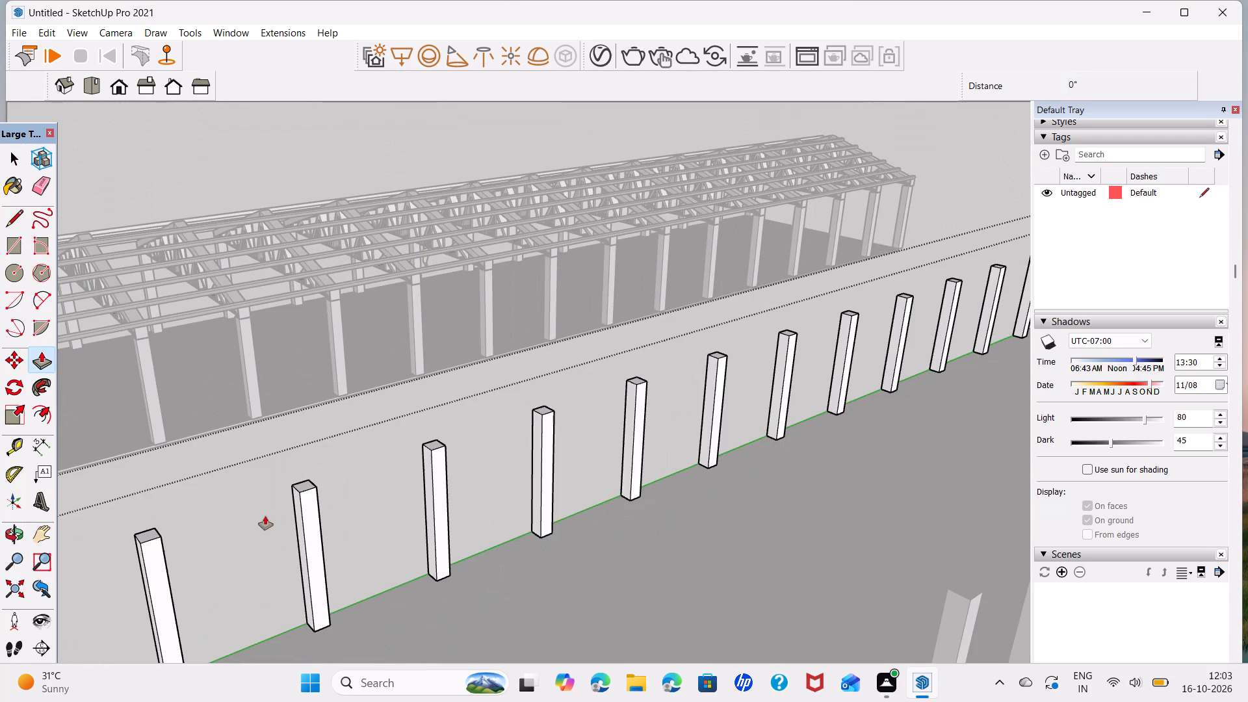
{"action": "middle_click_drag", "start_coordinate": [272, 500], "coordinate": [624, 388], "text": "shift"}
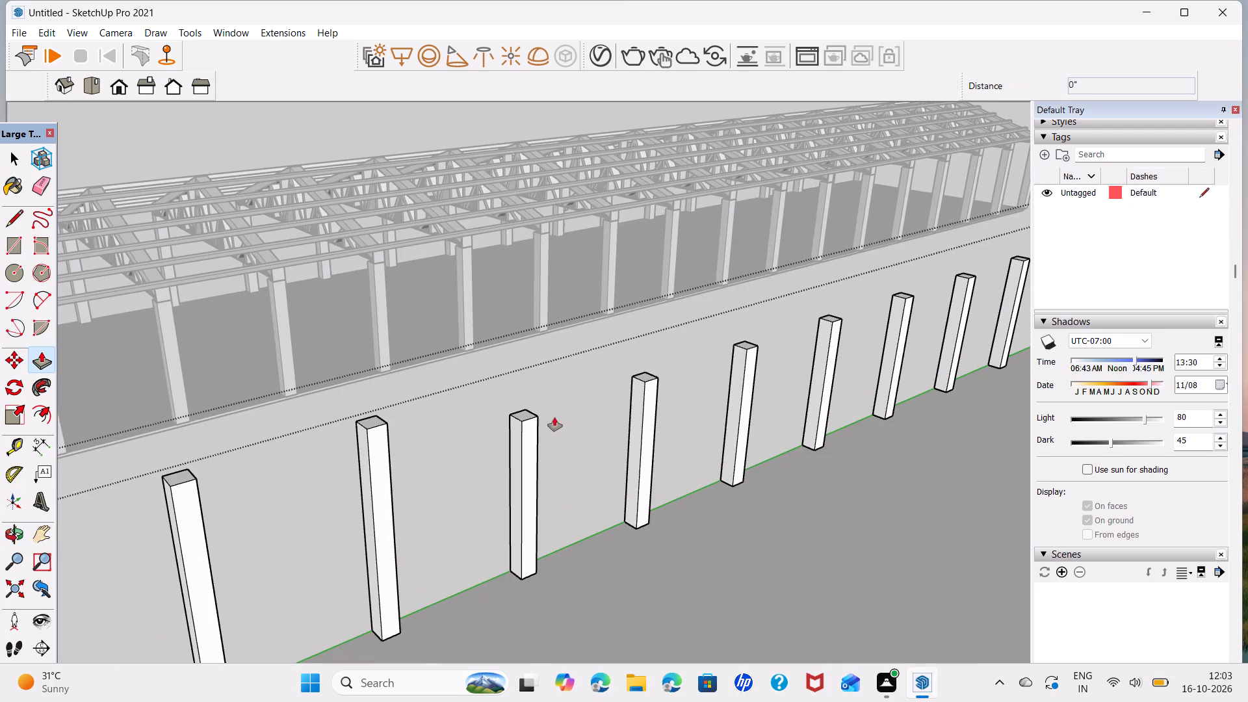
{"action": "left_click", "coordinate": [528, 415]}
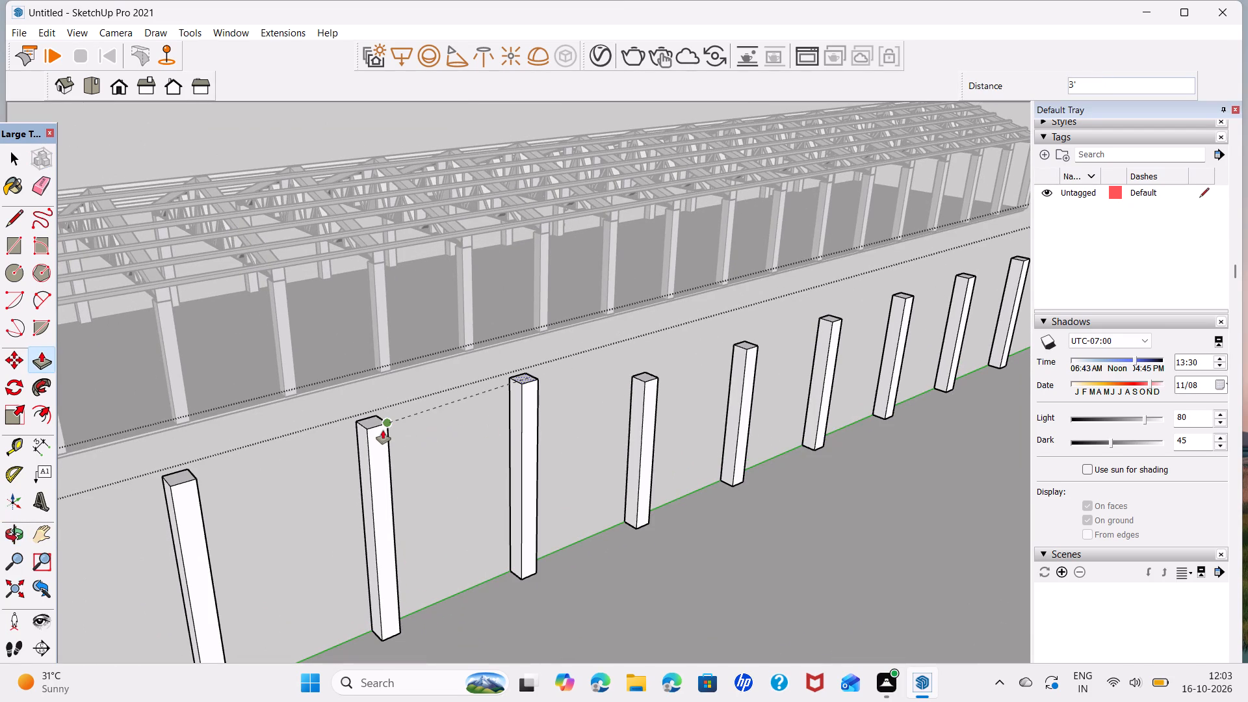
{"action": "left_click", "coordinate": [383, 430]}
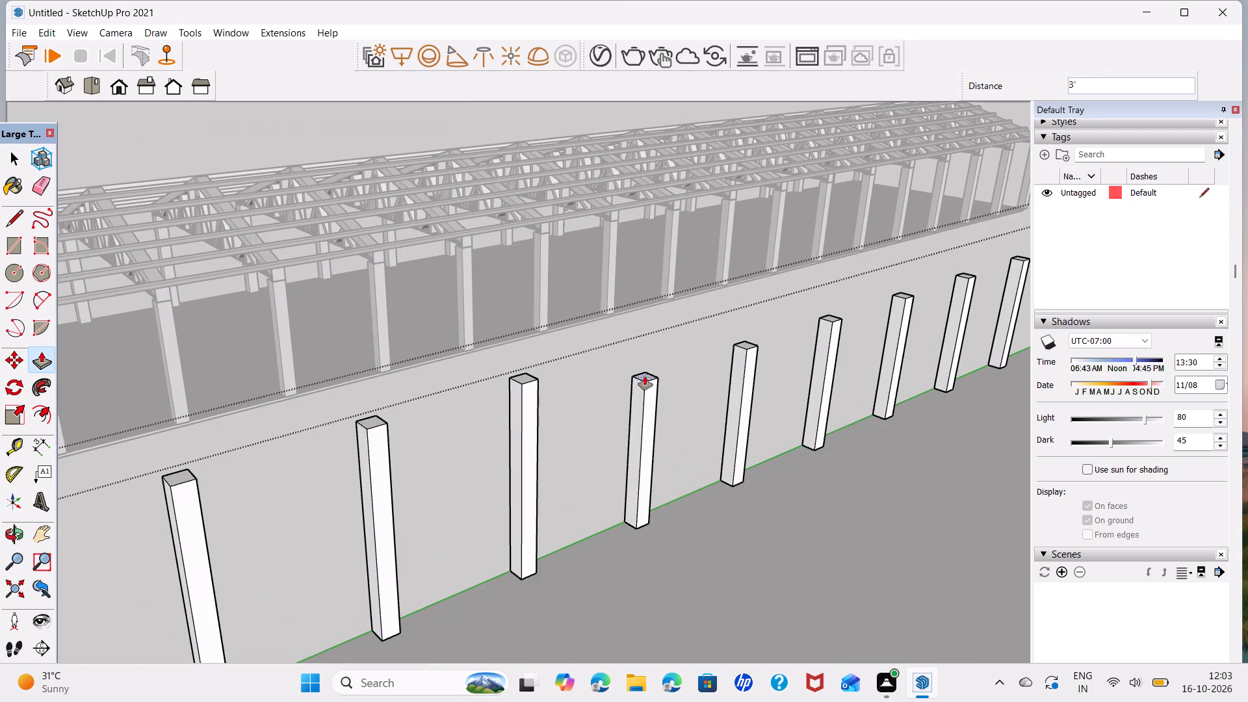
{"action": "double_click", "coordinate": [643, 376]}
{"action": "double_click", "coordinate": [748, 344]}
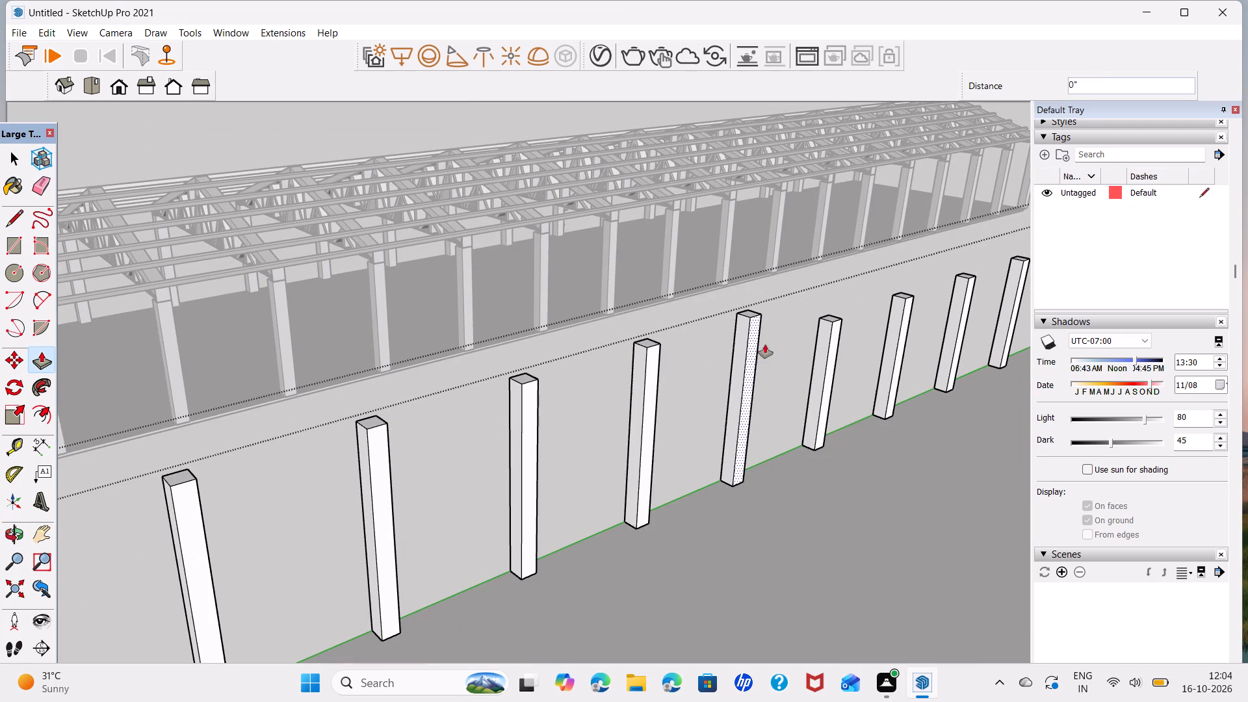
{"action": "double_click", "coordinate": [828, 317]}
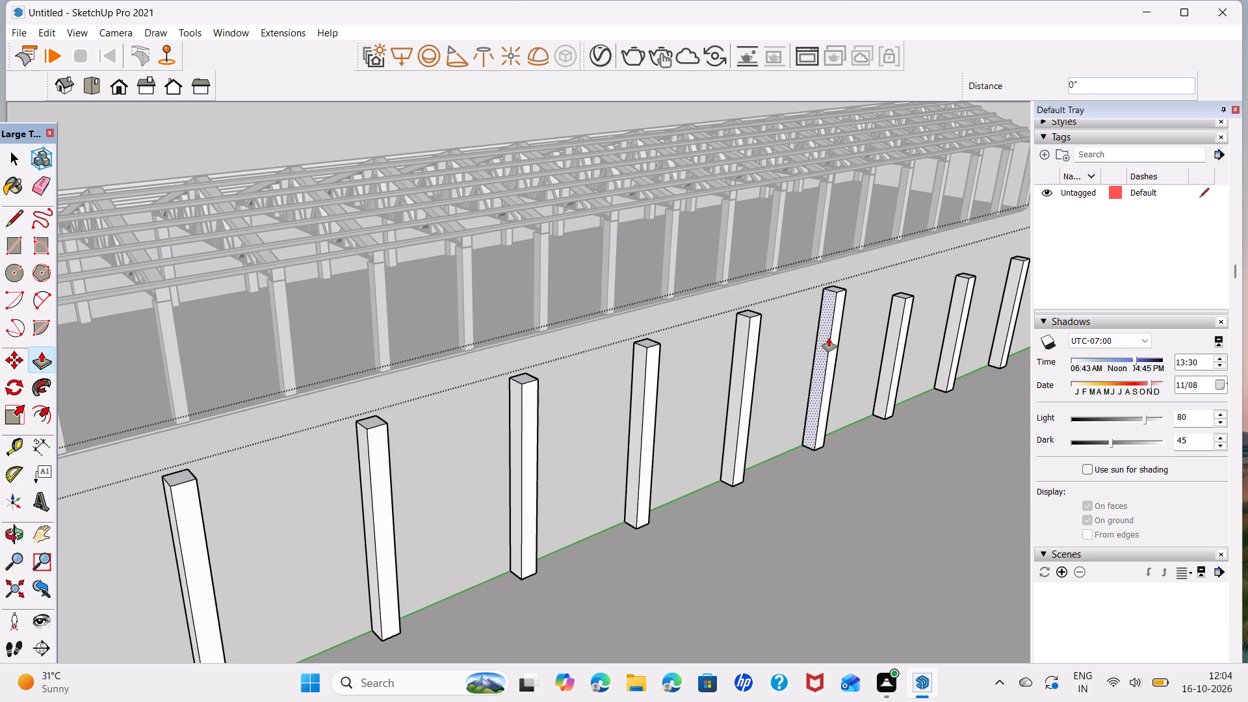
Extend the tops of the eighth to thirteenth columns in the inner row upward by the same 3'.
{"action": "scroll", "coordinate": [831, 340], "scroll_direction": "down", "scroll_amount": 3}
{"action": "middle_click_drag", "start_coordinate": [831, 340], "coordinate": [452, 506]}
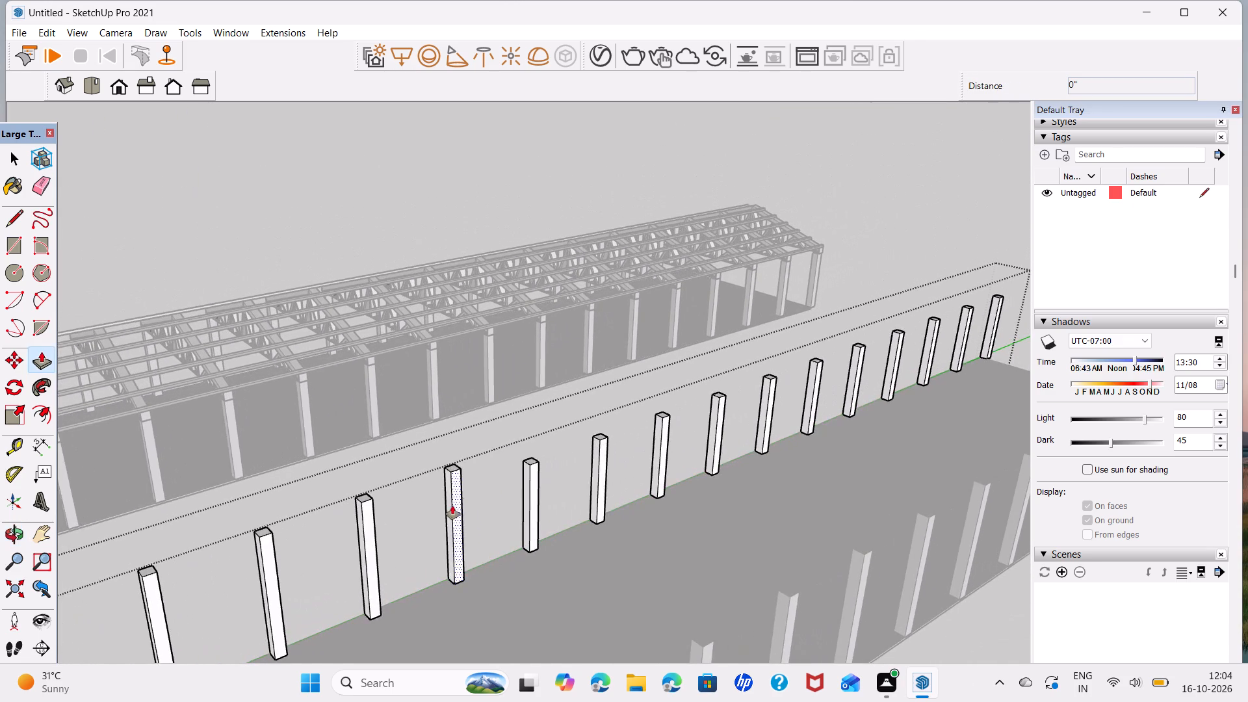
{"action": "scroll", "coordinate": [539, 459], "scroll_direction": "up", "scroll_amount": 4}
{"action": "double_click", "coordinate": [525, 463]}
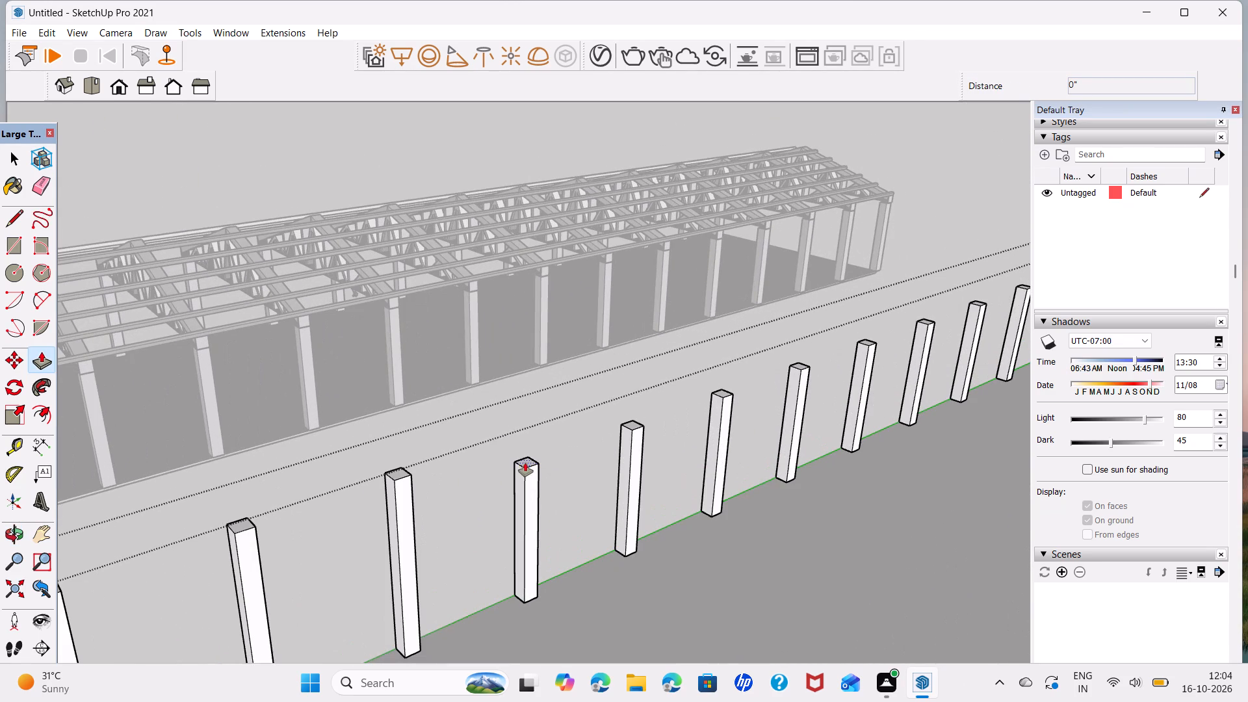
{"action": "double_click", "coordinate": [636, 425]}
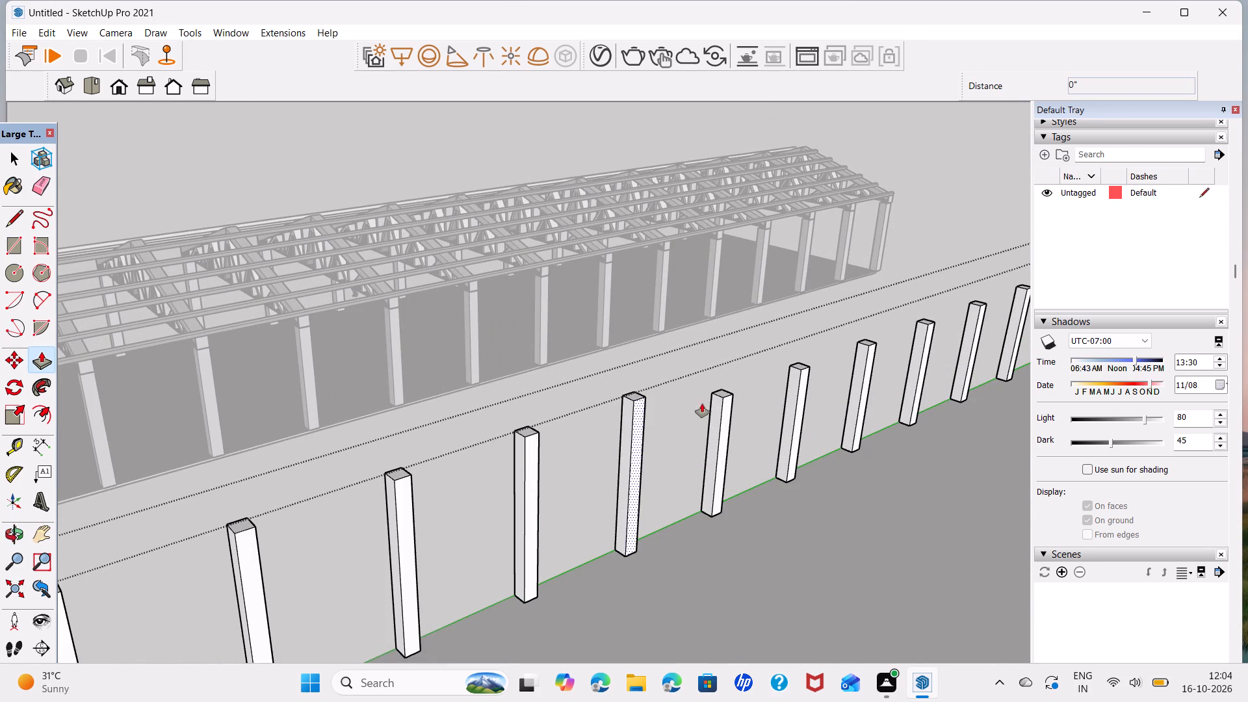
{"action": "double_click", "coordinate": [725, 393]}
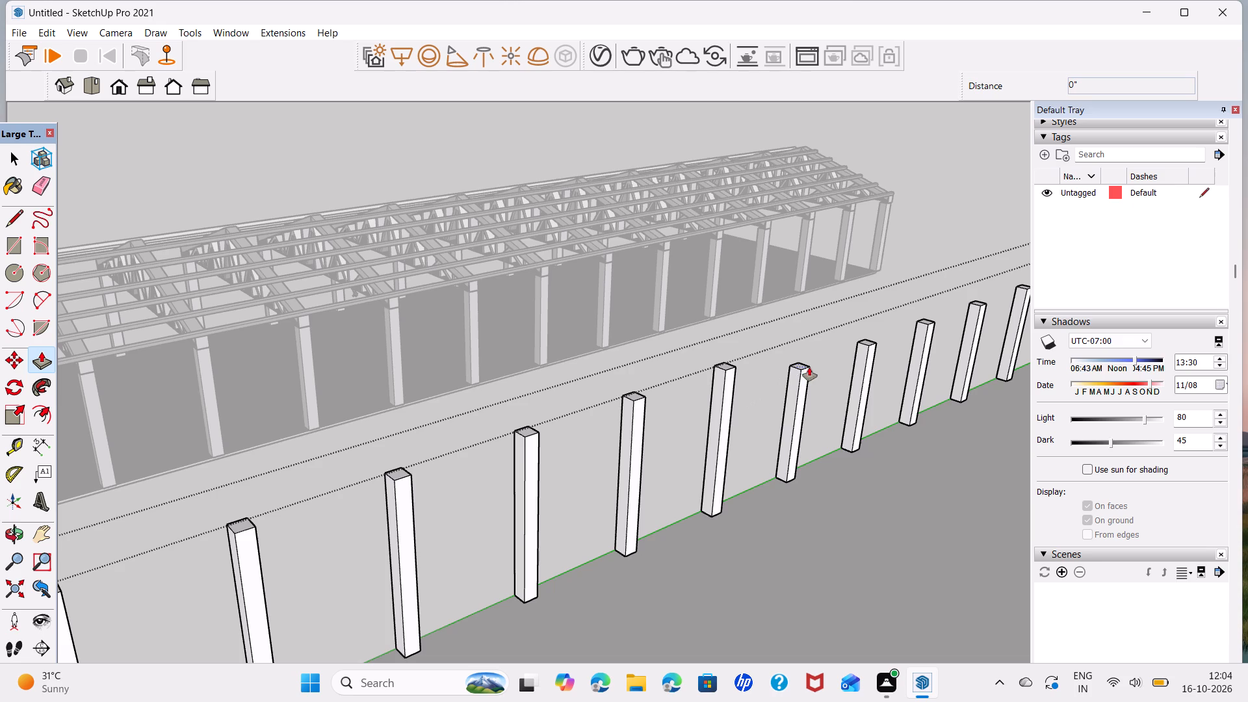
{"action": "double_click", "coordinate": [797, 365]}
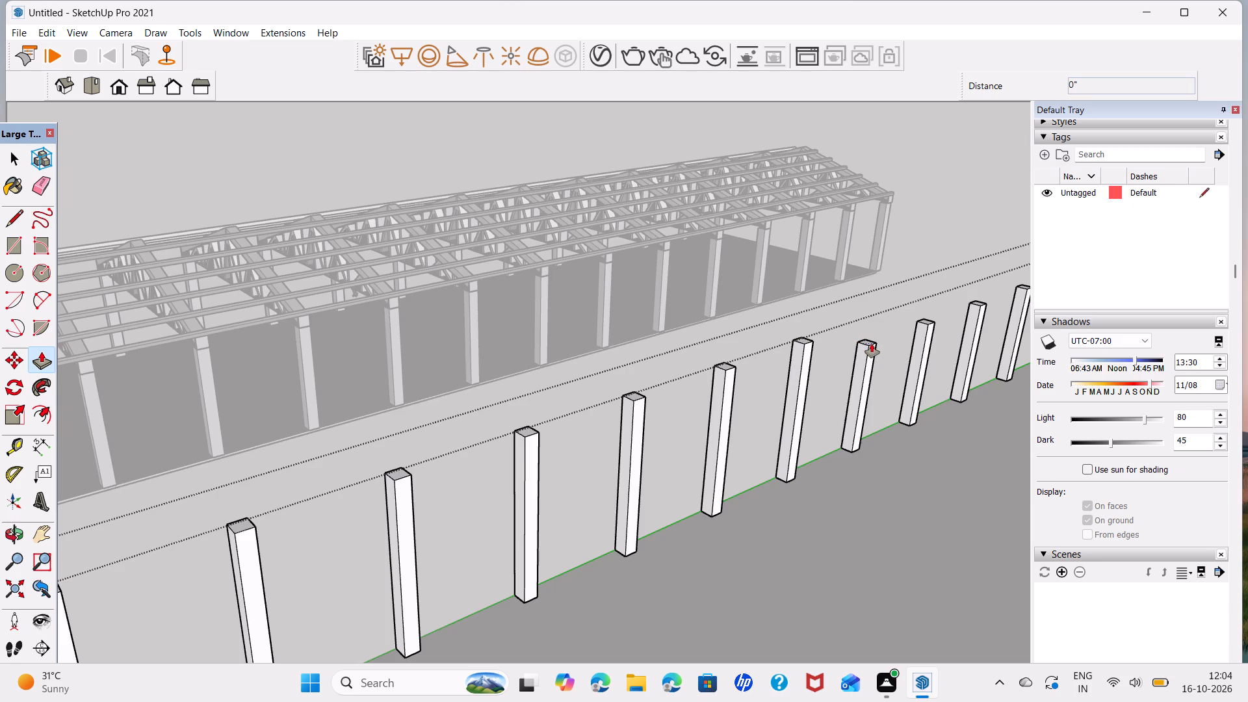
{"action": "double_click", "coordinate": [872, 344]}
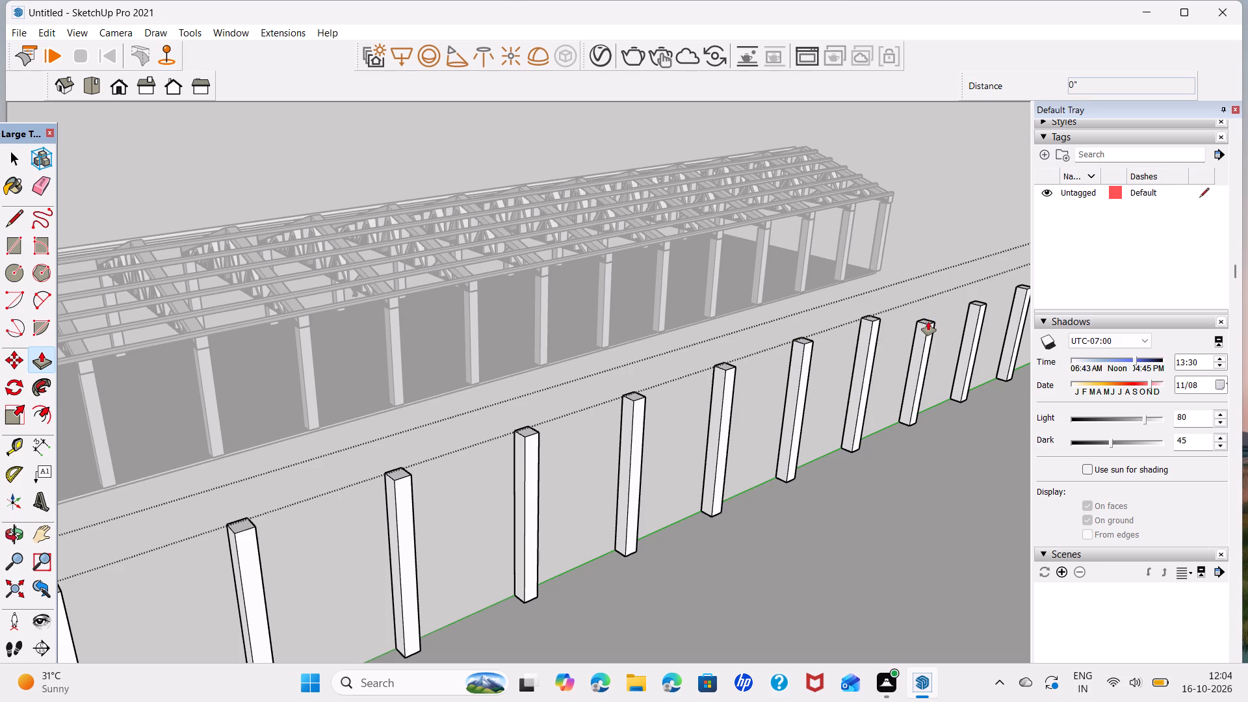
{"action": "double_click", "coordinate": [928, 322]}
Extend the tops of the last five inner-row columns upward by the same 3' and close the group for editing.
{"action": "scroll", "coordinate": [873, 365], "scroll_direction": "down", "scroll_amount": 2}
{"action": "middle_click_drag", "start_coordinate": [873, 365], "coordinate": [586, 492], "text": "shift"}
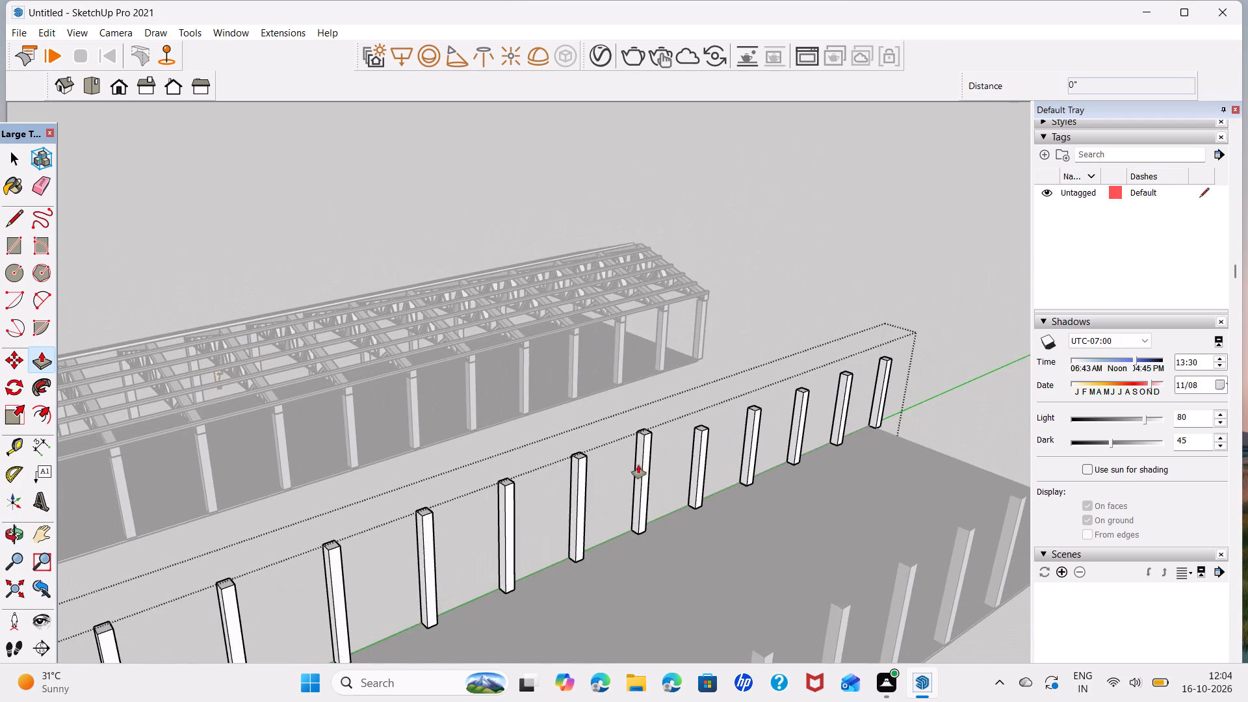
{"action": "scroll", "coordinate": [686, 430], "scroll_direction": "up", "scroll_amount": 5}
{"action": "double_click", "coordinate": [708, 426]}
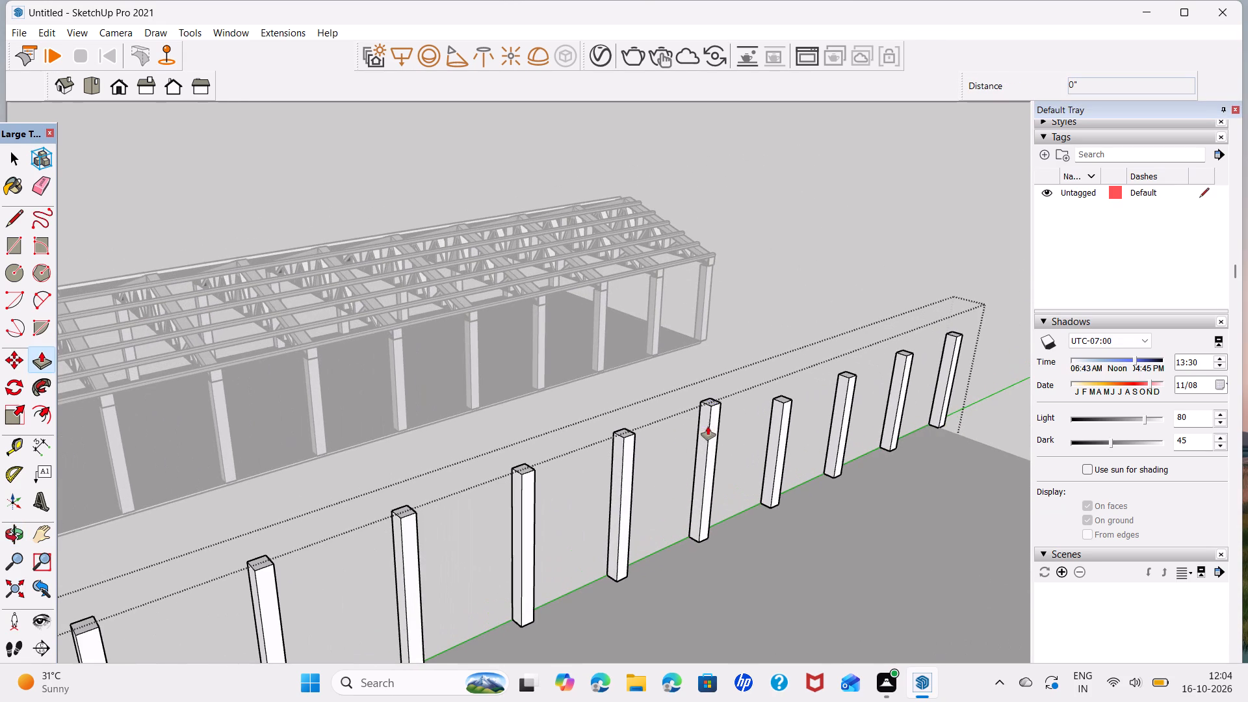
{"action": "double_click", "coordinate": [779, 396]}
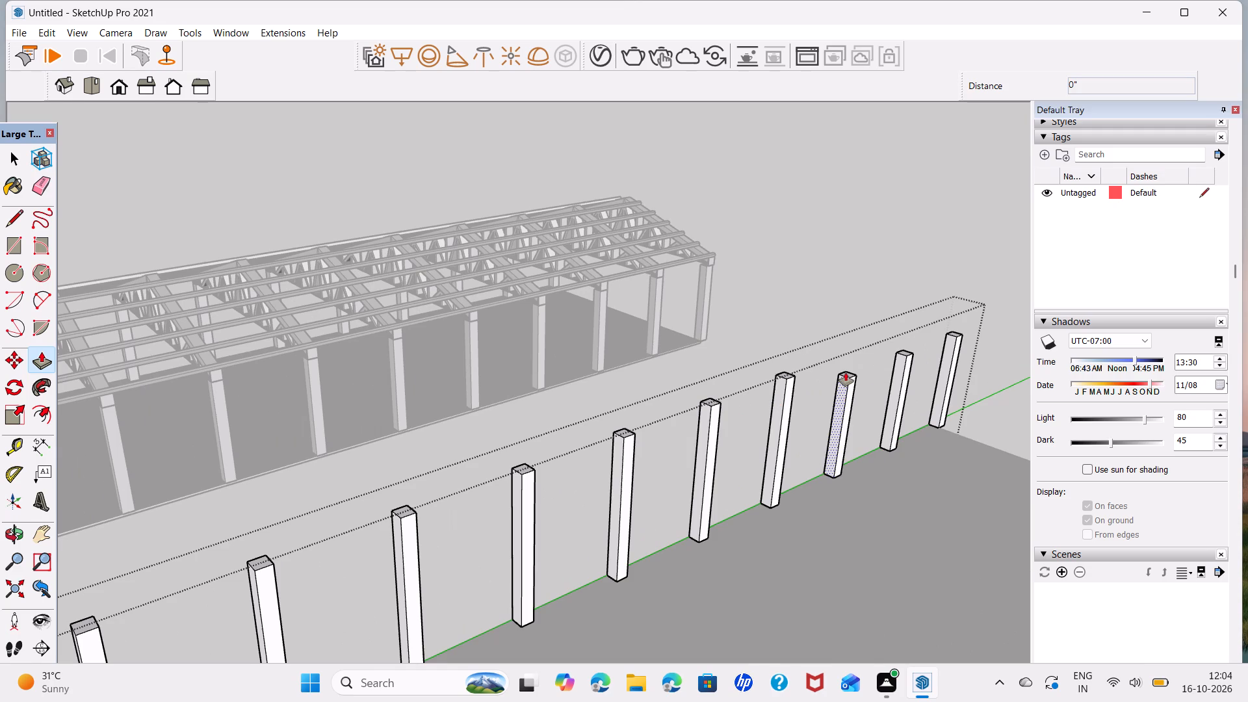
{"action": "double_click", "coordinate": [846, 372]}
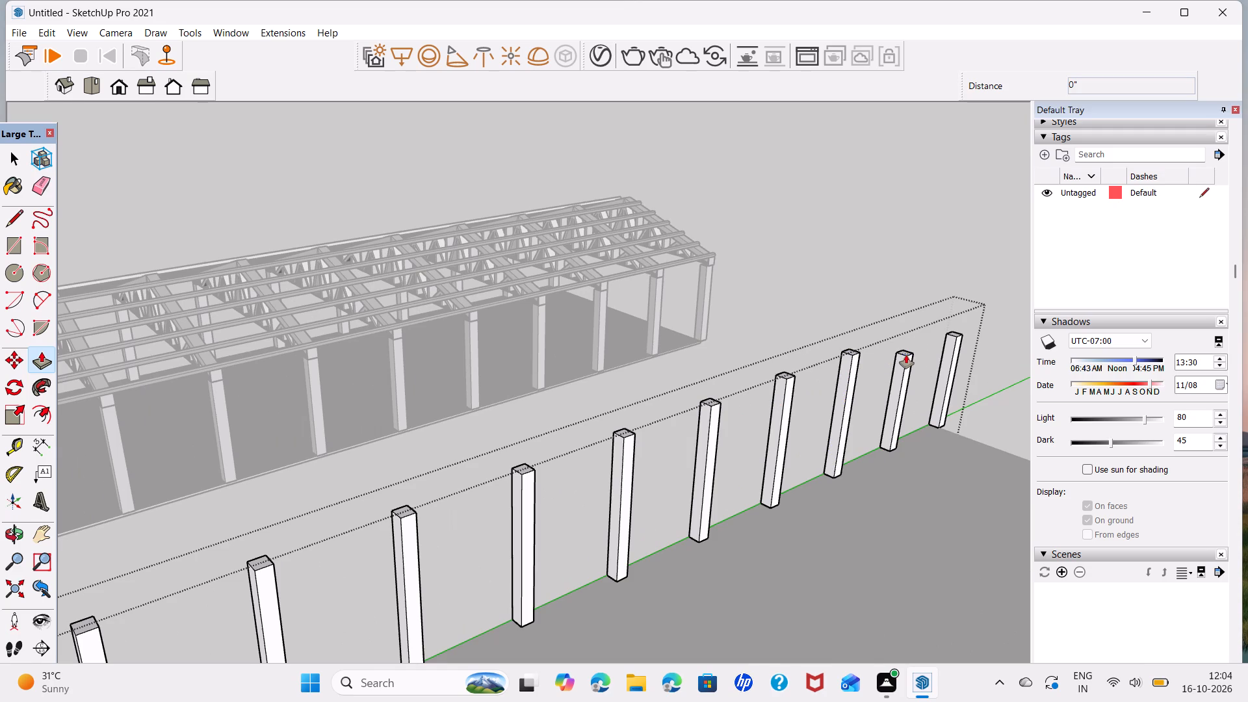
{"action": "double_click", "coordinate": [905, 352]}
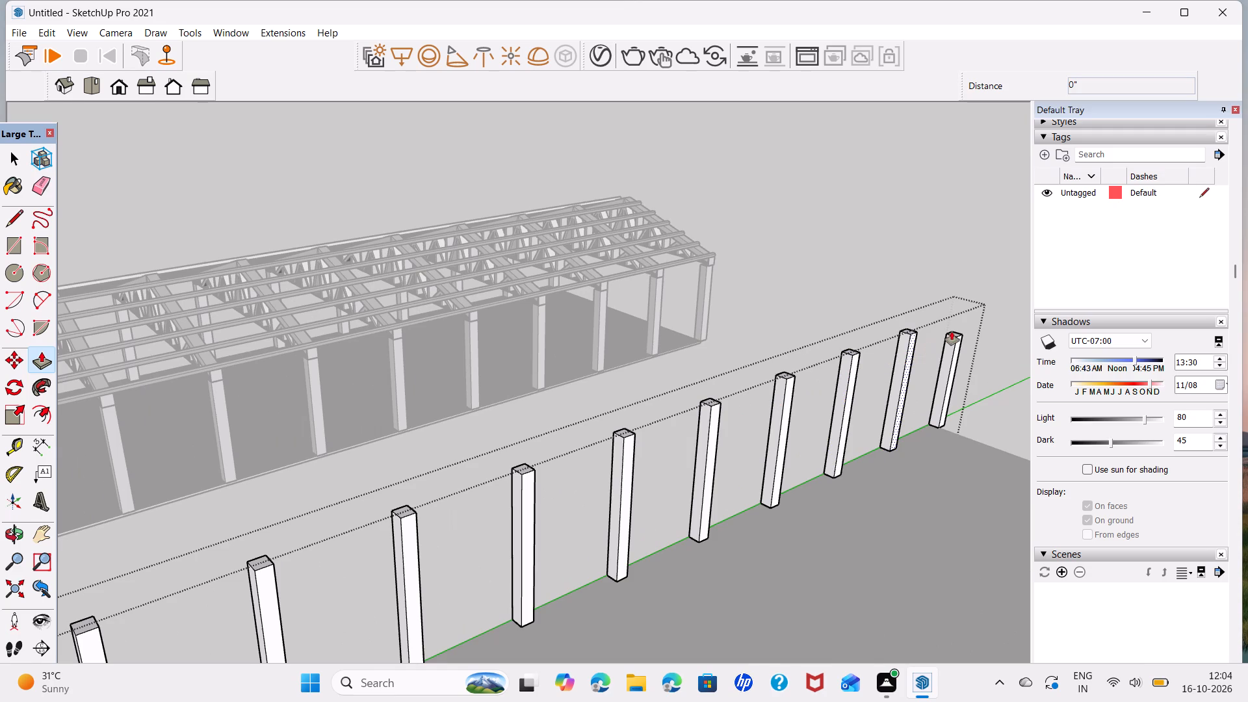
{"action": "double_click", "coordinate": [955, 331]}
{"action": "scroll", "coordinate": [955, 333], "scroll_direction": "up", "scroll_amount": 8}
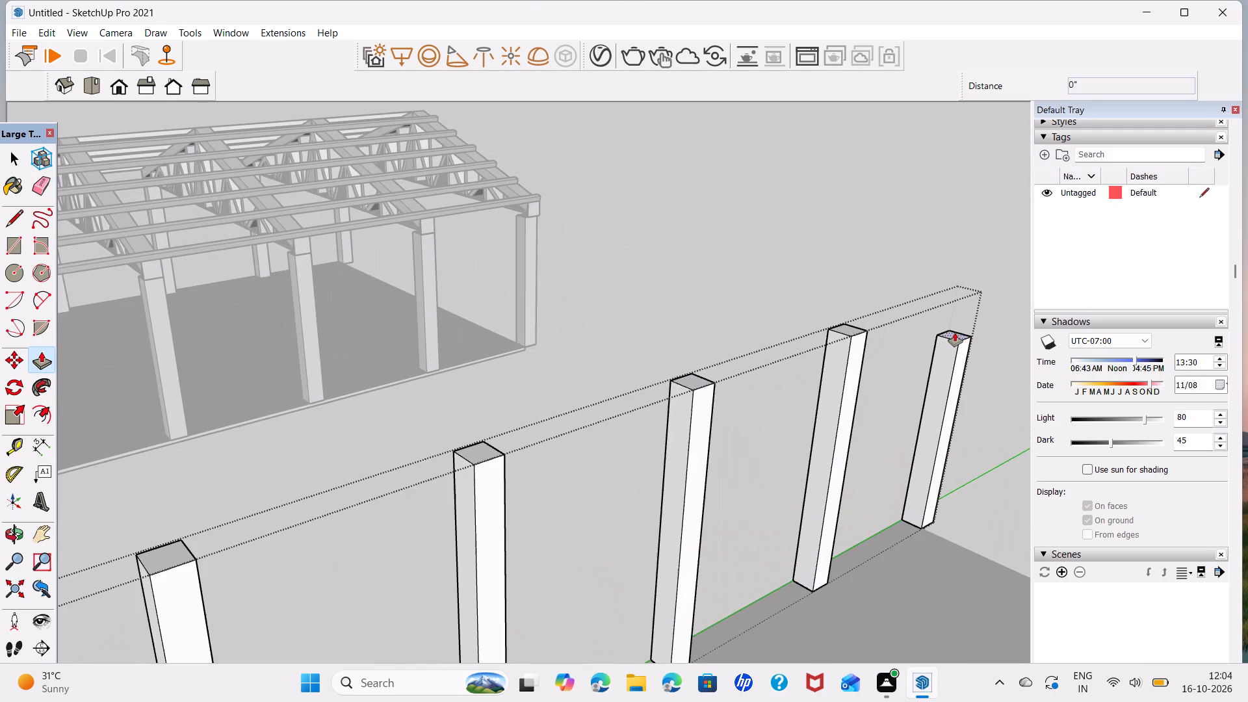
{"action": "double_click", "coordinate": [955, 333]}
{"action": "key", "text": "space"}
{"action": "left_click", "coordinate": [890, 244]}
Draw a 41' line across the stripped shed's open end, joining the tops of the two rows' first columns.
{"action": "scroll", "coordinate": [851, 328], "scroll_direction": "down", "scroll_amount": 12}
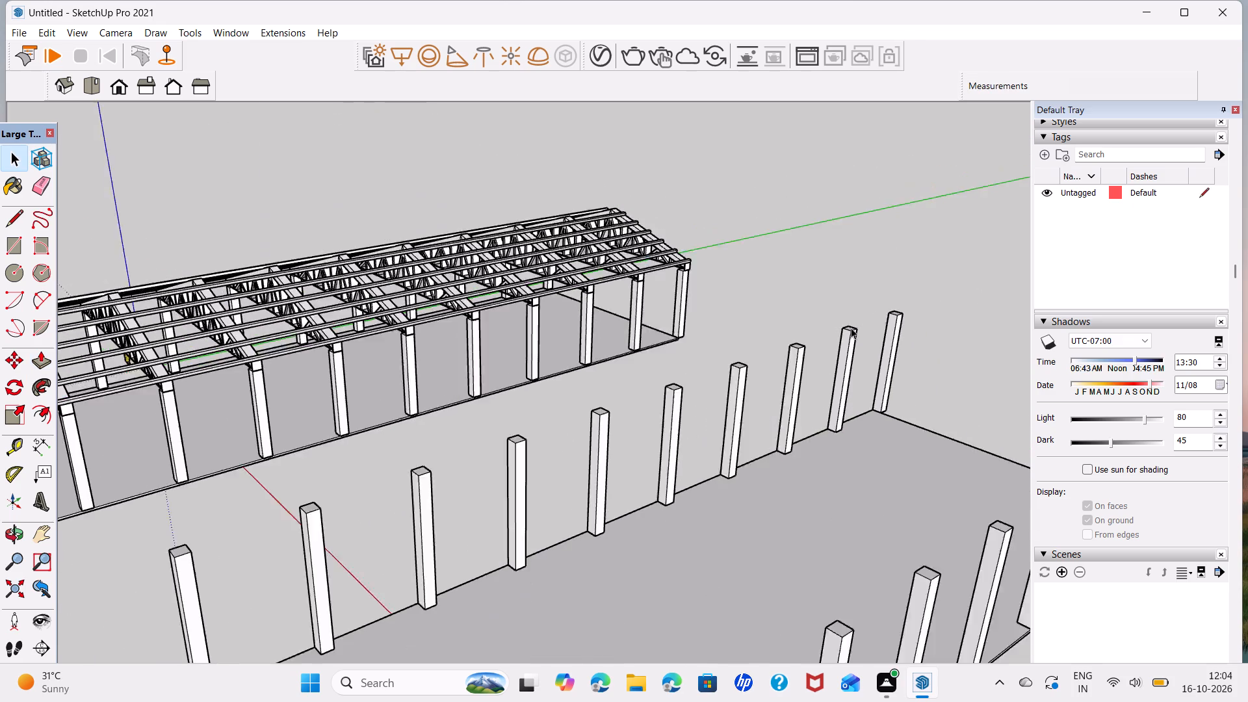
{"action": "scroll", "coordinate": [851, 328], "scroll_direction": "down", "scroll_amount": 9}
{"action": "middle_click_drag", "start_coordinate": [690, 525], "coordinate": [977, 387]}
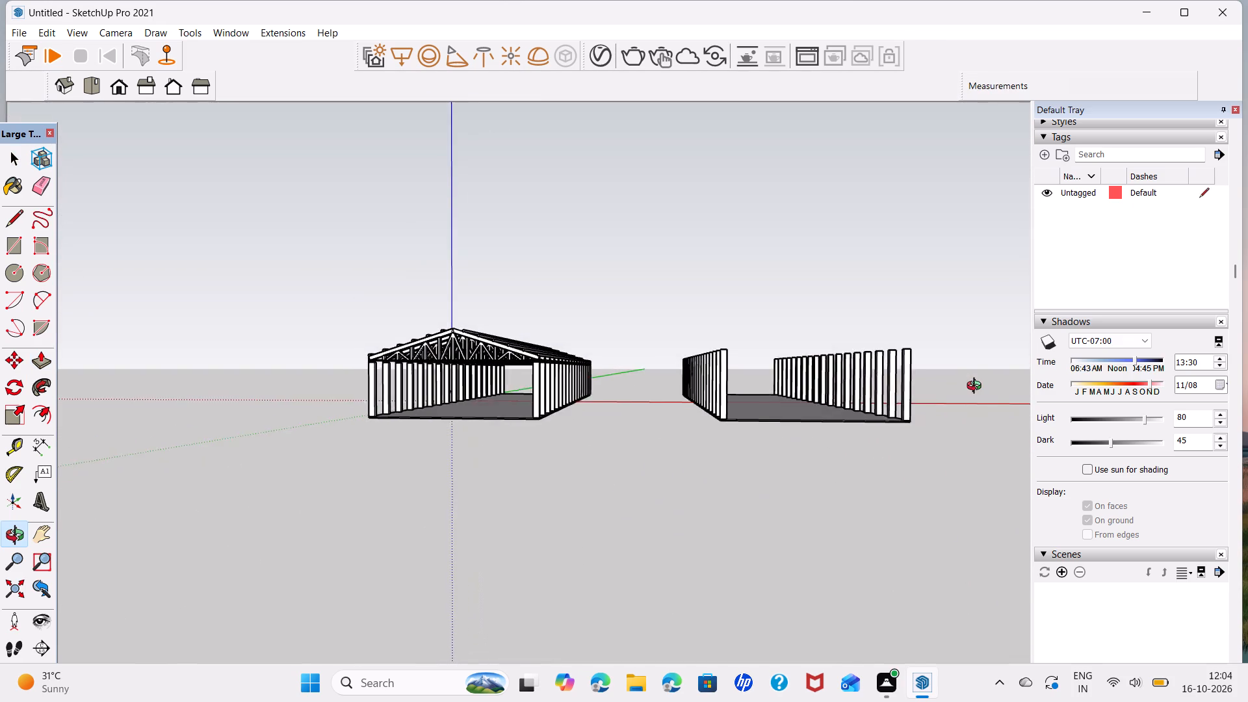
{"action": "middle_click_drag", "start_coordinate": [977, 387], "coordinate": [979, 390]}
{"action": "scroll", "coordinate": [777, 363], "scroll_direction": "up", "scroll_amount": 5}
{"action": "middle_click_drag", "start_coordinate": [766, 364], "coordinate": [742, 413]}
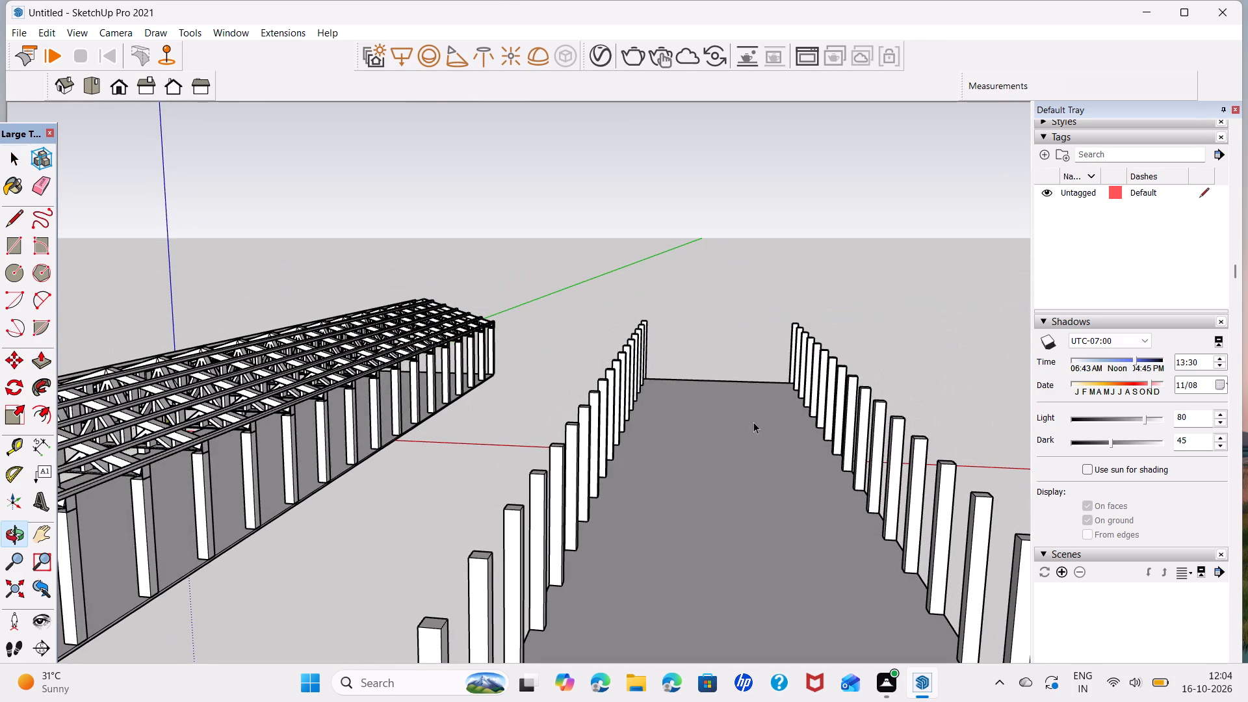
{"action": "middle_click_drag", "start_coordinate": [764, 454], "coordinate": [749, 377]}
{"action": "scroll", "coordinate": [648, 428], "scroll_direction": "down", "scroll_amount": 1}
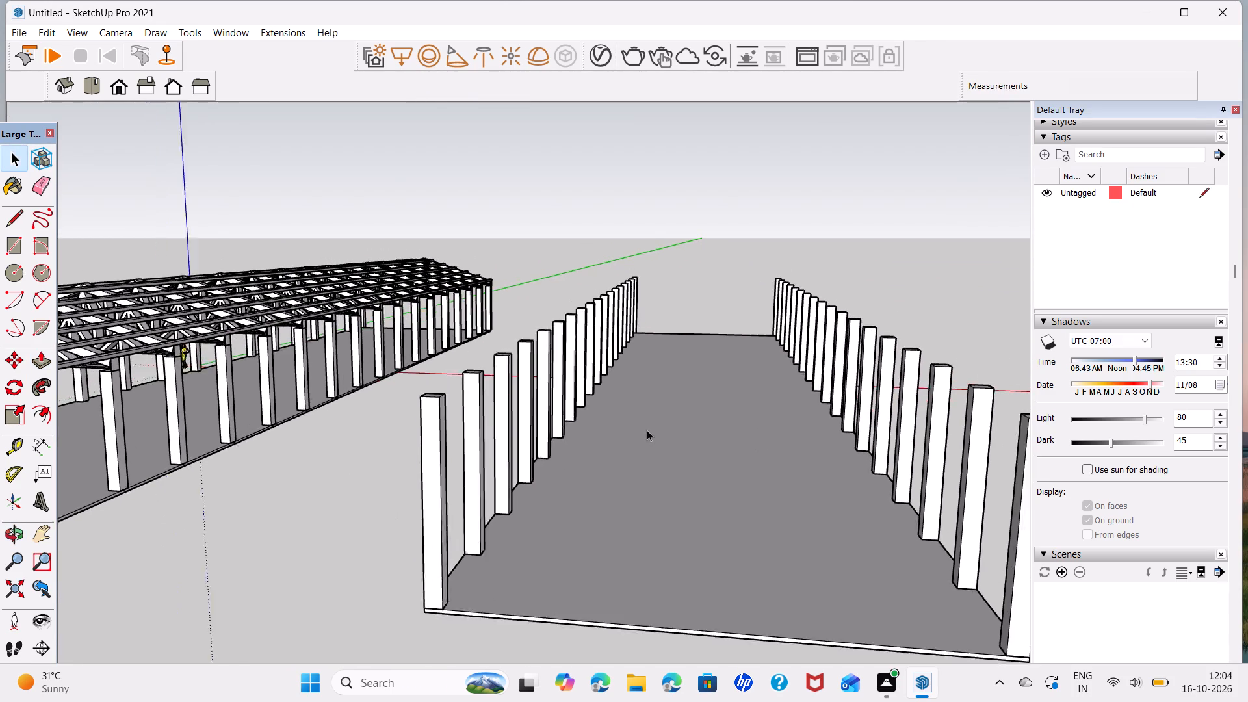
{"action": "scroll", "coordinate": [647, 430], "scroll_direction": "down", "scroll_amount": 2}
{"action": "middle_click_drag", "start_coordinate": [633, 445], "coordinate": [642, 474]}
{"action": "key", "text": "l"}
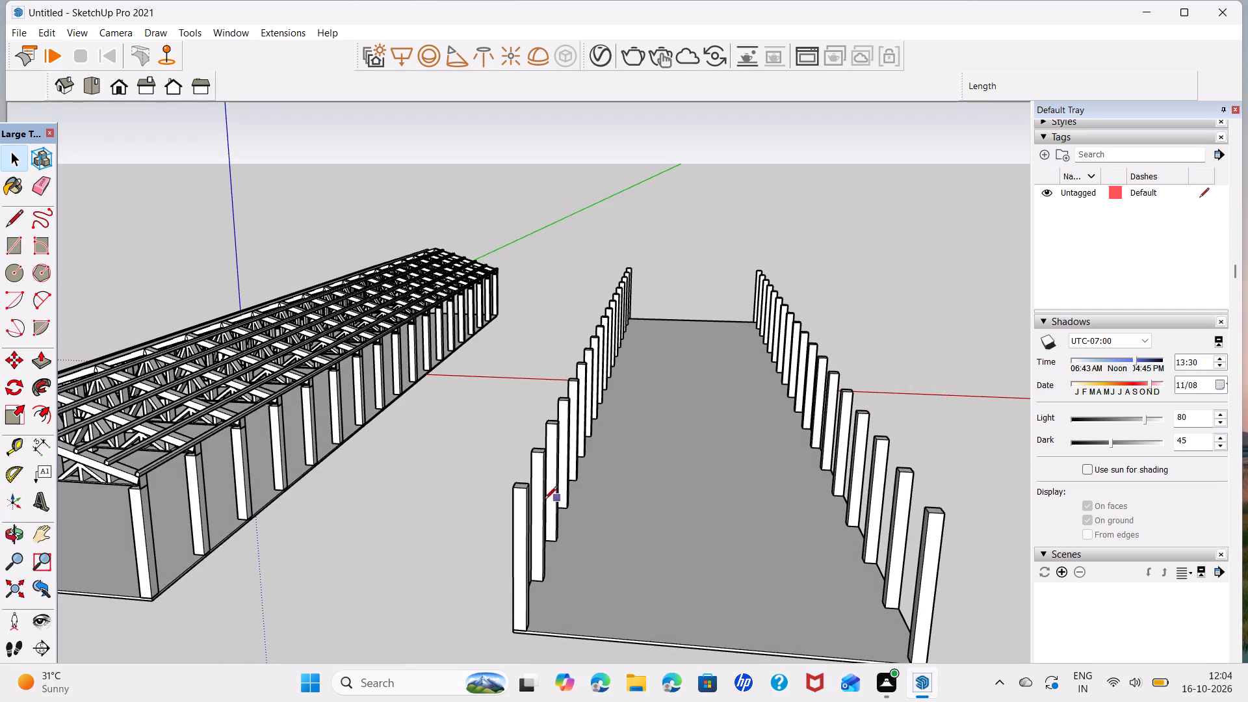
{"action": "left_click", "coordinate": [524, 491]}
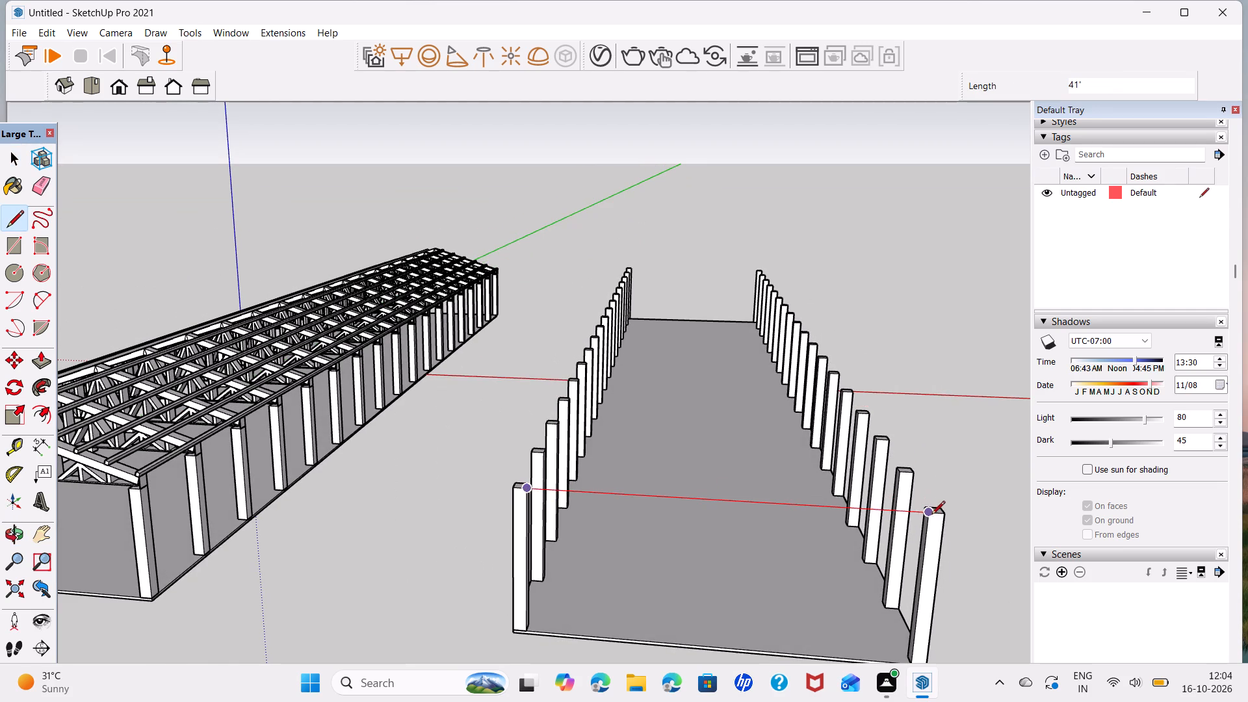
{"action": "left_click", "coordinate": [933, 517]}
{"action": "key", "text": "space"}
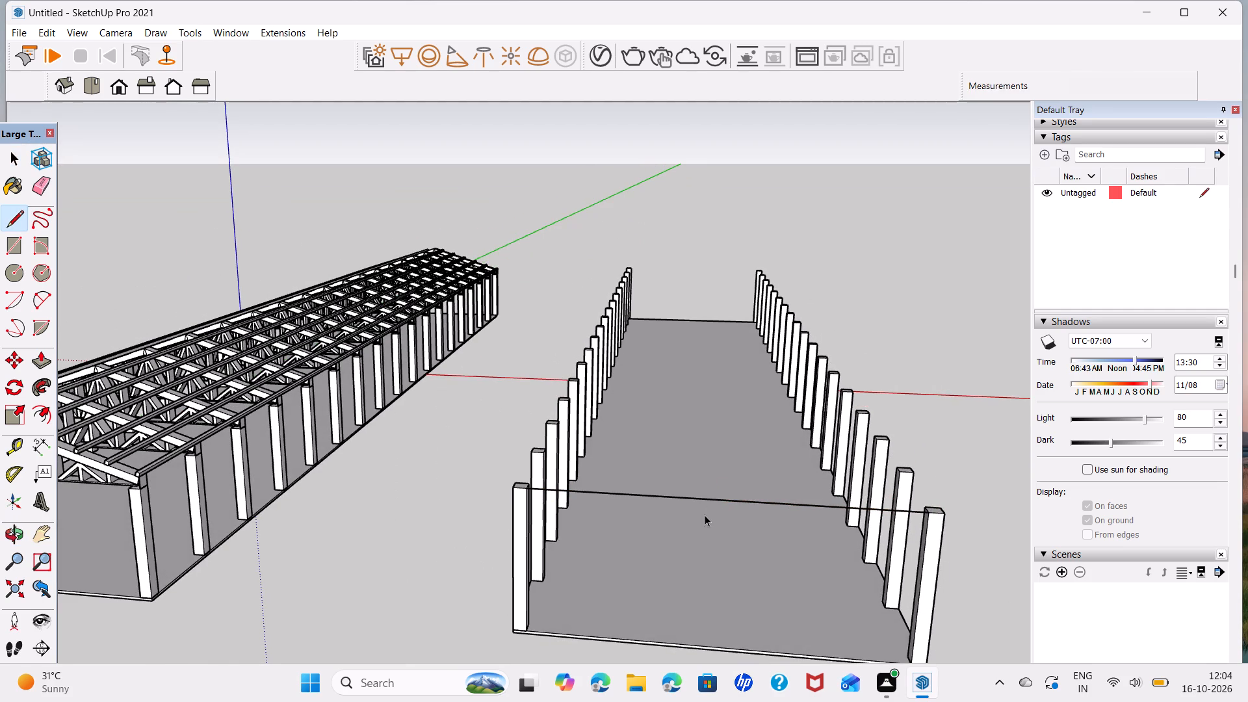
Draw a 5' vertical line upward from the midpoint of the line joining the two end columns.
{"action": "key", "text": "l"}
{"action": "left_click", "coordinate": [728, 496]}
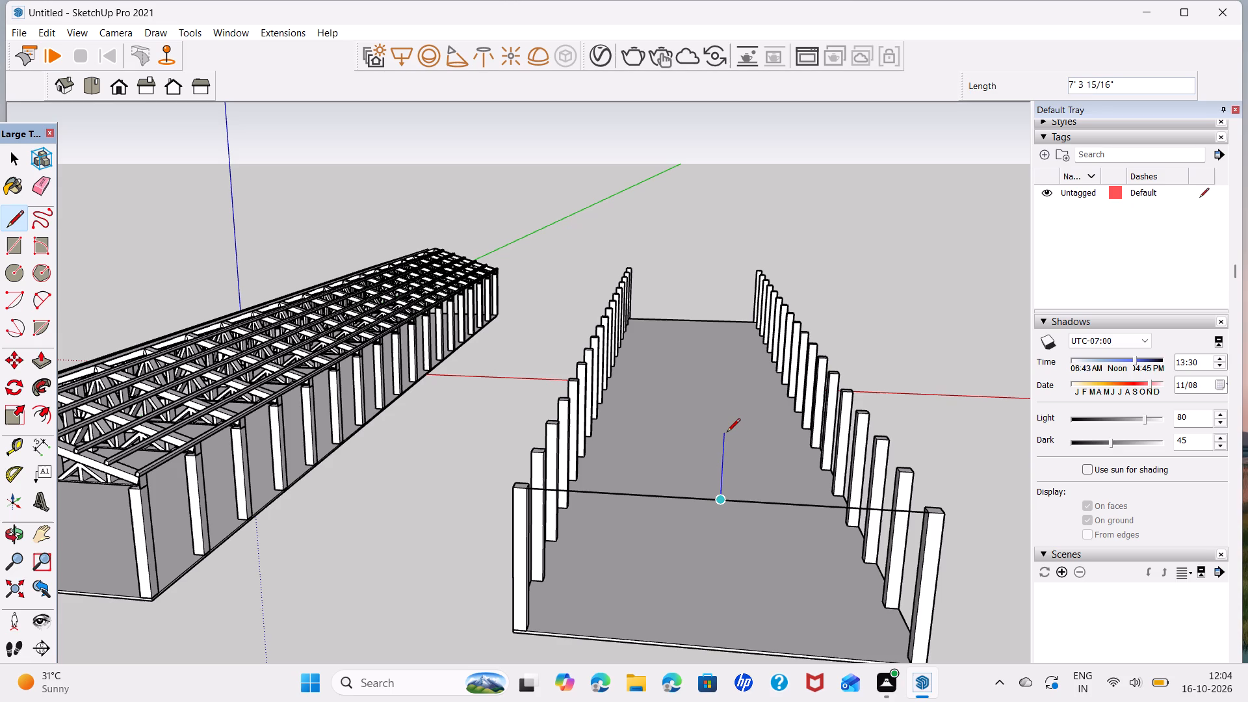
{"action": "type", "text": "5'"}
{"action": "key", "text": "Return"}
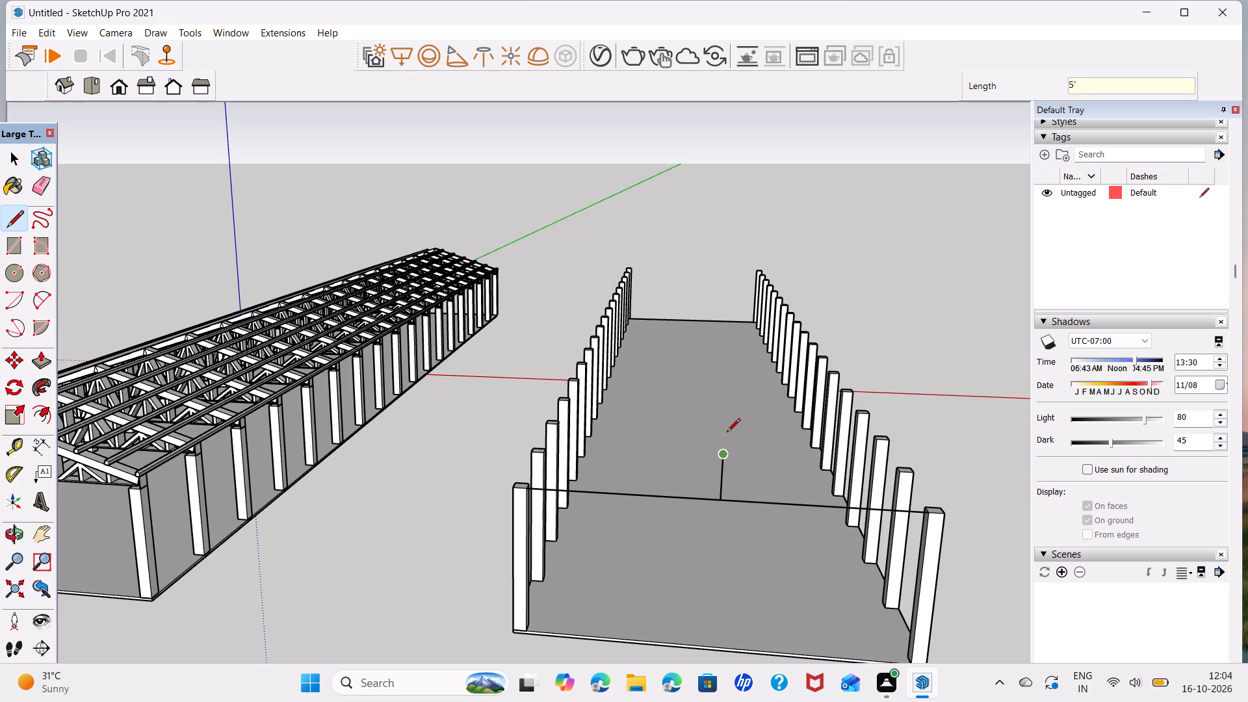
{"action": "key", "text": "space"}
Delete both halves of the horizontal line between the end columns, keeping the vertical centre line.
{"action": "left_click", "coordinate": [746, 500]}
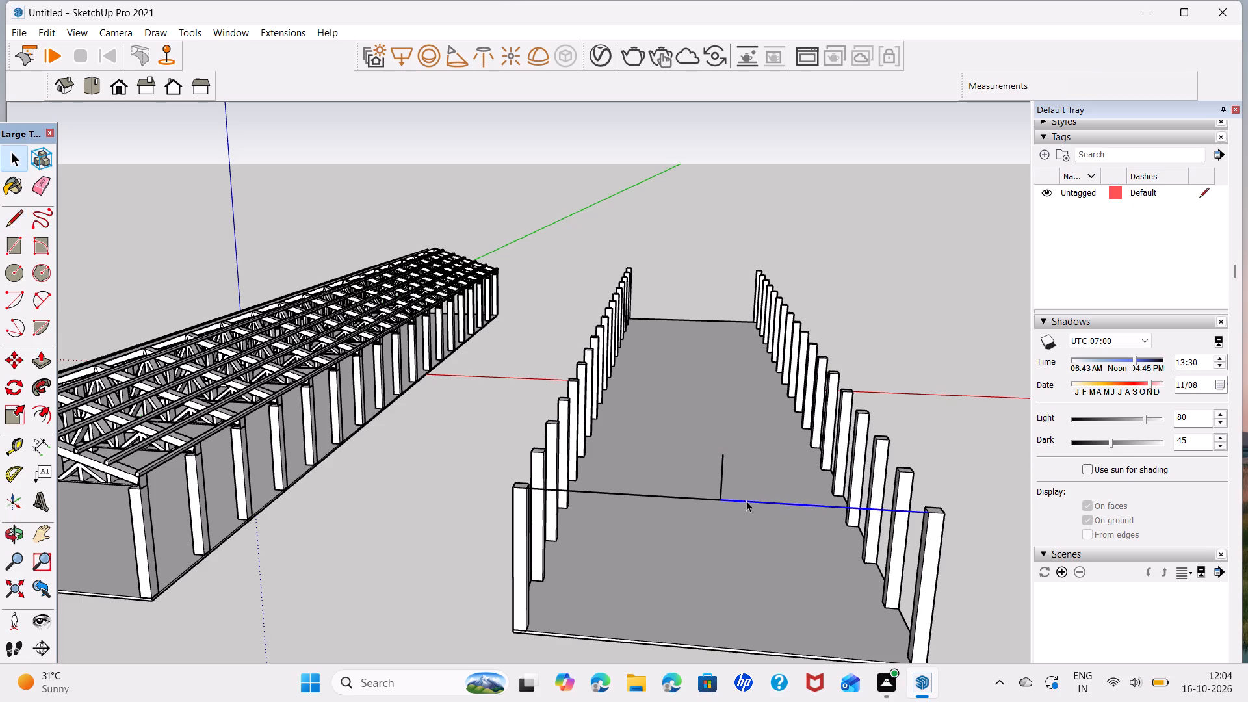
{"action": "key", "text": "BackSpace"}
{"action": "key", "text": "Delete"}
{"action": "left_click", "coordinate": [711, 499]}
{"action": "key", "text": "Delete"}
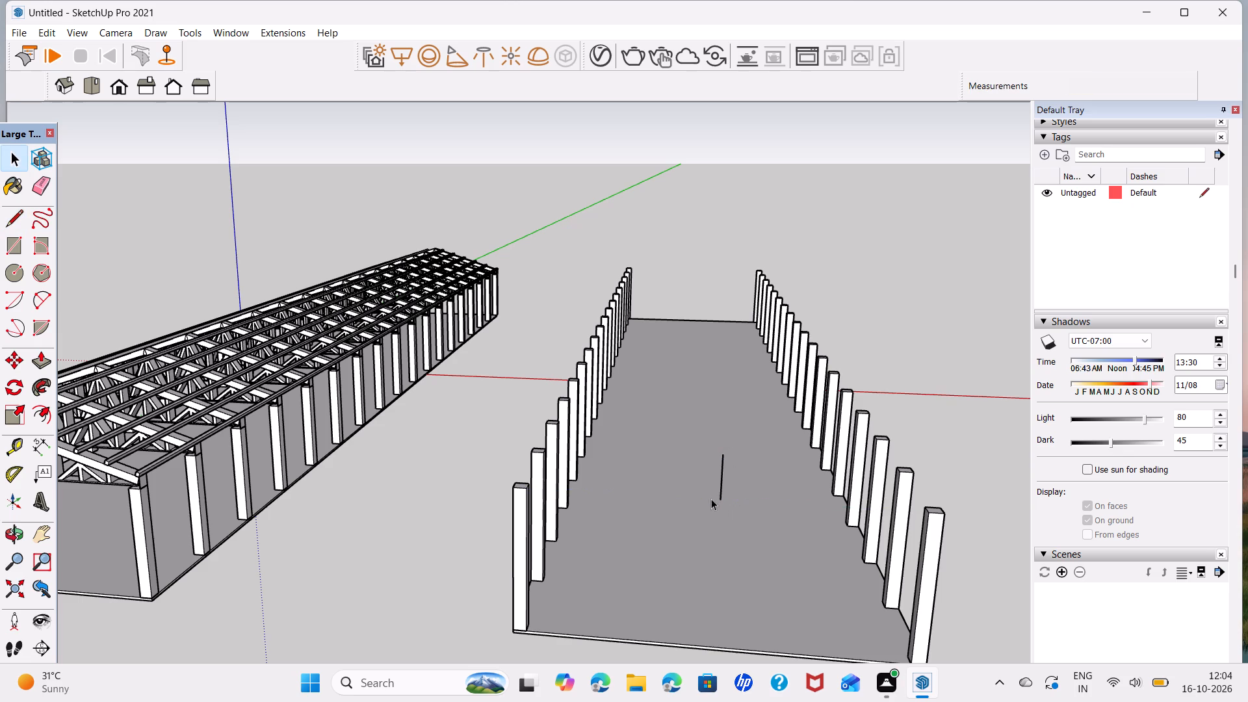
Draw a 1'6" line along the green axis from the top of the vertical centre line toward the shed's interior.
{"action": "middle_click_drag", "start_coordinate": [750, 464], "coordinate": [566, 500]}
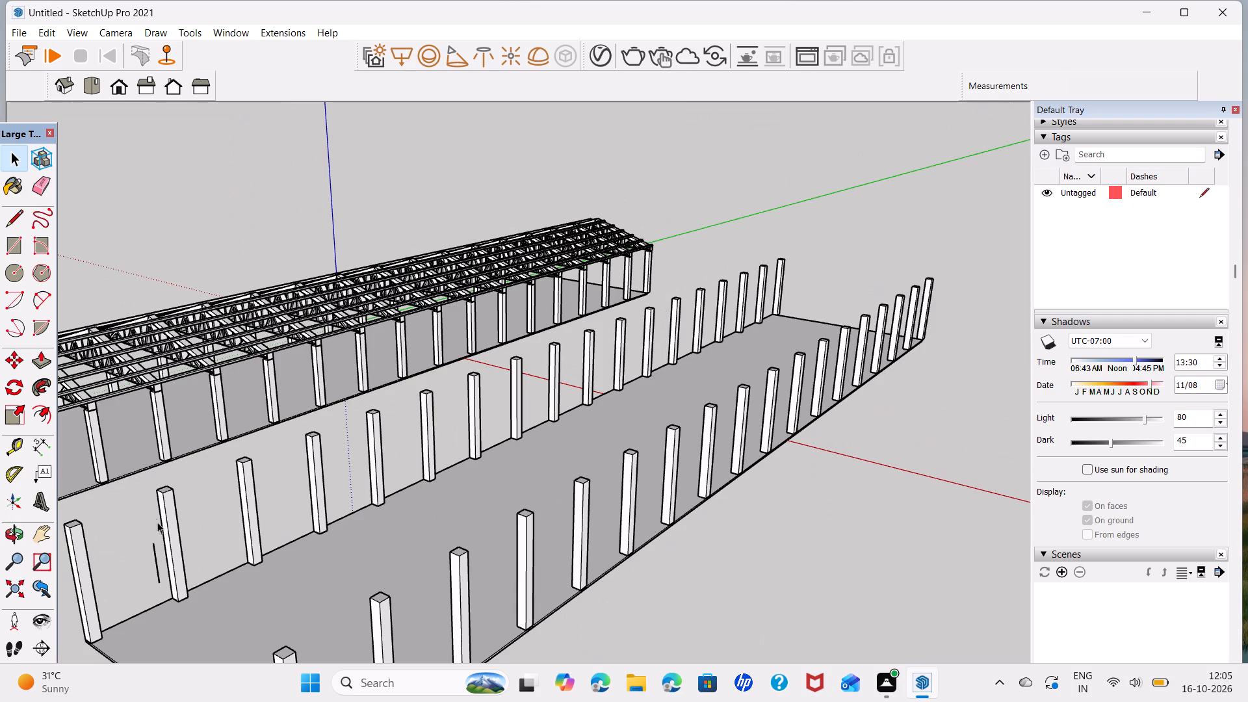
{"action": "key", "text": "l"}
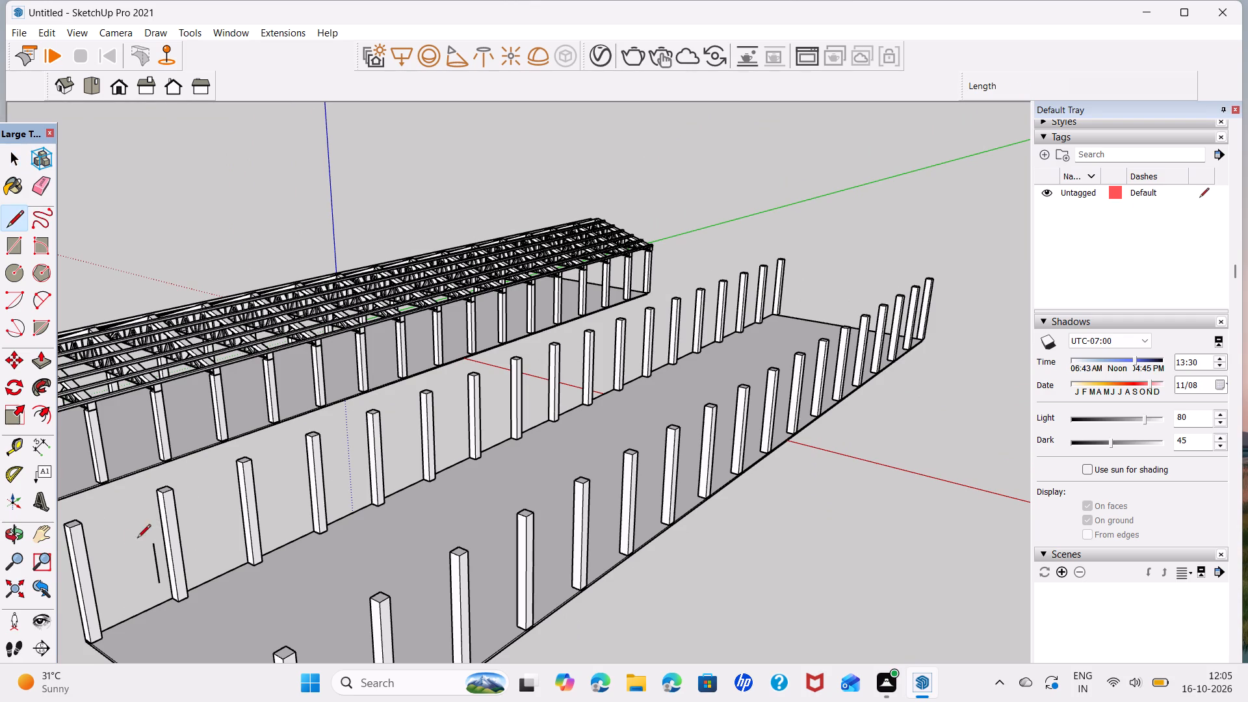
{"action": "scroll", "coordinate": [163, 538], "scroll_direction": "up", "scroll_amount": 1}
{"action": "left_click", "coordinate": [154, 545]}
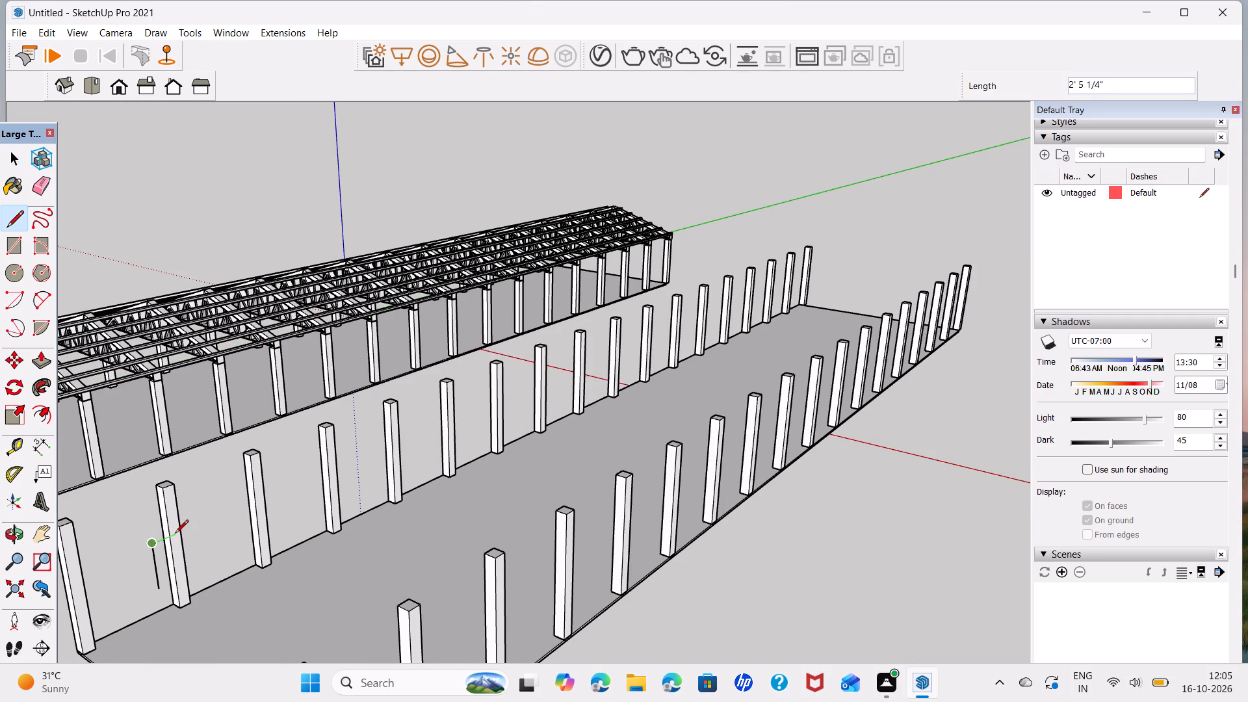
{"action": "type", "text": "1'6"}
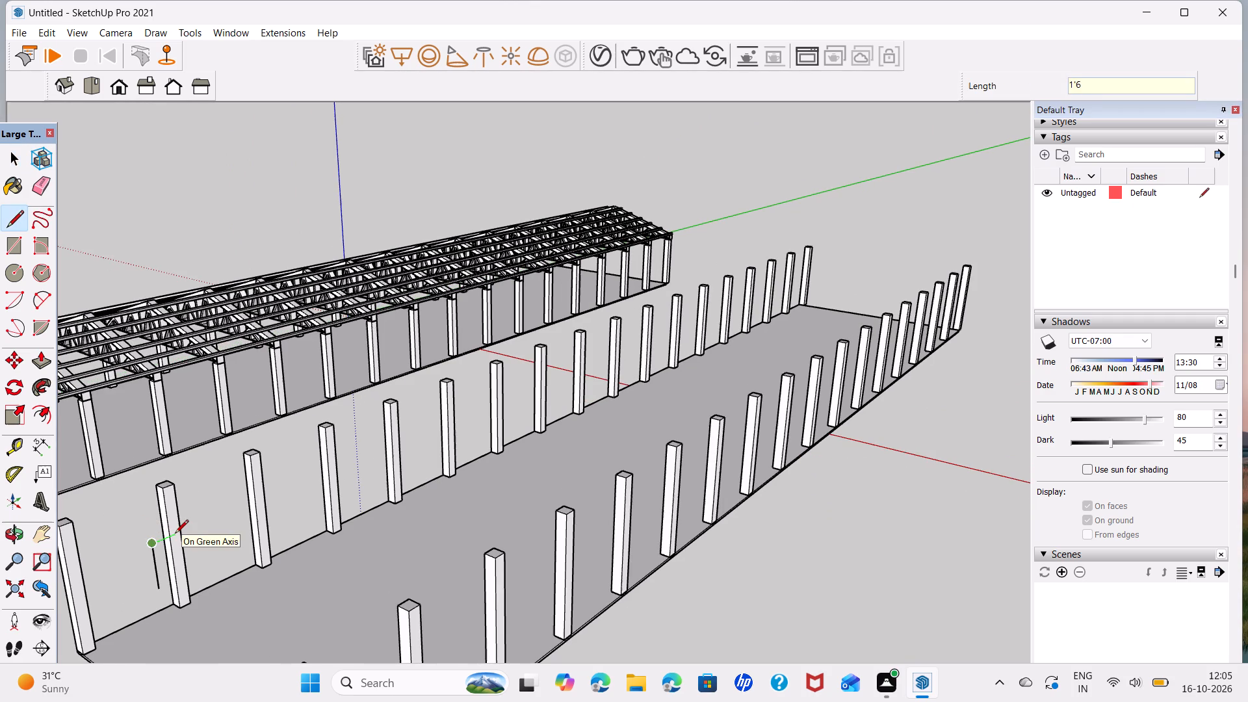
{"action": "key", "text": "Return"}
{"action": "key", "text": "space"}
{"action": "scroll", "coordinate": [191, 528], "scroll_direction": "down", "scroll_amount": 4}
{"action": "middle_click_drag", "start_coordinate": [205, 567], "coordinate": [237, 599]}
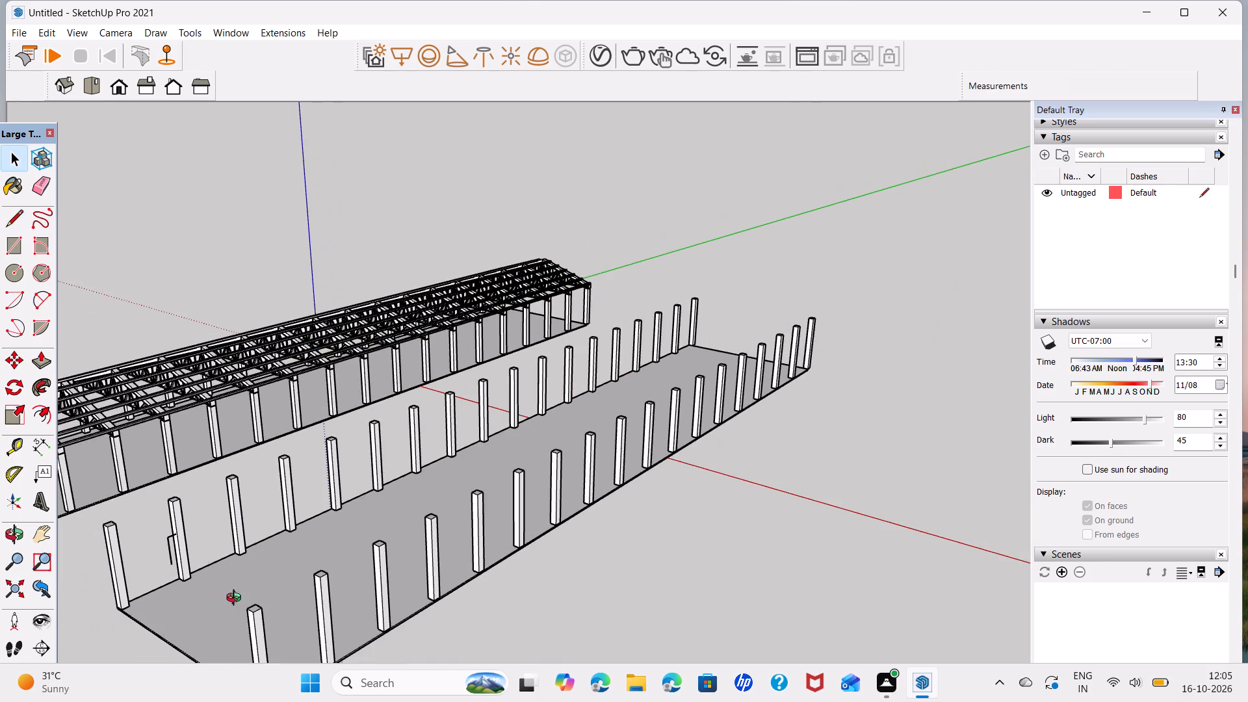
Draw two sloping lines, each about 22'6 3/4" long, from the end columns' outer top corners to the outer end of the ridge line.
{"action": "middle_click_drag", "start_coordinate": [237, 599], "coordinate": [463, 563]}
{"action": "middle_click_drag", "start_coordinate": [809, 584], "coordinate": [798, 561], "text": "shift"}
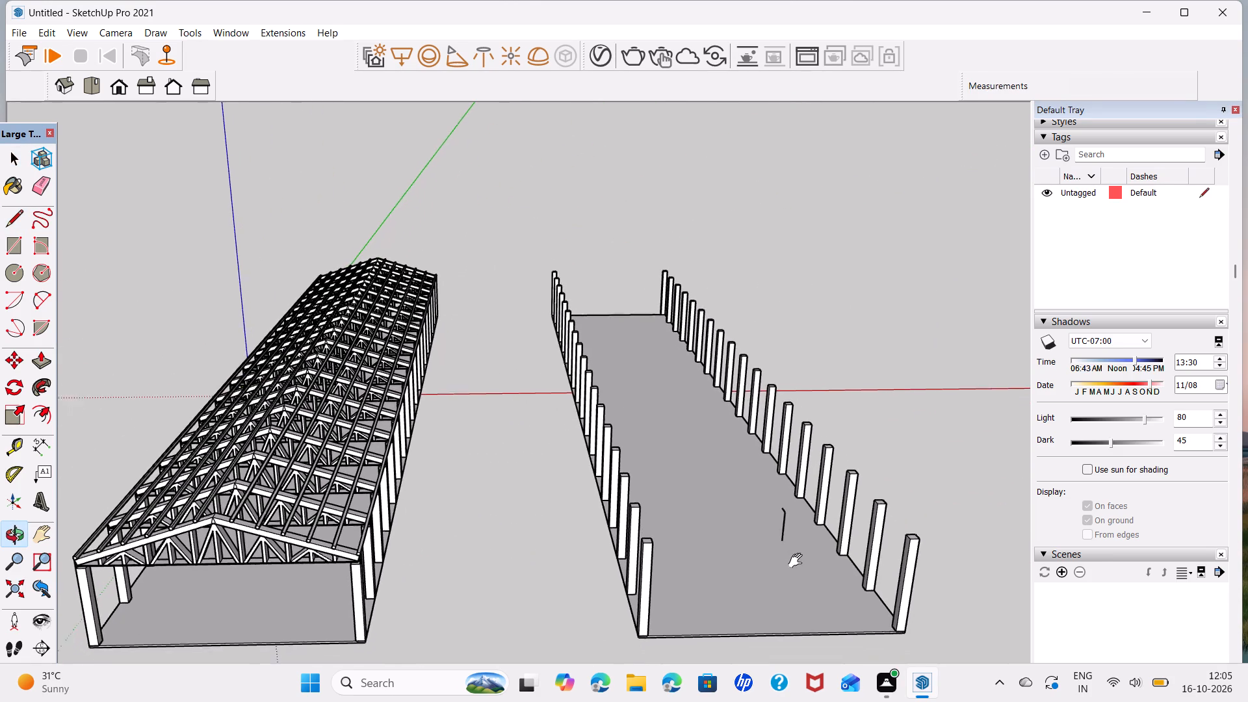
{"action": "middle_click_drag", "start_coordinate": [798, 561], "coordinate": [783, 541], "text": "shift"}
{"action": "key", "text": "l"}
{"action": "scroll", "coordinate": [624, 517], "scroll_direction": "up", "scroll_amount": 6}
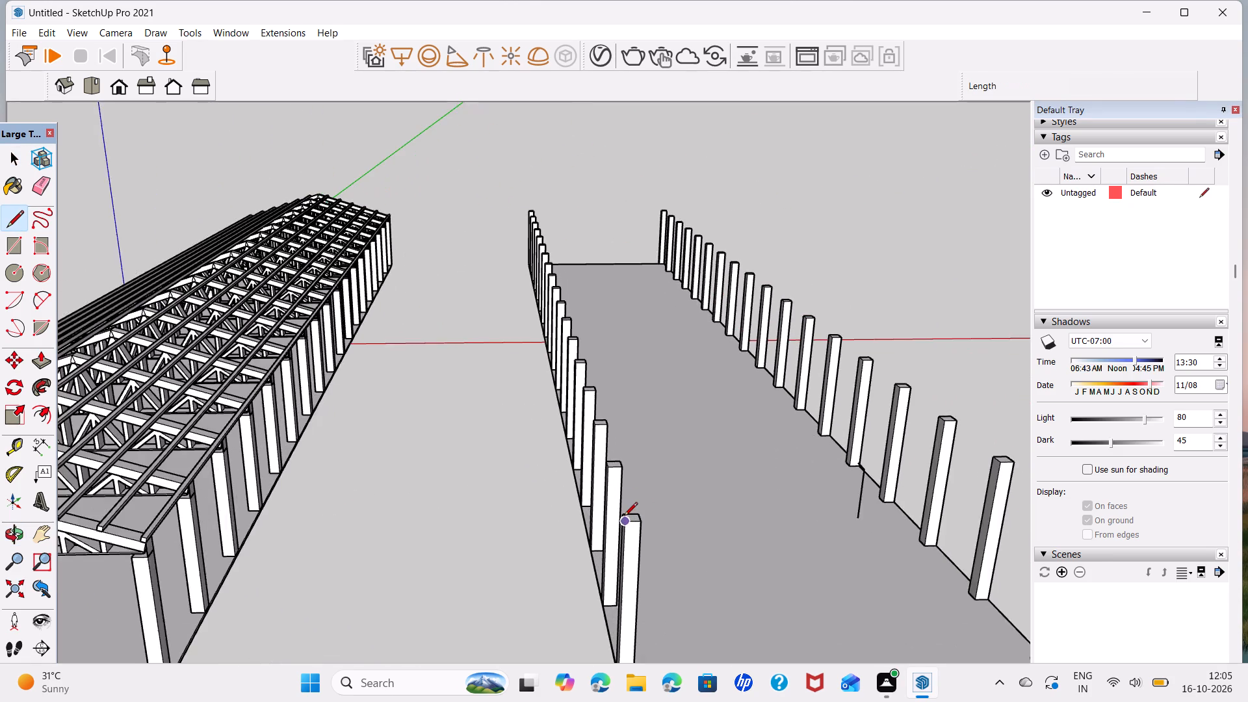
{"action": "left_click", "coordinate": [627, 520]}
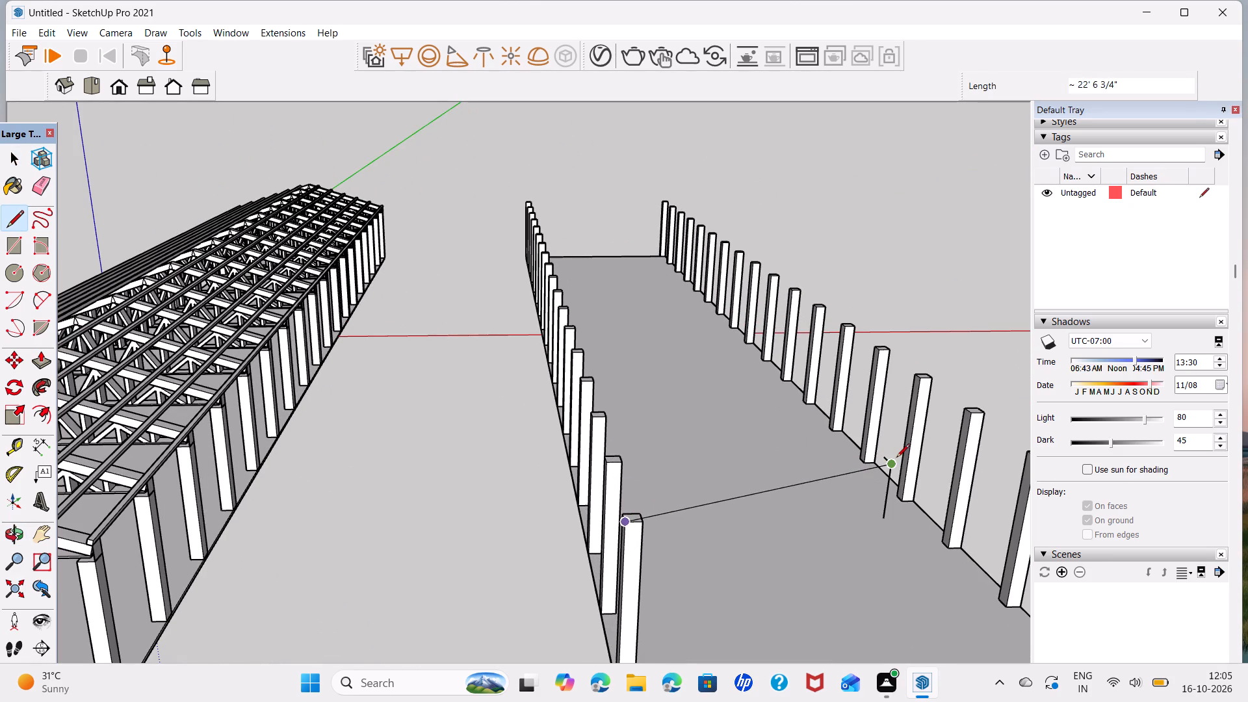
{"action": "left_click", "coordinate": [896, 458]}
{"action": "middle_click_drag", "start_coordinate": [932, 480], "coordinate": [920, 479]}
{"action": "scroll", "coordinate": [932, 480], "scroll_direction": "down", "scroll_amount": 1, "text": "shift"}
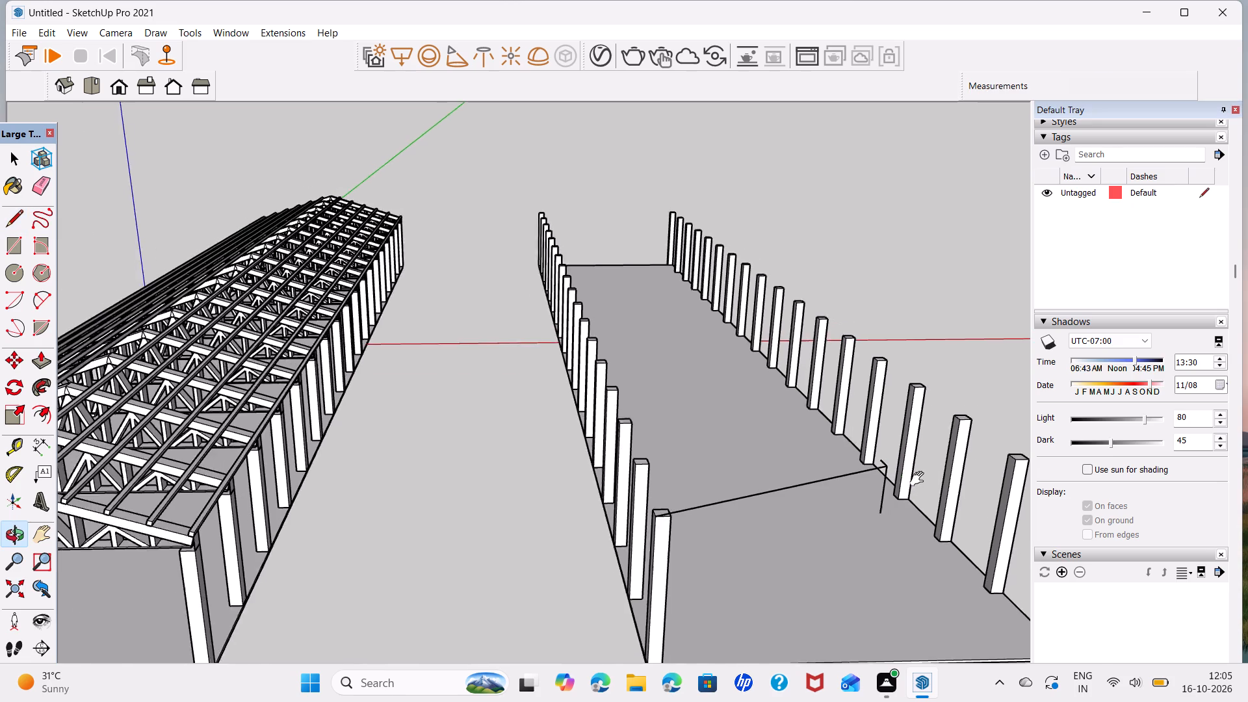
{"action": "middle_click_drag", "start_coordinate": [920, 479], "coordinate": [741, 474]}
{"action": "left_click", "coordinate": [859, 504]}
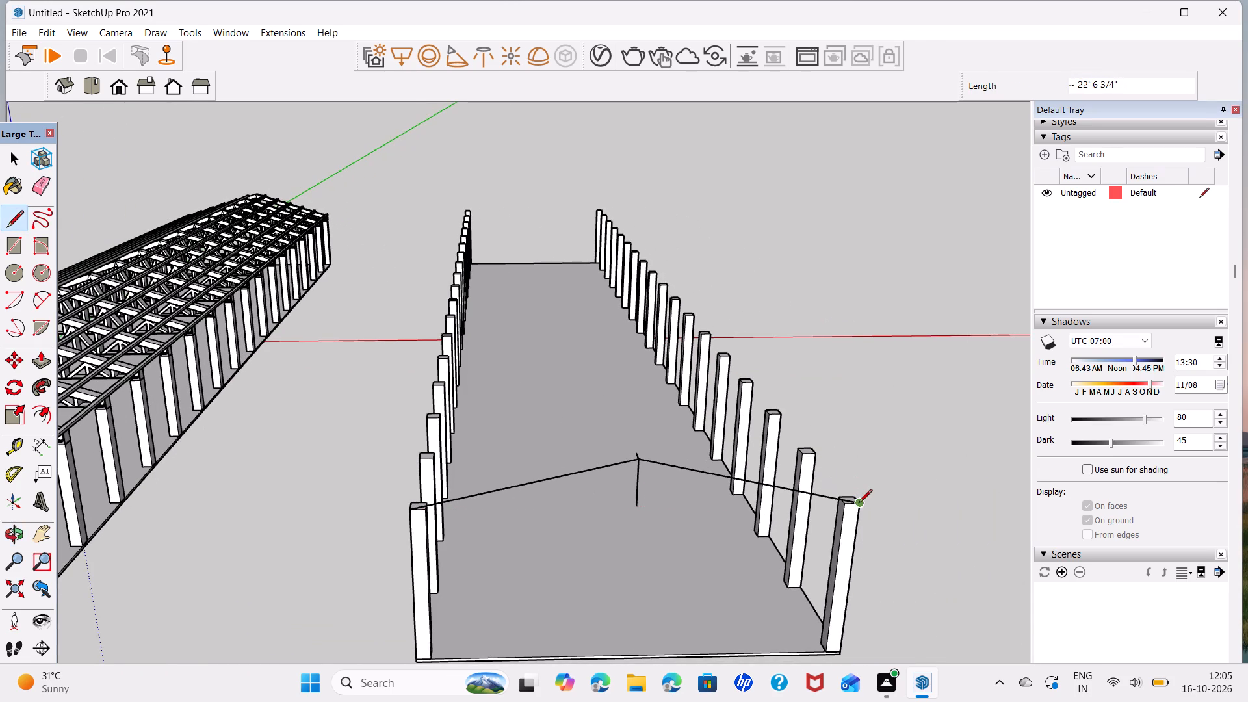
Draw parallel inner sloping lines from the ridge line's inner end to both end columns, closing two 1'6" wide roof strips.
{"action": "middle_click_drag", "start_coordinate": [859, 504], "coordinate": [283, 527]}
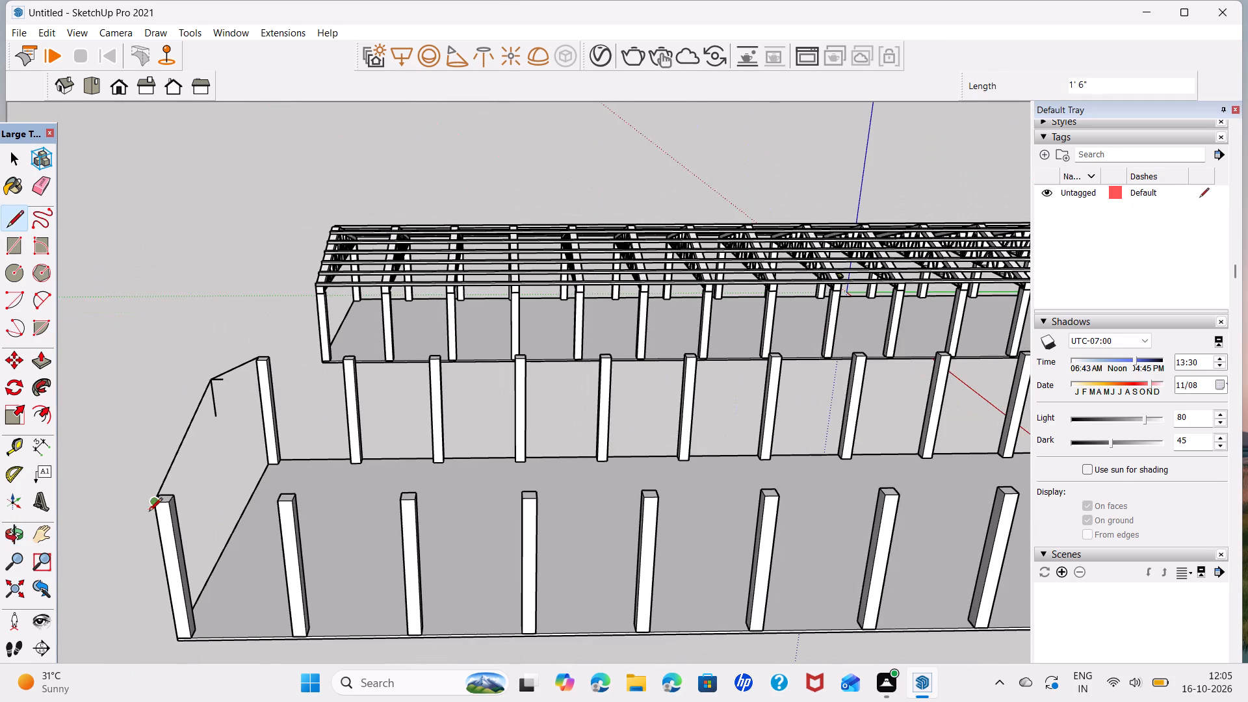
{"action": "scroll", "coordinate": [168, 501], "scroll_direction": "up", "scroll_amount": 6}
{"action": "left_click", "coordinate": [168, 501]}
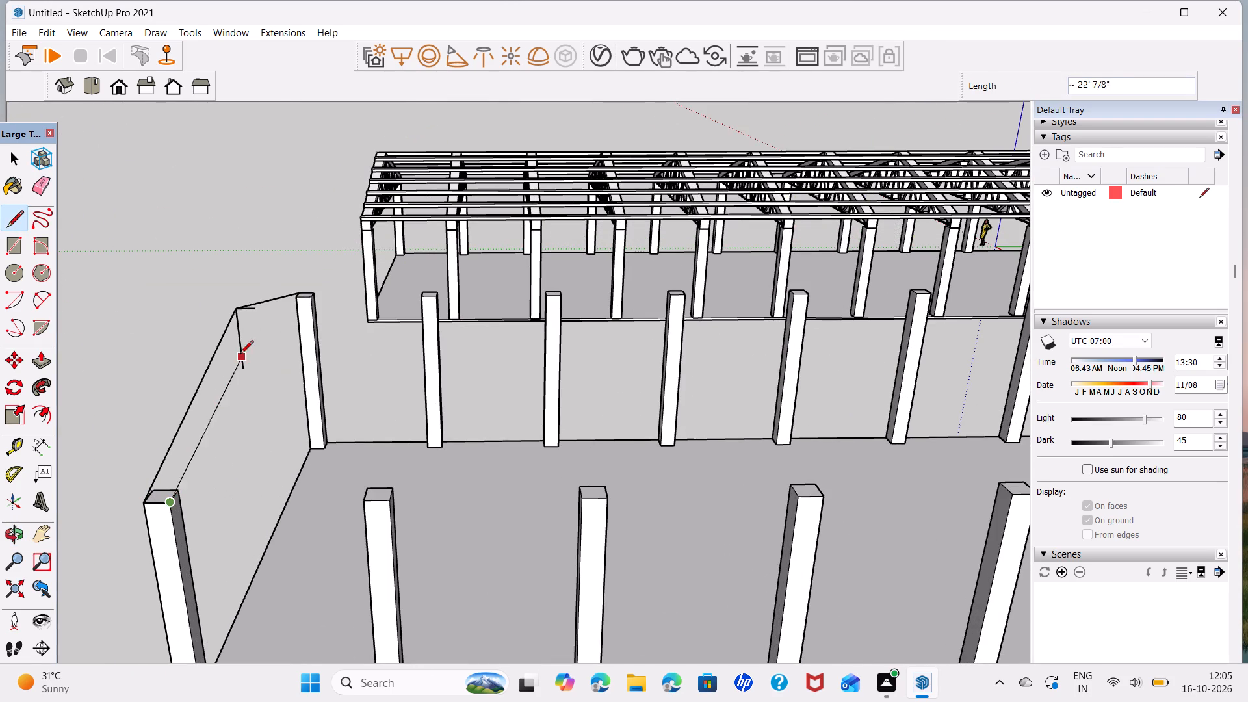
{"action": "left_click", "coordinate": [253, 309]}
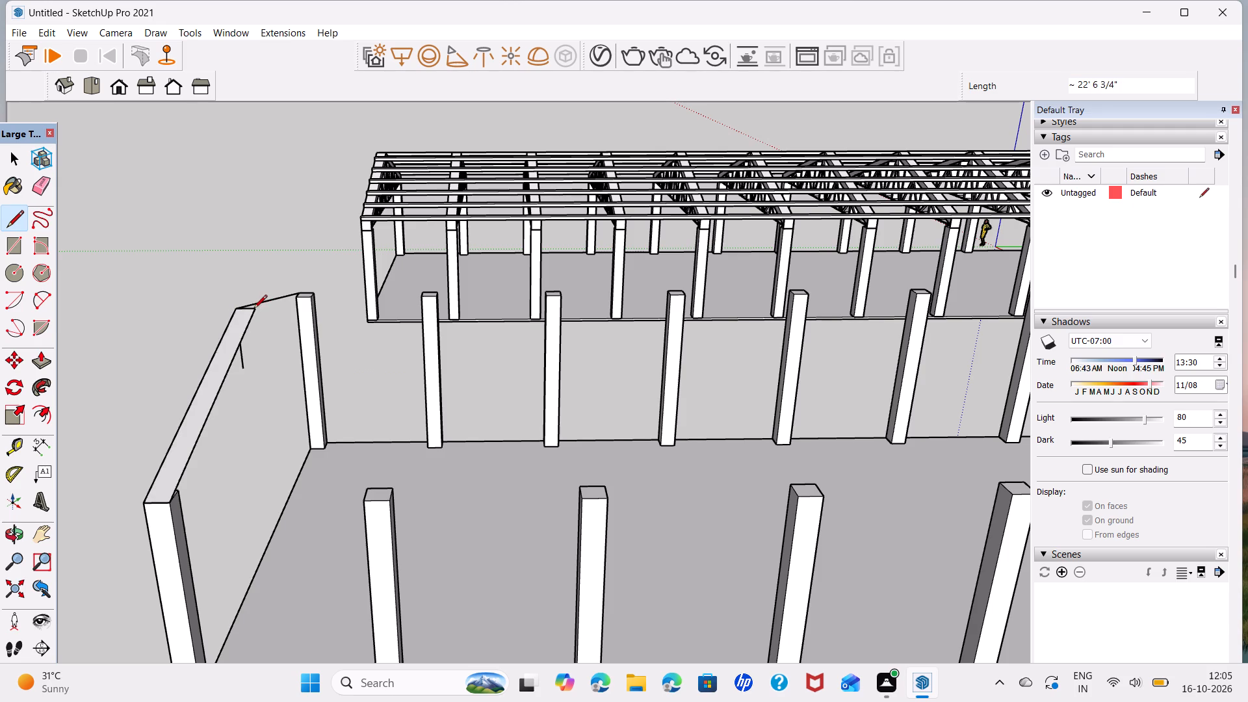
{"action": "scroll", "coordinate": [311, 290], "scroll_direction": "up", "scroll_amount": 5}
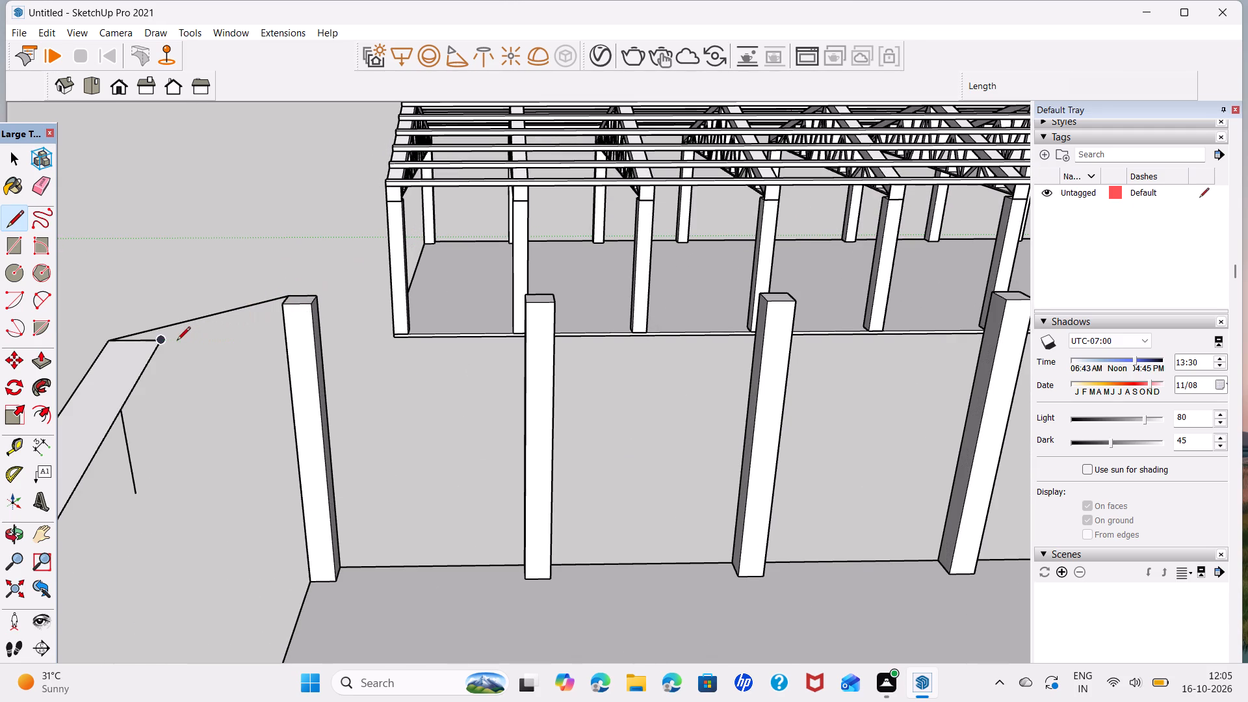
{"action": "left_click", "coordinate": [169, 340]}
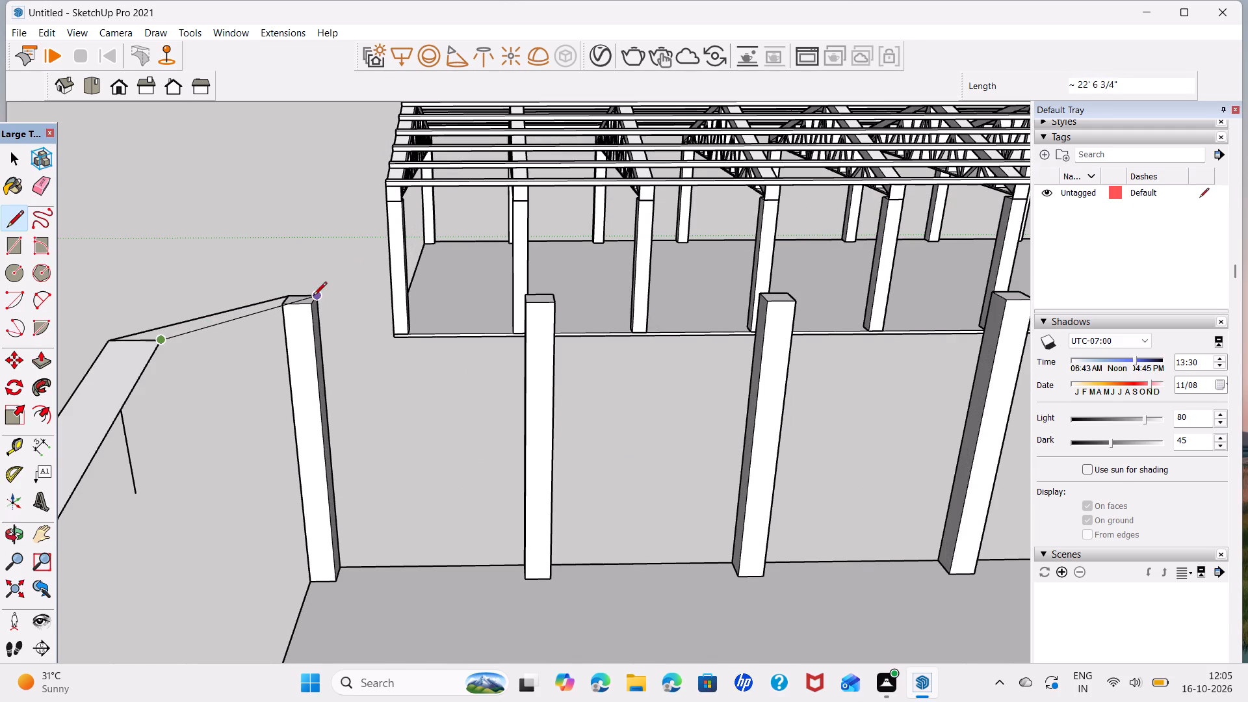
{"action": "scroll", "coordinate": [313, 296], "scroll_direction": "up", "scroll_amount": 6}
{"action": "left_click", "coordinate": [314, 296]}
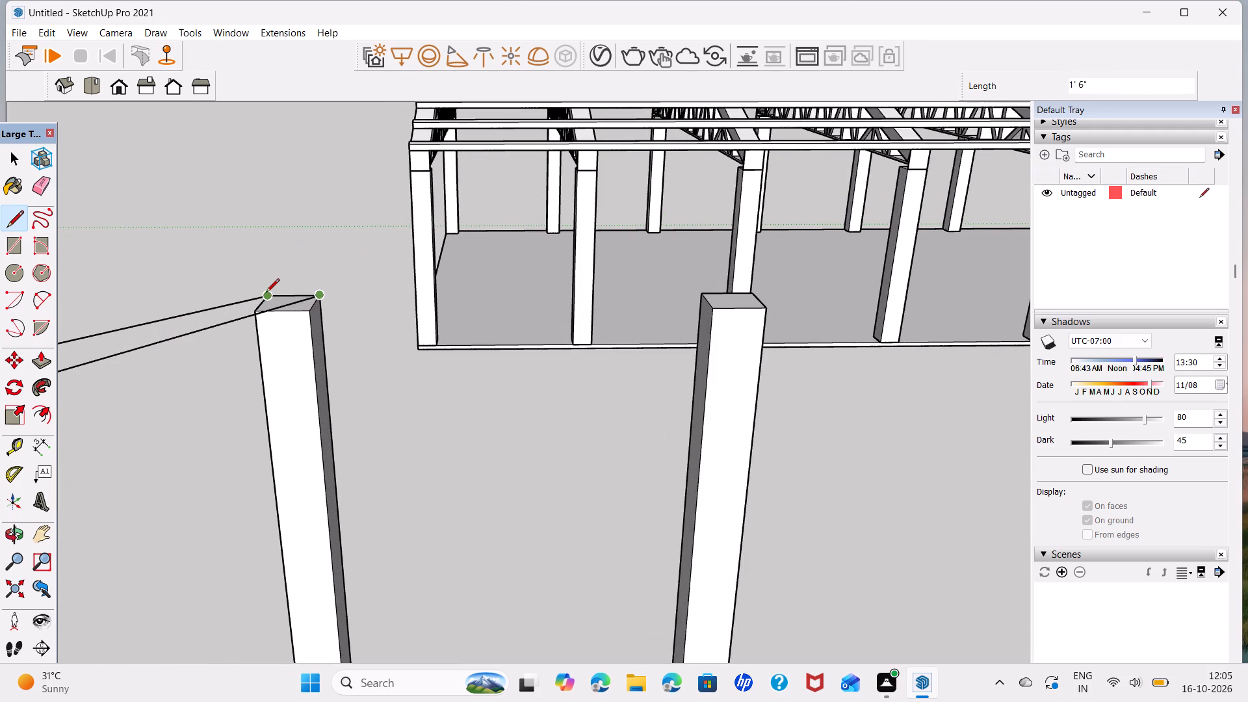
{"action": "left_click", "coordinate": [266, 293]}
{"action": "key", "text": "space"}
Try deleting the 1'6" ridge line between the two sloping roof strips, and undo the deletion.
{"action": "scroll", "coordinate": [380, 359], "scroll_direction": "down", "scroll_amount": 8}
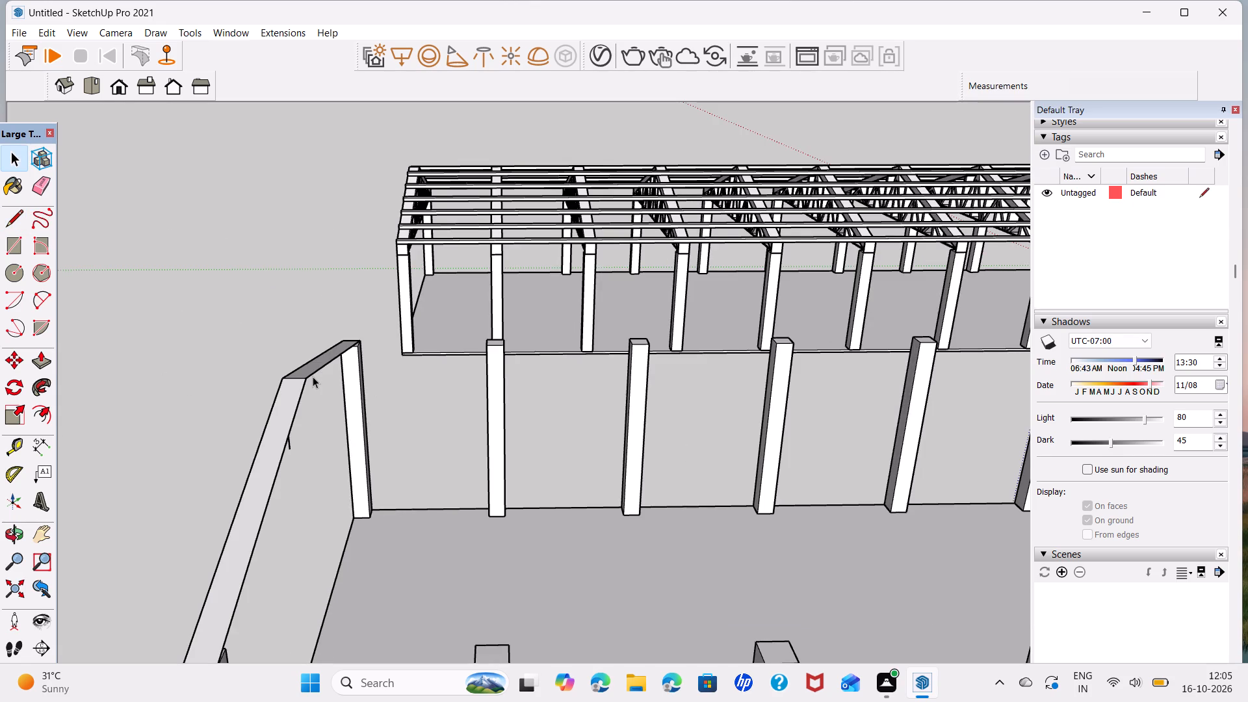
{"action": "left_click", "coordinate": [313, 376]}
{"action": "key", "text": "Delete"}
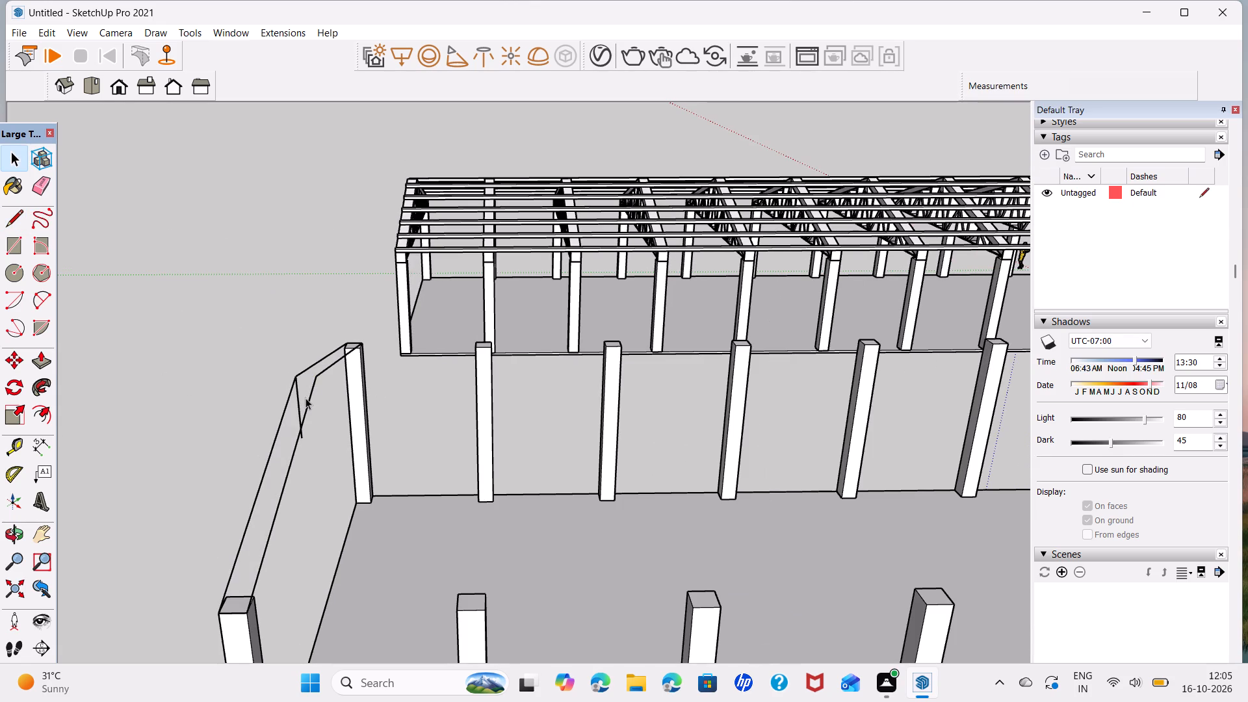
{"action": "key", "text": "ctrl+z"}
Delete the vertical centre line below the ridge of the sloping roof strips.
{"action": "middle_click_drag", "start_coordinate": [313, 449], "coordinate": [579, 477]}
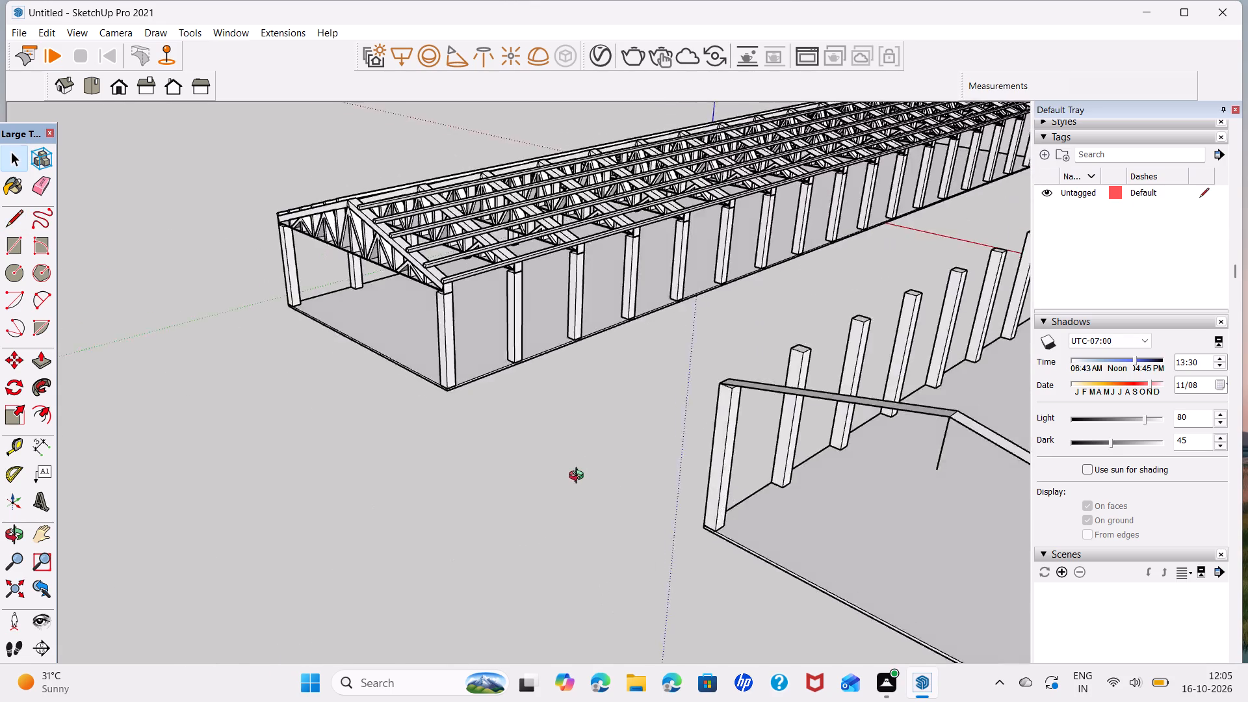
{"action": "middle_click_drag", "start_coordinate": [579, 477], "coordinate": [631, 444]}
{"action": "middle_click_drag", "start_coordinate": [829, 374], "coordinate": [713, 344], "text": "shift"}
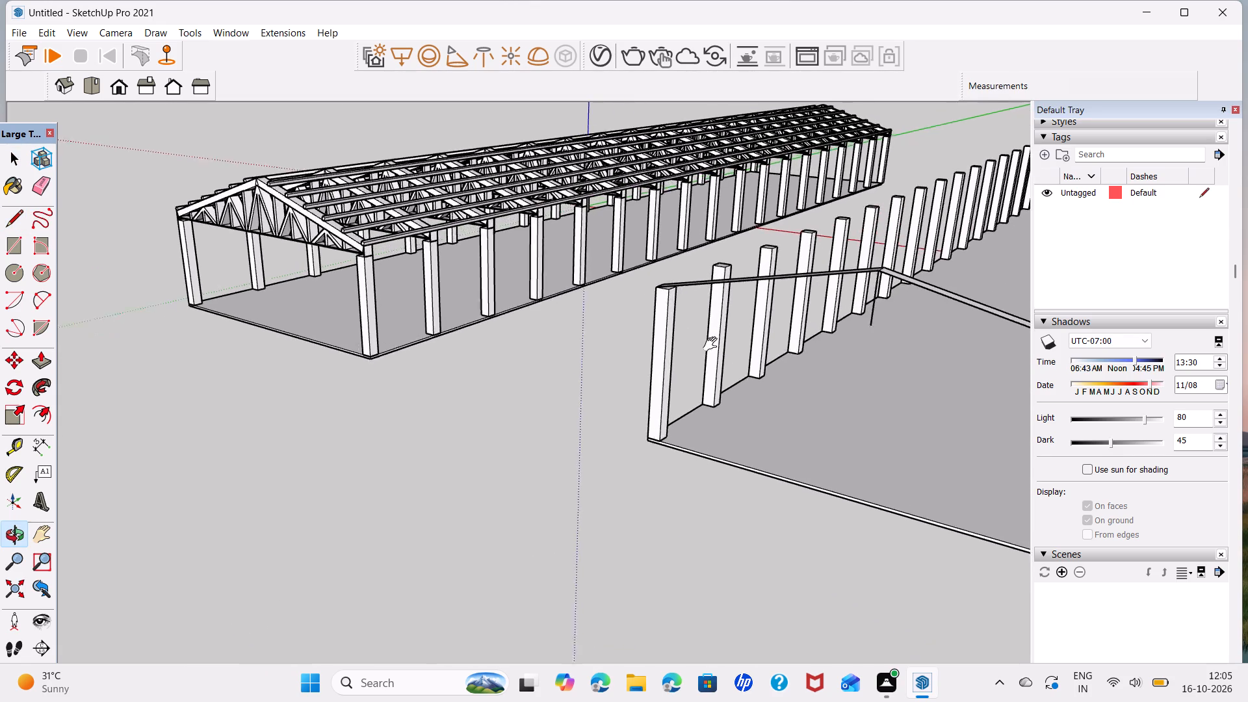
{"action": "middle_click_drag", "start_coordinate": [713, 344], "coordinate": [683, 330], "text": "shift"}
{"action": "scroll", "coordinate": [822, 291], "scroll_direction": "up", "scroll_amount": 4}
{"action": "left_click", "coordinate": [830, 294]}
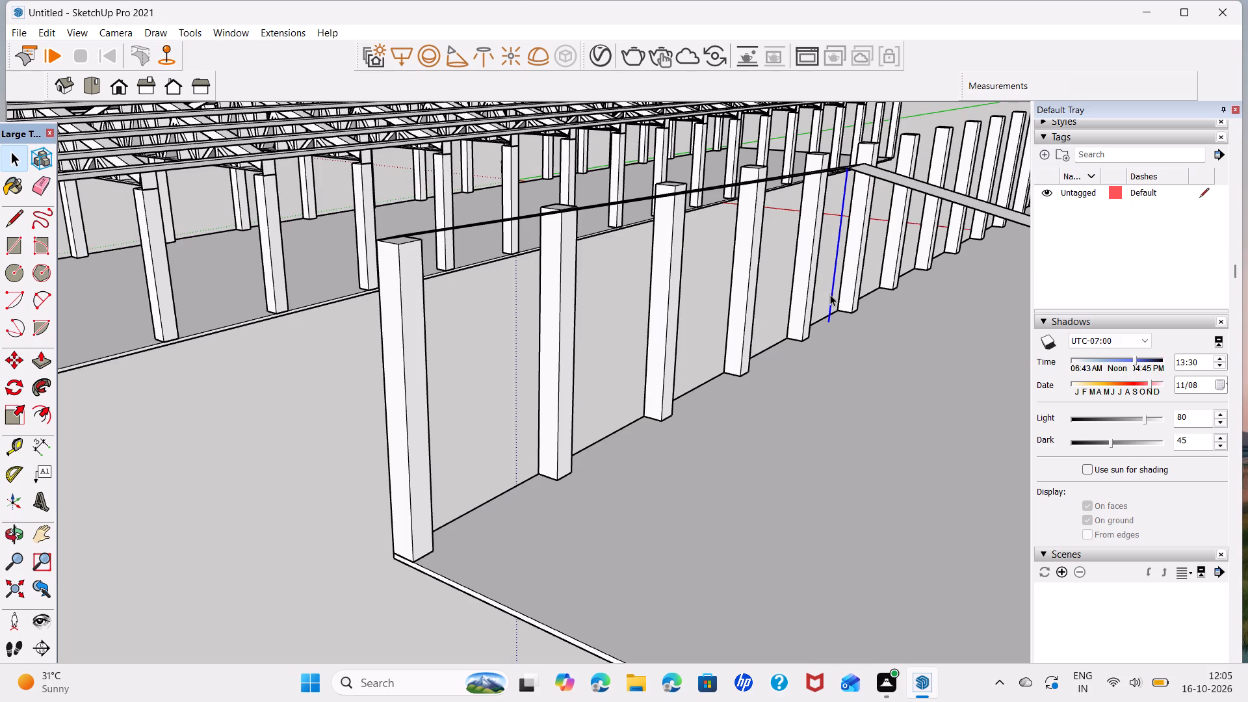
{"action": "key", "text": "Delete"}
Select a long edge of the sloping roof strip on the side away from the finished shed.
{"action": "scroll", "coordinate": [786, 335], "scroll_direction": "down", "scroll_amount": 7}
{"action": "middle_click_drag", "start_coordinate": [770, 428], "coordinate": [841, 424]}
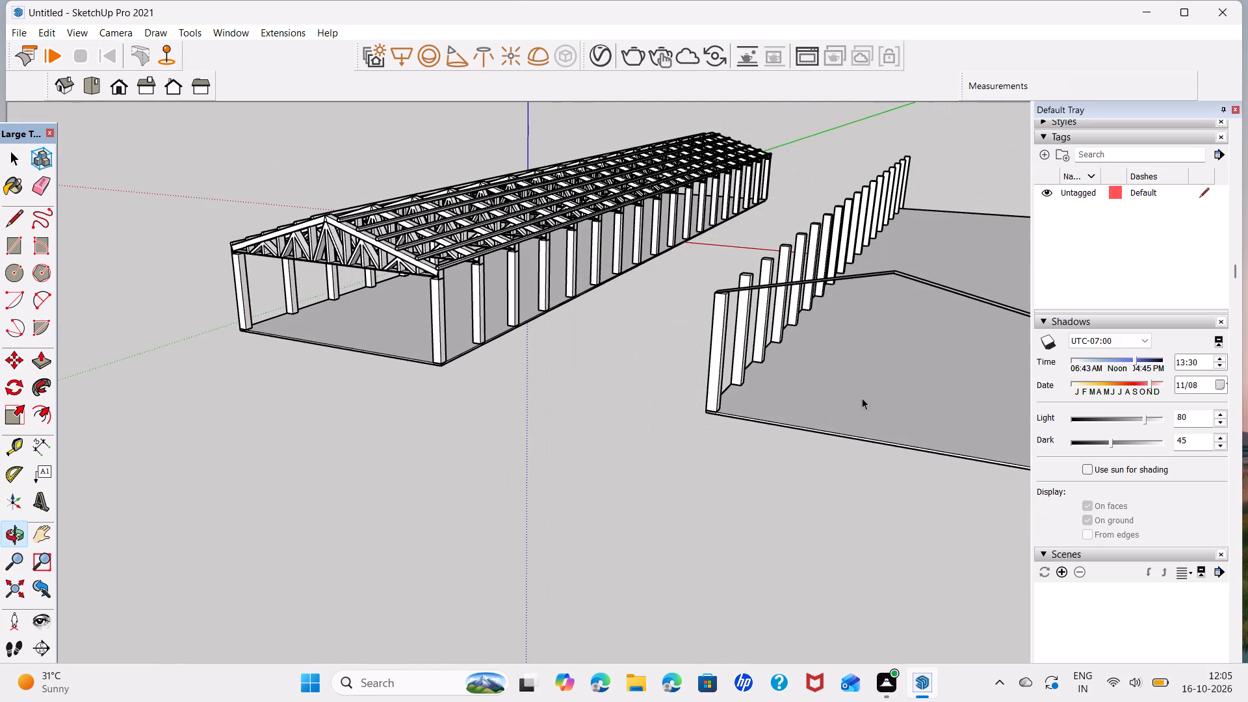
{"action": "middle_click_drag", "start_coordinate": [835, 356], "coordinate": [698, 302], "text": "shift"}
{"action": "middle_click_drag", "start_coordinate": [746, 354], "coordinate": [764, 326]}
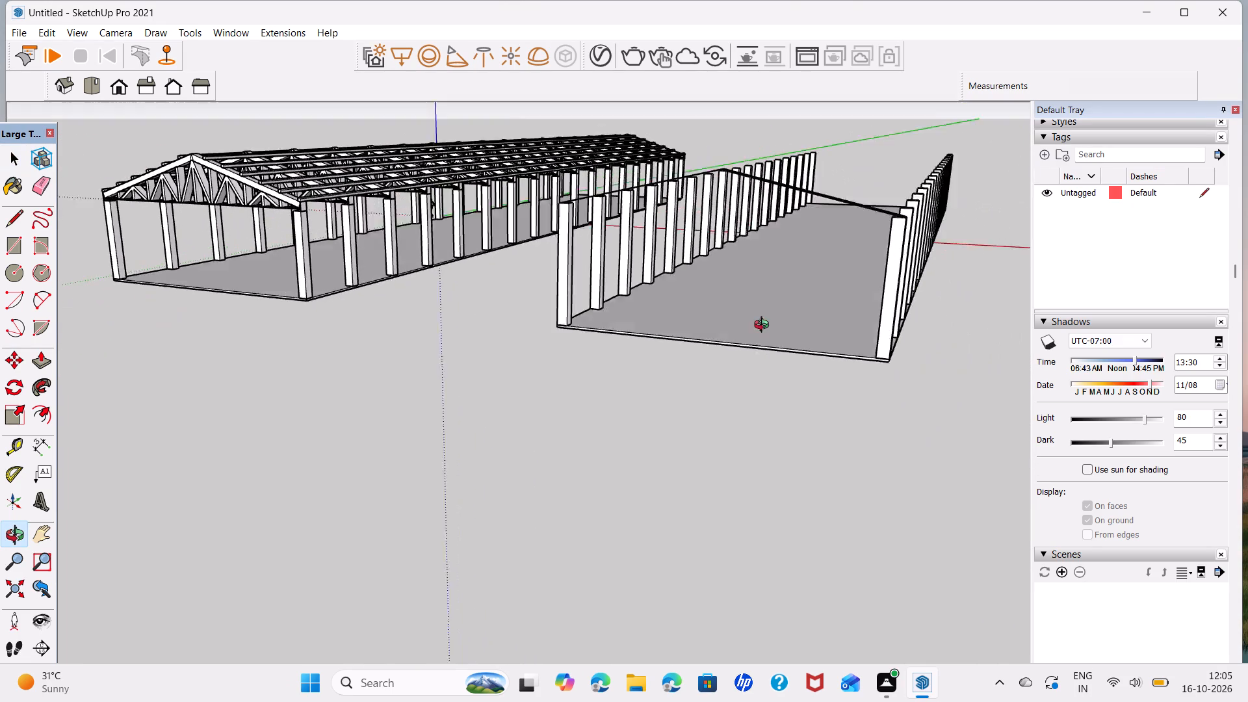
{"action": "middle_click_drag", "start_coordinate": [764, 326], "coordinate": [786, 304]}
{"action": "scroll", "coordinate": [752, 135], "scroll_direction": "up", "scroll_amount": 6}
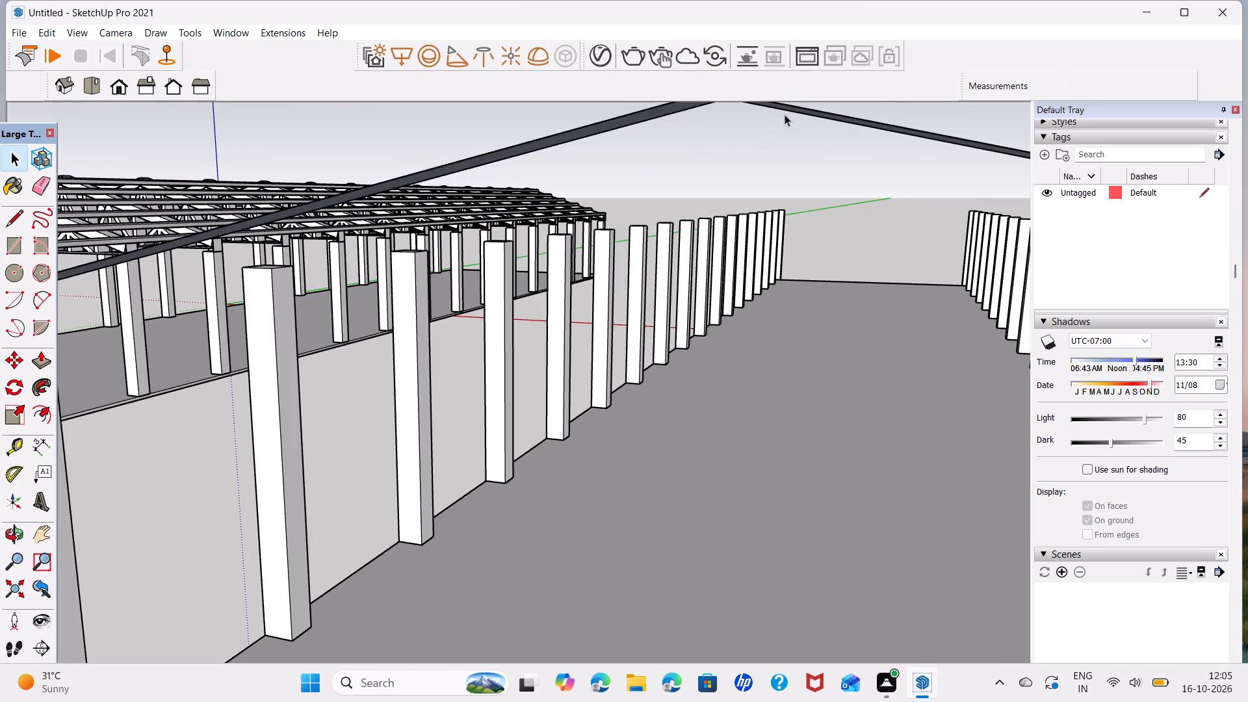
{"action": "left_click", "coordinate": [803, 112]}
{"action": "middle_click_drag", "start_coordinate": [744, 296], "coordinate": [785, 311]}
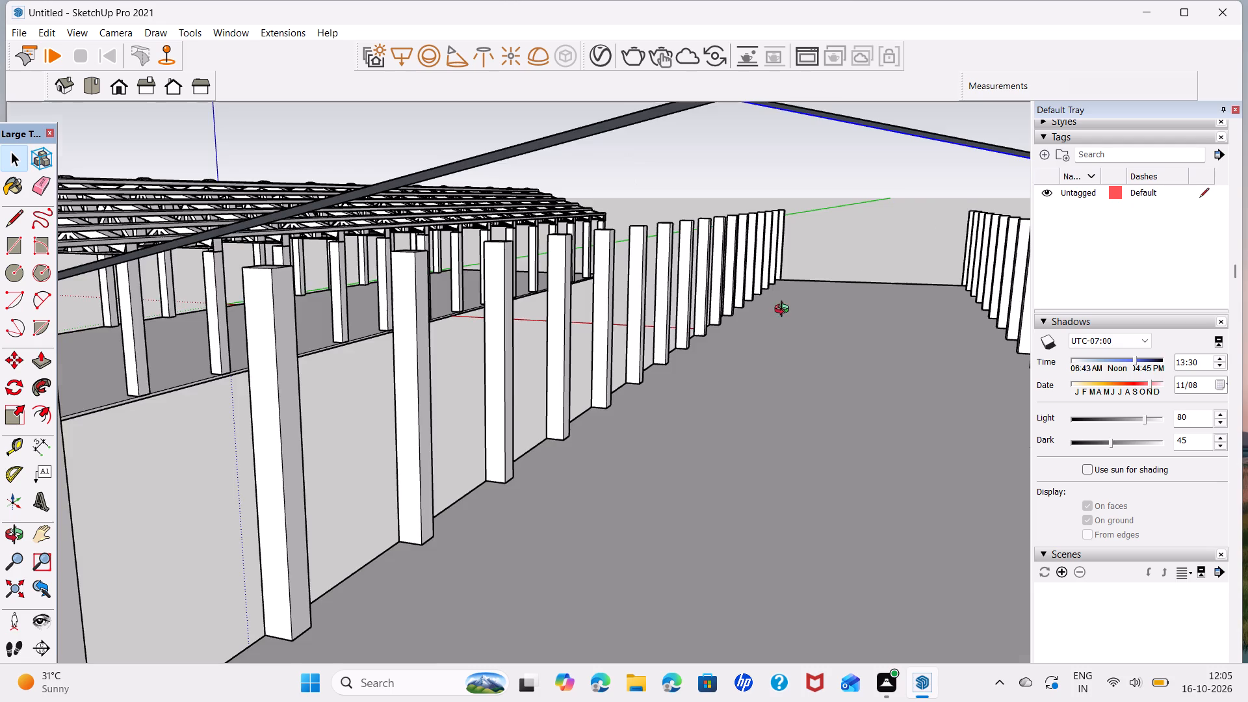
{"action": "middle_click_drag", "start_coordinate": [785, 311], "coordinate": [772, 306]}
{"action": "middle_click_drag", "start_coordinate": [900, 361], "coordinate": [831, 288], "text": "shift"}
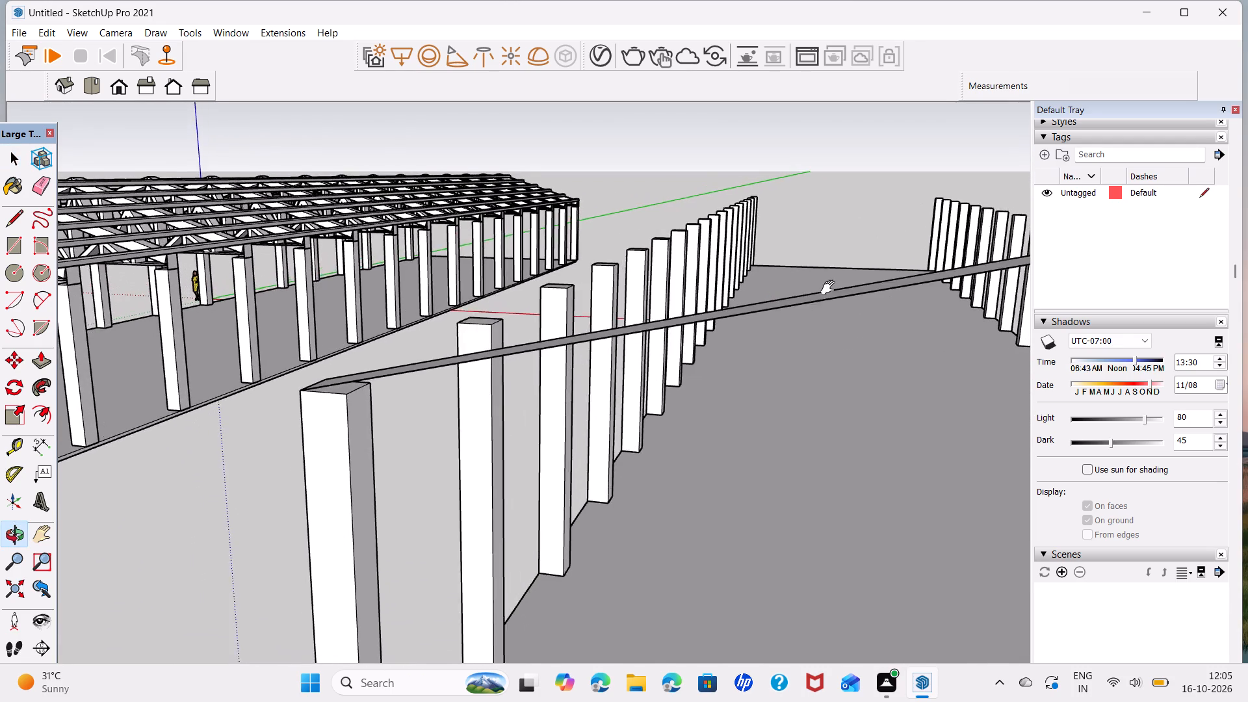
Push/Pull the sloping roof strip on the side away from the finished shed 6" downward.
{"action": "middle_click_drag", "start_coordinate": [831, 288], "coordinate": [711, 222], "text": "shift"}
{"action": "scroll", "coordinate": [709, 261], "scroll_direction": "down", "scroll_amount": 6}
{"action": "middle_click_drag", "start_coordinate": [787, 291], "coordinate": [775, 279], "text": "shift"}
{"action": "middle_click_drag", "start_coordinate": [743, 311], "coordinate": [772, 266]}
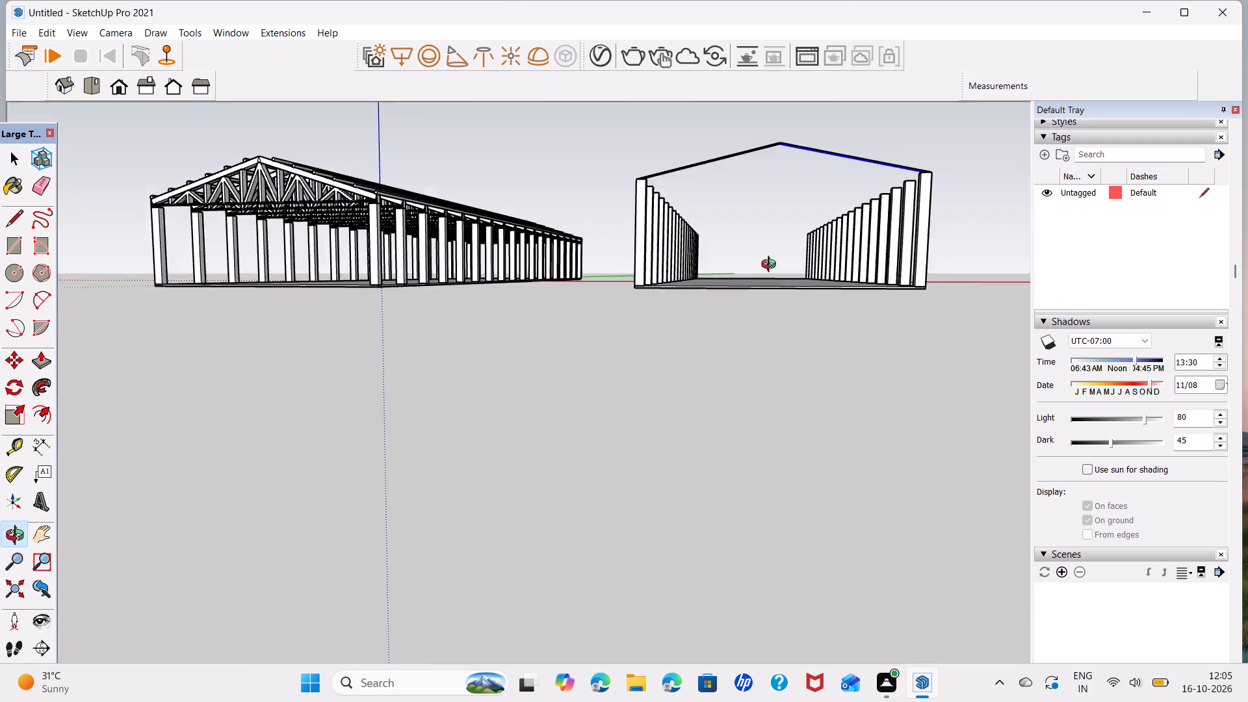
{"action": "middle_click_drag", "start_coordinate": [772, 266], "coordinate": [776, 252]}
{"action": "middle_click_drag", "start_coordinate": [691, 218], "coordinate": [656, 400], "text": "shift"}
{"action": "scroll", "coordinate": [753, 399], "scroll_direction": "up", "scroll_amount": 3}
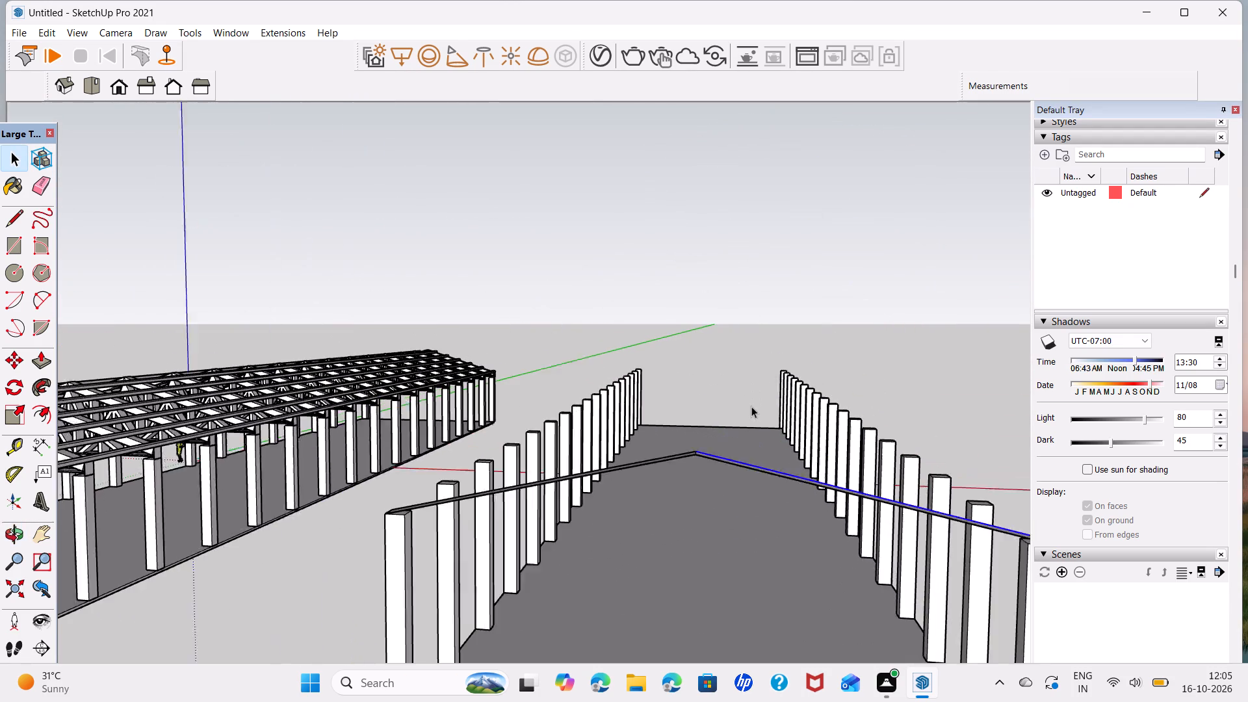
{"action": "scroll", "coordinate": [751, 406], "scroll_direction": "up", "scroll_amount": 2}
{"action": "middle_click_drag", "start_coordinate": [734, 483], "coordinate": [758, 279]}
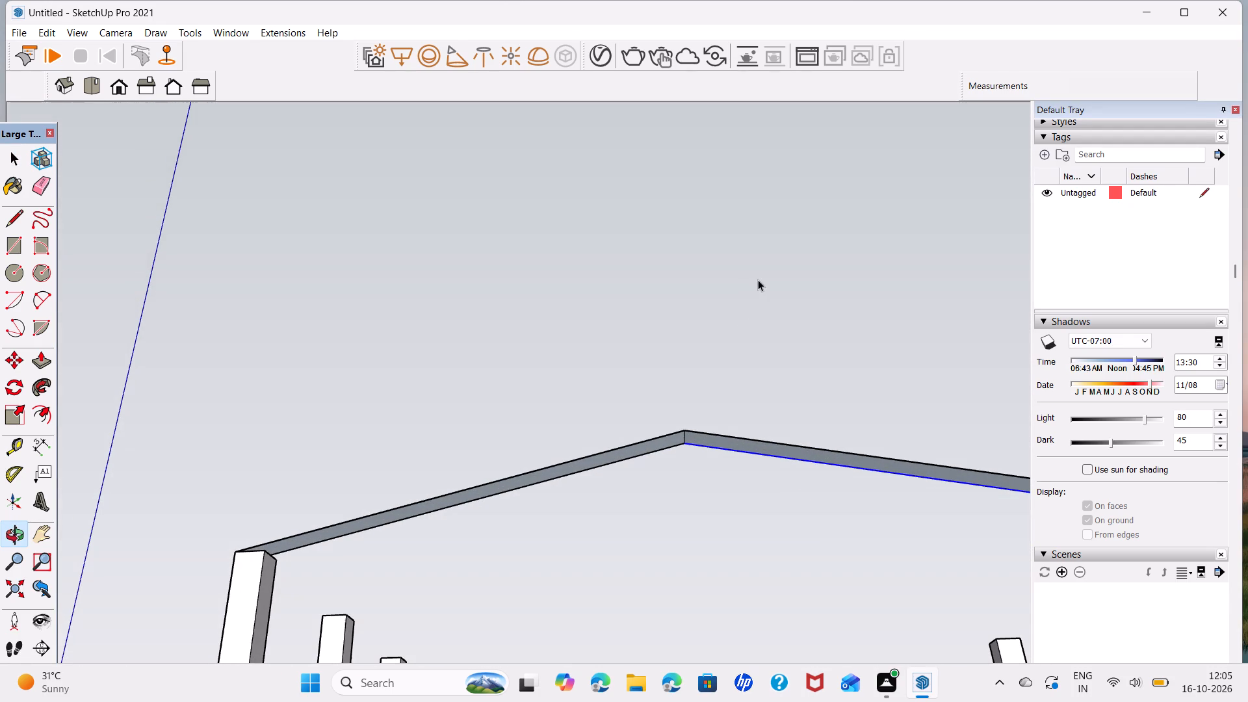
{"action": "left_click", "coordinate": [787, 449]}
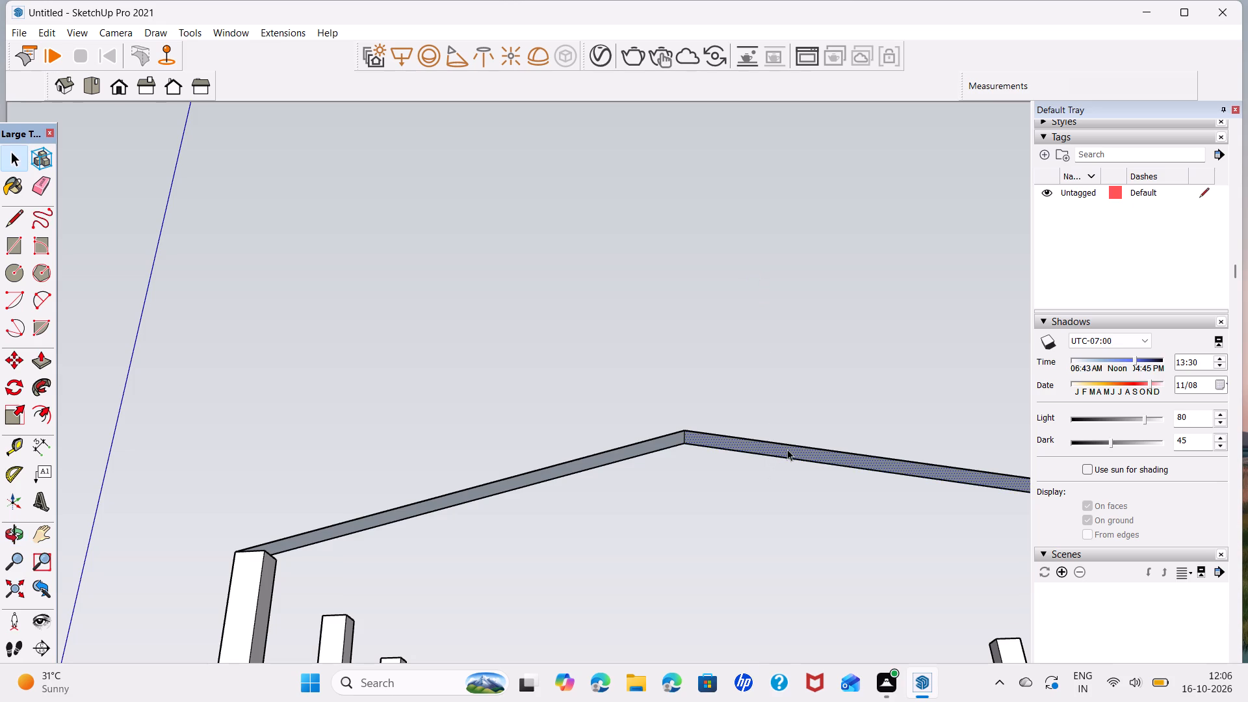
{"action": "key", "text": "p"}
{"action": "left_click", "coordinate": [809, 454]}
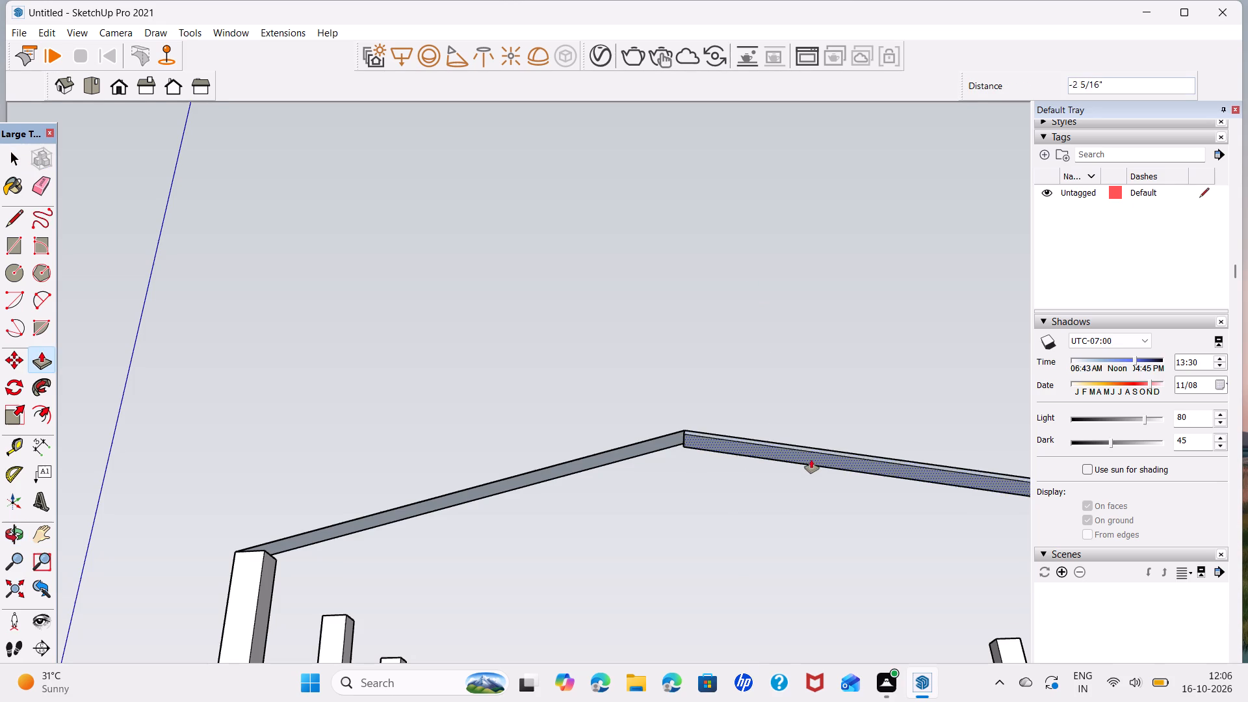
{"action": "key", "text": "6"}
{"action": "key", "text": "Return"}
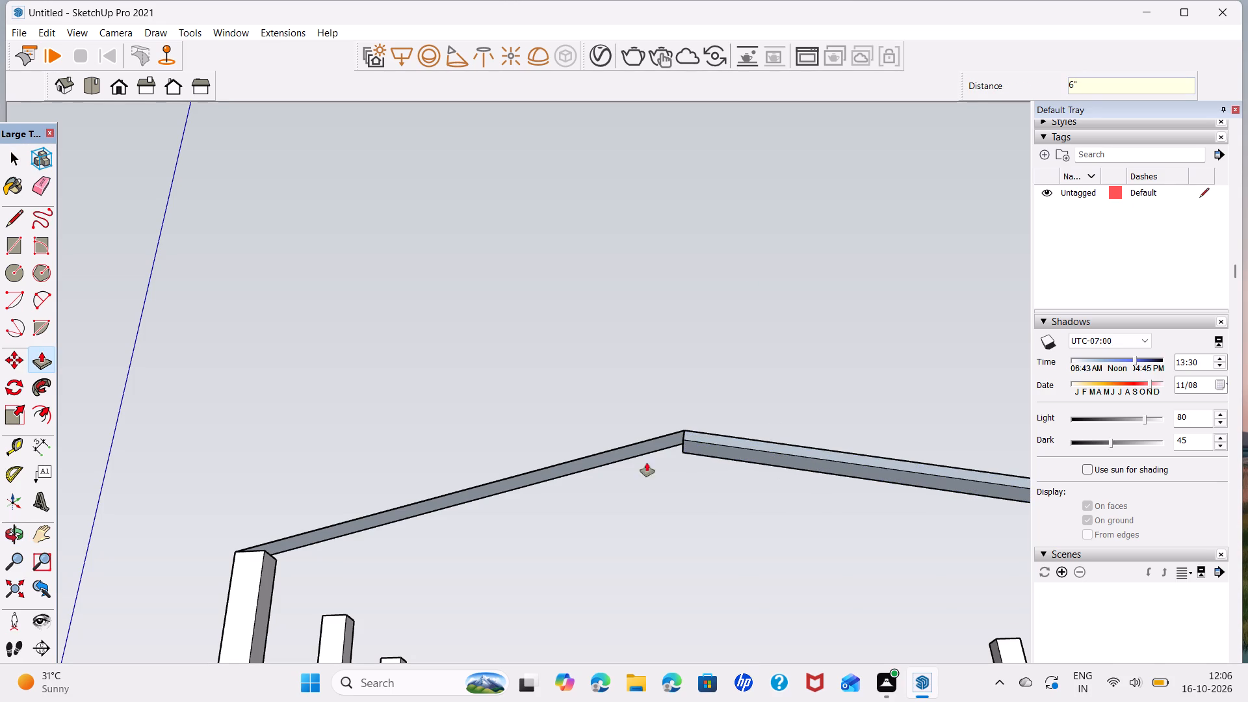
Push/Pull the sloping roof strip on the side nearer the finished shed 6" downward.
{"action": "left_click", "coordinate": [638, 452]}
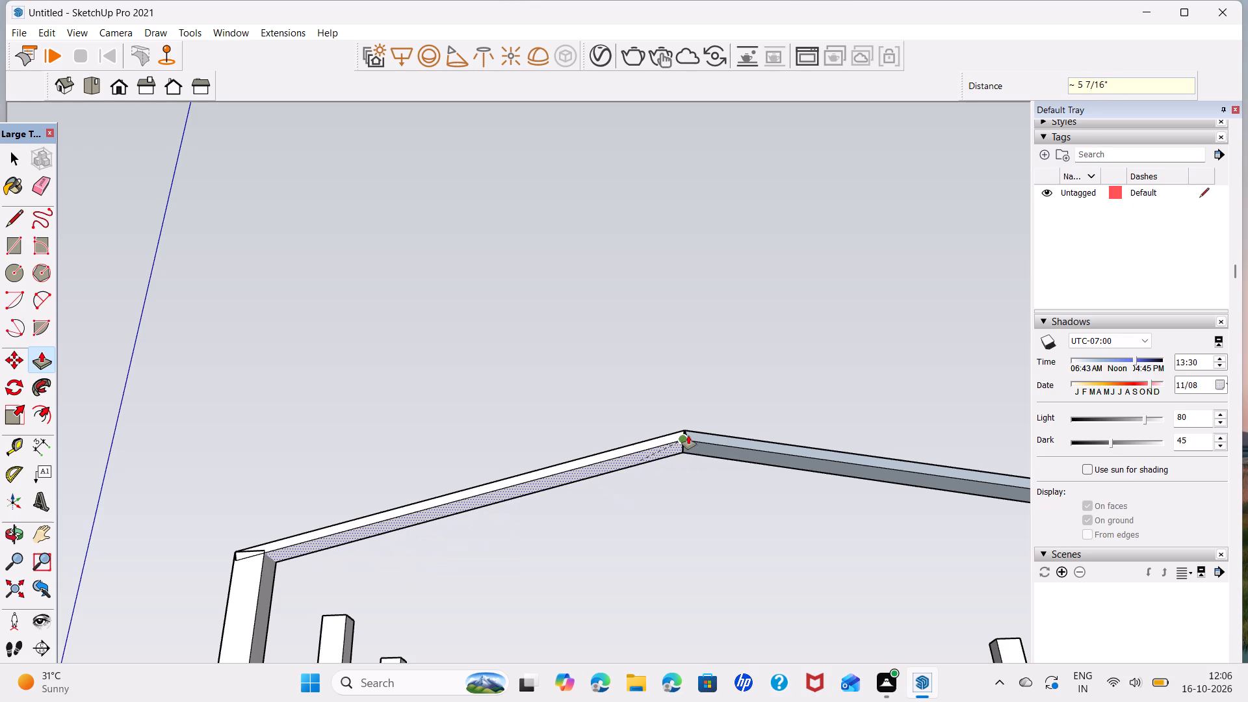
{"action": "key", "text": "6"}
{"action": "key", "text": "Return"}
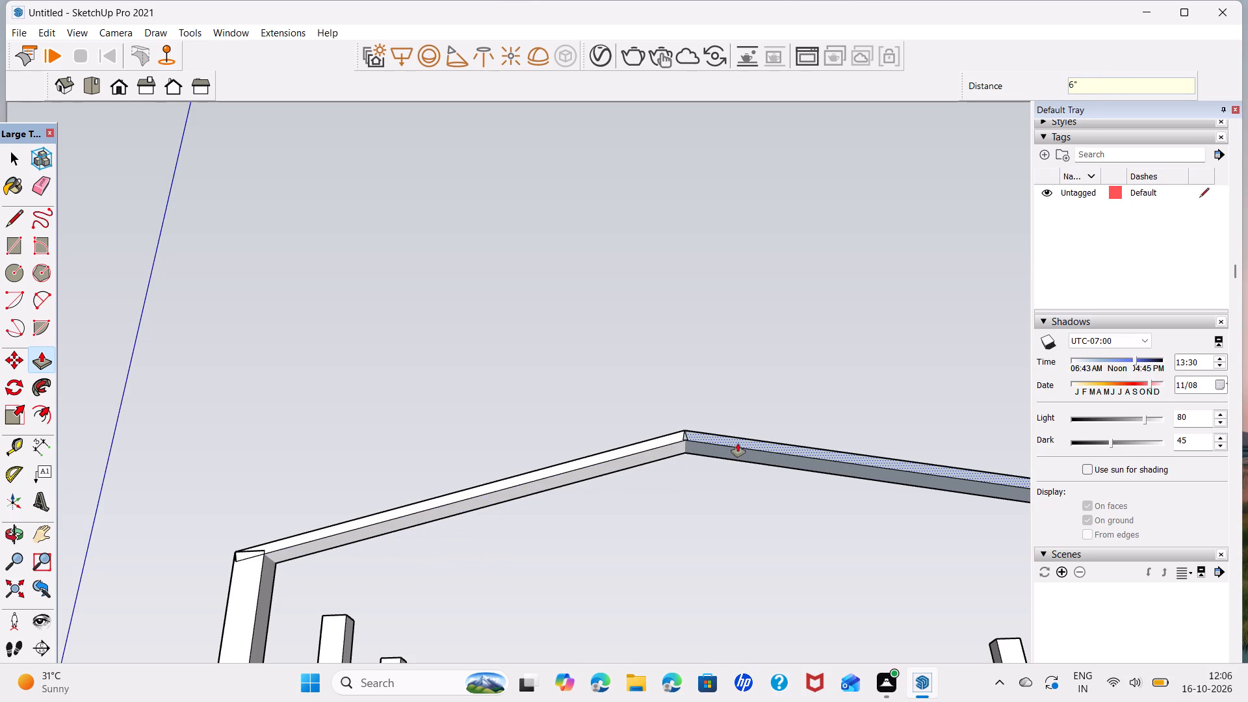
{"action": "key", "text": "space"}
Reverse the bluish gable-end side face of the sloping beam farther from the finished shed.
{"action": "scroll", "coordinate": [684, 438], "scroll_direction": "up", "scroll_amount": 6}
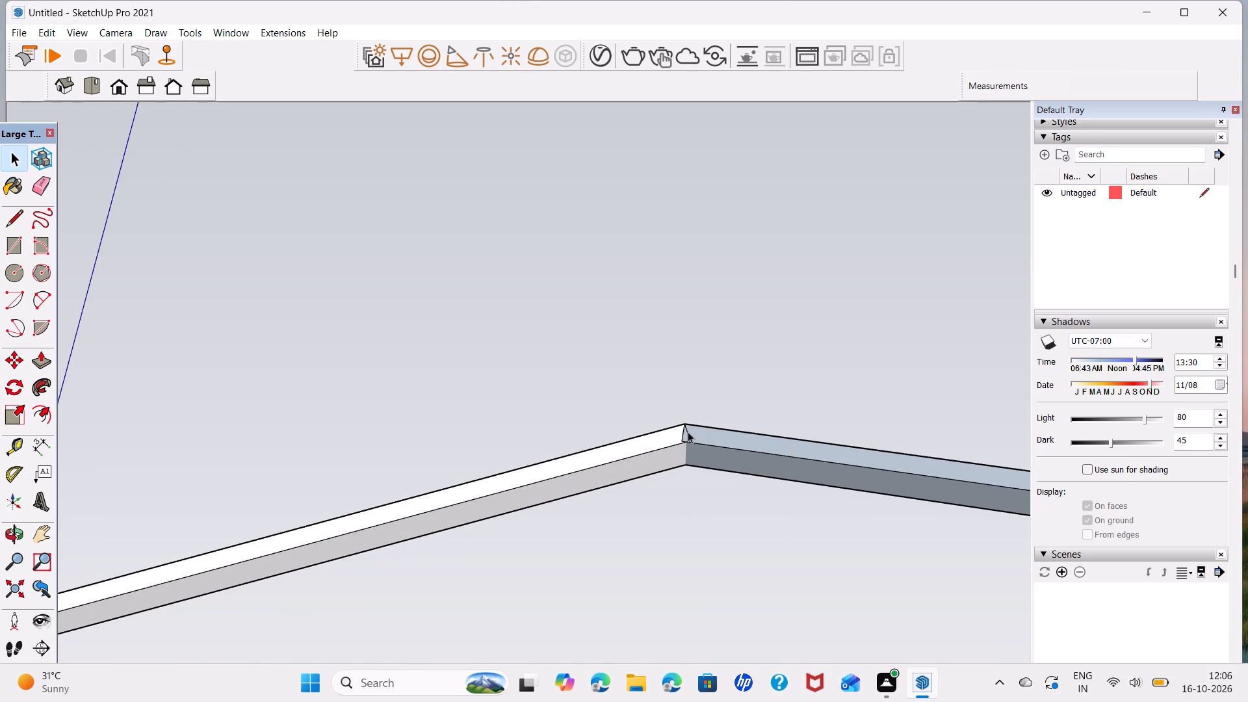
{"action": "middle_click_drag", "start_coordinate": [685, 423], "coordinate": [688, 639]}
{"action": "middle_click_drag", "start_coordinate": [721, 413], "coordinate": [616, 403]}
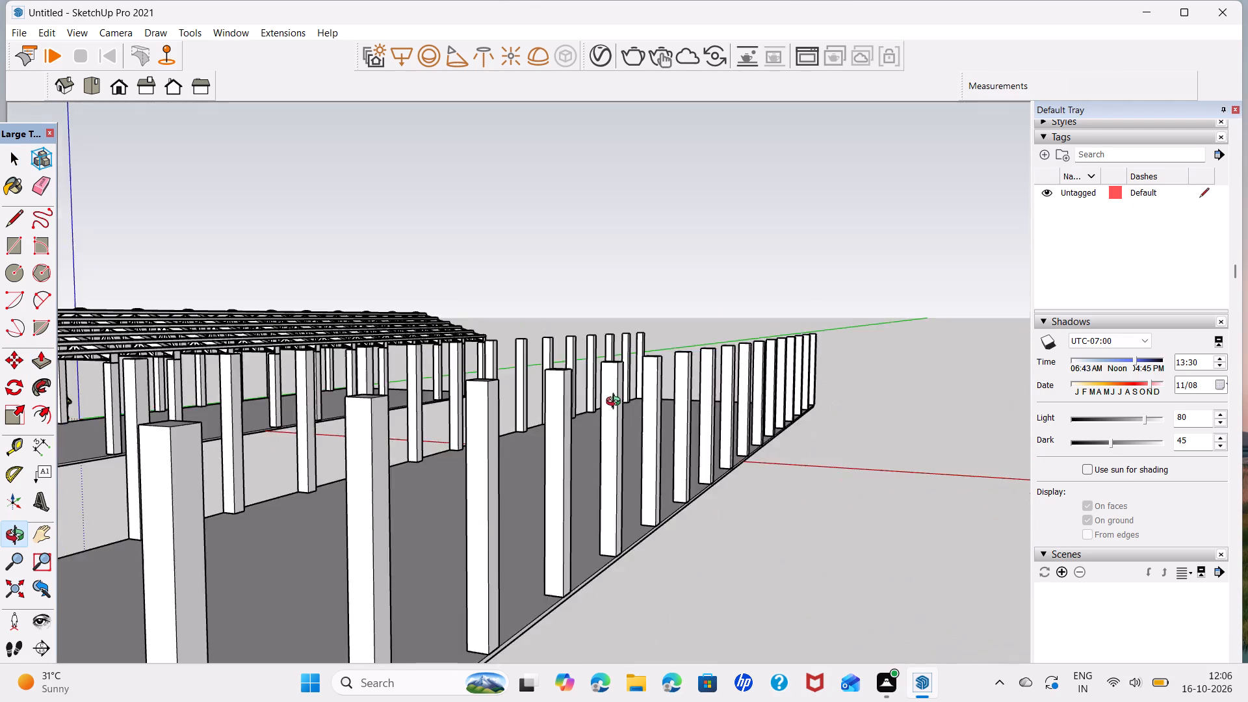
{"action": "middle_click_drag", "start_coordinate": [616, 403], "coordinate": [588, 387]}
{"action": "middle_click_drag", "start_coordinate": [468, 424], "coordinate": [785, 400]}
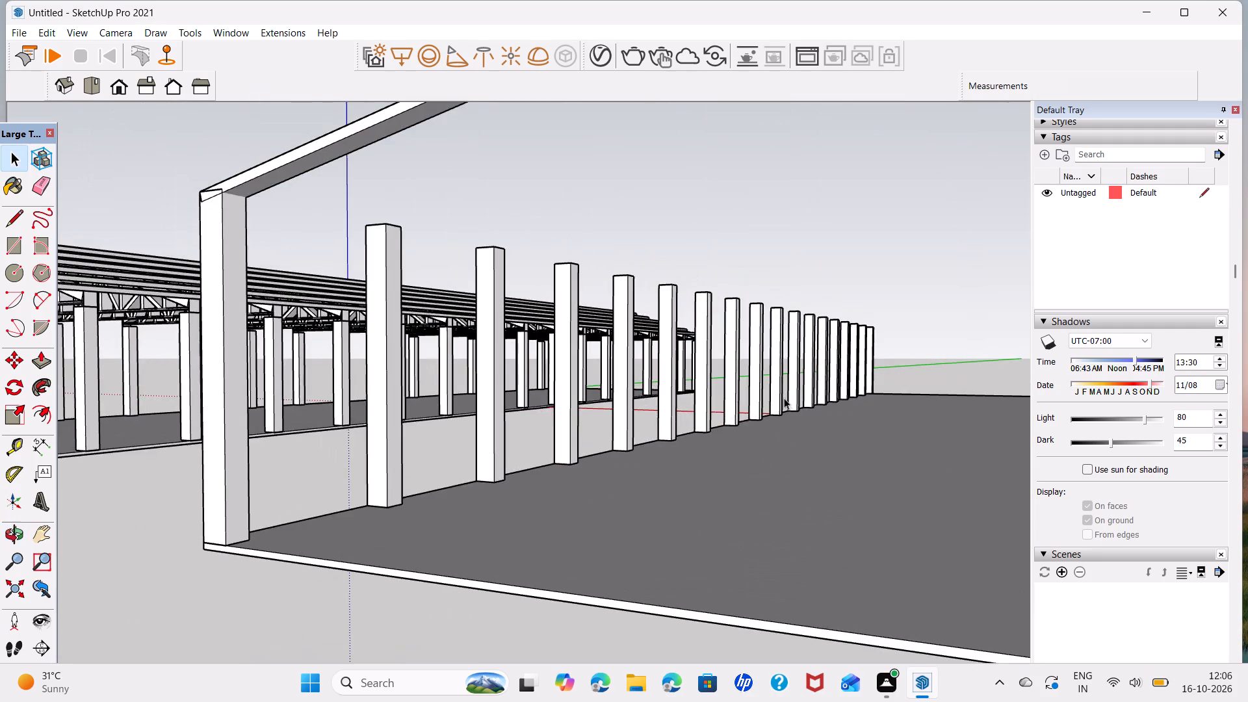
{"action": "scroll", "coordinate": [783, 395], "scroll_direction": "down", "scroll_amount": 6}
{"action": "middle_click_drag", "start_coordinate": [825, 379], "coordinate": [714, 440]}
{"action": "scroll", "coordinate": [599, 498], "scroll_direction": "up", "scroll_amount": 7}
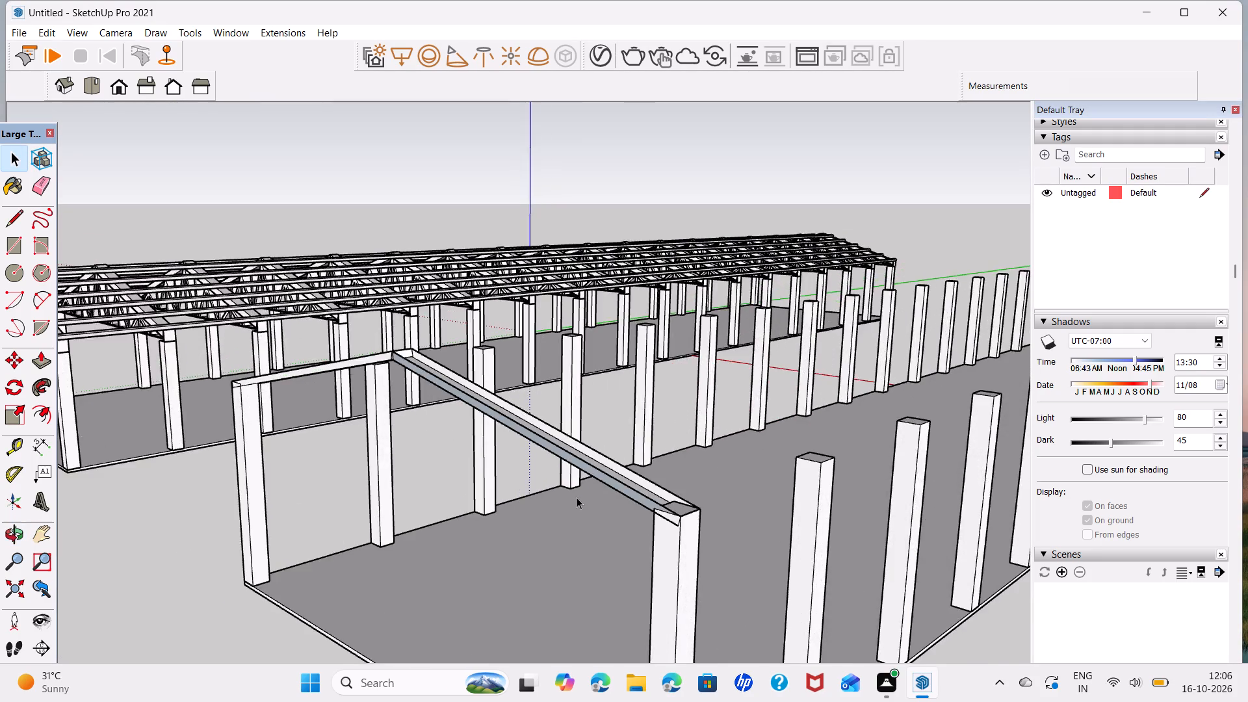
{"action": "middle_click_drag", "start_coordinate": [577, 494], "coordinate": [585, 462]}
{"action": "right_click", "coordinate": [702, 329]}
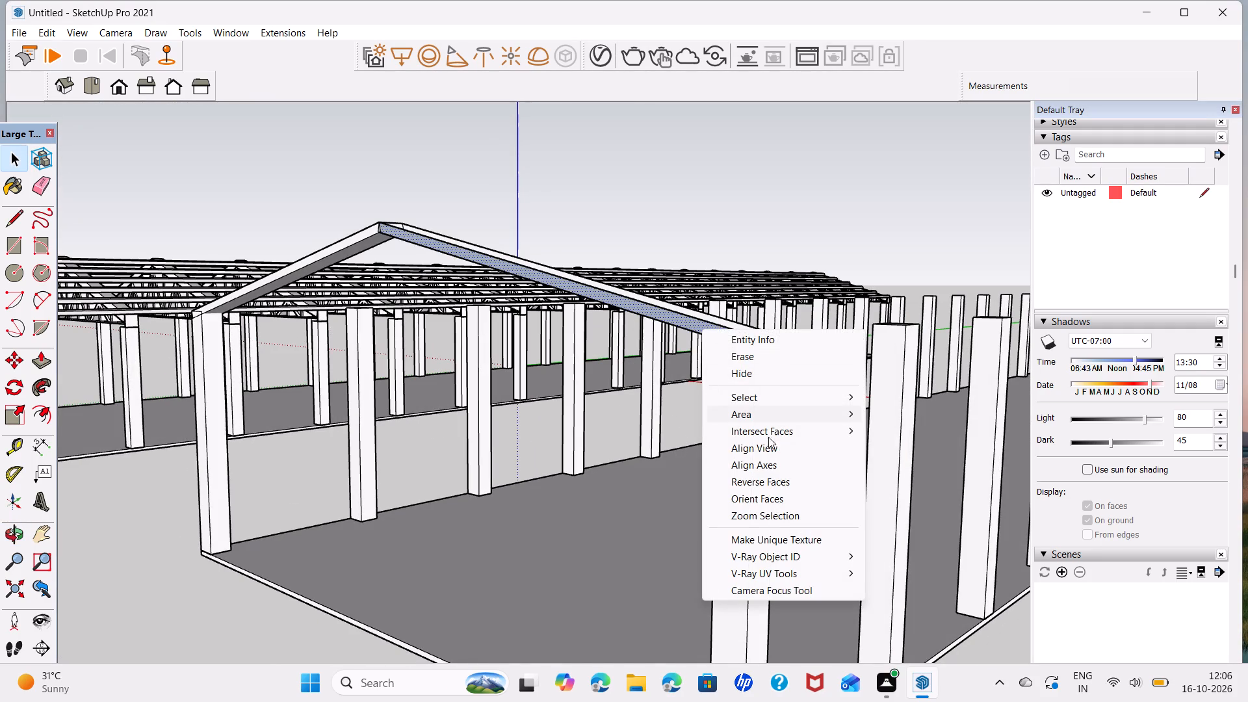
{"action": "left_click", "coordinate": [787, 485]}
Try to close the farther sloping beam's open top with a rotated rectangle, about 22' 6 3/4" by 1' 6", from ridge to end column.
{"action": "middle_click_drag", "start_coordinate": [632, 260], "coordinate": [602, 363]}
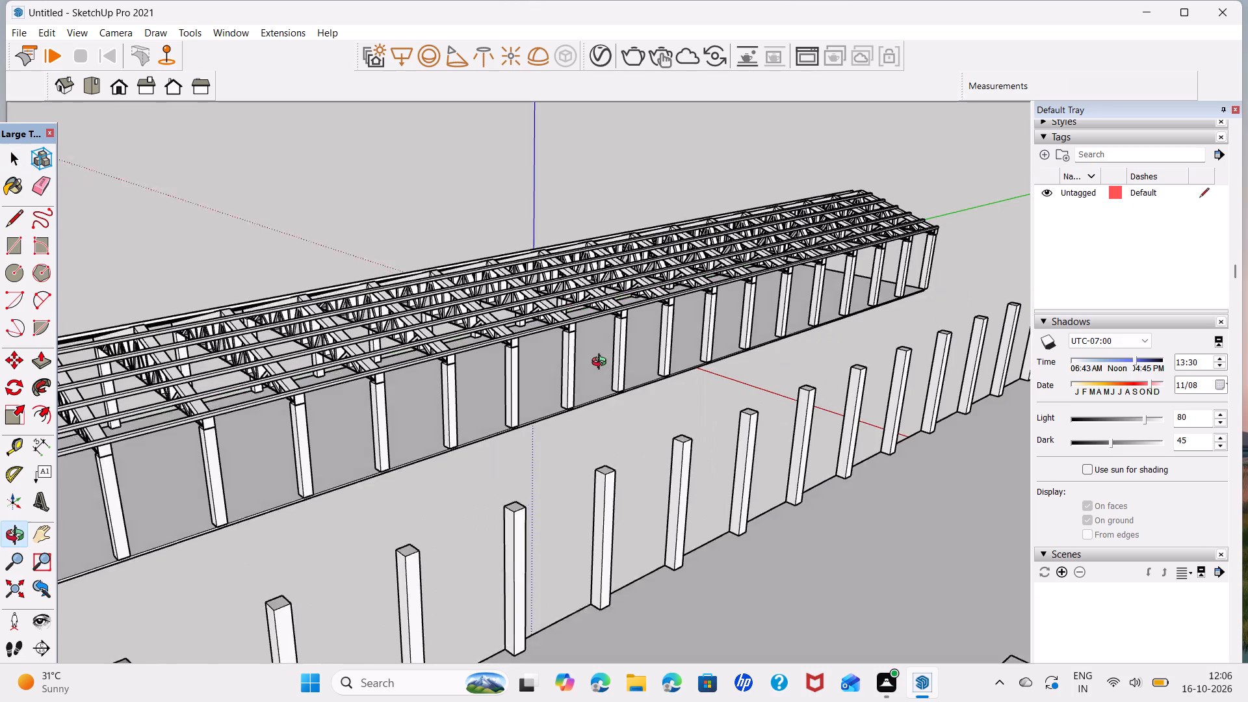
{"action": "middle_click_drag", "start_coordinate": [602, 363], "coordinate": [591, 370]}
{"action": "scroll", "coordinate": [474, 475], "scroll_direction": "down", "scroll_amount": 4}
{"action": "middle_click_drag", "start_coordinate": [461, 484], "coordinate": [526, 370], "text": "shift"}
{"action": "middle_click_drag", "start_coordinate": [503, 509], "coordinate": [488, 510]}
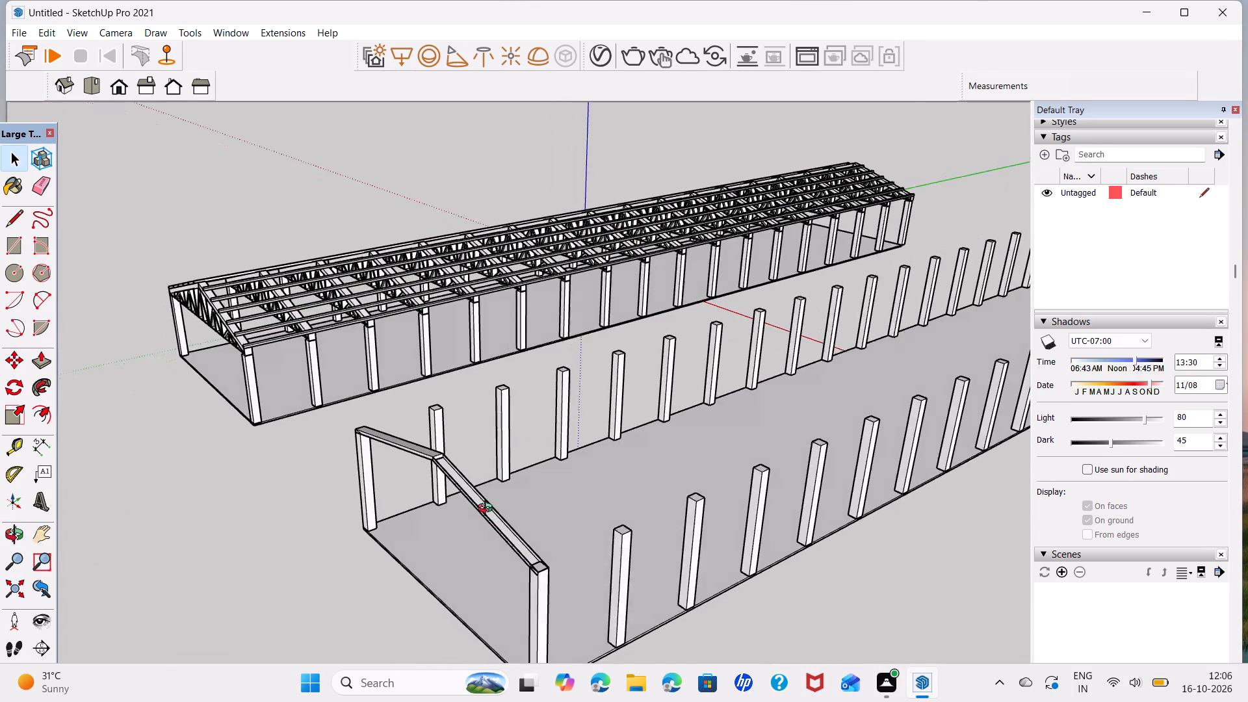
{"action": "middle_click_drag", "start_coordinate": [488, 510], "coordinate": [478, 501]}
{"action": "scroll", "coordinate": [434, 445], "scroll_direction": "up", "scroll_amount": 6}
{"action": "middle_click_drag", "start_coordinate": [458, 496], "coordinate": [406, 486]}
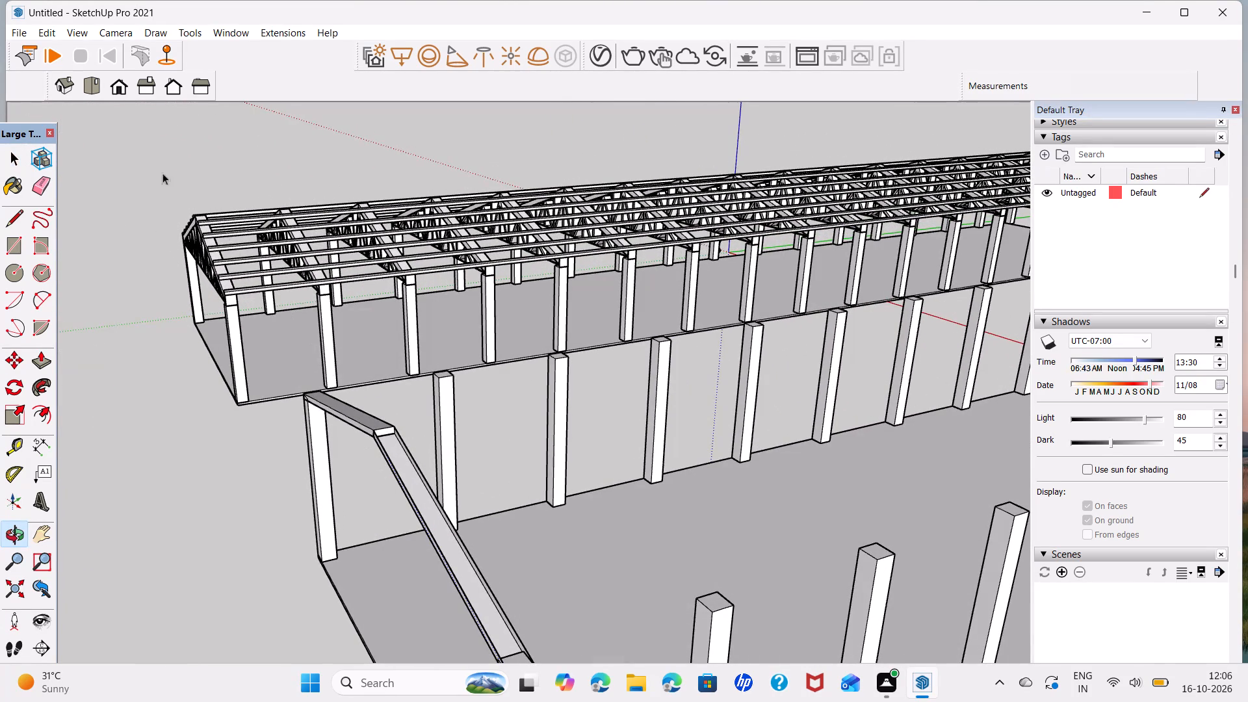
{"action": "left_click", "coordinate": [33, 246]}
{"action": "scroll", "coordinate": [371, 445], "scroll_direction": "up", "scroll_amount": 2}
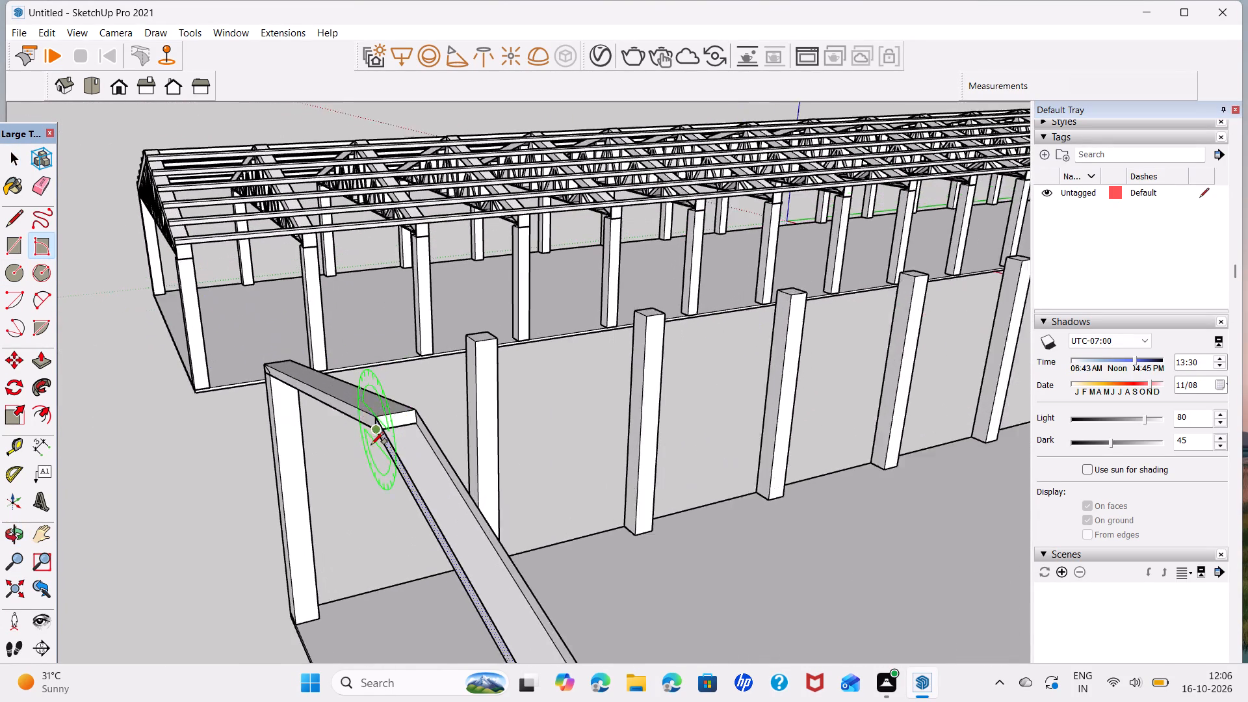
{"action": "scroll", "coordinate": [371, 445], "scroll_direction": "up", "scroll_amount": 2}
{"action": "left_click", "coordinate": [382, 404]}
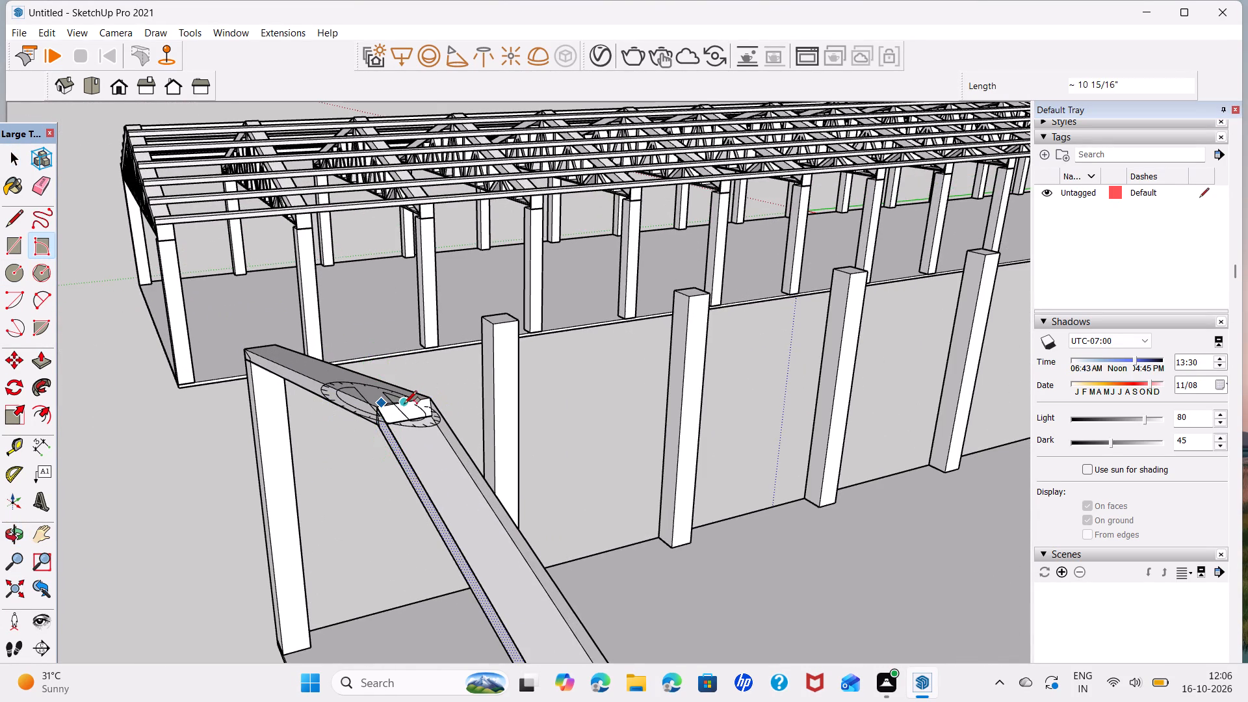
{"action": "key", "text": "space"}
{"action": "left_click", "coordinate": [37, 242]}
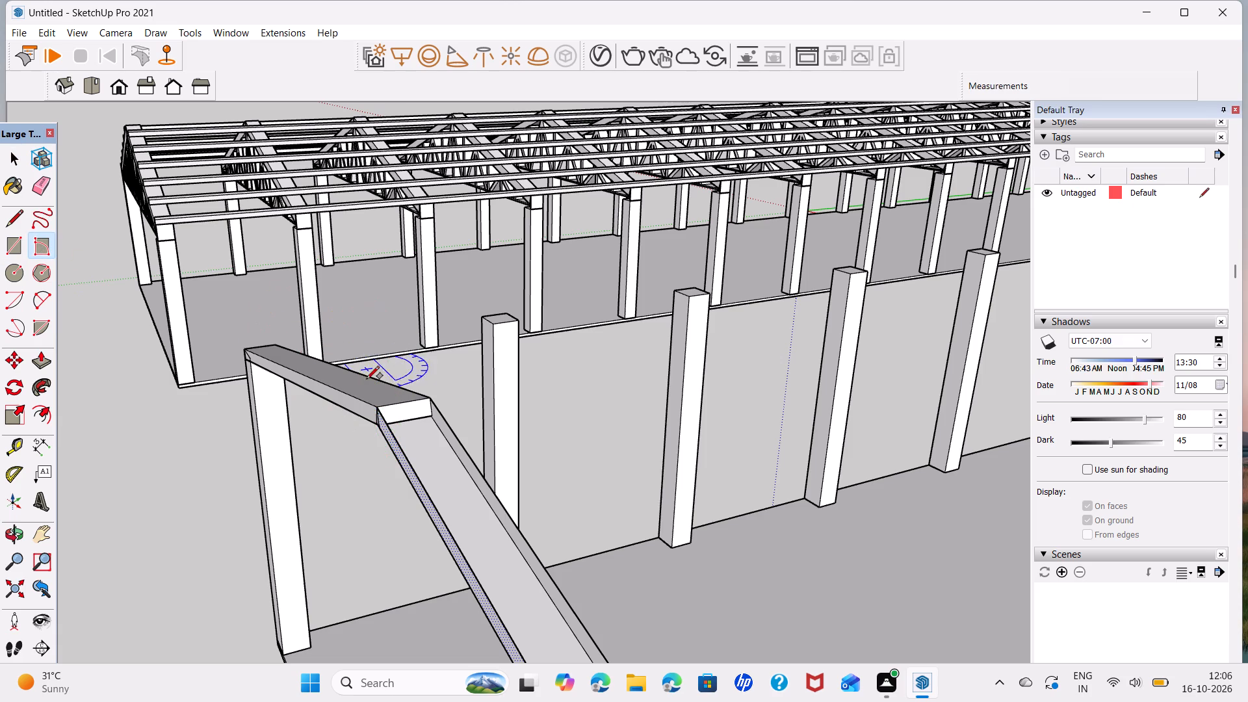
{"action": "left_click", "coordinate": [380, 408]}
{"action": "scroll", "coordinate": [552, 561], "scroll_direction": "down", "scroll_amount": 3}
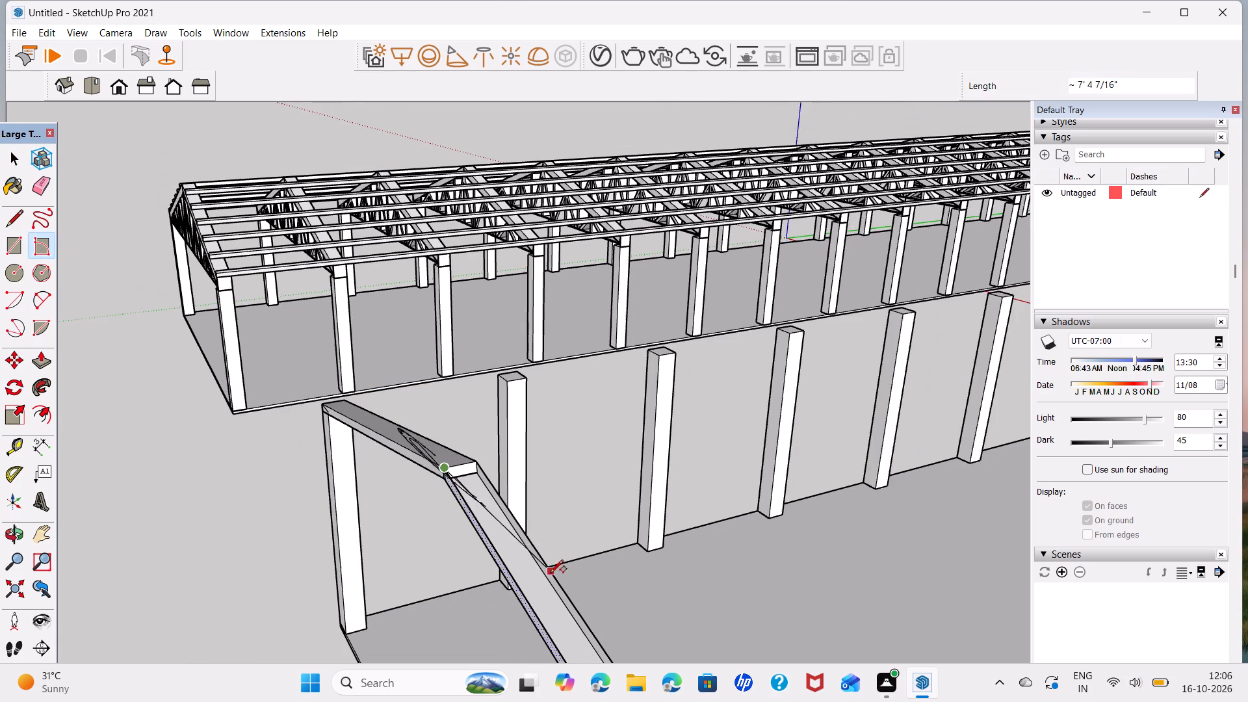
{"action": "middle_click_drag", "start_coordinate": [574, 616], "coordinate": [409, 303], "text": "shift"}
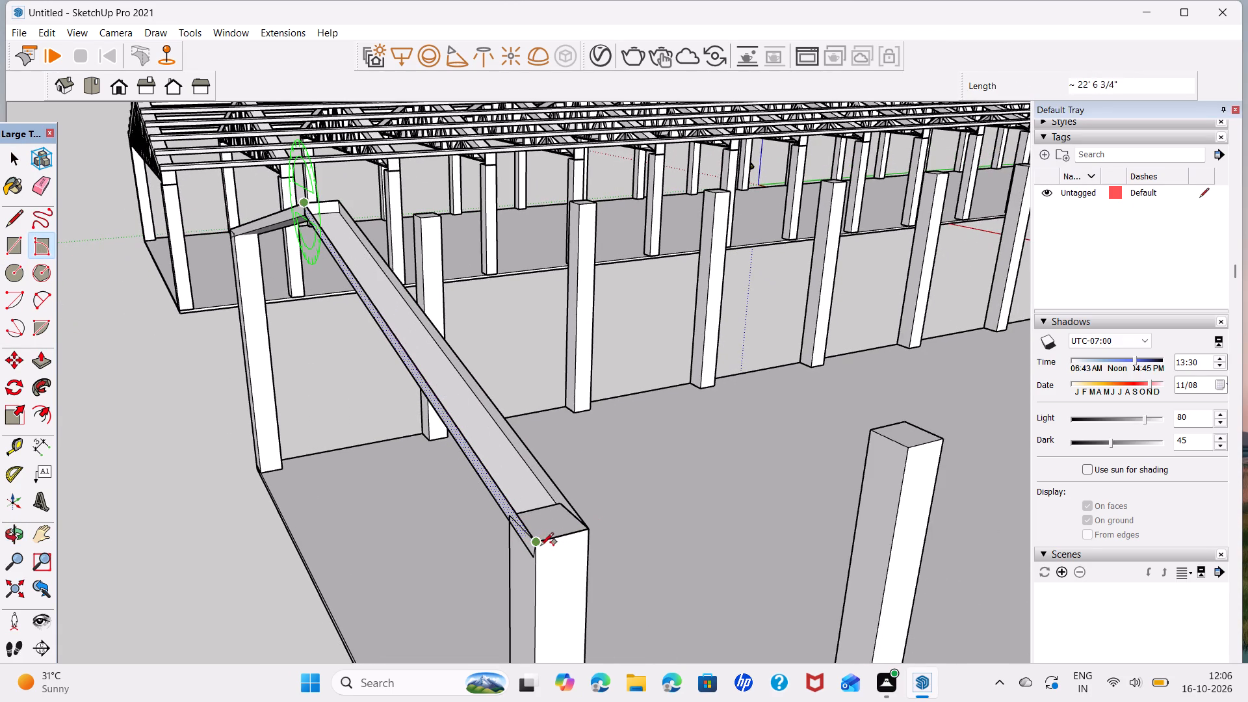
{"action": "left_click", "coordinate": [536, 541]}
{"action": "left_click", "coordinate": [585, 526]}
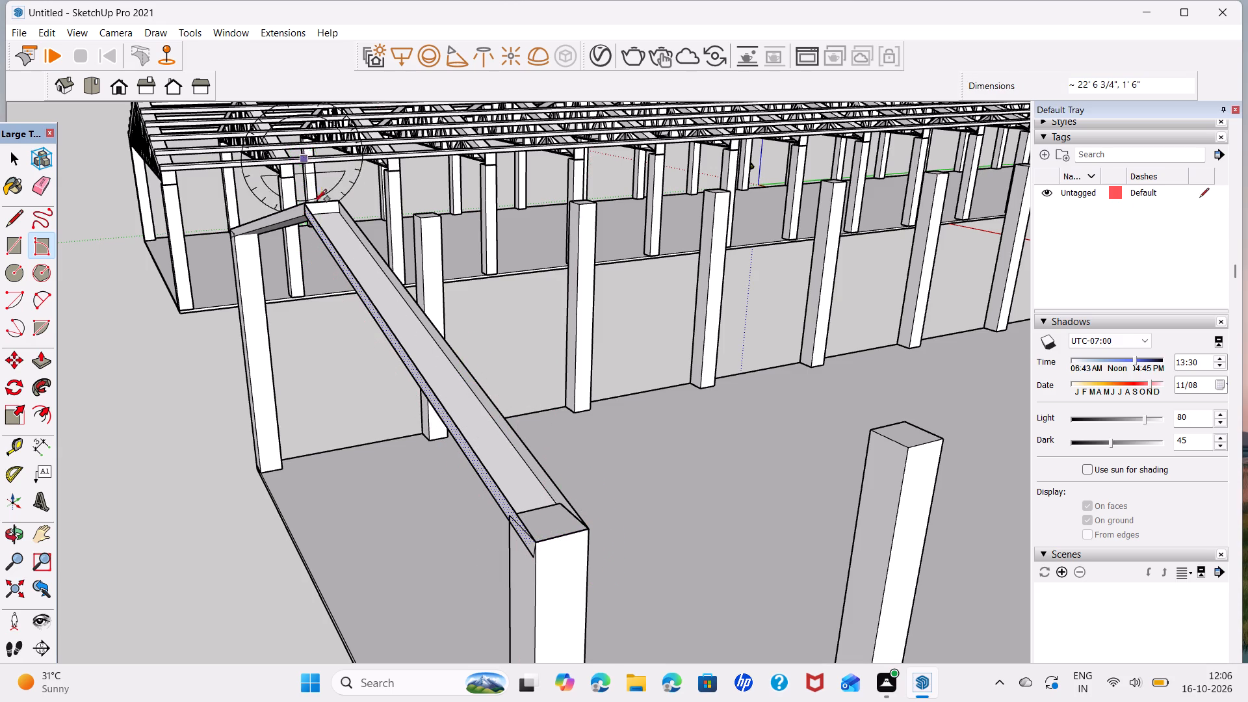
Draw a rotated rectangle over the farther sloping beam's open top, from the outer ridge corner to the end column's top corners.
{"action": "middle_click_drag", "start_coordinate": [334, 233], "coordinate": [255, 303]}
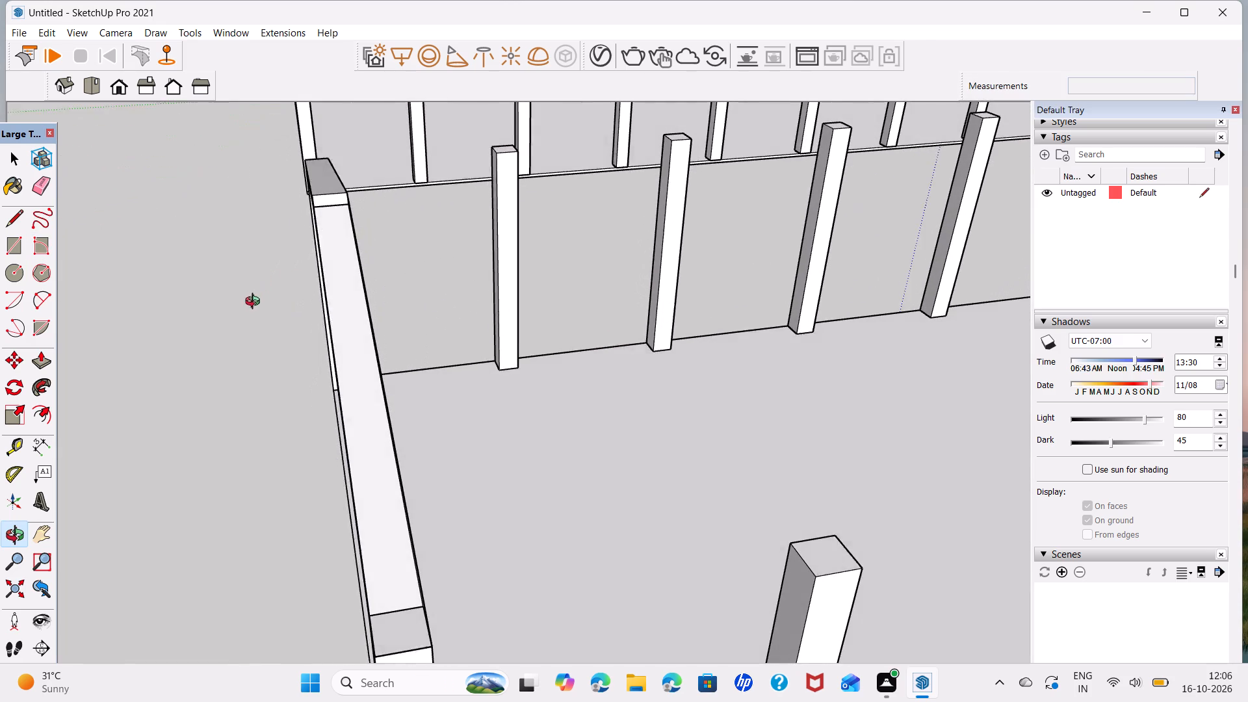
{"action": "middle_click_drag", "start_coordinate": [255, 303], "coordinate": [255, 304]}
{"action": "left_click", "coordinate": [309, 196]}
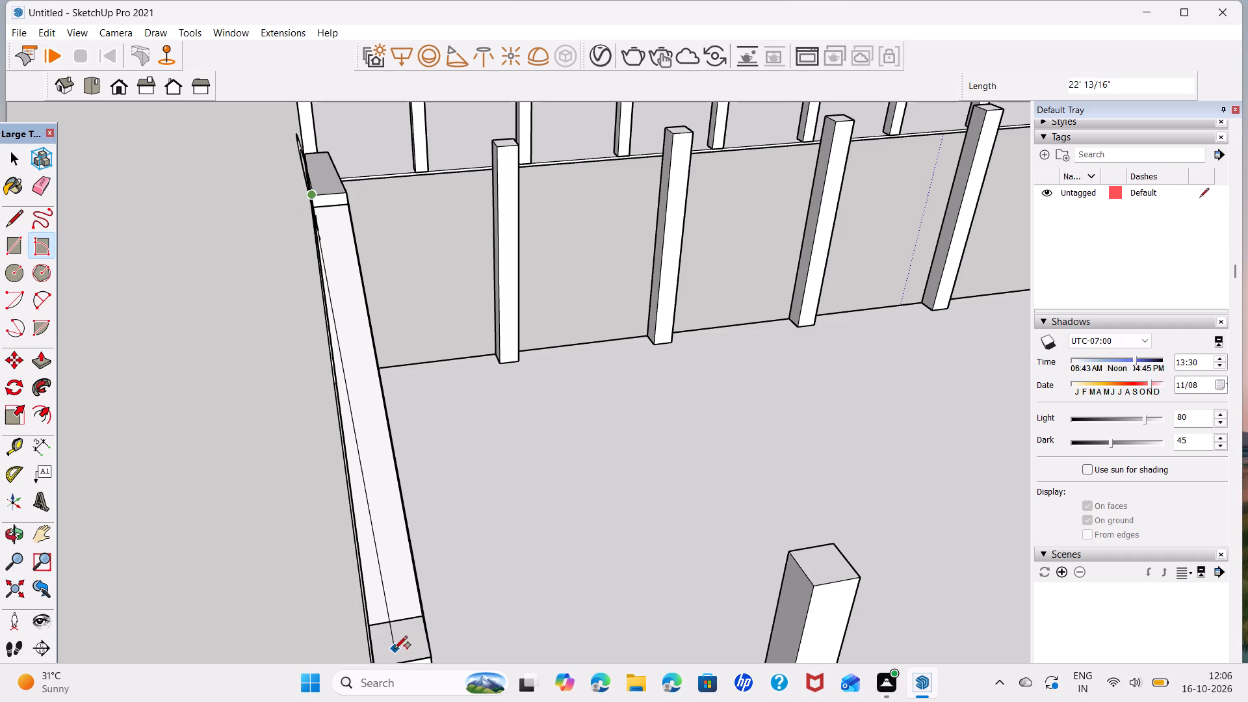
{"action": "middle_click_drag", "start_coordinate": [393, 647], "coordinate": [374, 551]}
{"action": "left_click", "coordinate": [358, 570]}
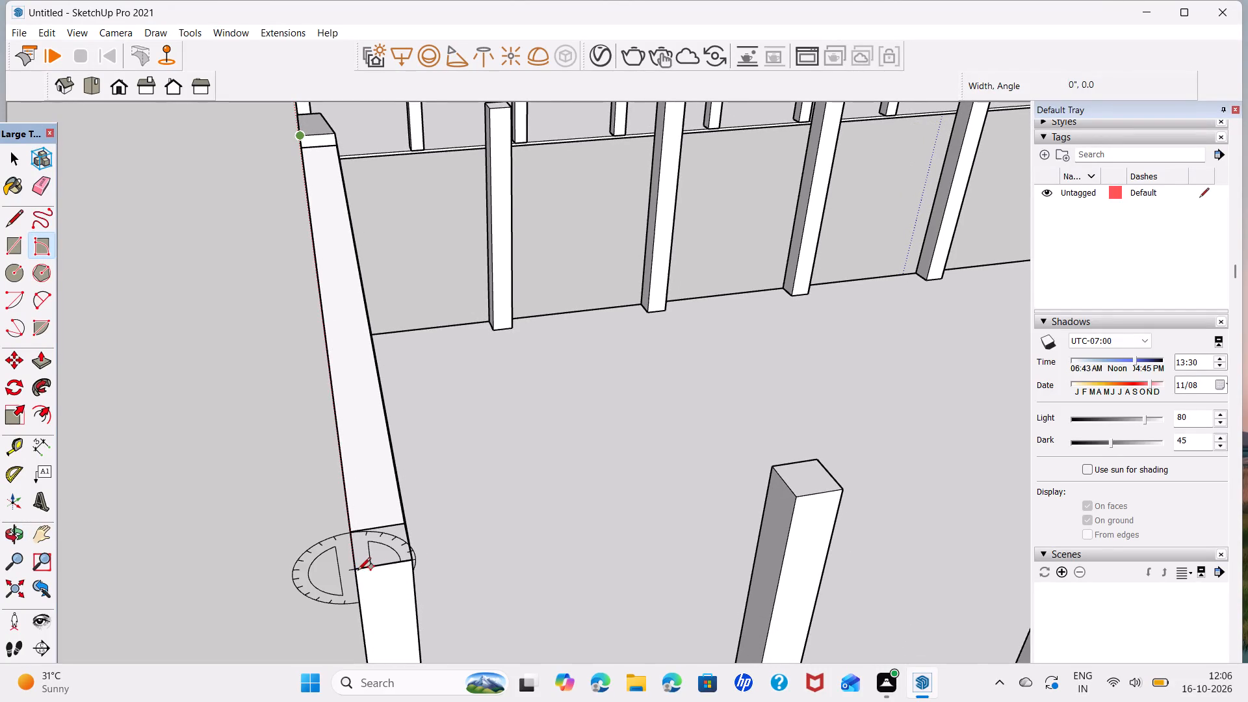
{"action": "left_click", "coordinate": [412, 558]}
{"action": "key", "text": "space"}
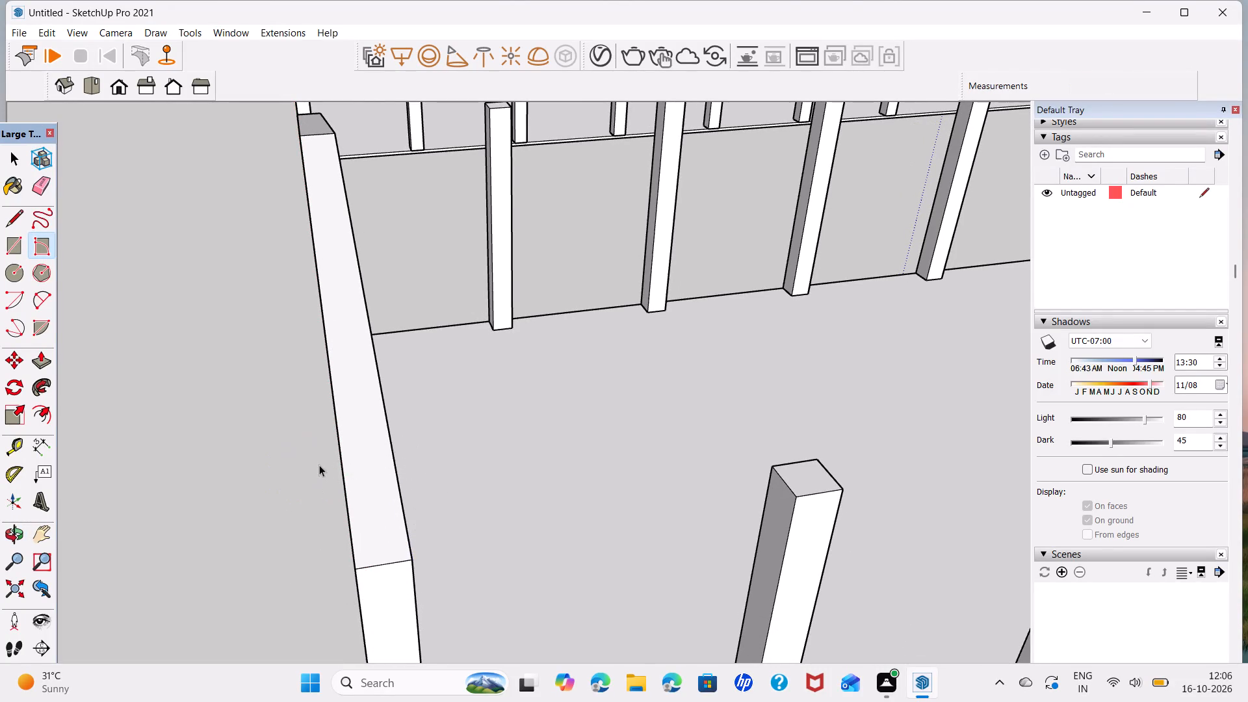
Select all connected geometry of the two sloping gable beams and make it a group.
{"action": "scroll", "coordinate": [319, 465], "scroll_direction": "down", "scroll_amount": 7}
{"action": "middle_click_drag", "start_coordinate": [318, 473], "coordinate": [636, 341]}
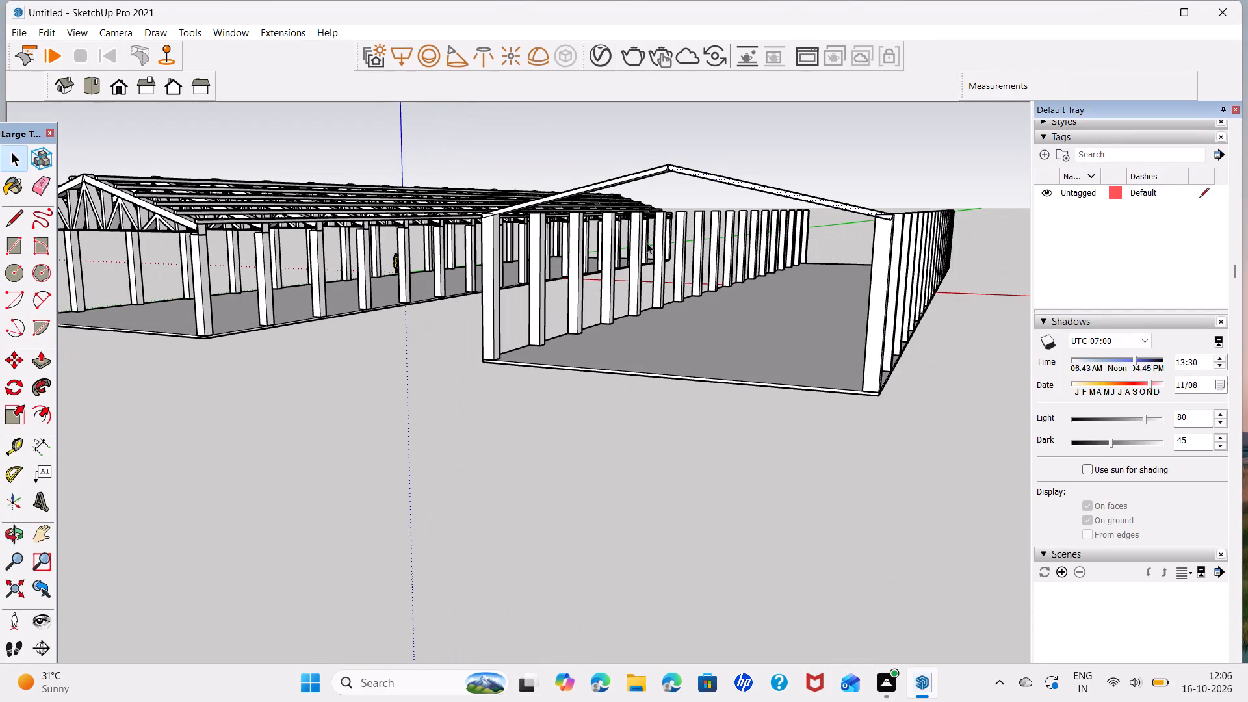
{"action": "middle_click_drag", "start_coordinate": [654, 261], "coordinate": [562, 350], "text": "shift"}
{"action": "middle_click_drag", "start_coordinate": [641, 422], "coordinate": [668, 382]}
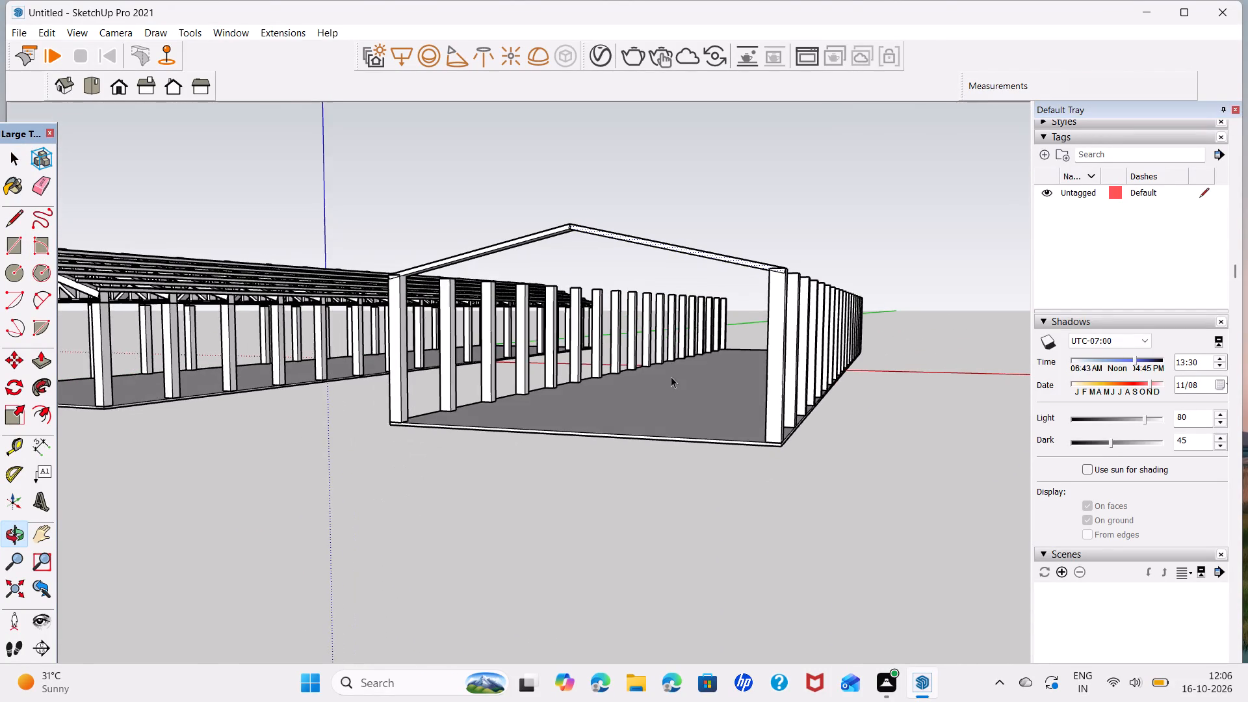
{"action": "triple_click", "coordinate": [668, 243]}
{"action": "right_click", "coordinate": [668, 243]}
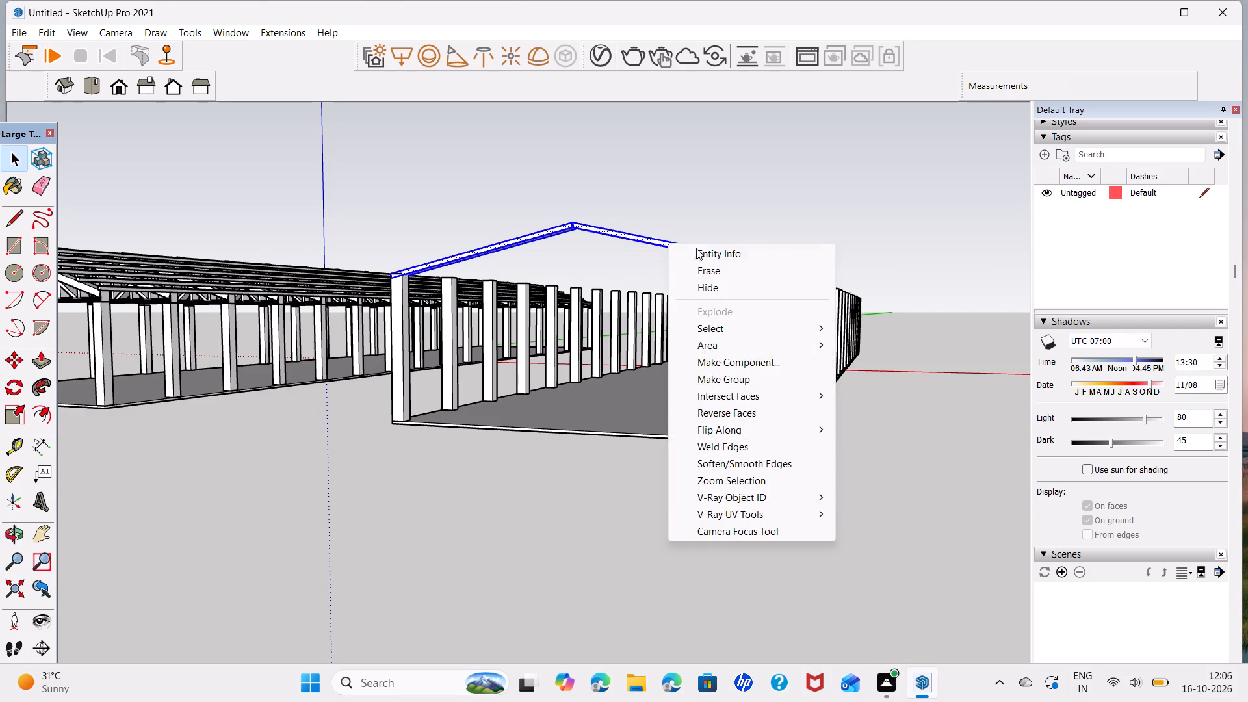
{"action": "left_click", "coordinate": [730, 376]}
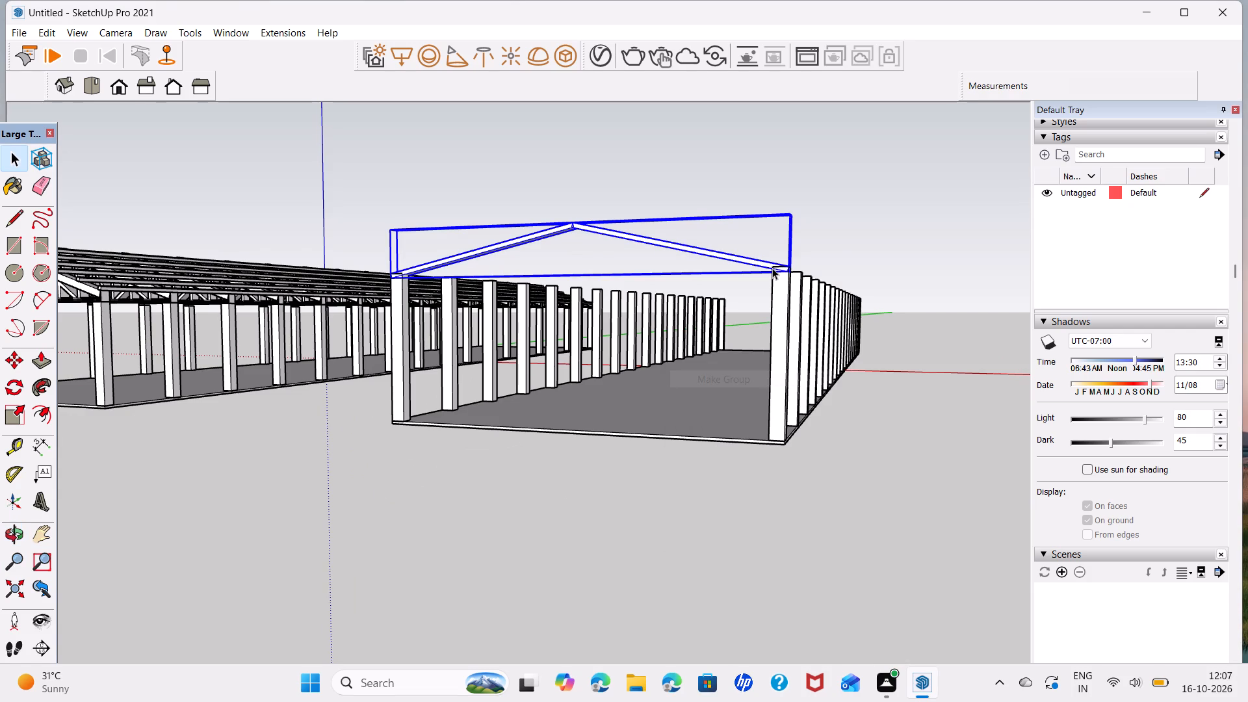
Copy the gable beam group 2' straight down from its lower corner at the end column.
{"action": "key", "text": "m"}
{"action": "scroll", "coordinate": [799, 277], "scroll_direction": "up", "scroll_amount": 5}
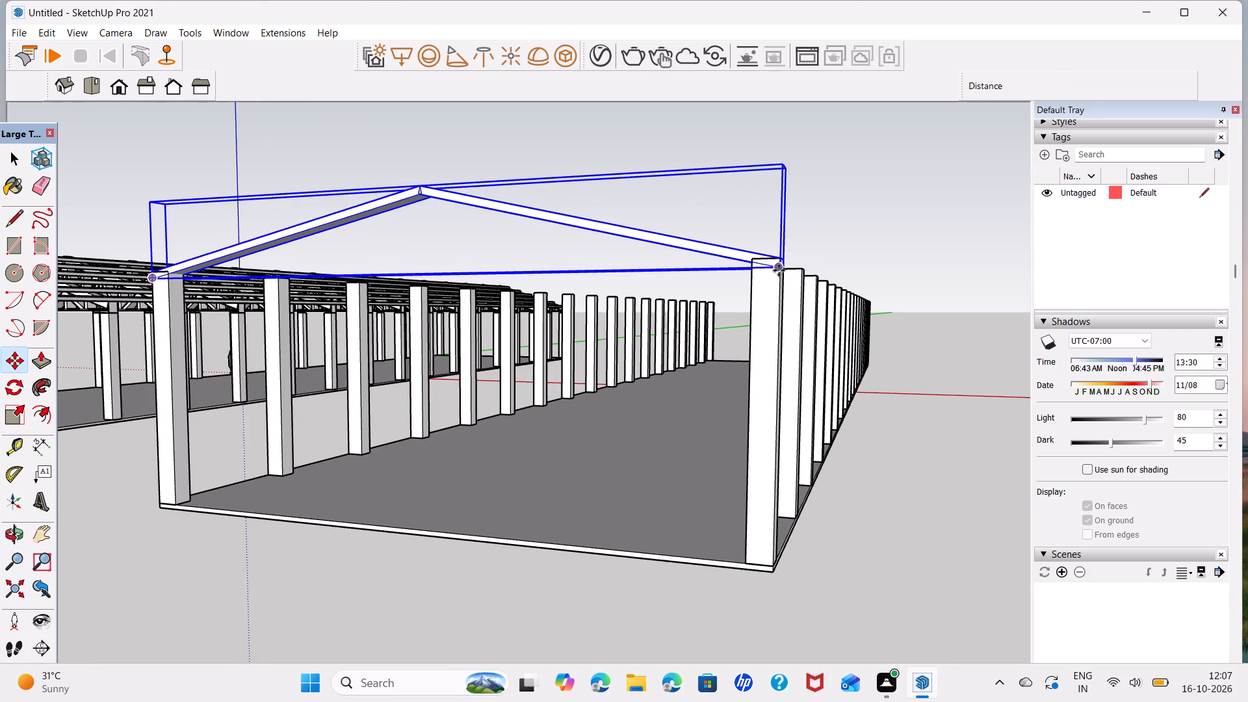
{"action": "left_click", "coordinate": [779, 269]}
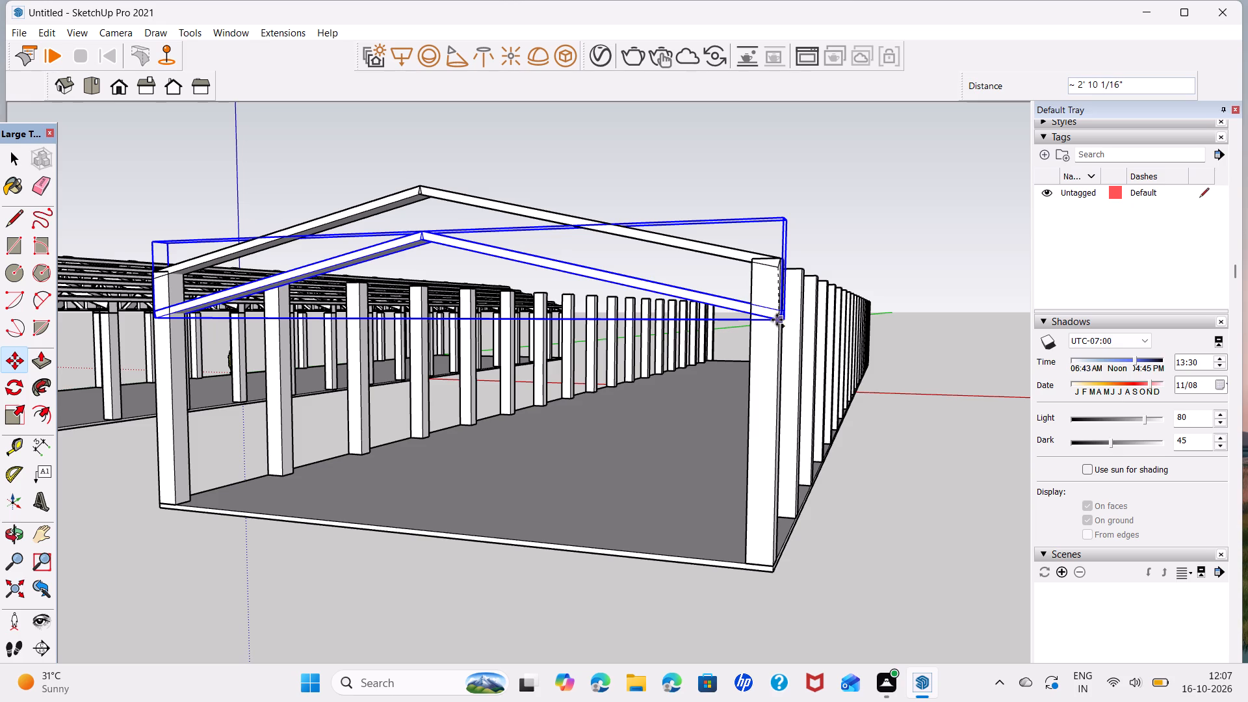
{"action": "type", "text": "2'"}
{"action": "key", "text": "Return"}
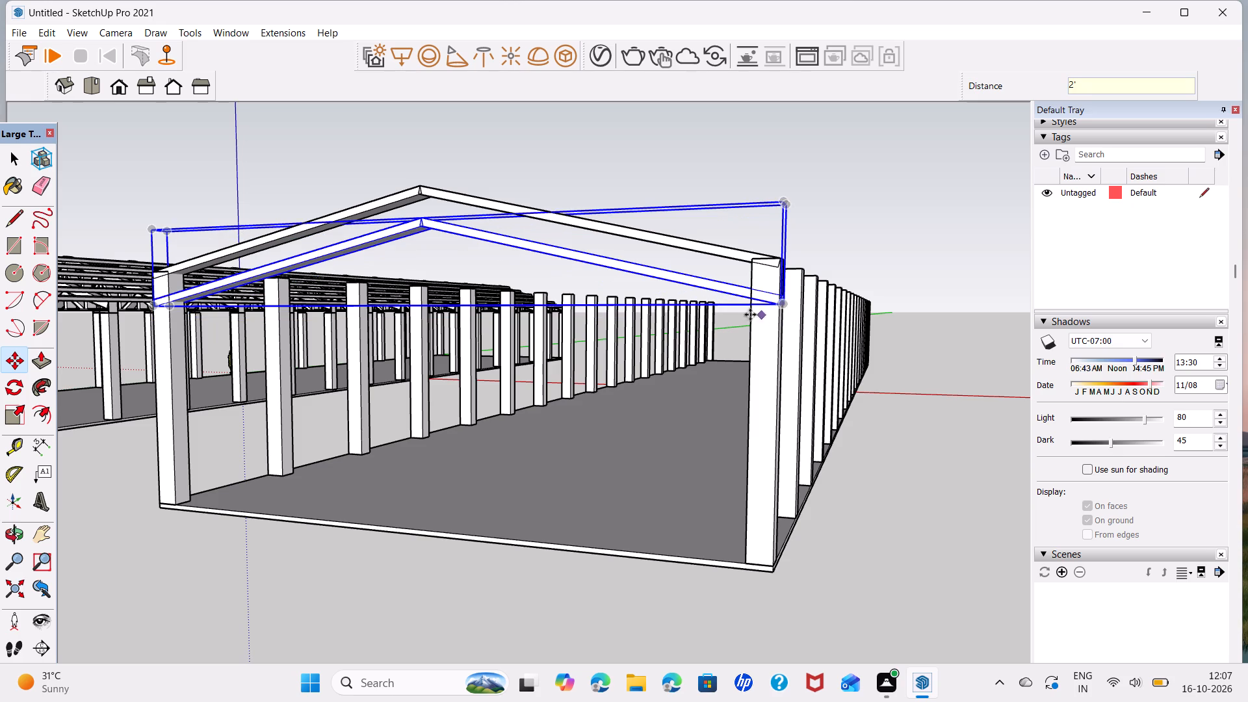
{"action": "key", "text": "space"}
{"action": "left_click", "coordinate": [680, 165]}
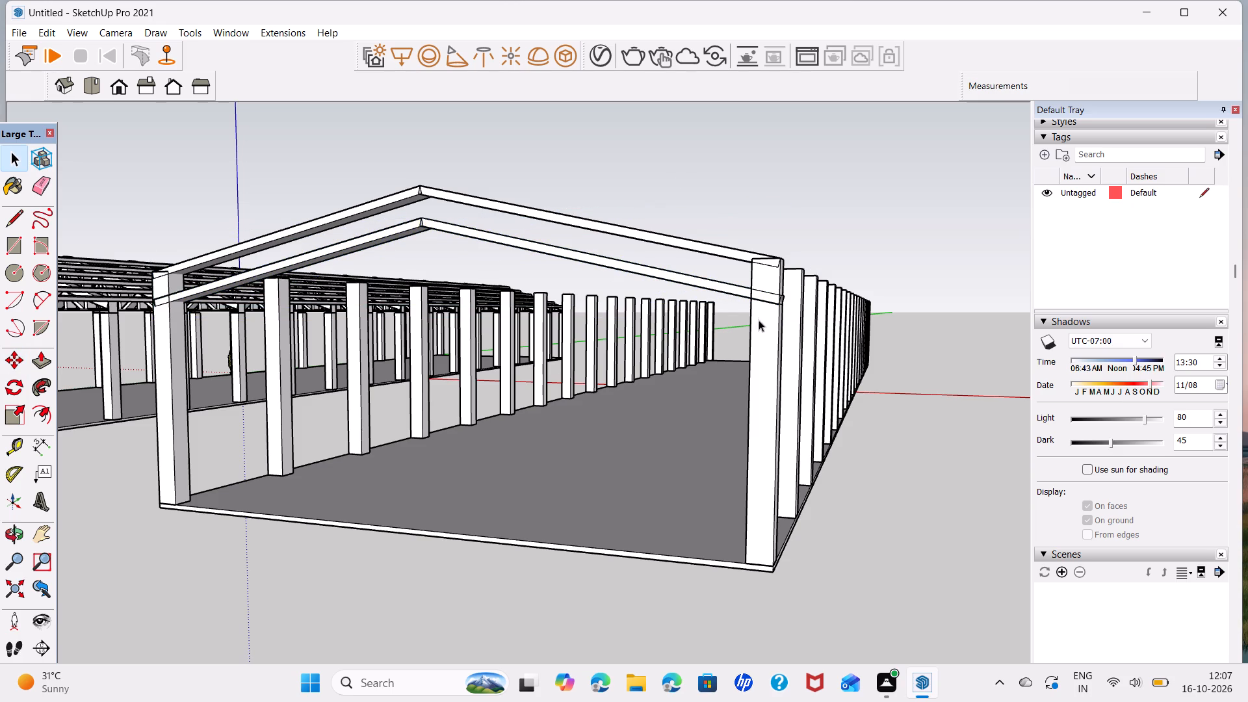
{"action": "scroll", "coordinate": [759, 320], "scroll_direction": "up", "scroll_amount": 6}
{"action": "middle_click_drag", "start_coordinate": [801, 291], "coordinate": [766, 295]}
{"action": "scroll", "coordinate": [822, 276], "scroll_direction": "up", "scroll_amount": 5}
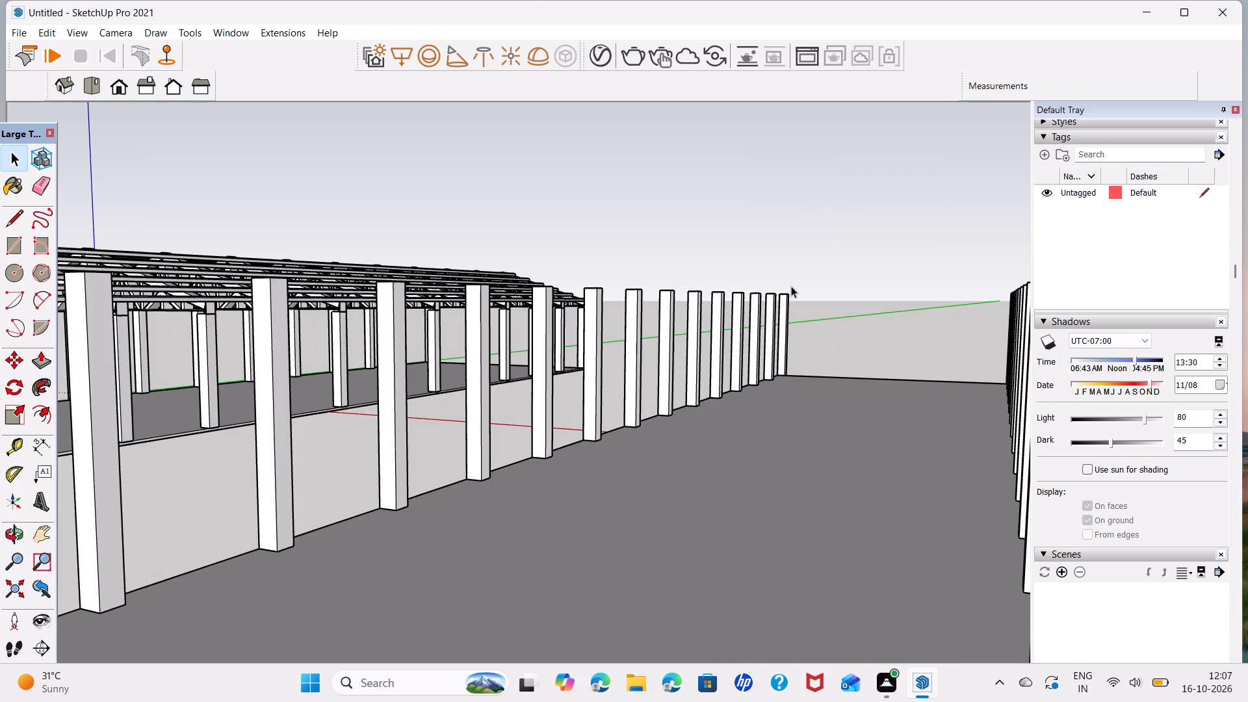
Draw a vertical line about 1' 5 7/8" long at the ridge, from the lower gable frame's peak to the upper frame's underside.
{"action": "scroll", "coordinate": [791, 286], "scroll_direction": "down", "scroll_amount": 4}
{"action": "scroll", "coordinate": [599, 393], "scroll_direction": "down", "scroll_amount": 5}
{"action": "middle_click_drag", "start_coordinate": [554, 419], "coordinate": [593, 402]}
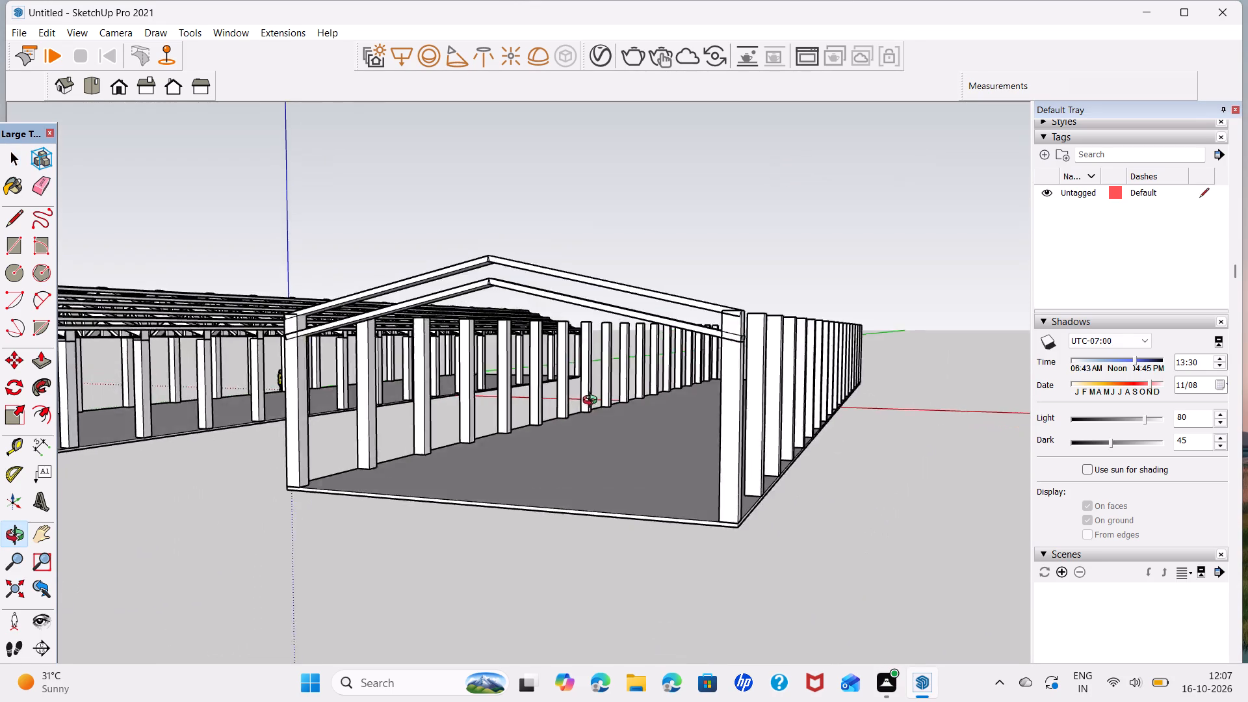
{"action": "middle_click_drag", "start_coordinate": [593, 402], "coordinate": [642, 411]}
{"action": "scroll", "coordinate": [723, 313], "scroll_direction": "up", "scroll_amount": 2}
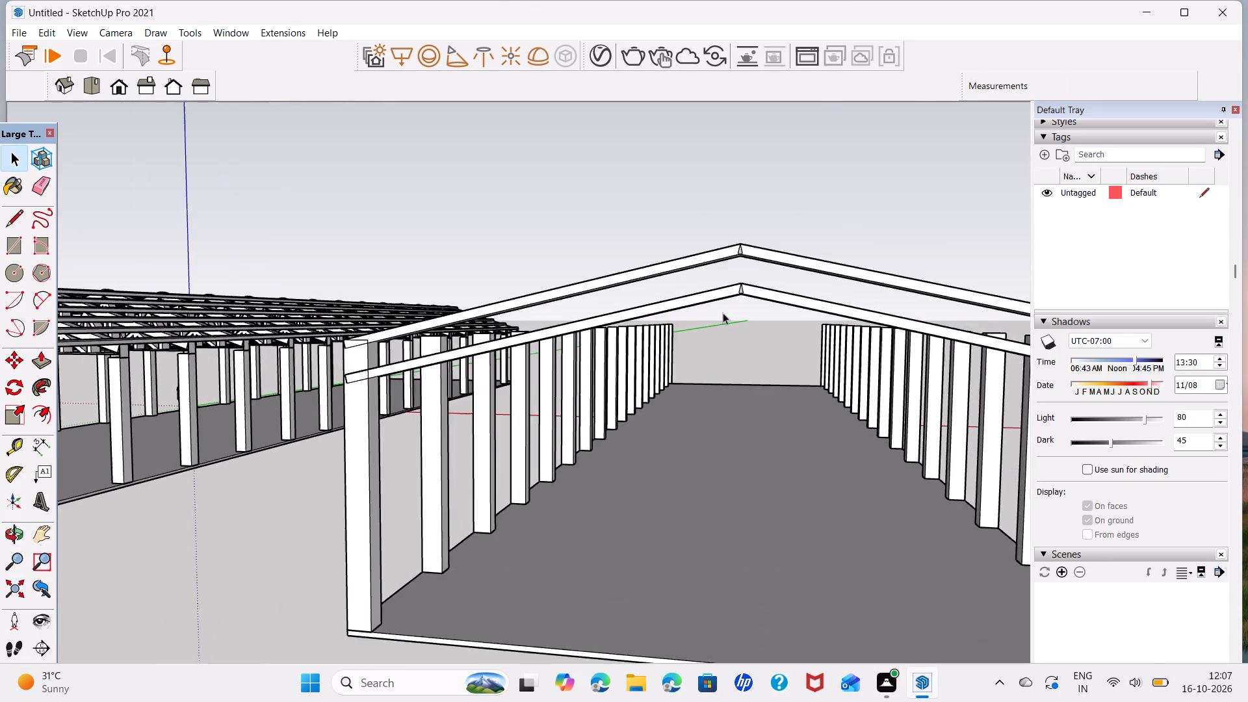
{"action": "scroll", "coordinate": [723, 313], "scroll_direction": "up", "scroll_amount": 2}
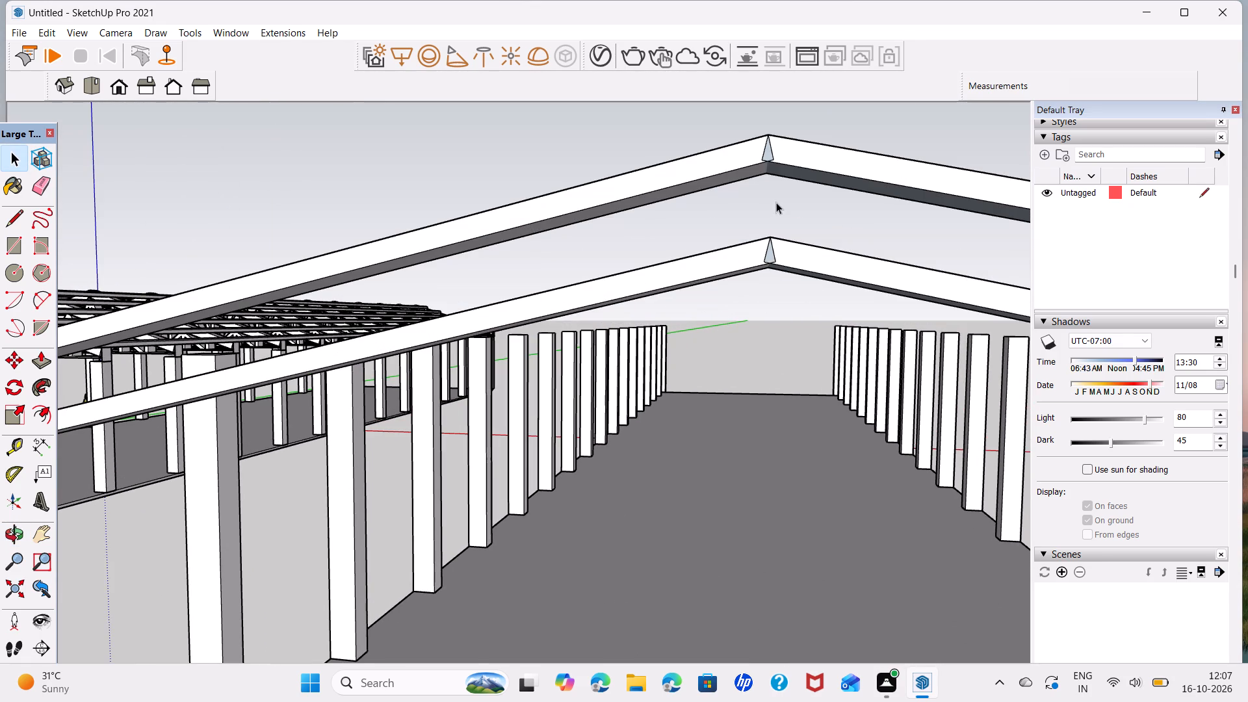
{"action": "key", "text": "l"}
{"action": "left_click", "coordinate": [768, 238]}
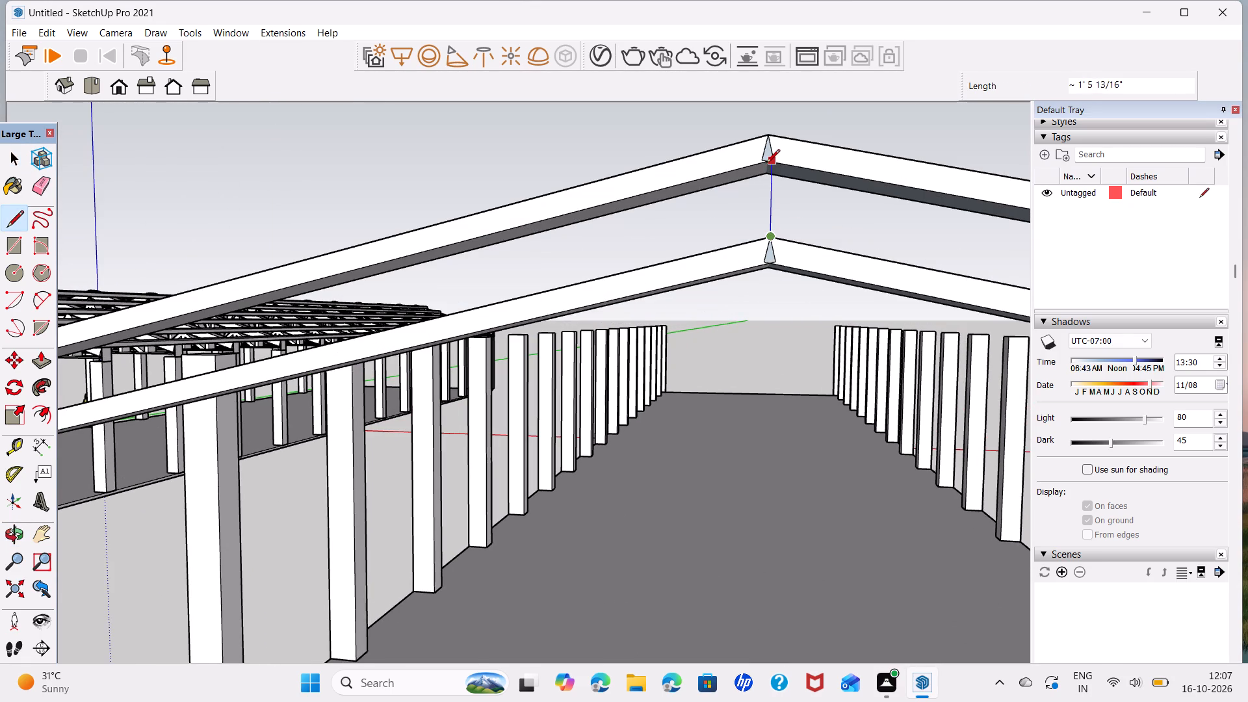
{"action": "scroll", "coordinate": [765, 161], "scroll_direction": "up", "scroll_amount": 6}
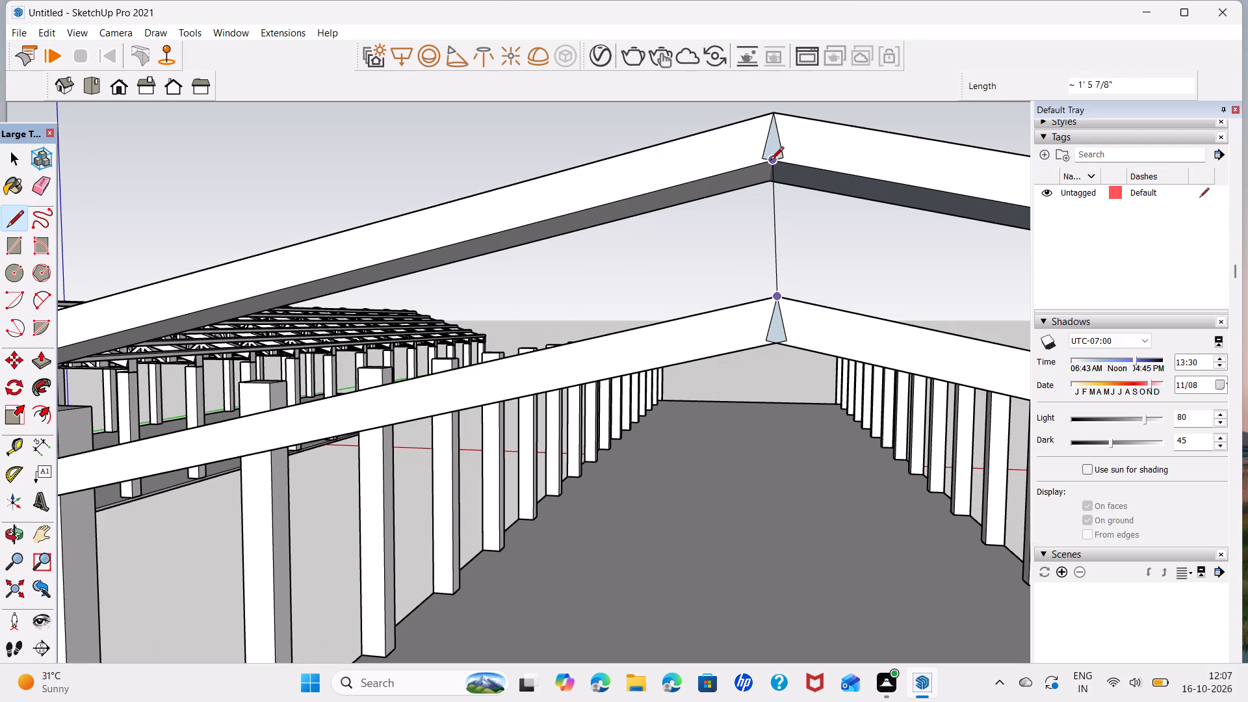
{"action": "scroll", "coordinate": [770, 162], "scroll_direction": "up", "scroll_amount": 5}
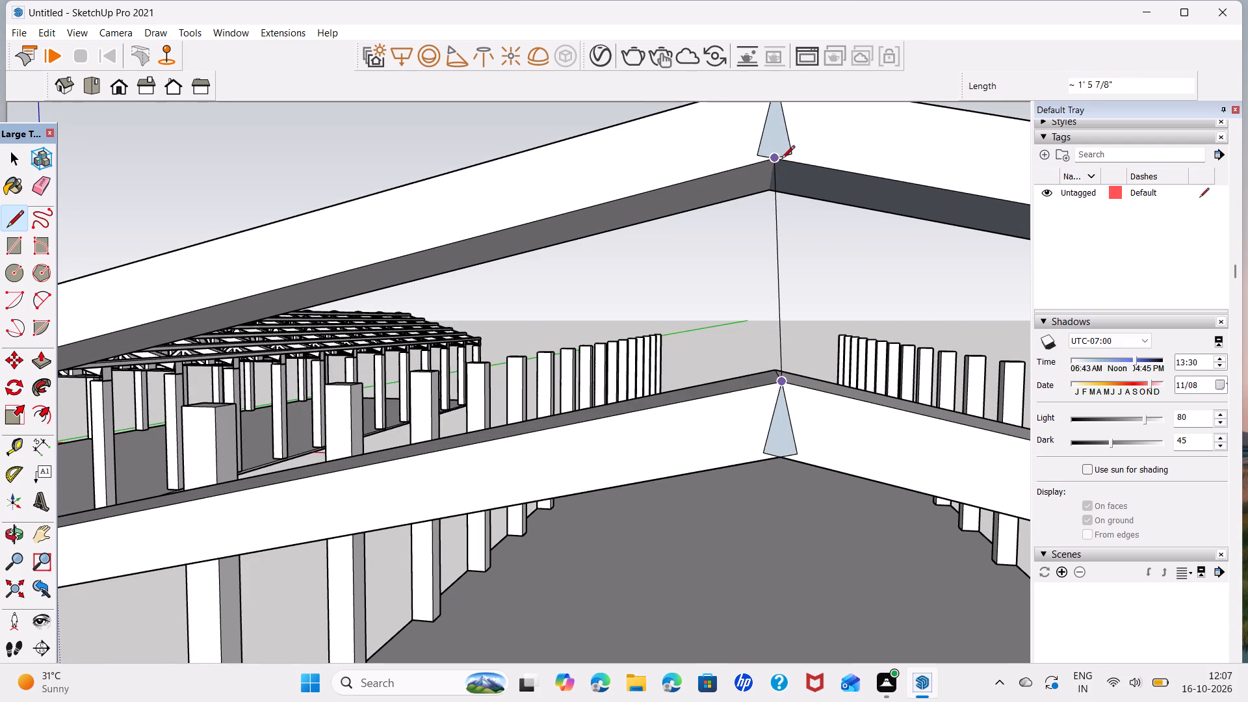
{"action": "left_click", "coordinate": [779, 155]}
{"action": "key", "text": "space"}
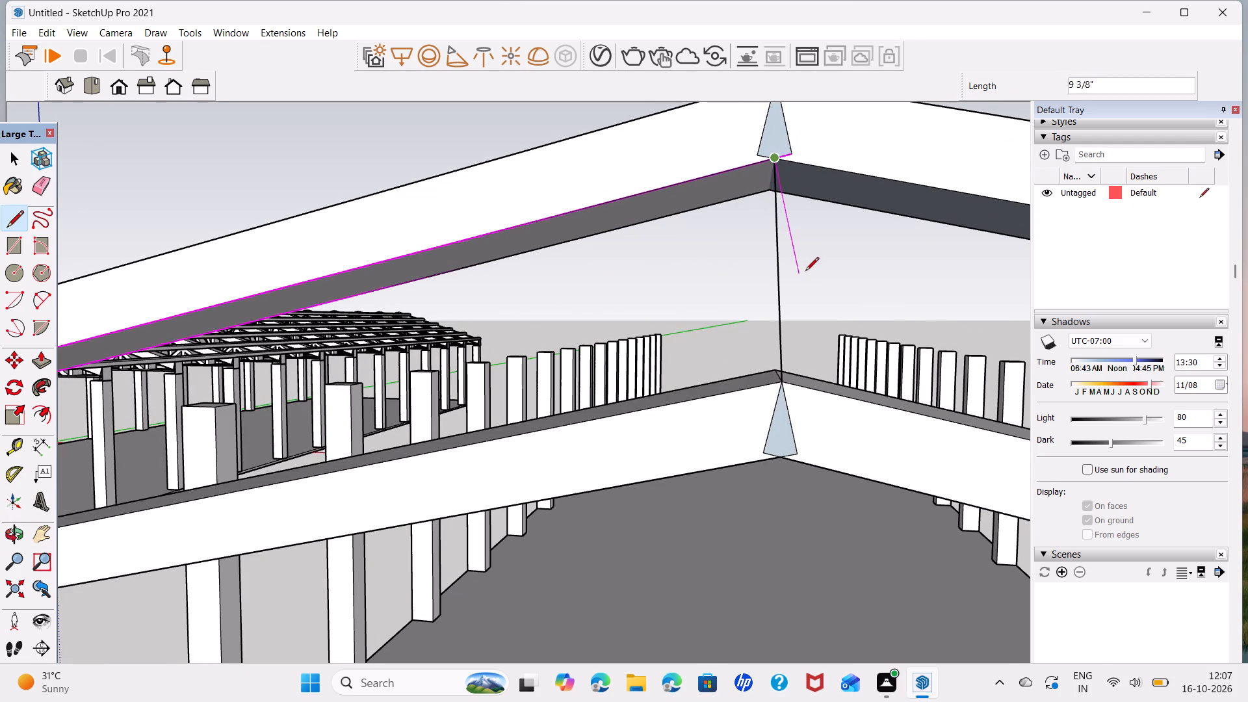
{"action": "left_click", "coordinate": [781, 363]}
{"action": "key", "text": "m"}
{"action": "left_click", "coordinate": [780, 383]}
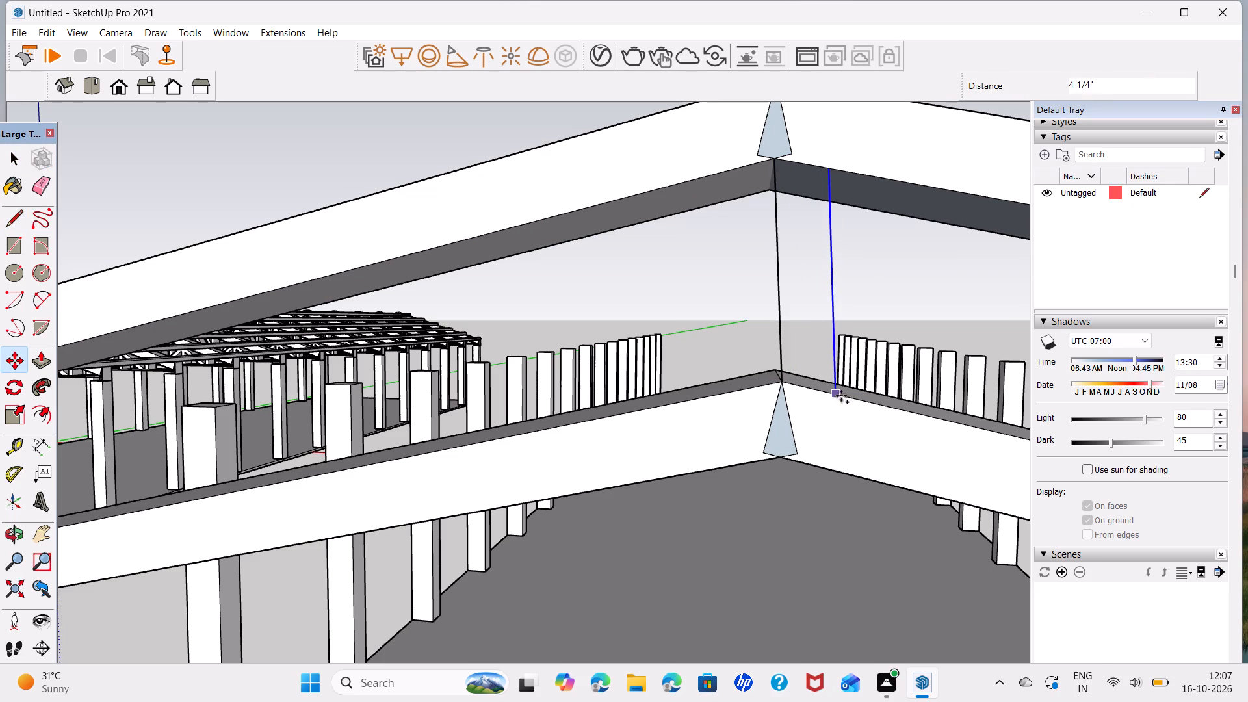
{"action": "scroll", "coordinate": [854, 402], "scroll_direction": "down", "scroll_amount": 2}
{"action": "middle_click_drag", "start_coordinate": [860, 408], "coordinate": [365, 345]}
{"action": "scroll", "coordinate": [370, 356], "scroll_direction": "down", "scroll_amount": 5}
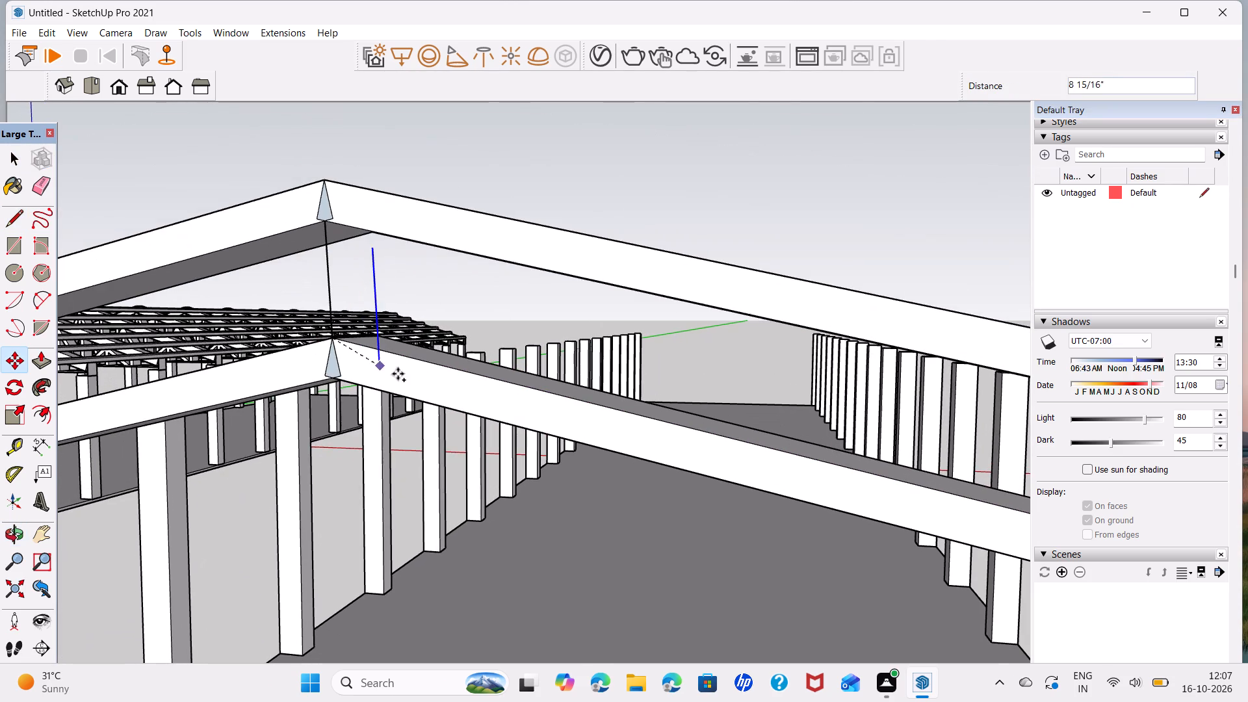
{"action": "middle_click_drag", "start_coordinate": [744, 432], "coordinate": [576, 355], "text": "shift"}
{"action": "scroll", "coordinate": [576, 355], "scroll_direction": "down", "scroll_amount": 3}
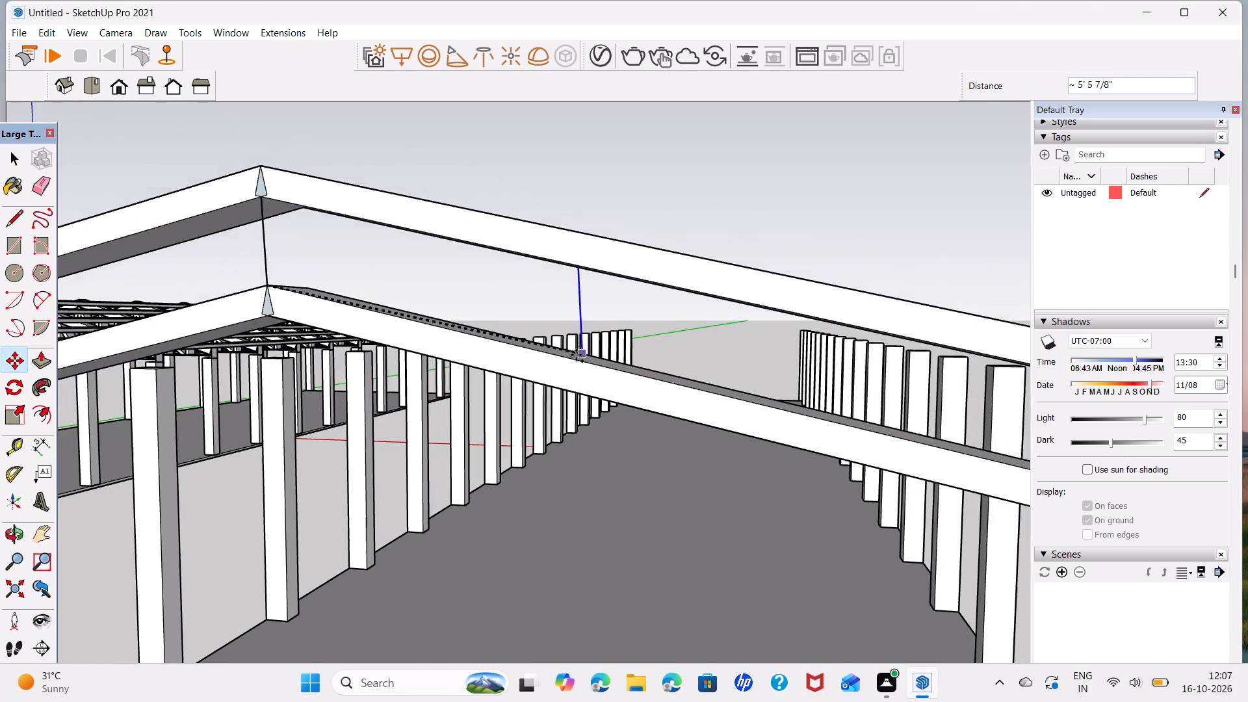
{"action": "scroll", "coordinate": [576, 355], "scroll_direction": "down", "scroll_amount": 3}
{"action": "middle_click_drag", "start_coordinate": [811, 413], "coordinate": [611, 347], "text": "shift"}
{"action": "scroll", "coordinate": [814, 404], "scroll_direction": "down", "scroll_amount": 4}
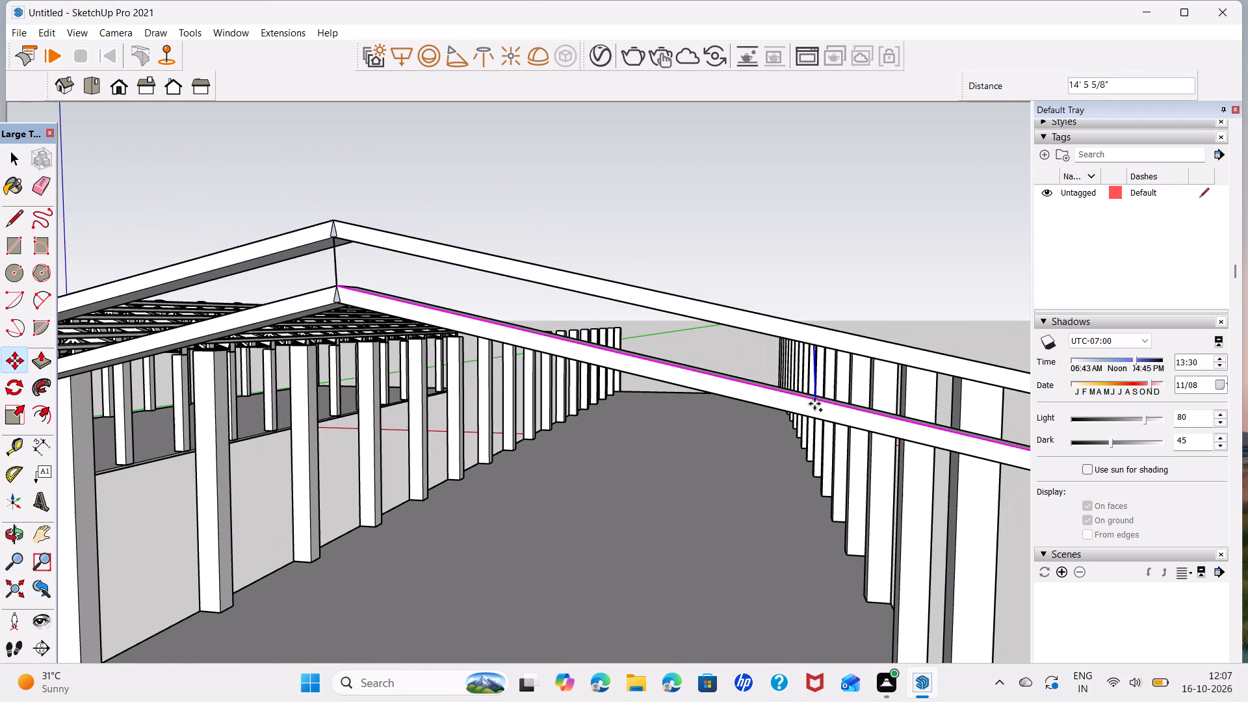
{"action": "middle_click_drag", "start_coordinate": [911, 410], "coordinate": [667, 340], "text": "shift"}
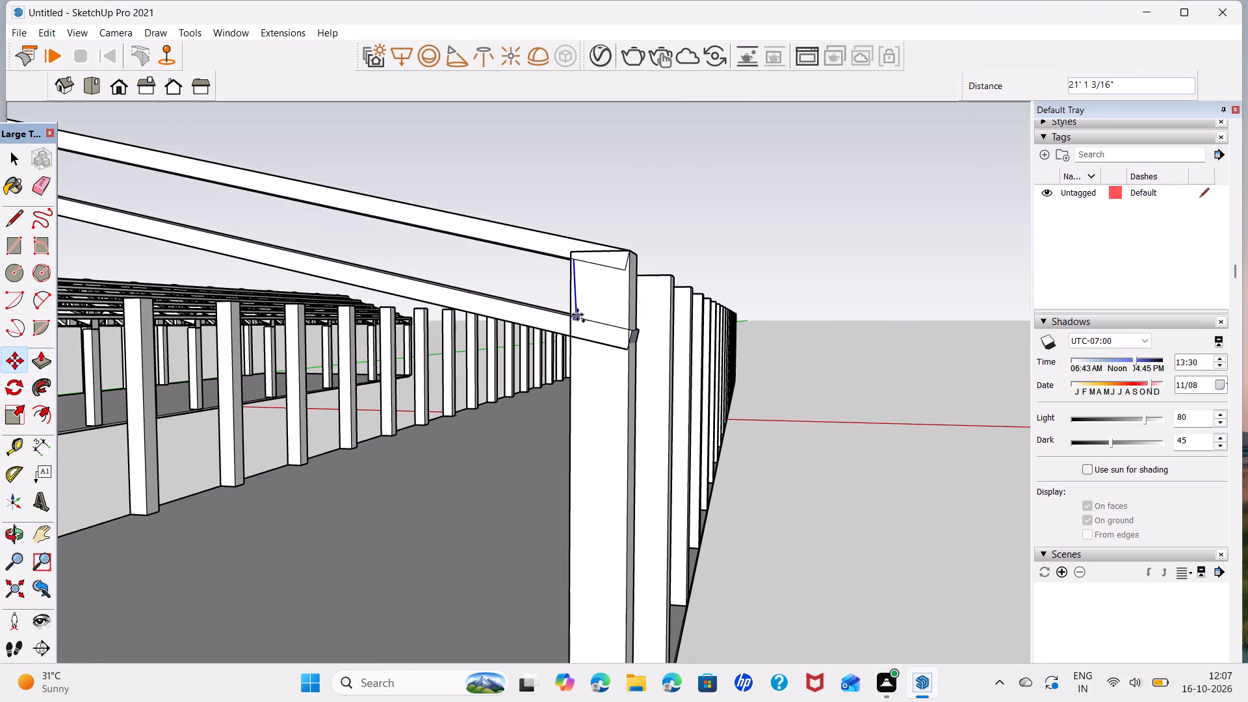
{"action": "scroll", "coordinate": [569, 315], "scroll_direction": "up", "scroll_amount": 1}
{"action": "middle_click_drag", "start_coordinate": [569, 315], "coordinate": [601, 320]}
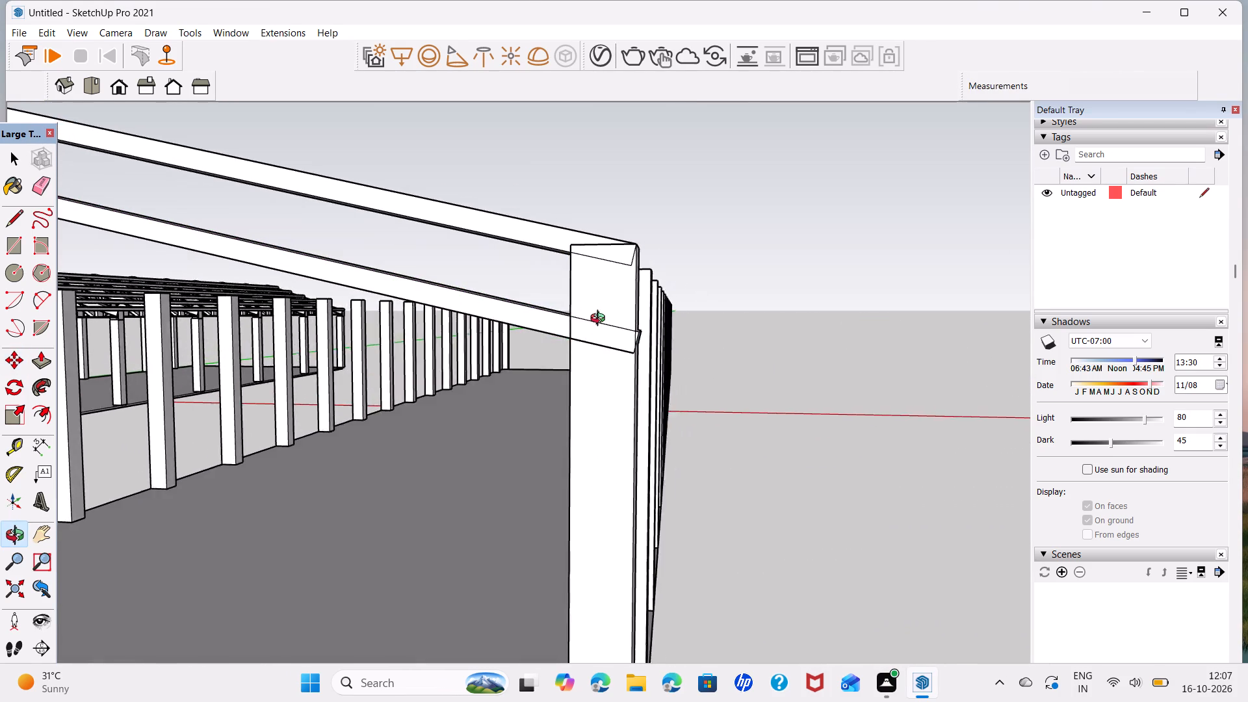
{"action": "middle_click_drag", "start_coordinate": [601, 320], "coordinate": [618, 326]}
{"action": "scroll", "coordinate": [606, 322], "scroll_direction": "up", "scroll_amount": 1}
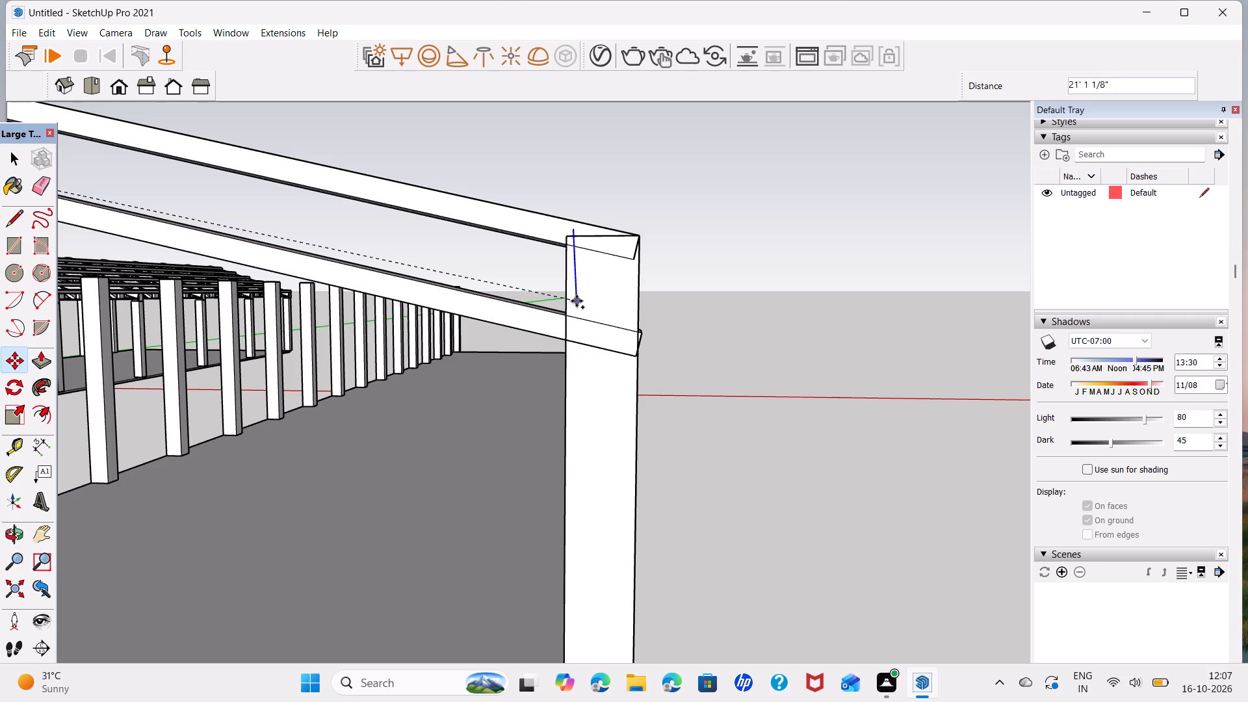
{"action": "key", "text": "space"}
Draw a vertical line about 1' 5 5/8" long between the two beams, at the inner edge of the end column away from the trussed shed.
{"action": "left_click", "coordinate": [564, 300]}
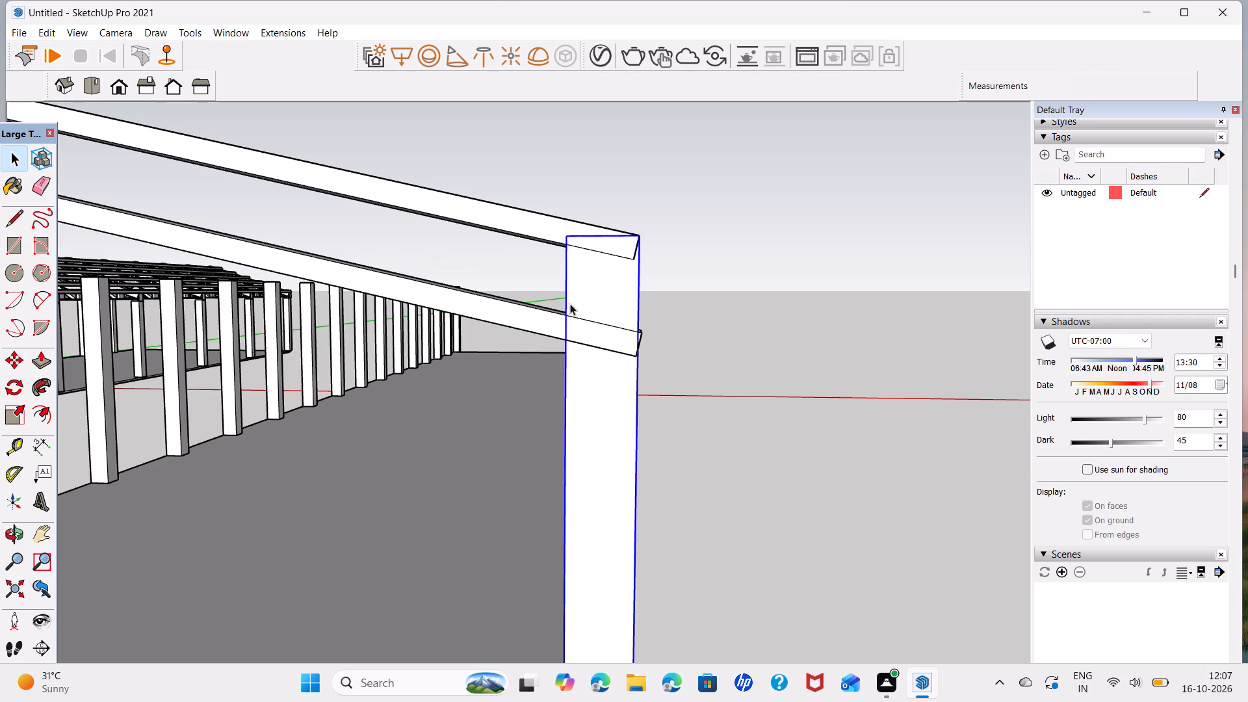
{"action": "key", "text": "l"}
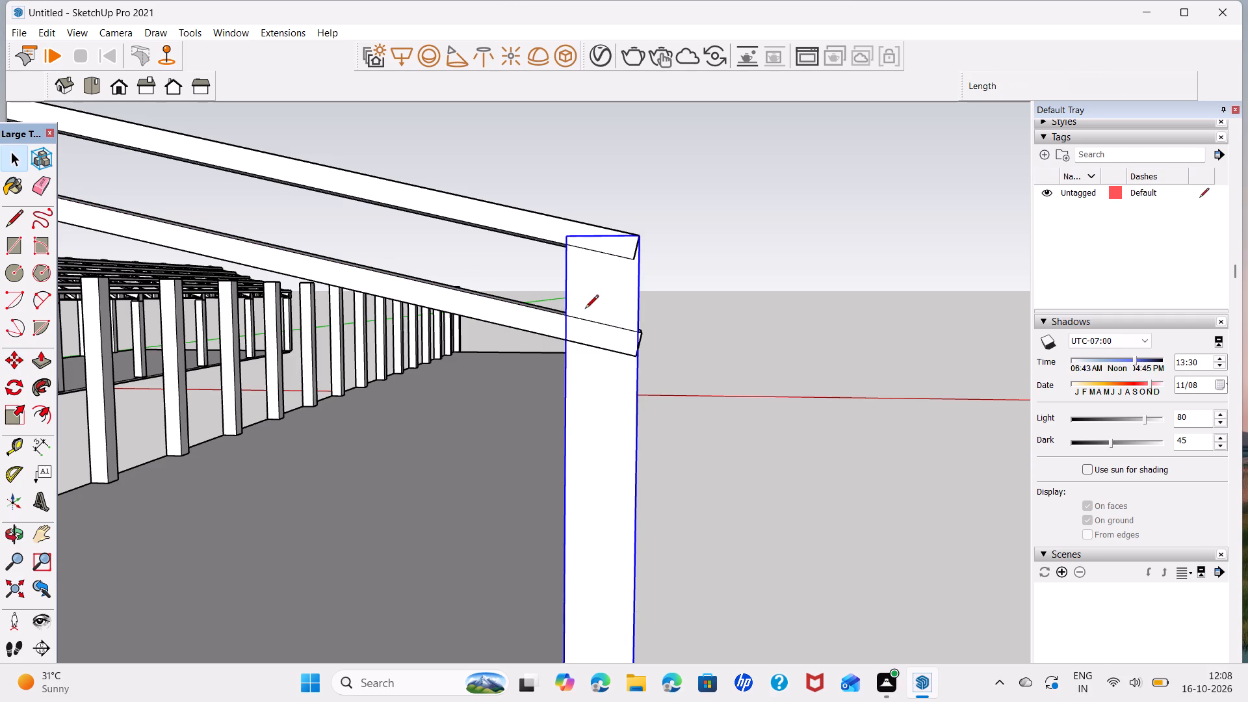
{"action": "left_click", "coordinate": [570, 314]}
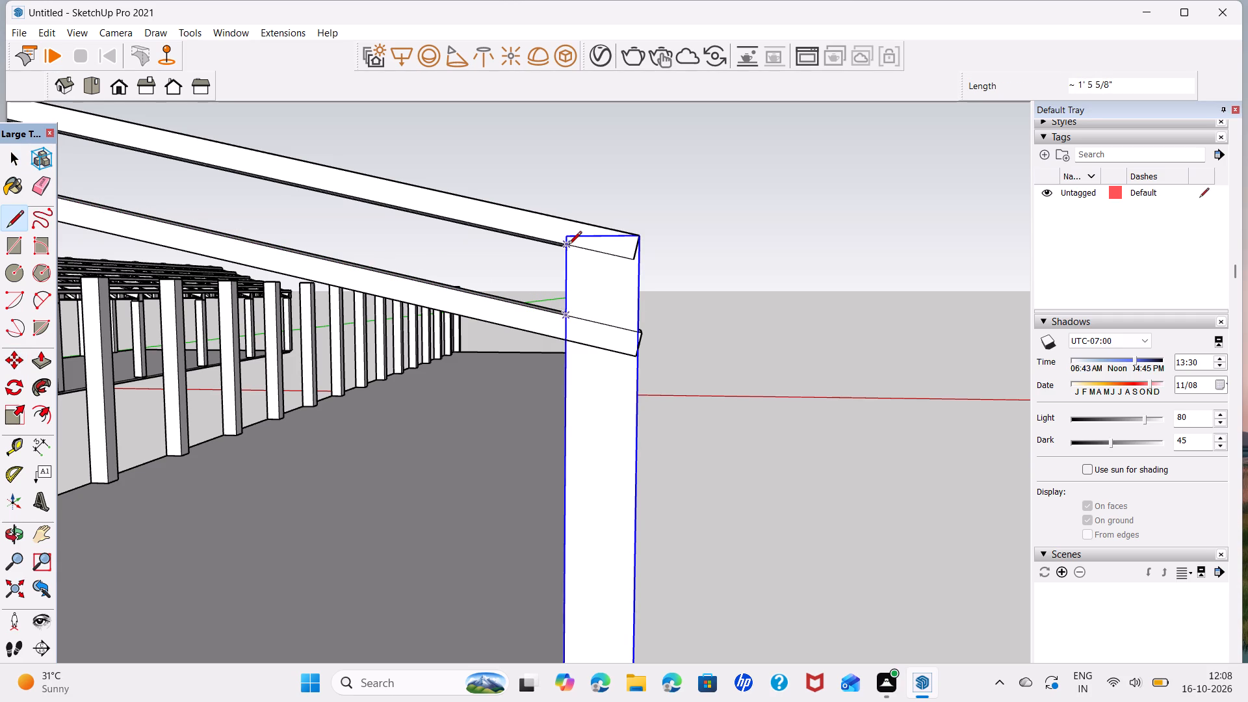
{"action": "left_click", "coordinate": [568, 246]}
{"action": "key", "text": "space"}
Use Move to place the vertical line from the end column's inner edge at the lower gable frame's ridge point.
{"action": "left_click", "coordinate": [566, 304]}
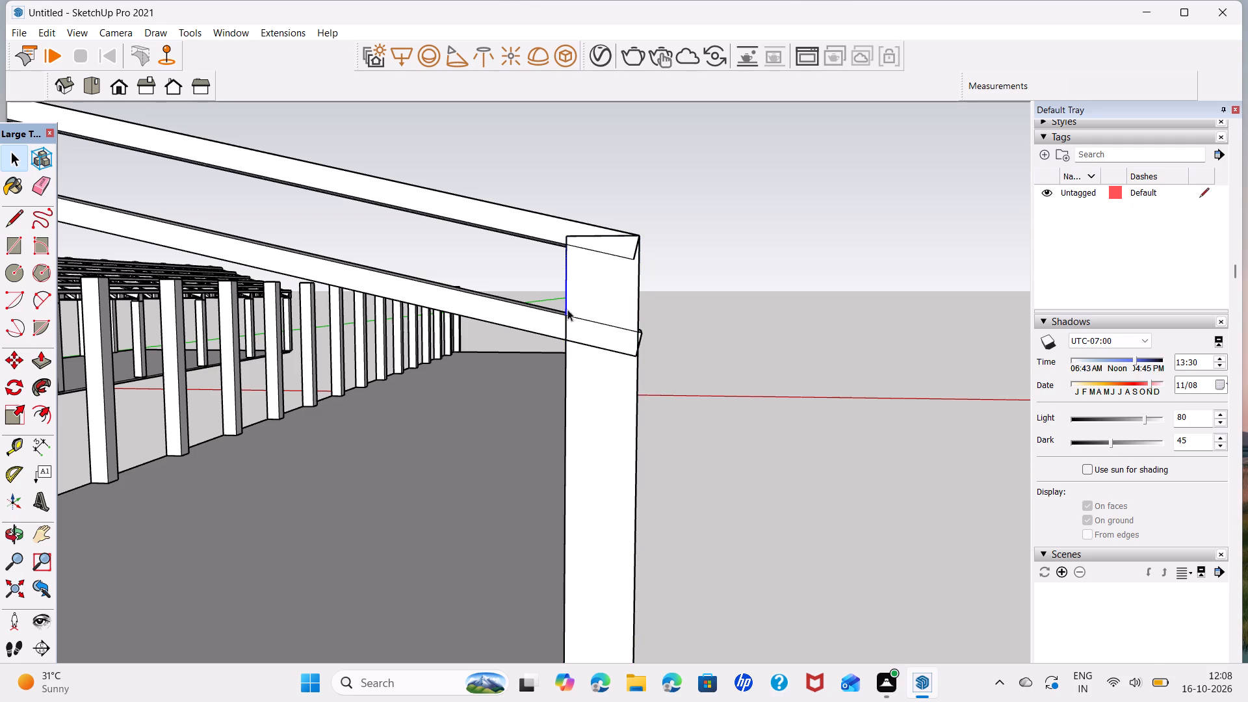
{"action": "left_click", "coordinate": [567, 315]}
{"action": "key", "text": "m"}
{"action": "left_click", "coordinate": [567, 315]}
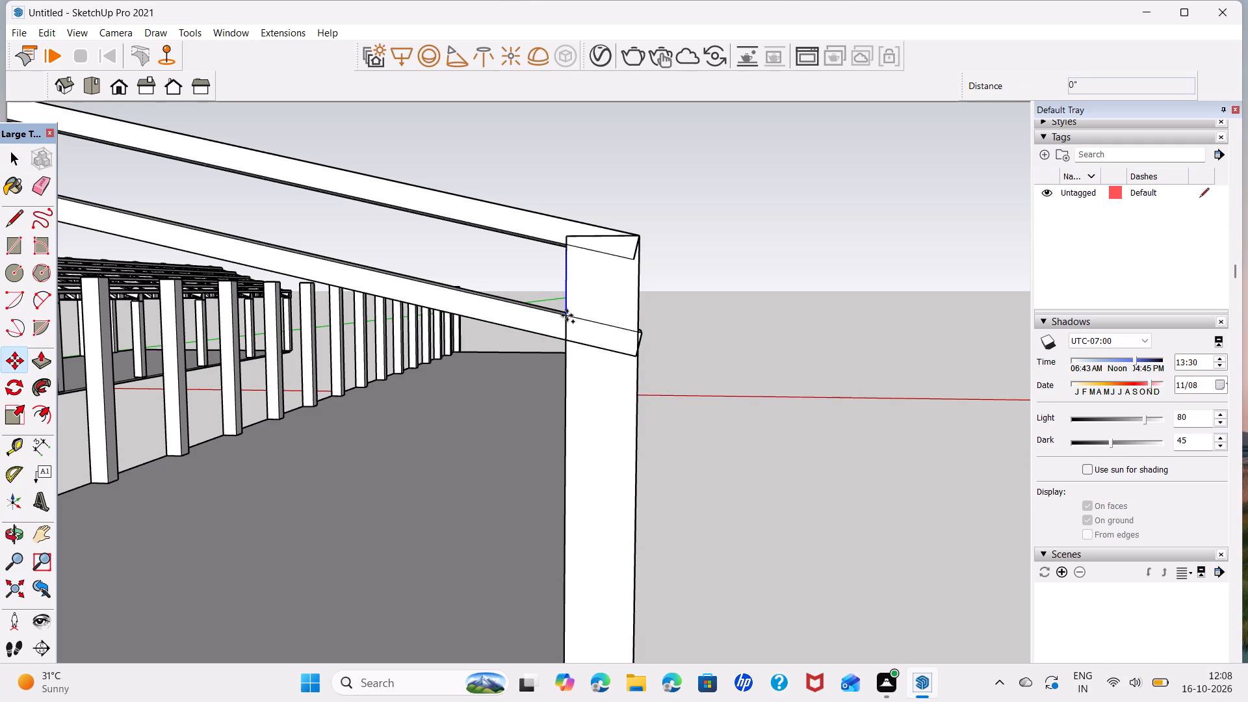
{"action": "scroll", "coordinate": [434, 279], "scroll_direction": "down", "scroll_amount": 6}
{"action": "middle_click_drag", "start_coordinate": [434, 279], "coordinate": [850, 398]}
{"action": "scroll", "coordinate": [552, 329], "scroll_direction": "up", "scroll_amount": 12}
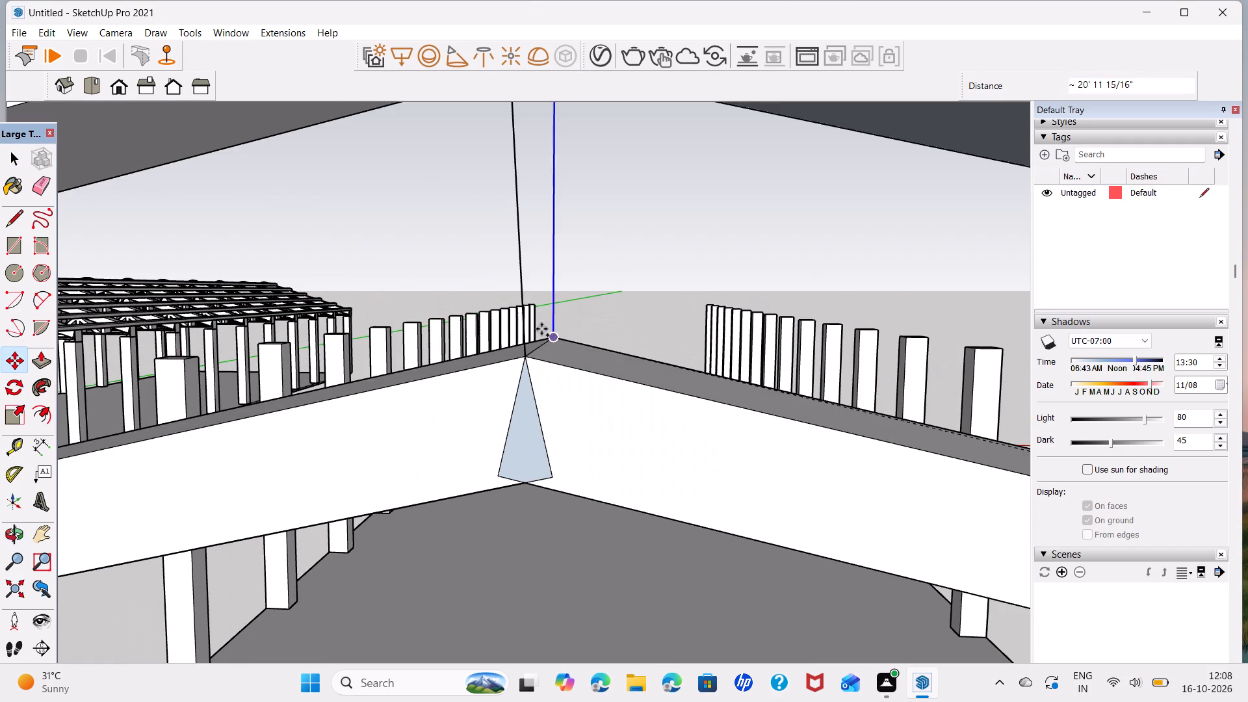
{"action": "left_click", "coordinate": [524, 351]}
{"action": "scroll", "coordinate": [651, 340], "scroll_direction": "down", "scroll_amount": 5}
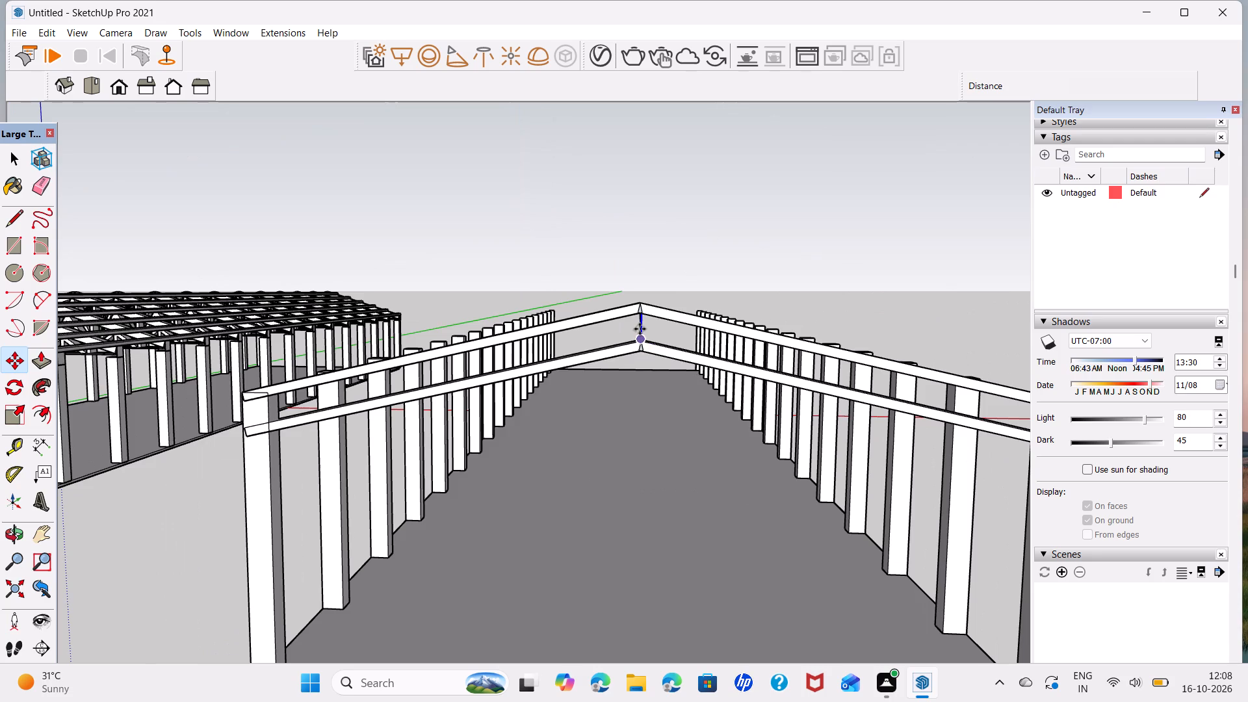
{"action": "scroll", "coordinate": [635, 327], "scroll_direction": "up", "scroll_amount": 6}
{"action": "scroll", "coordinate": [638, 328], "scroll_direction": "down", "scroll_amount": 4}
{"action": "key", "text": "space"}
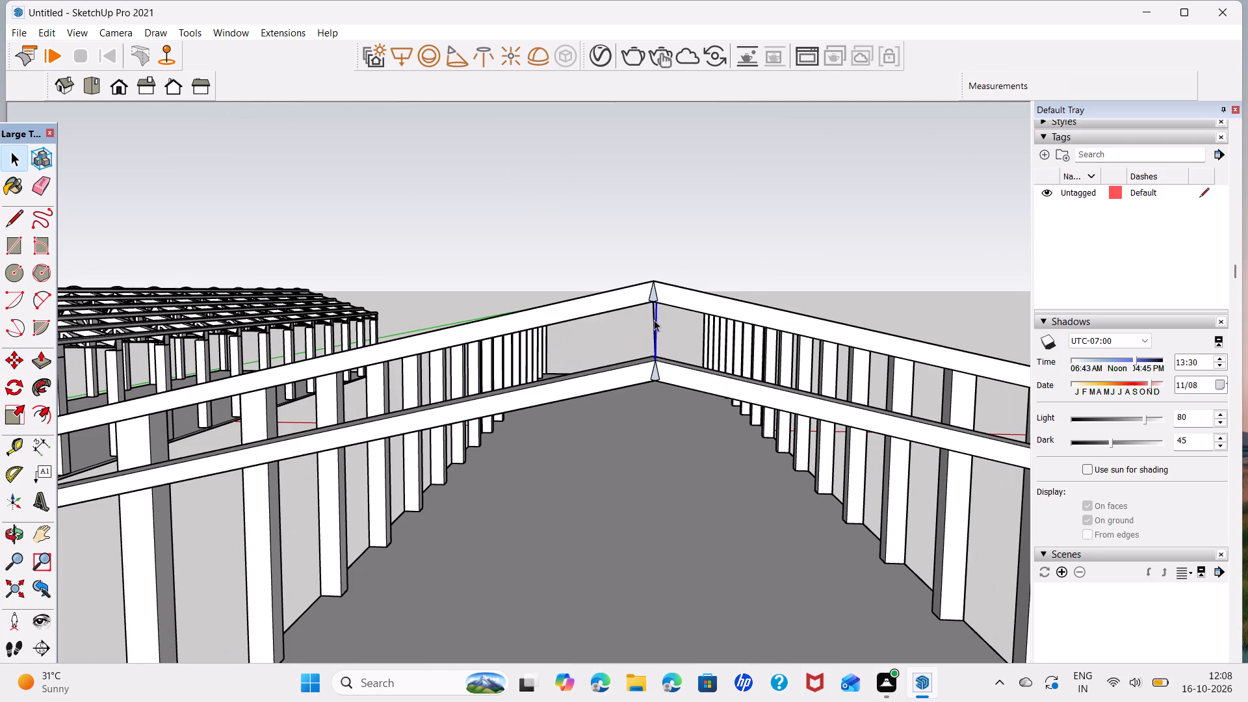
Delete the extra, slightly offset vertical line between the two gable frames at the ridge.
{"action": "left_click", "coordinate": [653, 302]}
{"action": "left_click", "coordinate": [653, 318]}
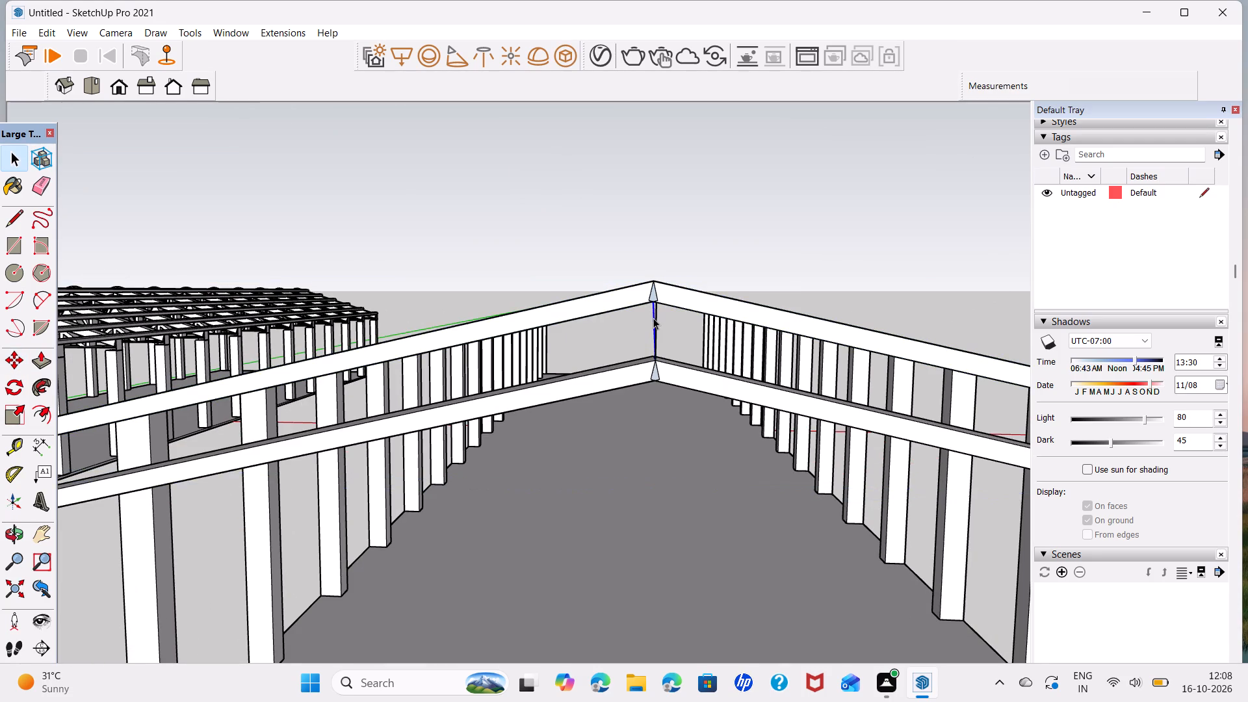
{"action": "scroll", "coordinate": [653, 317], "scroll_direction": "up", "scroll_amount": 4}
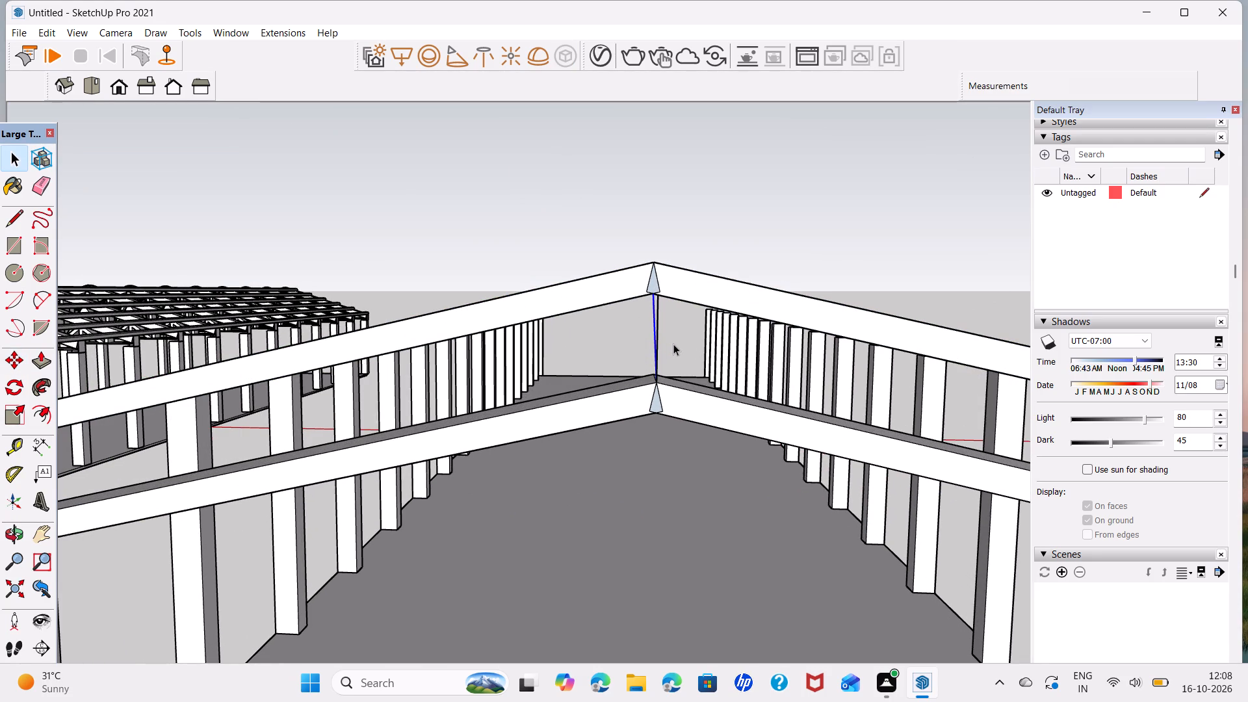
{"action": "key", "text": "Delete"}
Copy the vertical ridge line along the slope to the end column nearest the trussed shed, dividing the distance into 8 equal spaces.
{"action": "left_click", "coordinate": [656, 341]}
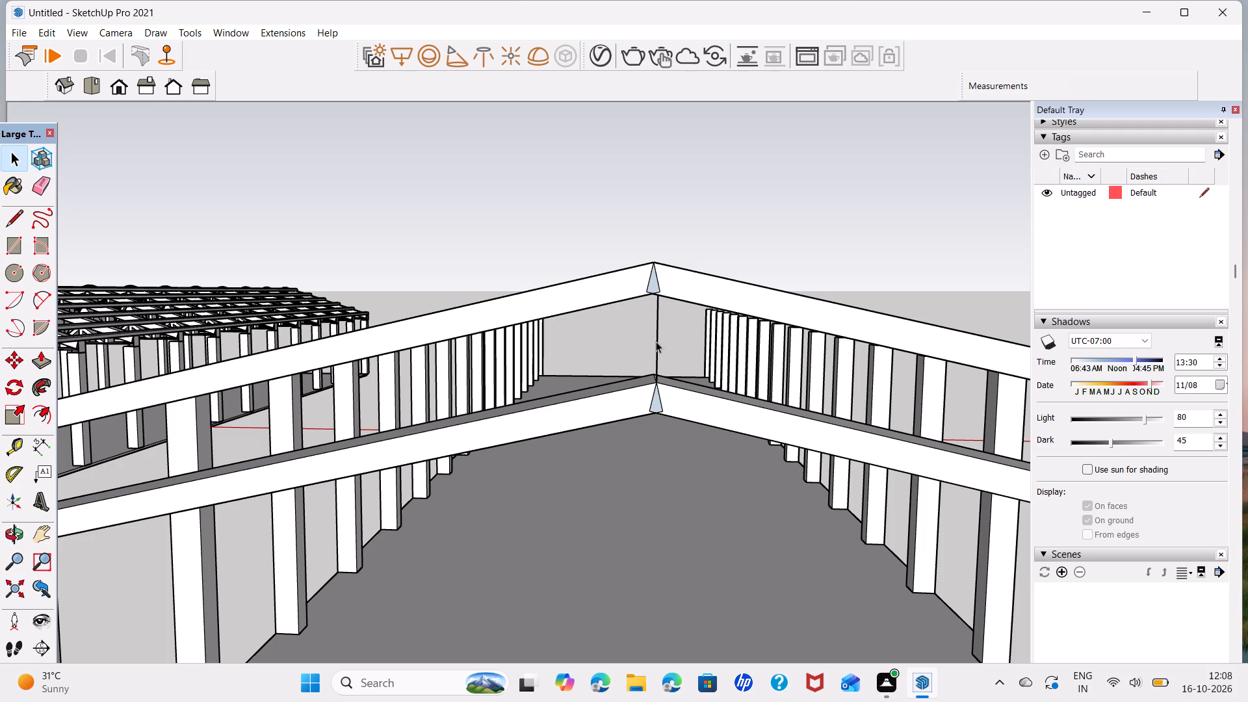
{"action": "key", "text": "m"}
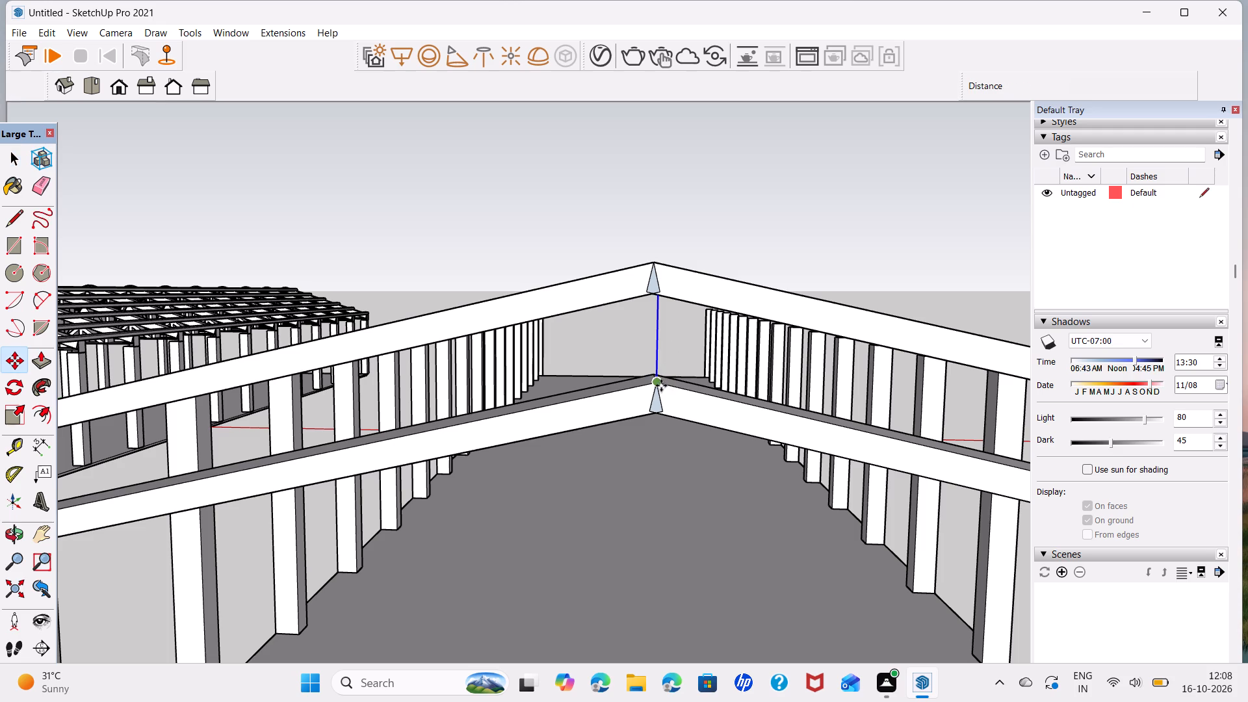
{"action": "left_click", "coordinate": [660, 385]}
{"action": "scroll", "coordinate": [351, 414], "scroll_direction": "down", "scroll_amount": 5}
{"action": "middle_click_drag", "start_coordinate": [351, 414], "coordinate": [608, 361], "text": "shift"}
{"action": "scroll", "coordinate": [597, 374], "scroll_direction": "up", "scroll_amount": 12}
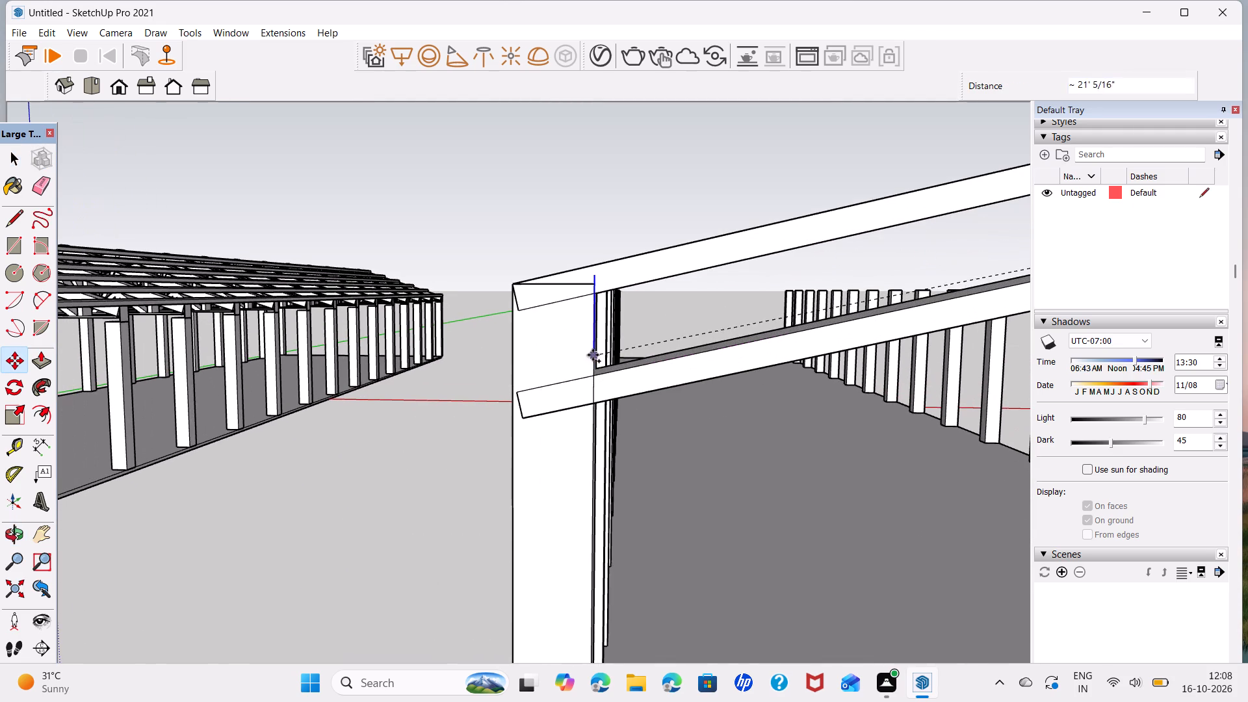
{"action": "left_click", "coordinate": [590, 375]}
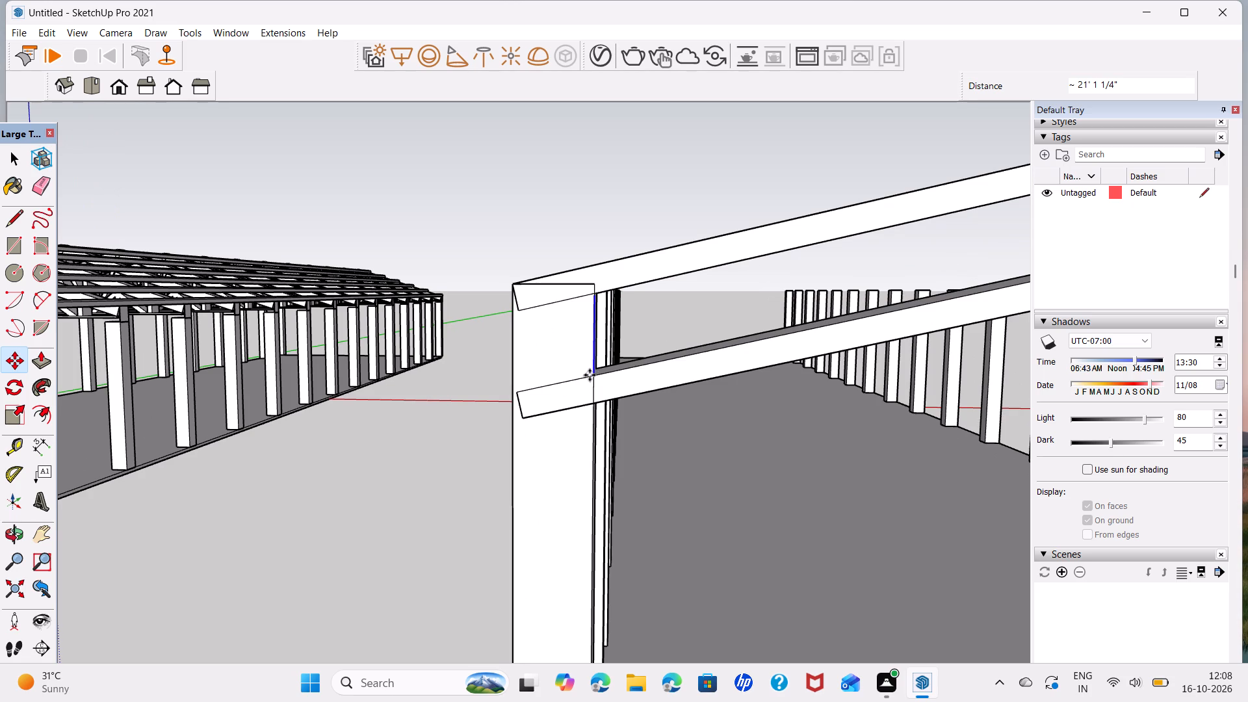
{"action": "type", "text": "/8"}
{"action": "key", "text": "Return"}
{"action": "key", "text": "space"}
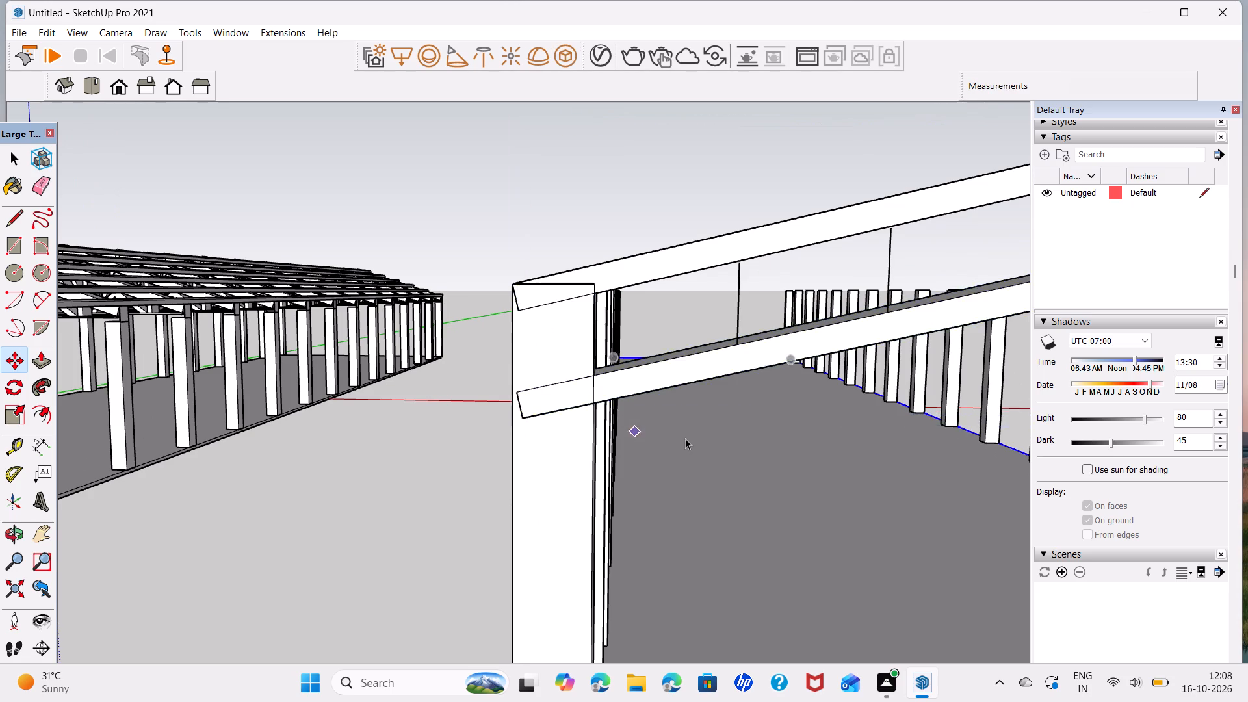
Copy the vertical ridge line down the other slope to the opposite end column's inner edge, dividing the distance into 8 equal spaces.
{"action": "scroll", "coordinate": [755, 429], "scroll_direction": "down", "scroll_amount": 7}
{"action": "middle_click_drag", "start_coordinate": [933, 419], "coordinate": [647, 351]}
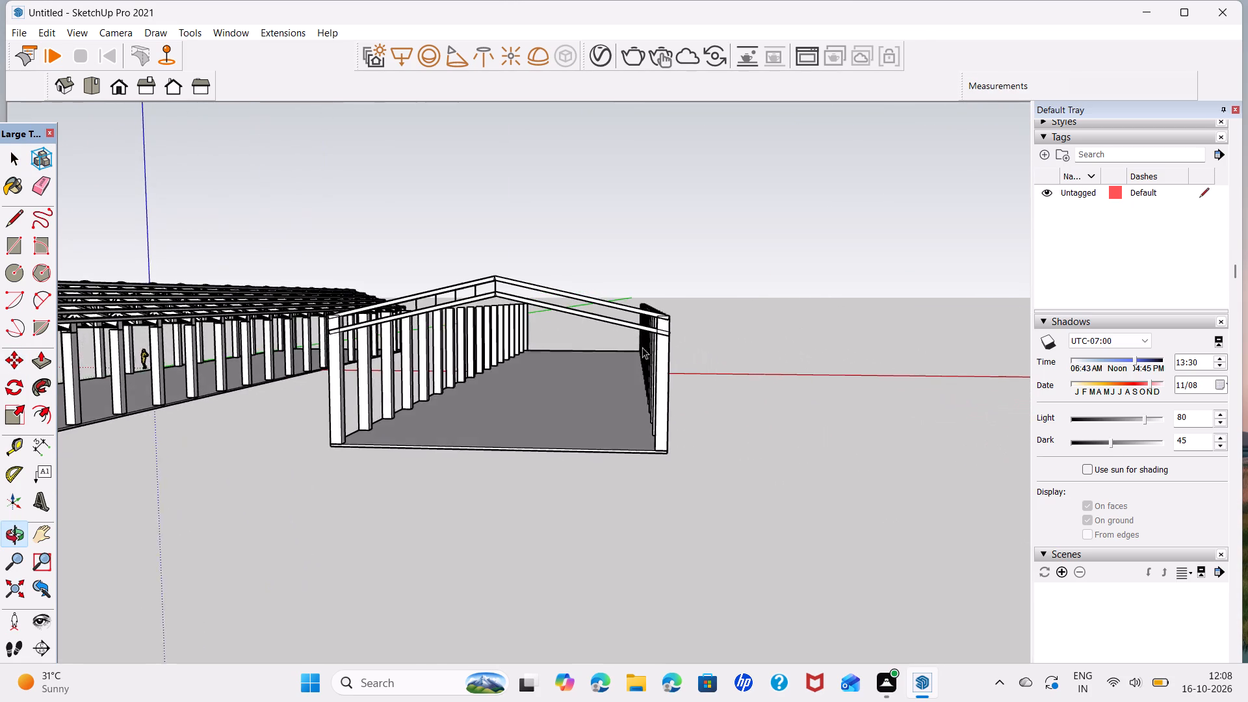
{"action": "scroll", "coordinate": [467, 281], "scroll_direction": "up", "scroll_amount": 7}
{"action": "scroll", "coordinate": [536, 293], "scroll_direction": "up", "scroll_amount": 6}
{"action": "scroll", "coordinate": [521, 284], "scroll_direction": "down", "scroll_amount": 4}
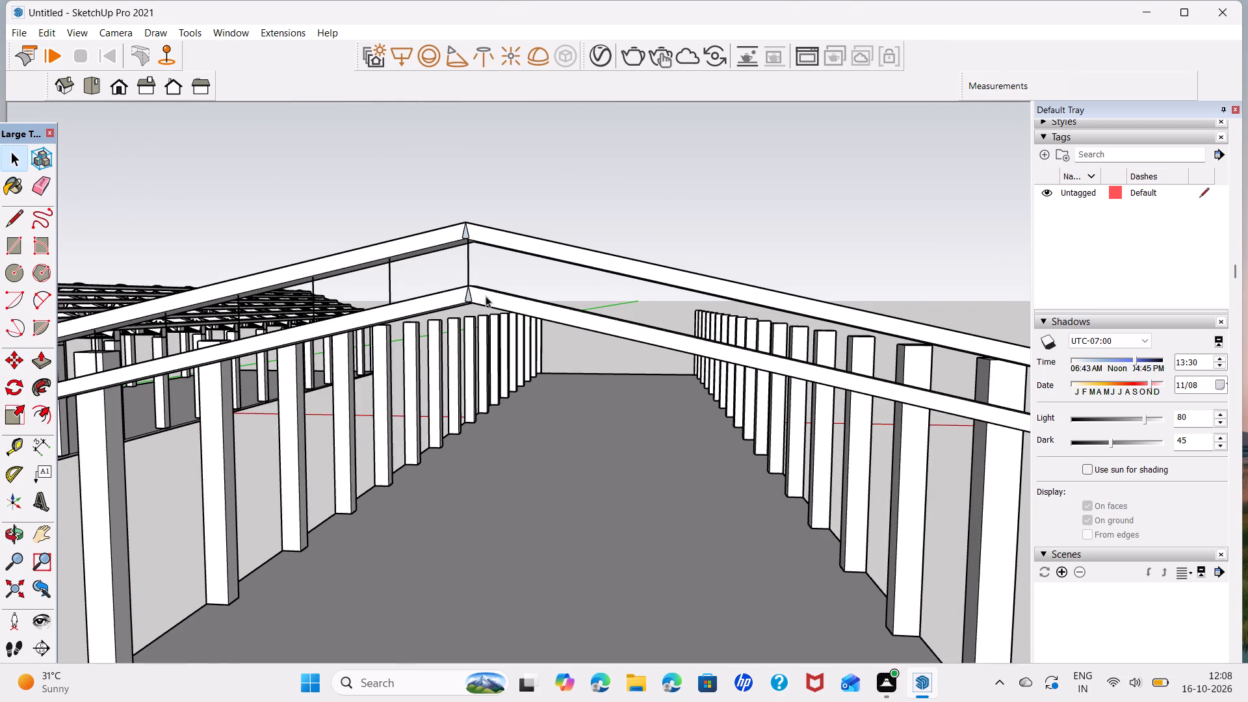
{"action": "left_click", "coordinate": [469, 266]}
{"action": "key", "text": "m"}
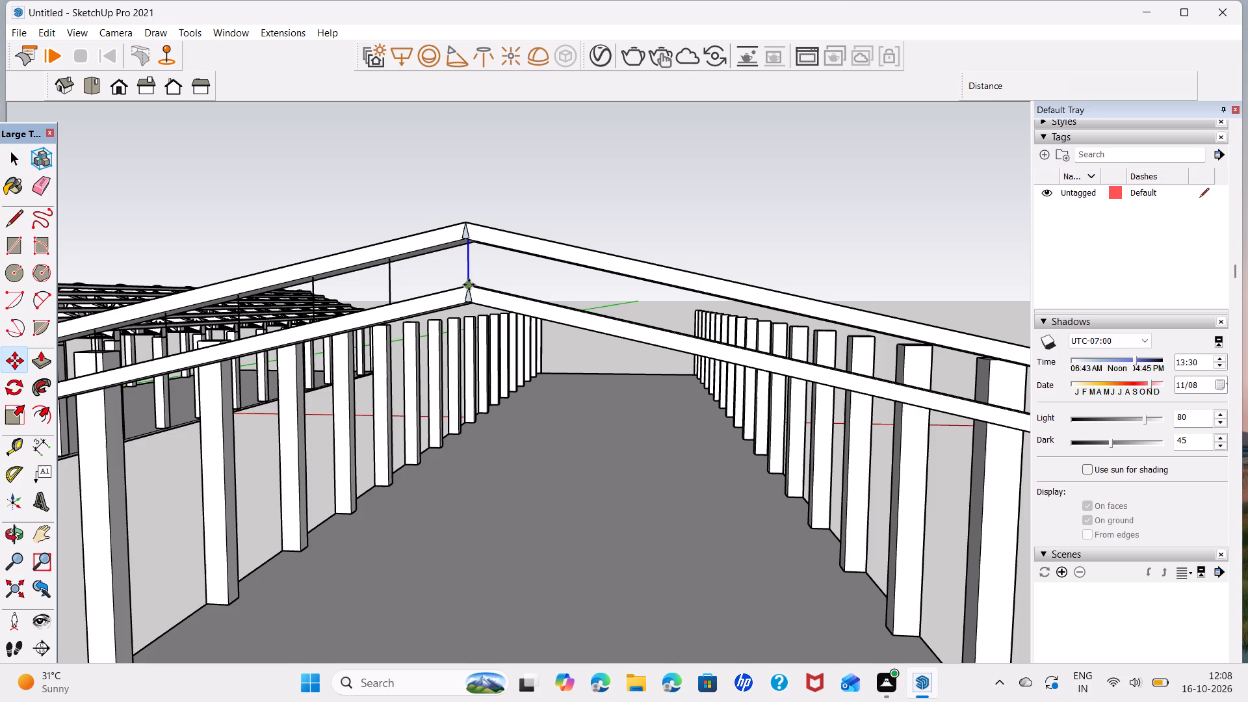
{"action": "left_click", "coordinate": [469, 285]}
{"action": "scroll", "coordinate": [827, 365], "scroll_direction": "down", "scroll_amount": 3}
{"action": "middle_click_drag", "start_coordinate": [831, 366], "coordinate": [598, 308]}
{"action": "scroll", "coordinate": [822, 356], "scroll_direction": "up", "scroll_amount": 6}
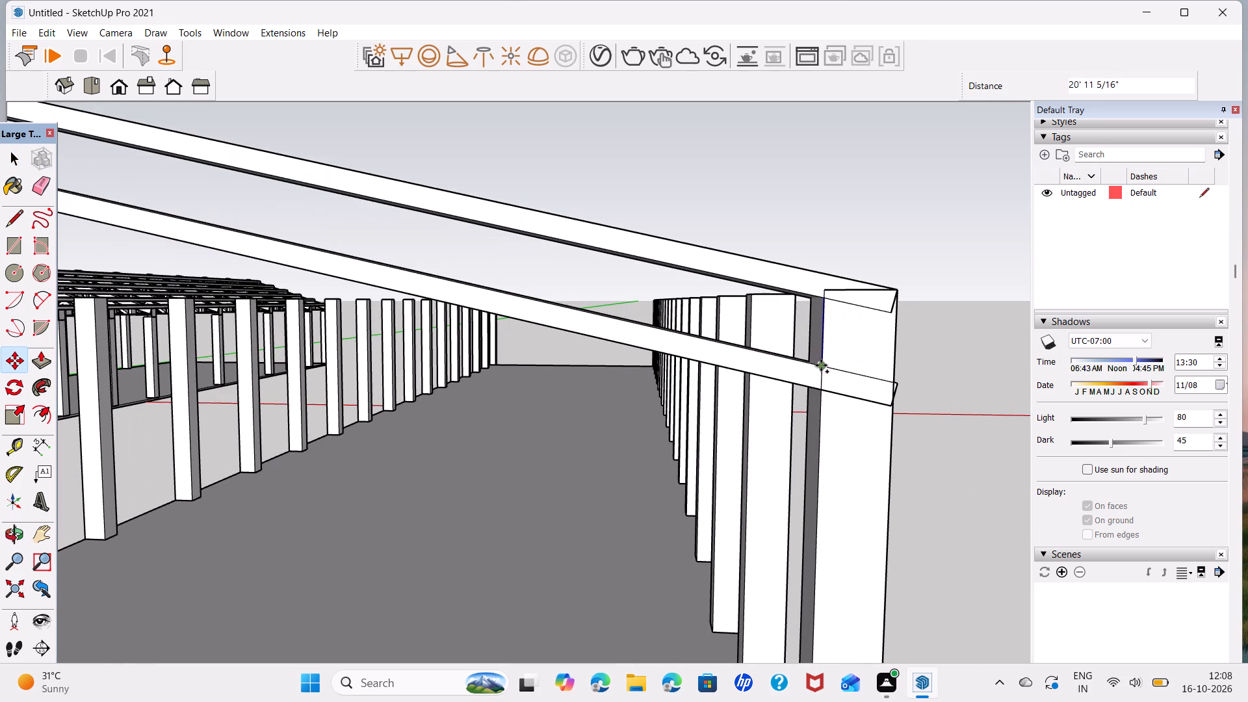
{"action": "left_click", "coordinate": [821, 365]}
{"action": "type", "text": "/8"}
{"action": "key", "text": "Return"}
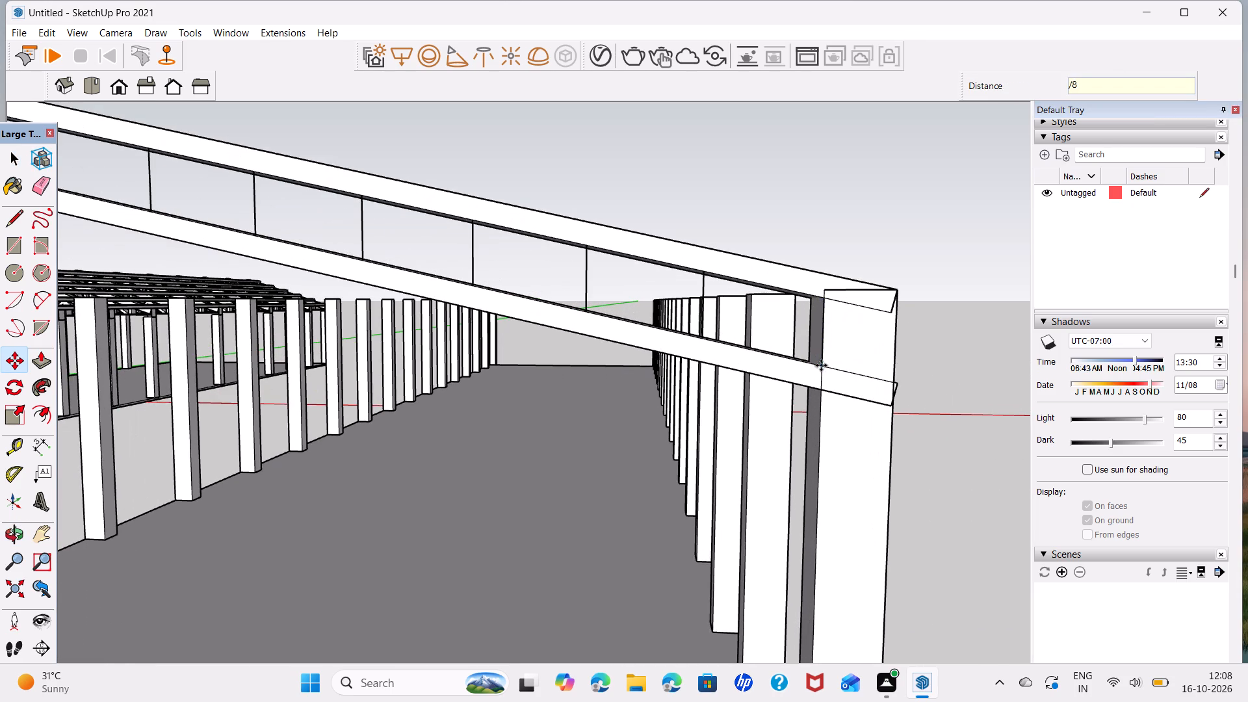
{"action": "key", "text": "space"}
{"action": "scroll", "coordinate": [540, 339], "scroll_direction": "down", "scroll_amount": 5}
{"action": "middle_click_drag", "start_coordinate": [456, 338], "coordinate": [681, 409]}
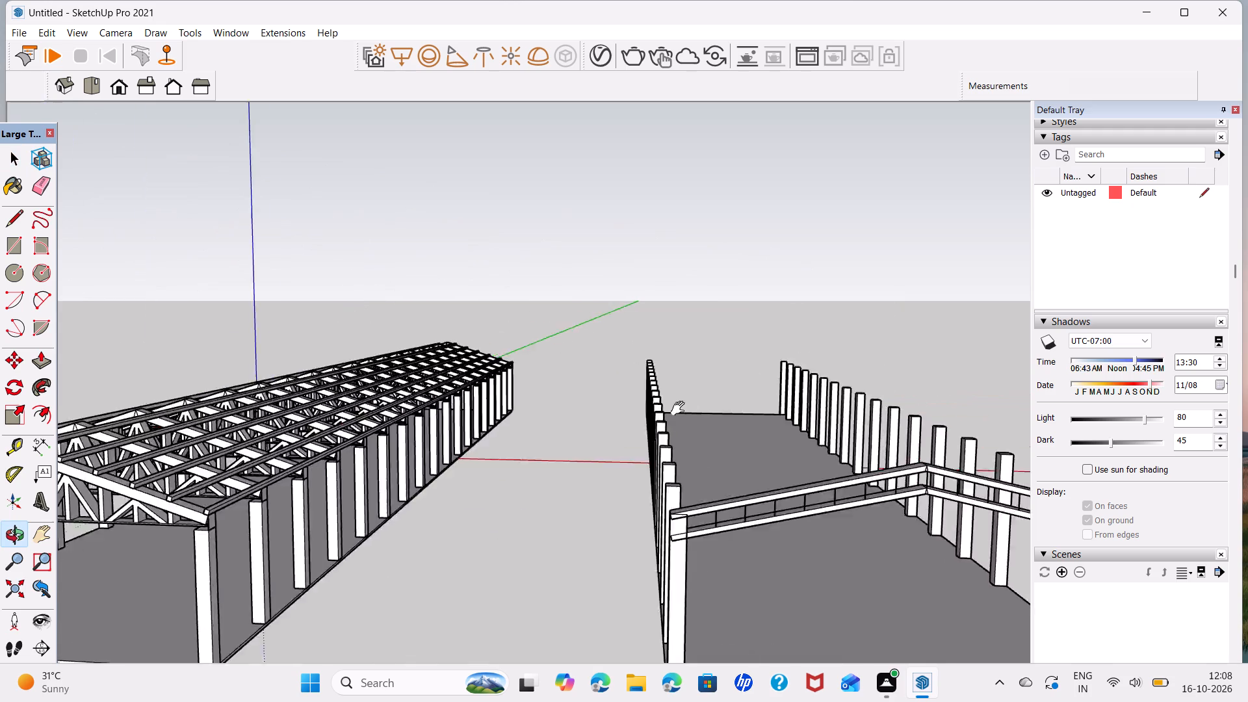
Draw connected zigzag web diagonals across the first four panels, starting at the inner edge of the end column nearest the trussed shed.
{"action": "middle_click_drag", "start_coordinate": [681, 409], "coordinate": [512, 360]}
{"action": "scroll", "coordinate": [349, 389], "scroll_direction": "up", "scroll_amount": 5}
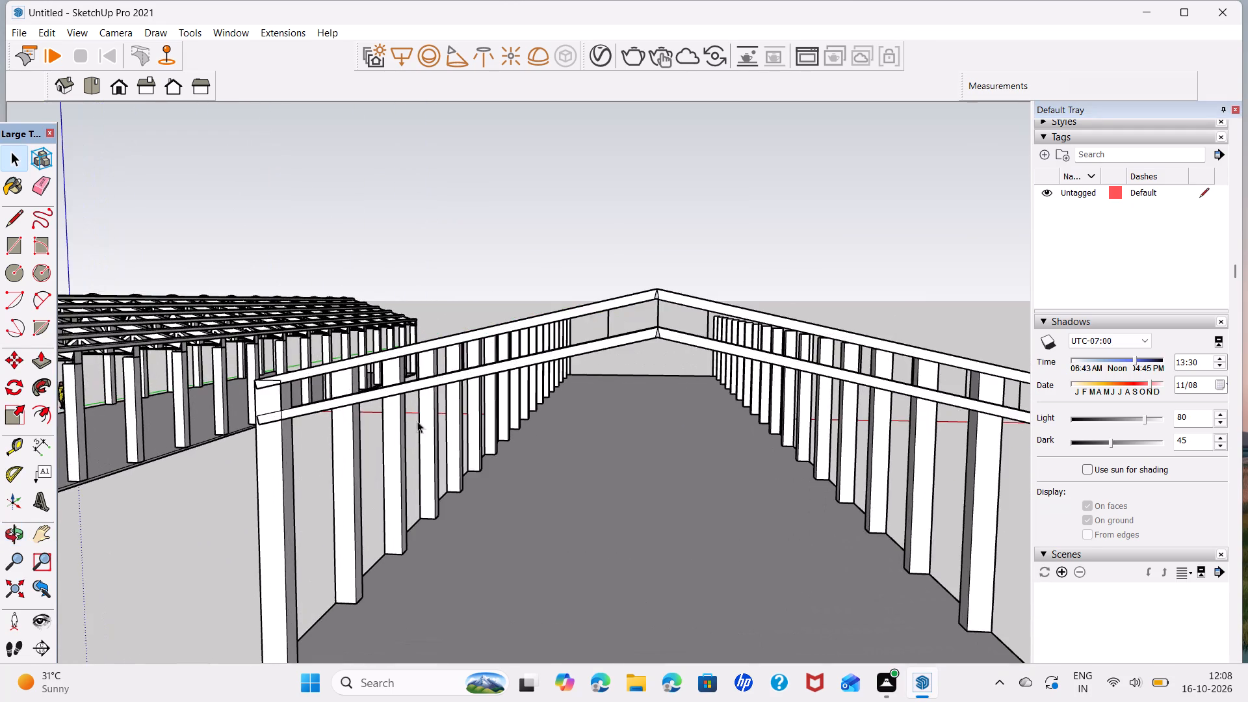
{"action": "middle_click_drag", "start_coordinate": [448, 430], "coordinate": [496, 418]}
{"action": "scroll", "coordinate": [652, 315], "scroll_direction": "up", "scroll_amount": 2}
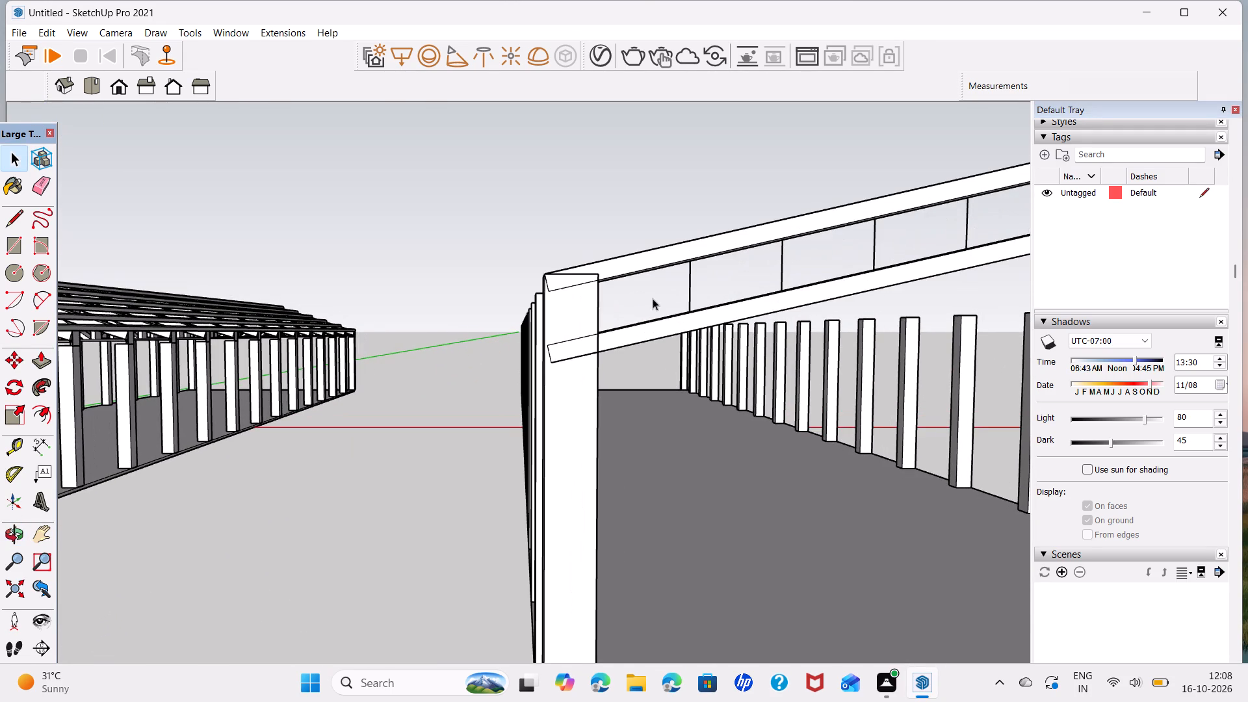
{"action": "key", "text": "l"}
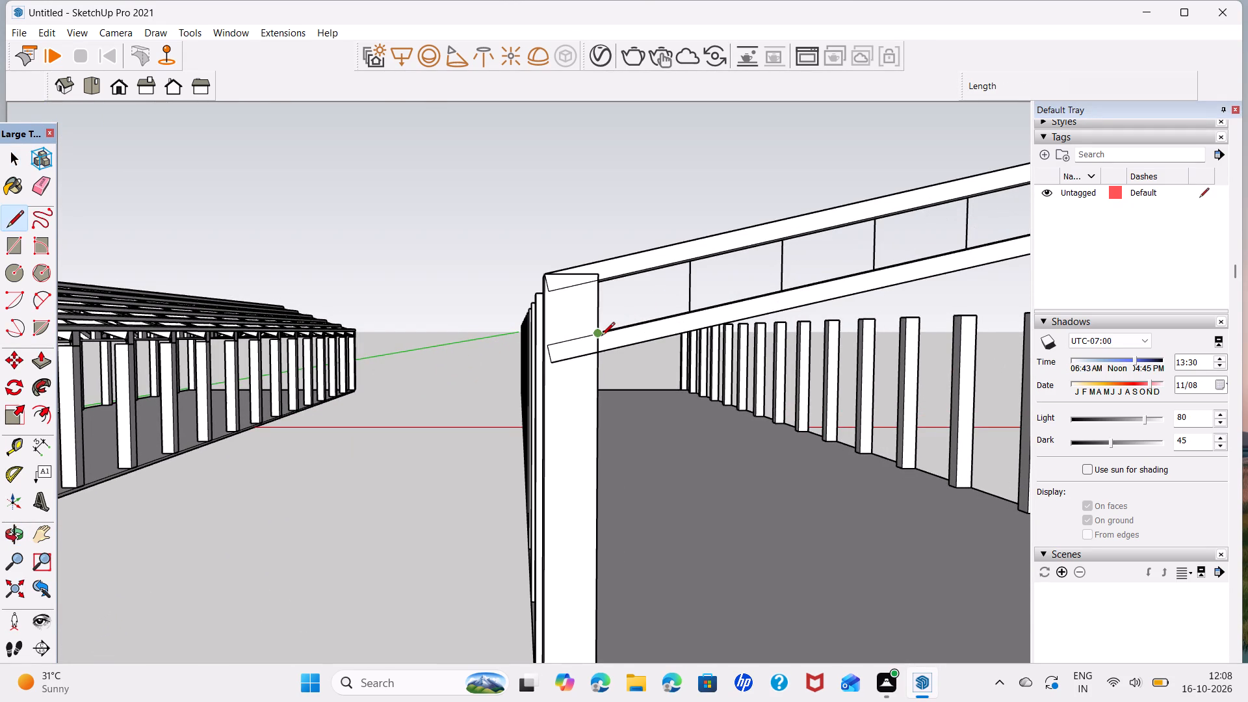
{"action": "left_click", "coordinate": [601, 337]}
{"action": "left_click", "coordinate": [692, 257]}
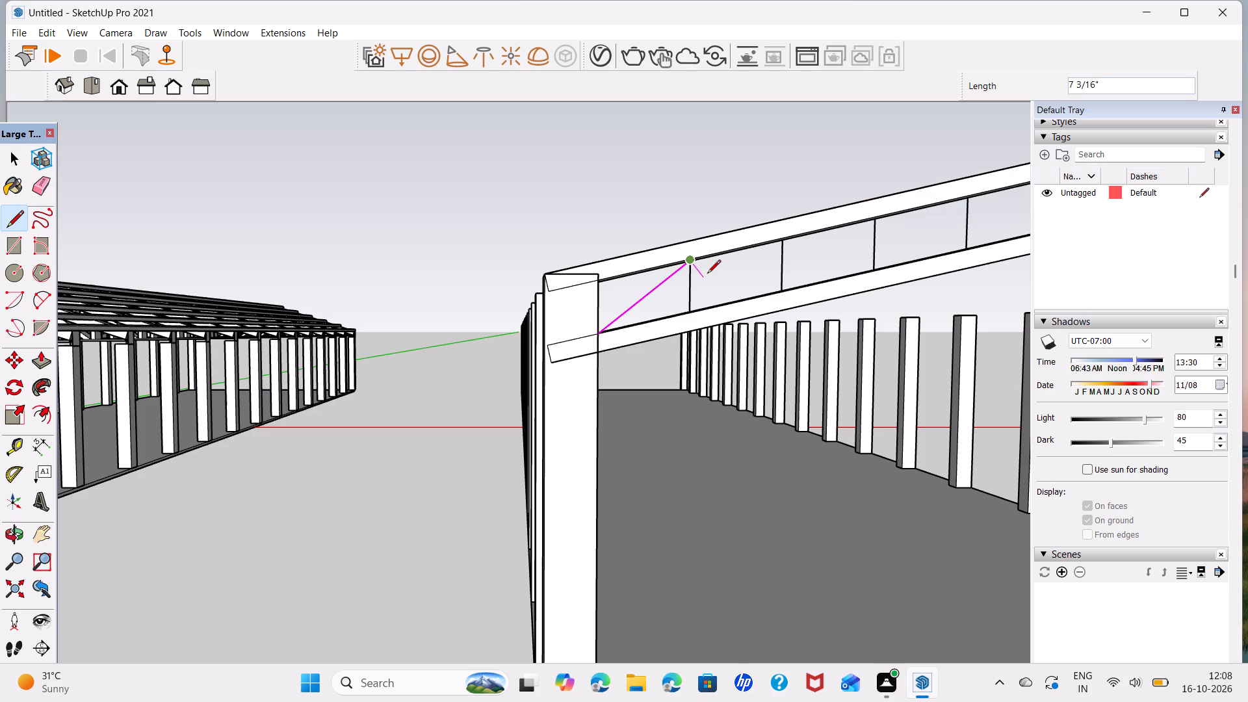
{"action": "left_click", "coordinate": [781, 292]}
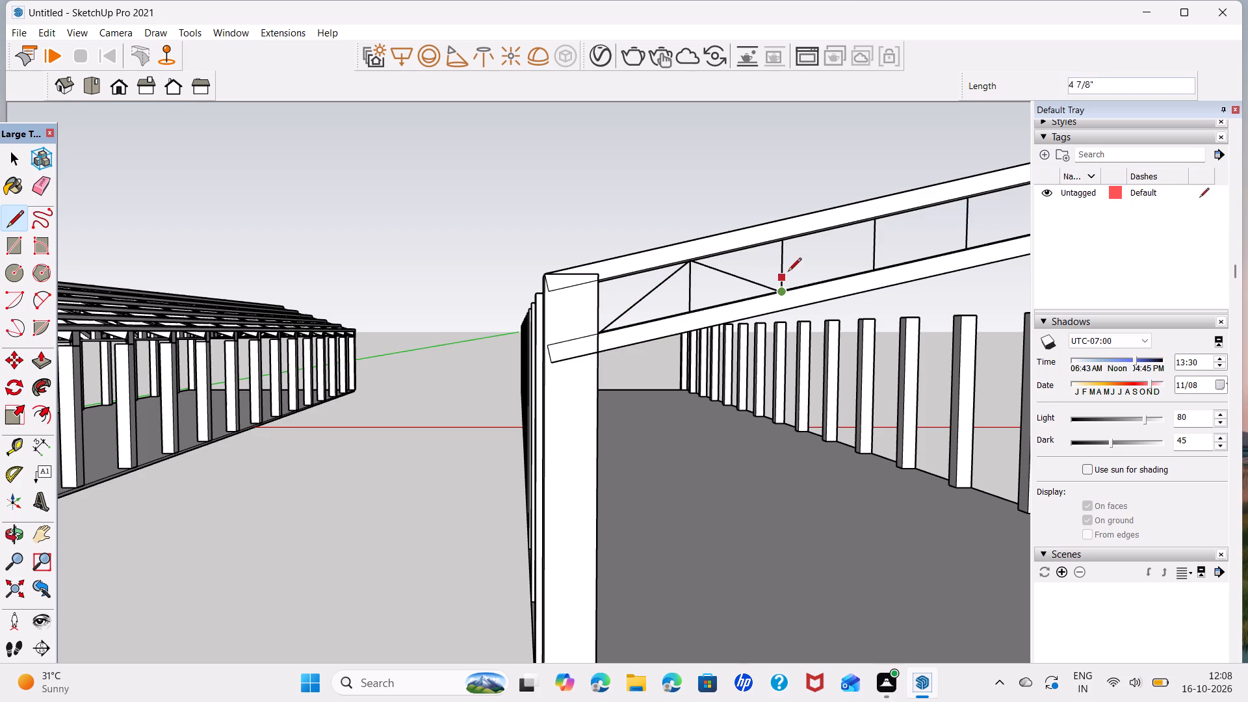
{"action": "left_click", "coordinate": [878, 218]}
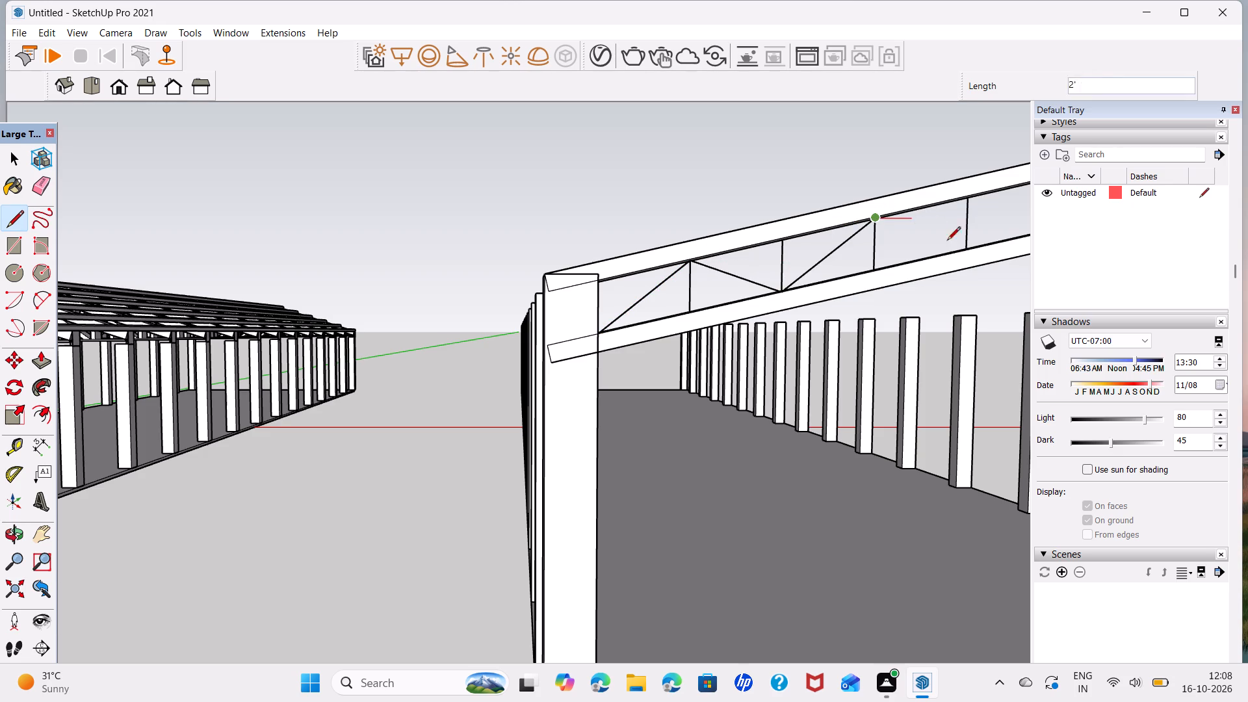
{"action": "left_click", "coordinate": [964, 252]}
Continue the zigzag diagonals across the remaining four panels of that slope, ending at the bottom of the vertical ridge line.
{"action": "middle_click_drag", "start_coordinate": [963, 252], "coordinate": [841, 296]}
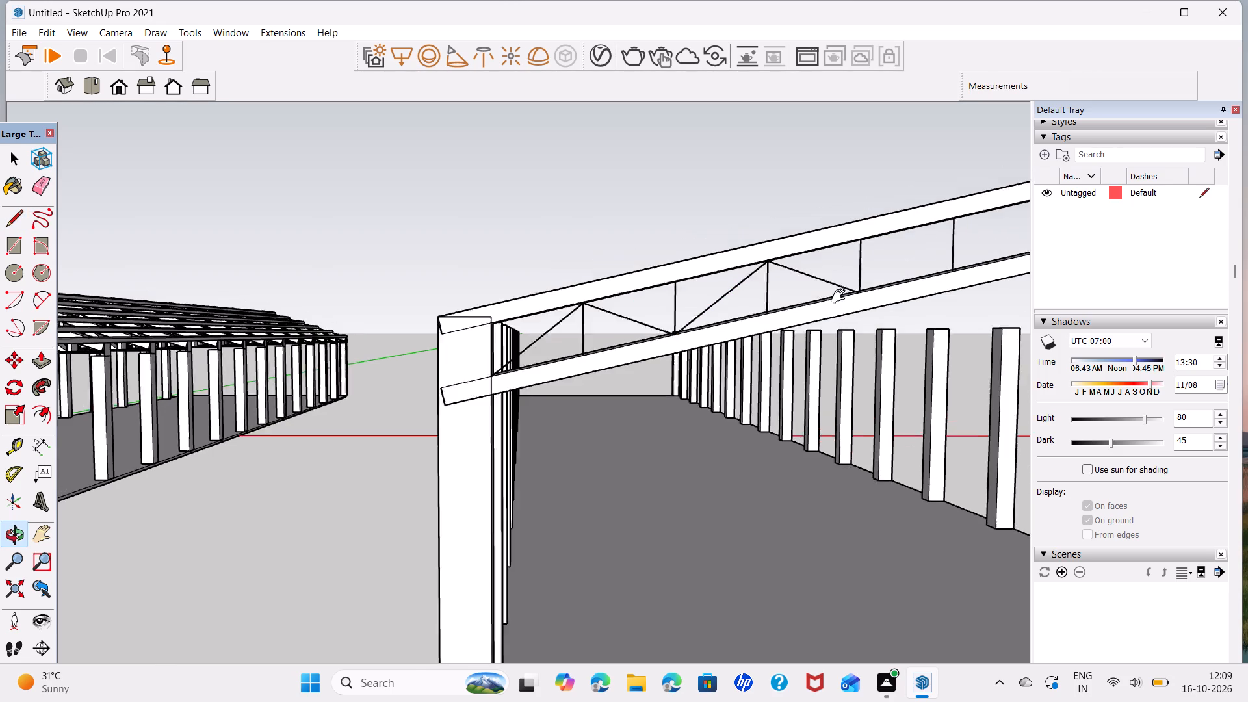
{"action": "middle_click_drag", "start_coordinate": [841, 296], "coordinate": [694, 328]}
{"action": "left_click", "coordinate": [702, 324]}
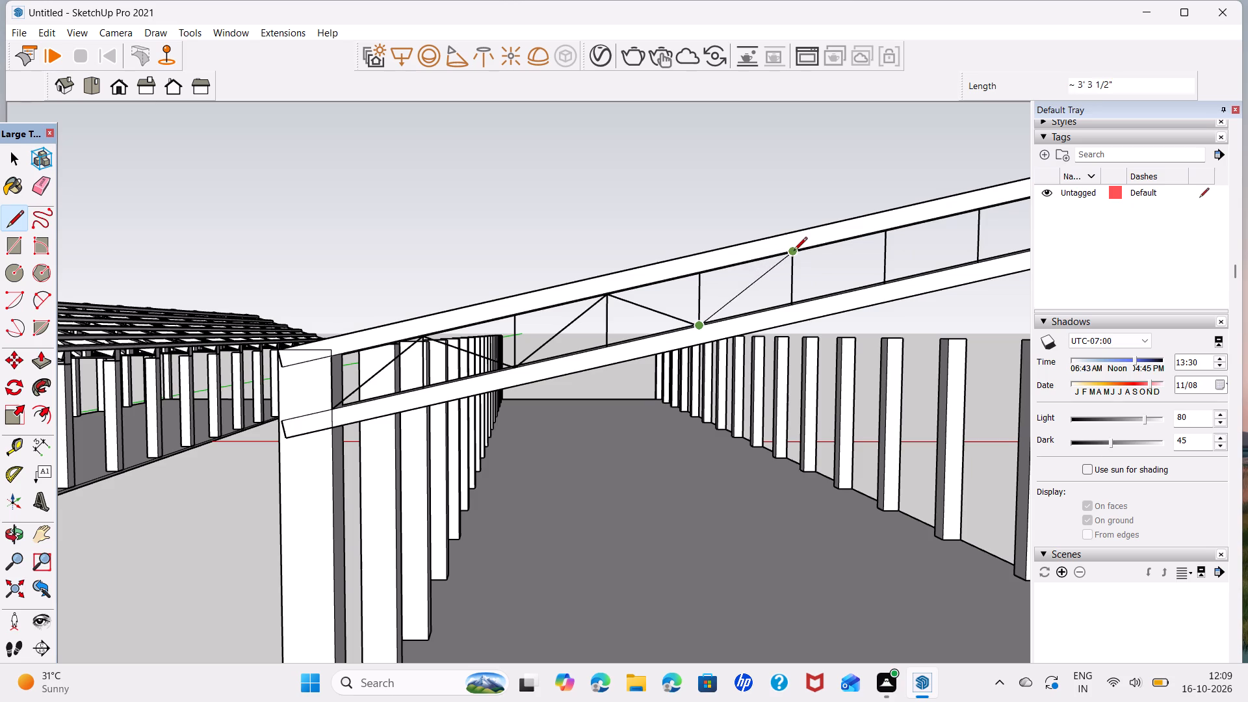
{"action": "left_click", "coordinate": [794, 252]}
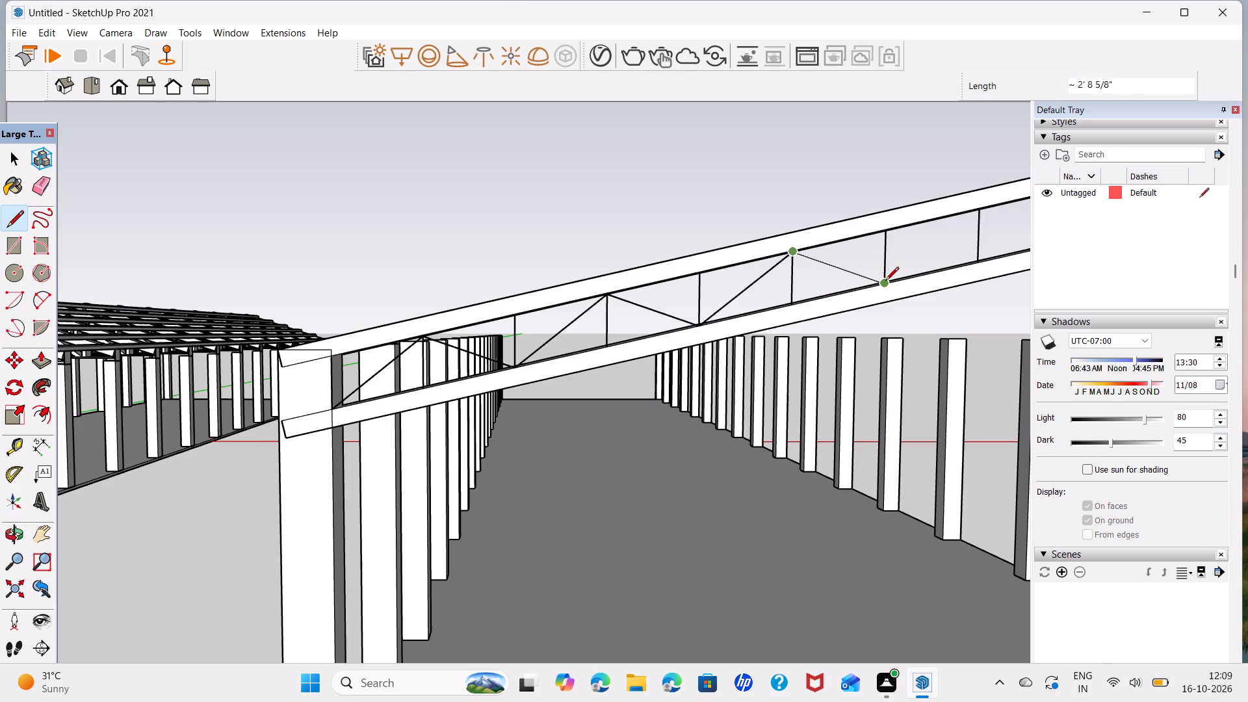
{"action": "left_click", "coordinate": [885, 281]}
{"action": "left_click", "coordinate": [978, 214]}
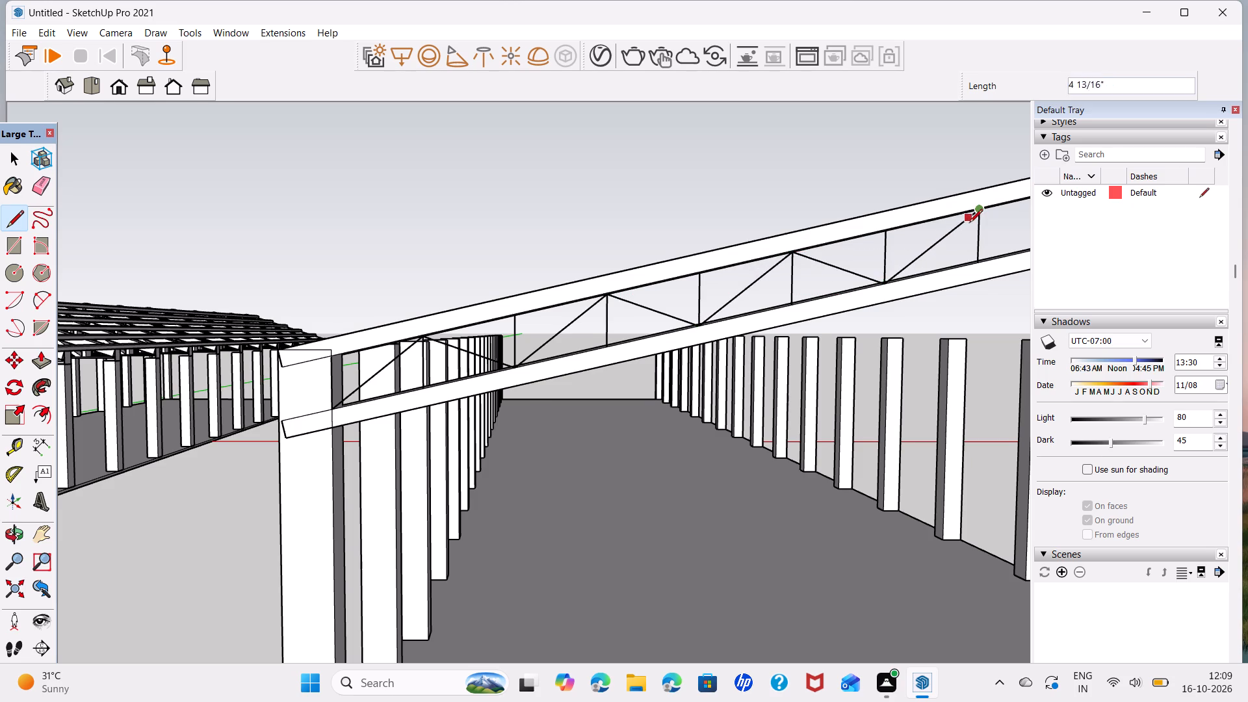
{"action": "middle_click_drag", "start_coordinate": [968, 224], "coordinate": [773, 285]}
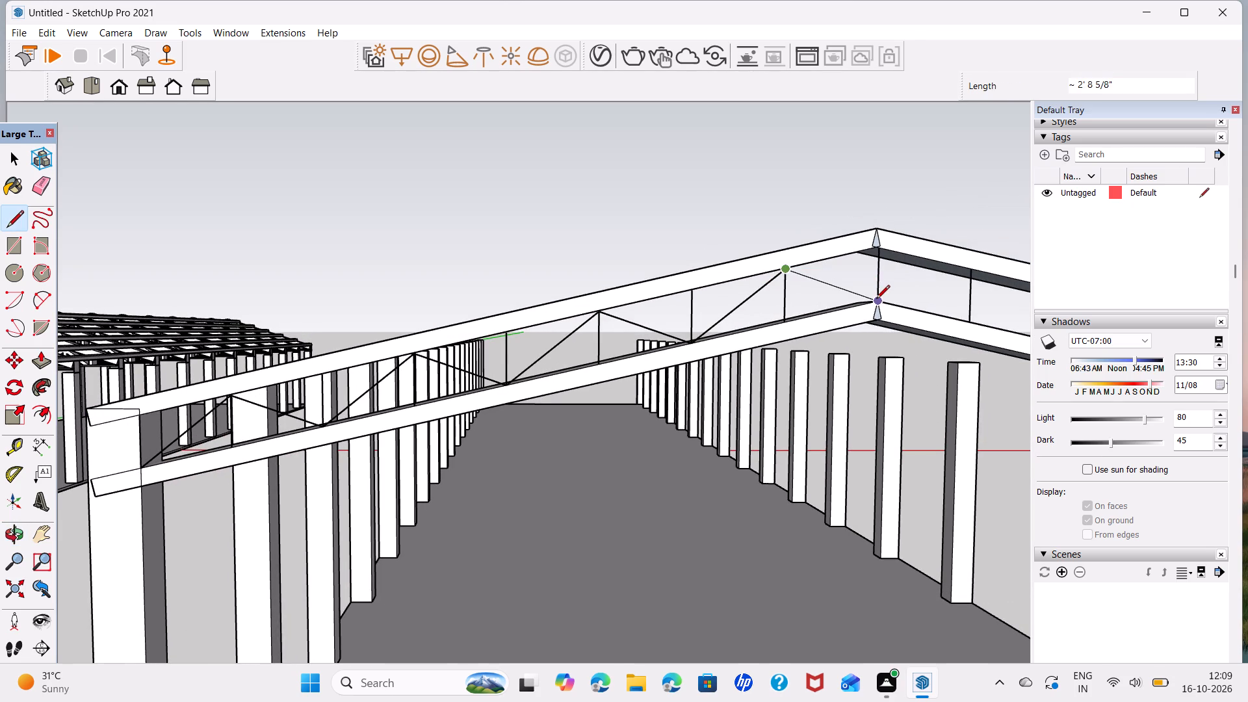
{"action": "left_click", "coordinate": [876, 300]}
Draw connected zigzag diagonals across all eight panels of the other slope, from the ridge to the opposite end column's inner edge.
{"action": "left_click", "coordinate": [974, 271]}
{"action": "middle_click_drag", "start_coordinate": [1004, 313], "coordinate": [735, 313]}
{"action": "left_click", "coordinate": [830, 344]}
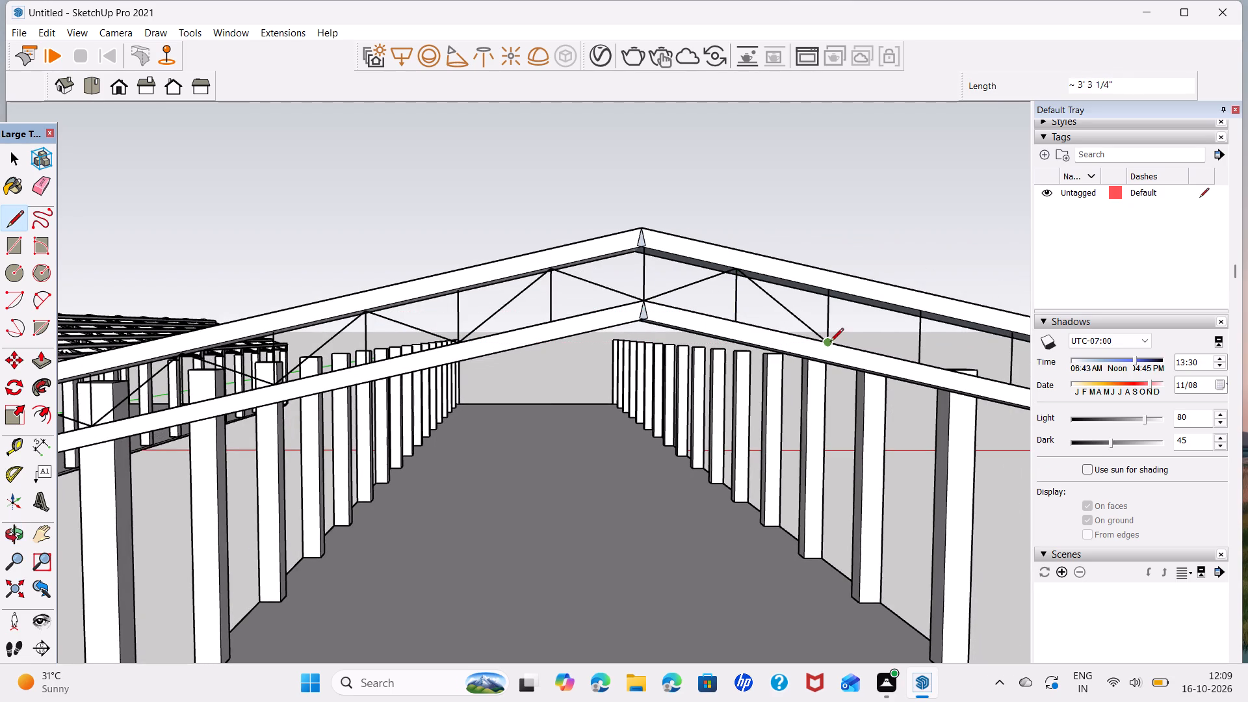
{"action": "left_click", "coordinate": [922, 308]}
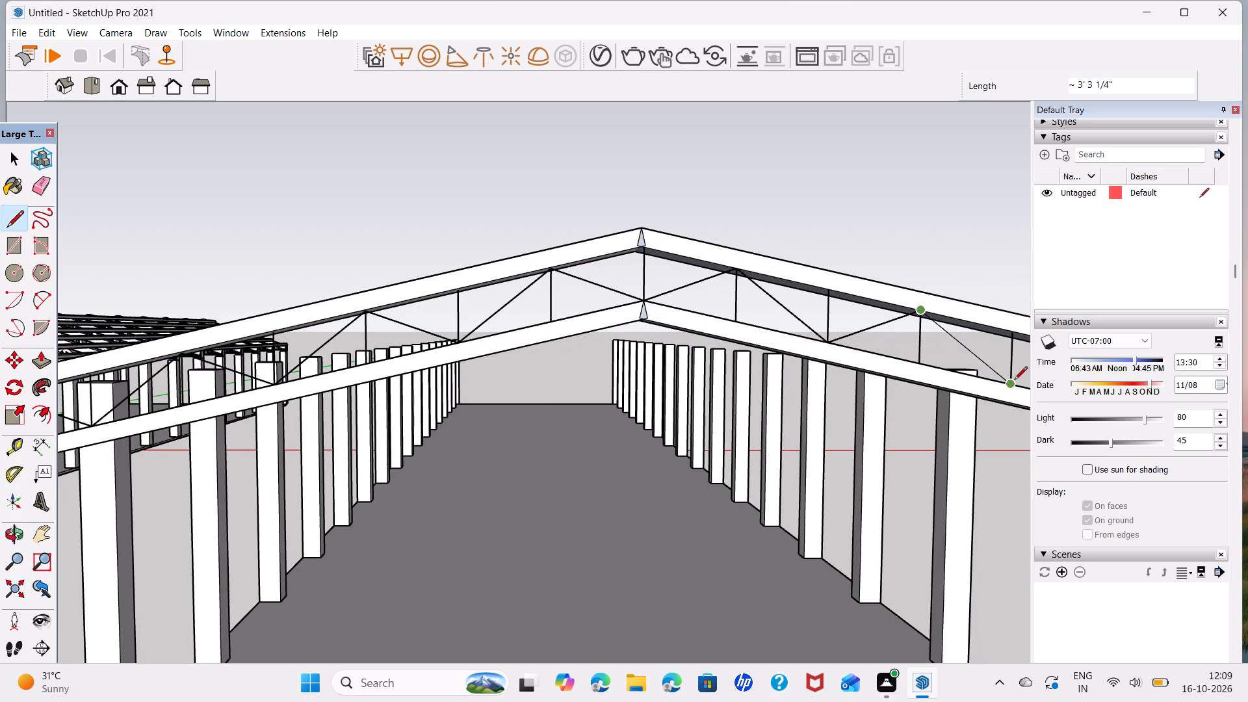
{"action": "left_click", "coordinate": [1014, 381]}
{"action": "middle_click_drag", "start_coordinate": [1014, 381], "coordinate": [614, 354], "text": "shift"}
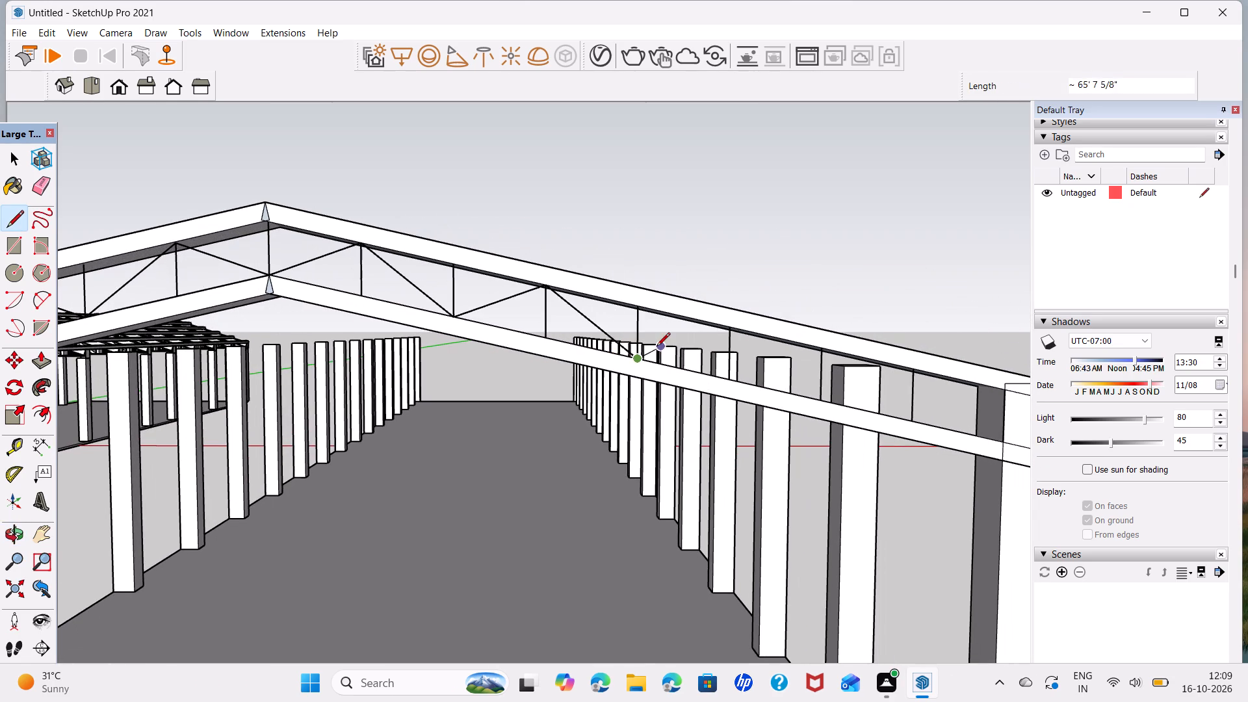
{"action": "left_click", "coordinate": [732, 329]}
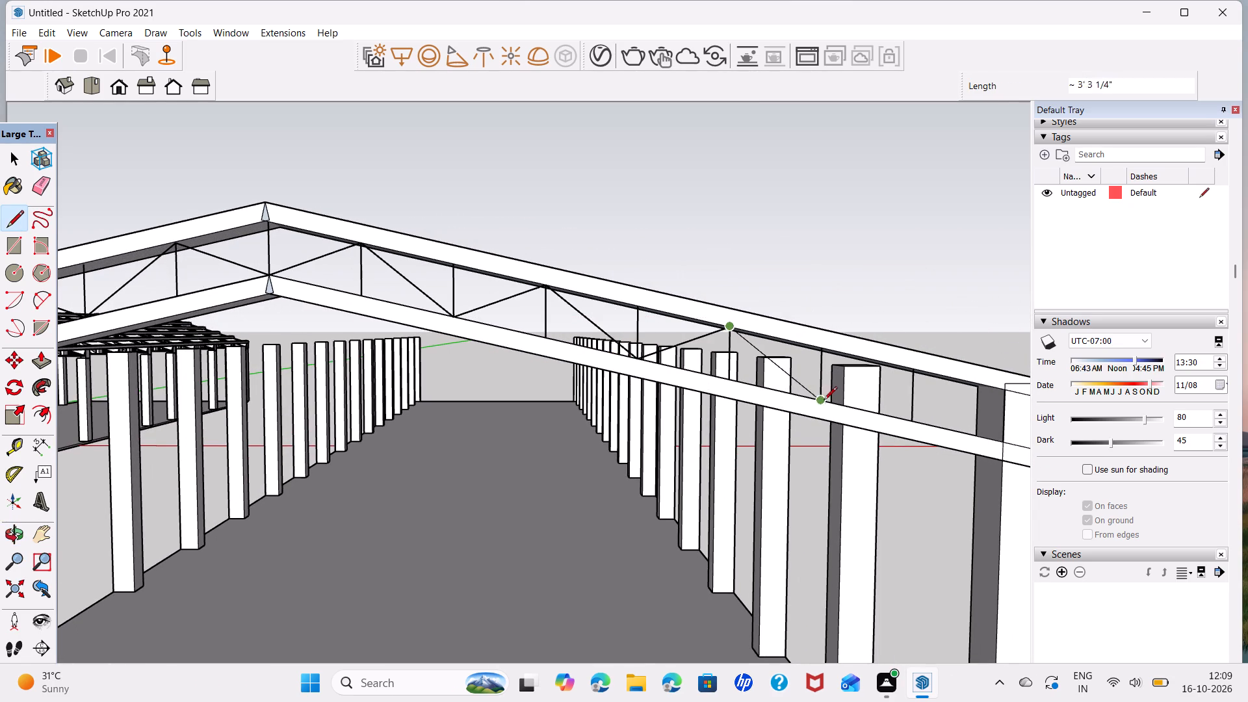
{"action": "left_click", "coordinate": [824, 402]}
{"action": "left_click", "coordinate": [913, 368]}
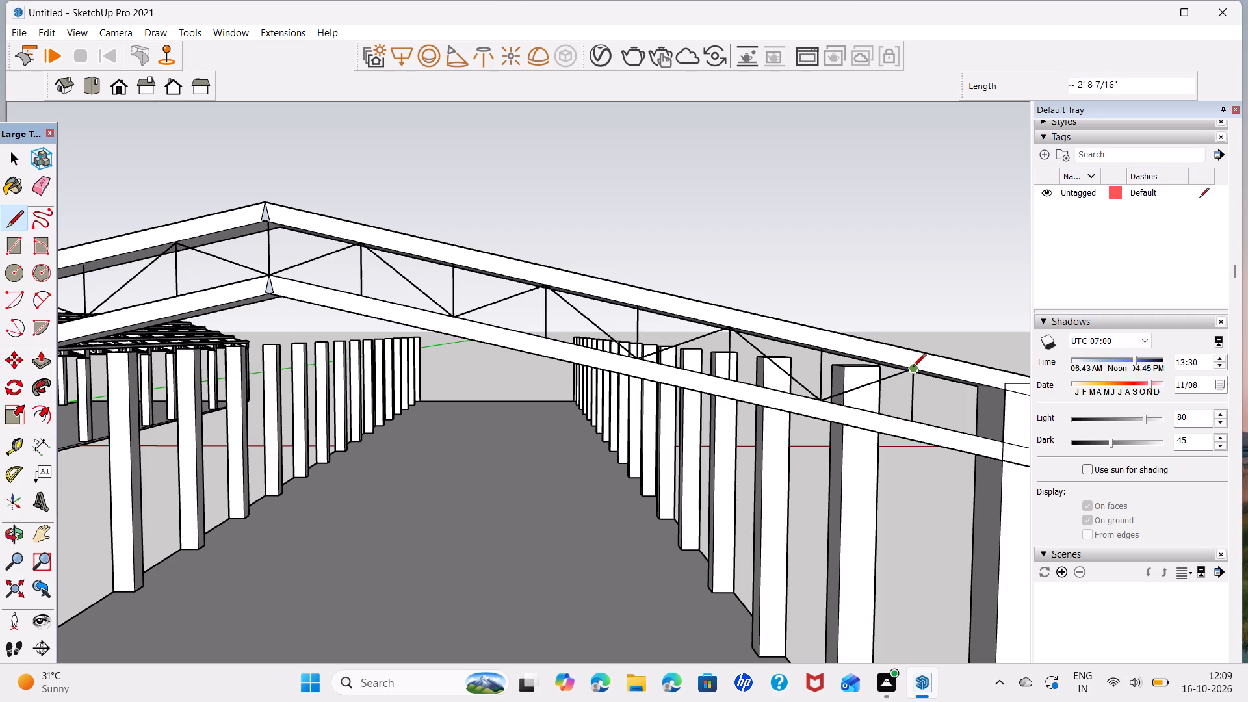
{"action": "middle_click_drag", "start_coordinate": [915, 374], "coordinate": [694, 332], "text": "shift"}
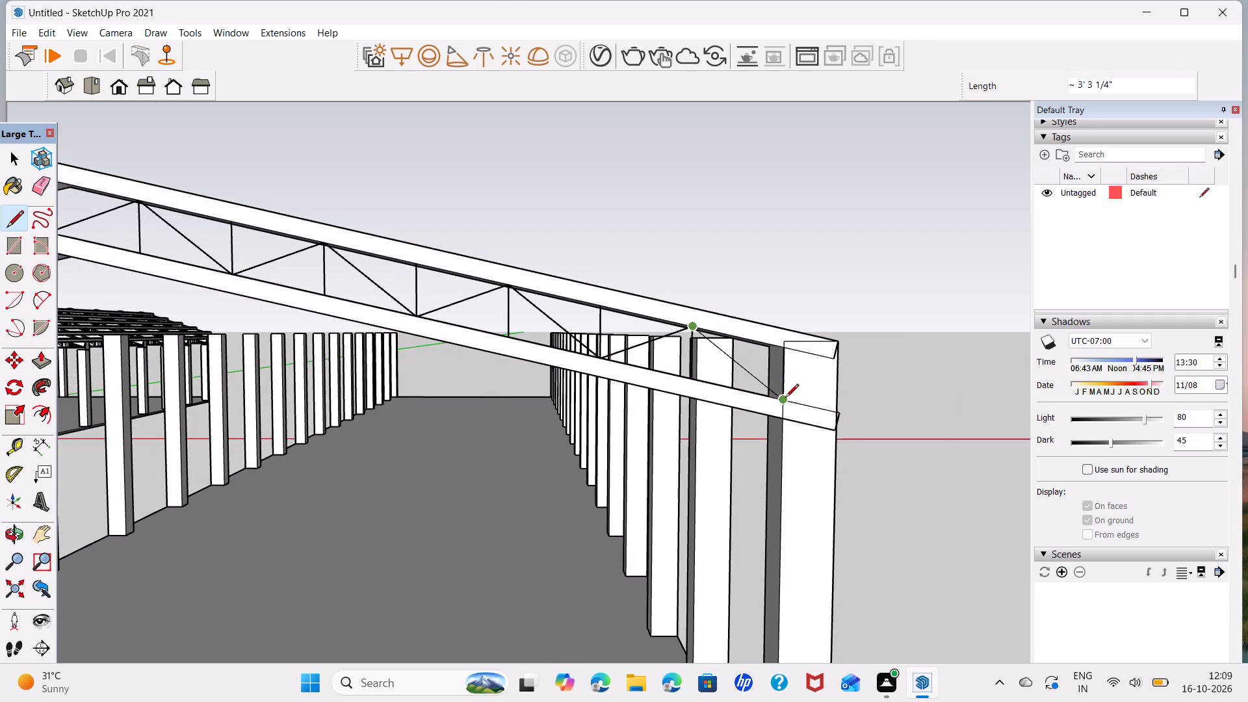
{"action": "left_click", "coordinate": [786, 400]}
{"action": "key", "text": "b"}
{"action": "scroll", "coordinate": [677, 324], "scroll_direction": "up", "scroll_amount": 5}
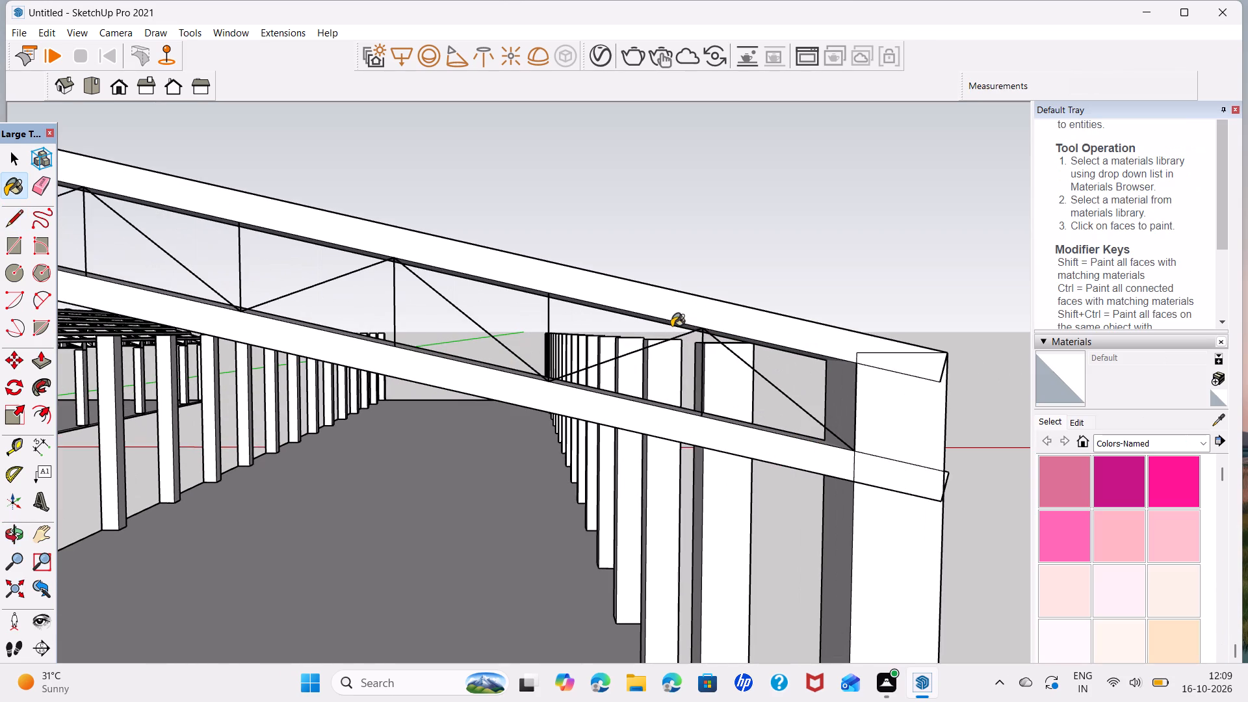
{"action": "key", "text": "space"}
Examine the web lines between the two gable beams, checking how the verticals and diagonals meet the upper beam.
{"action": "scroll", "coordinate": [690, 331], "scroll_direction": "up", "scroll_amount": 7}
{"action": "scroll", "coordinate": [687, 341], "scroll_direction": "down", "scroll_amount": 2}
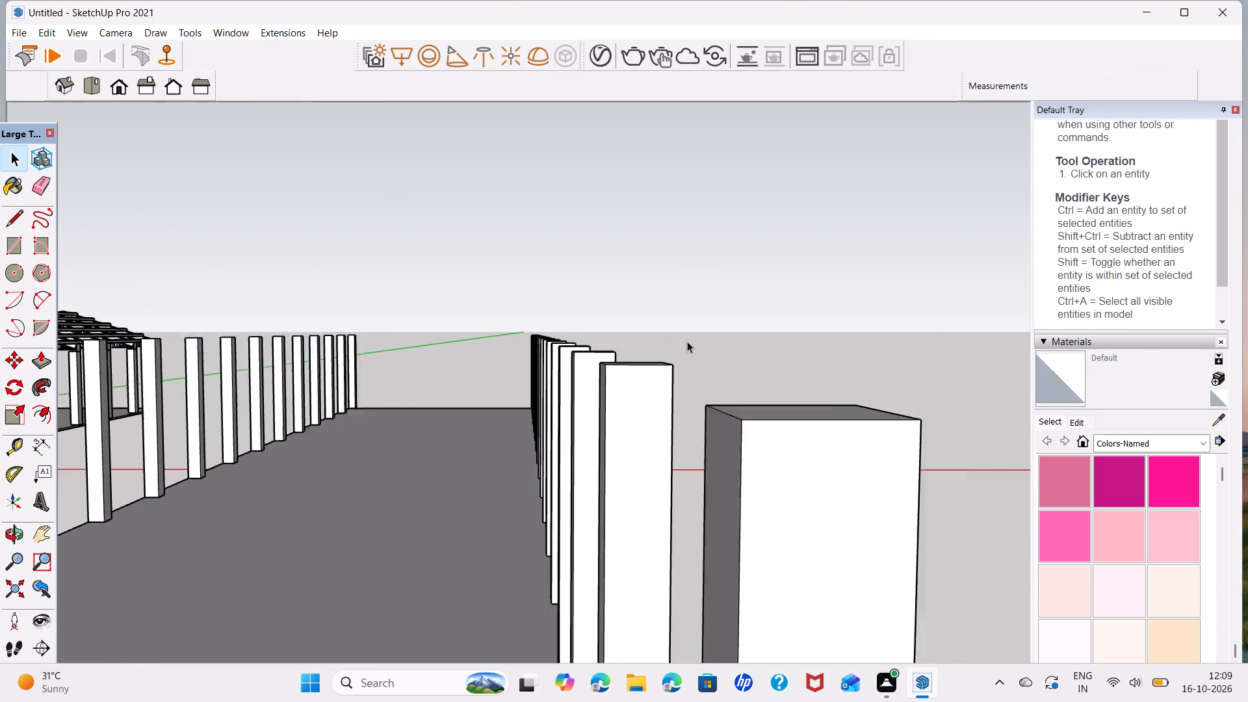
{"action": "scroll", "coordinate": [687, 341], "scroll_direction": "down", "scroll_amount": 2}
{"action": "middle_click_drag", "start_coordinate": [693, 369], "coordinate": [452, 383]}
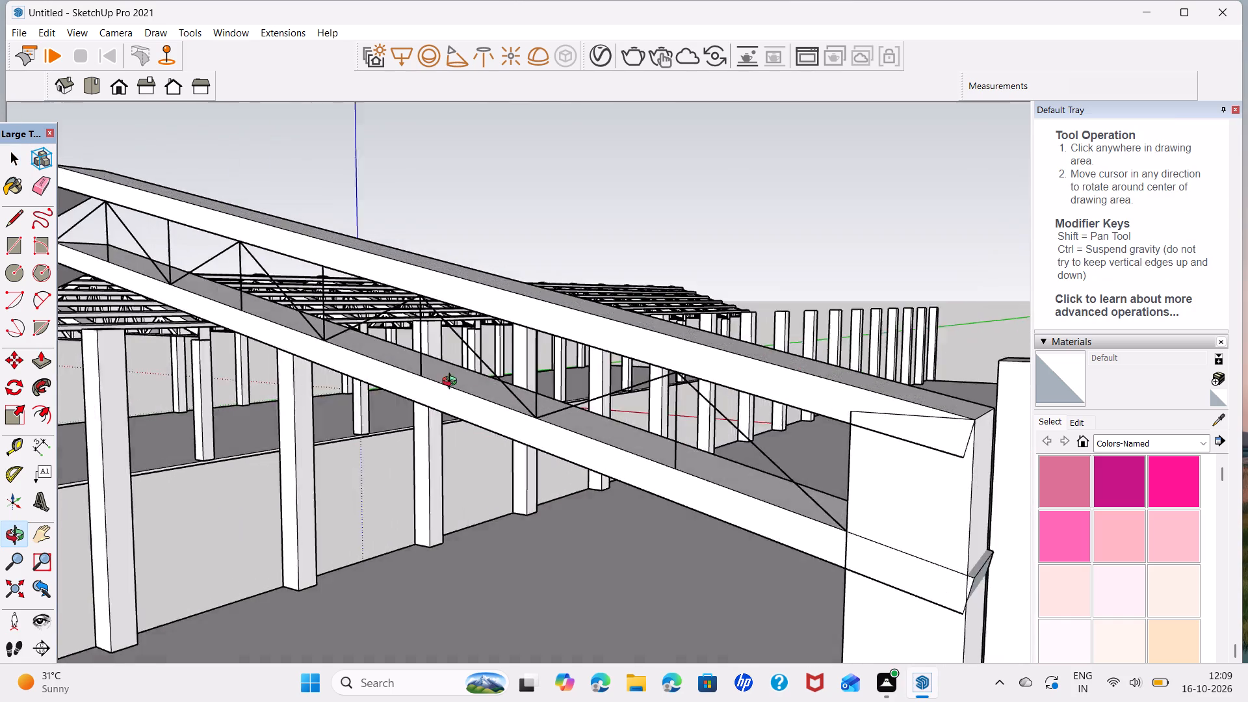
{"action": "middle_click_drag", "start_coordinate": [452, 383], "coordinate": [303, 430]}
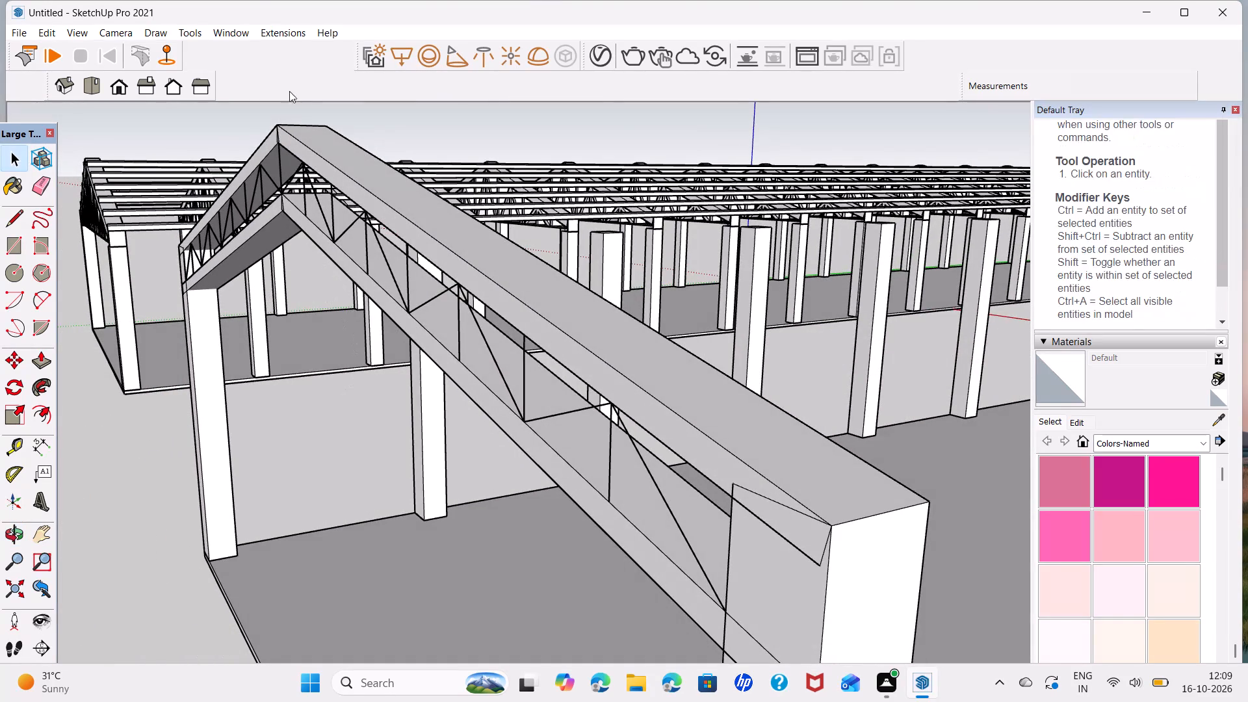
{"action": "scroll", "coordinate": [416, 234], "scroll_direction": "up", "scroll_amount": 1}
{"action": "middle_click_drag", "start_coordinate": [416, 234], "coordinate": [592, 127]}
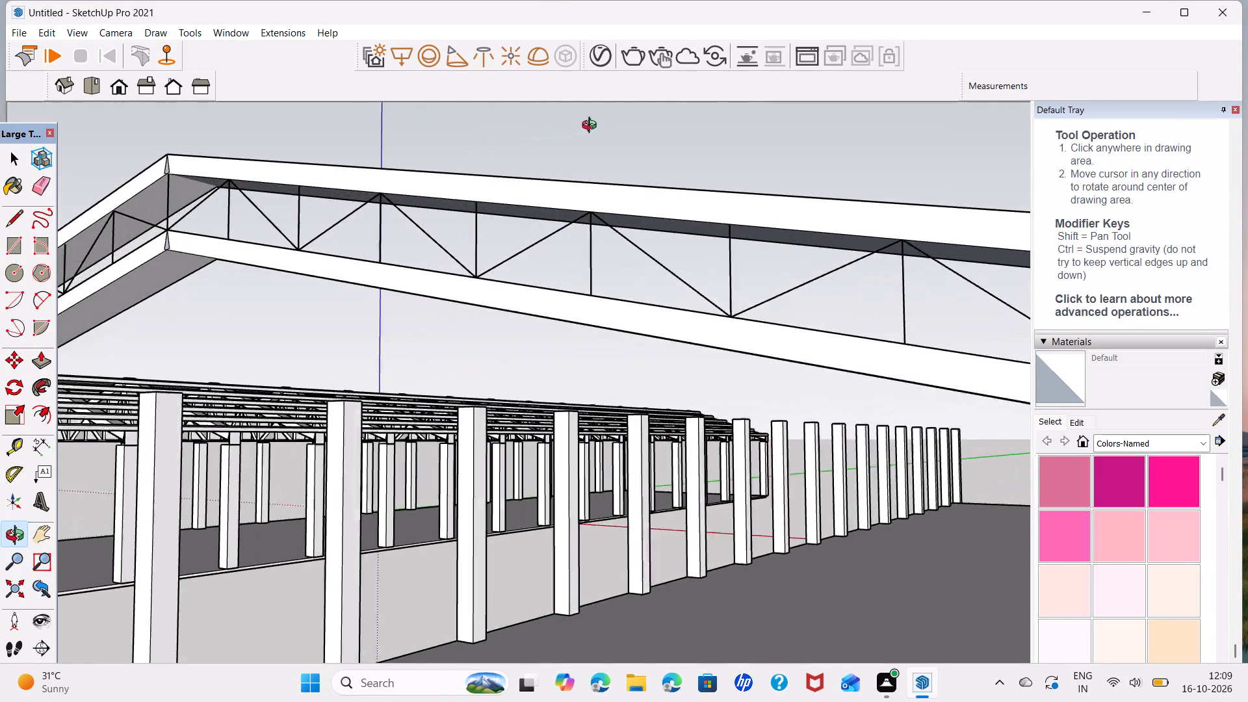
{"action": "middle_click_drag", "start_coordinate": [592, 127], "coordinate": [710, 117]}
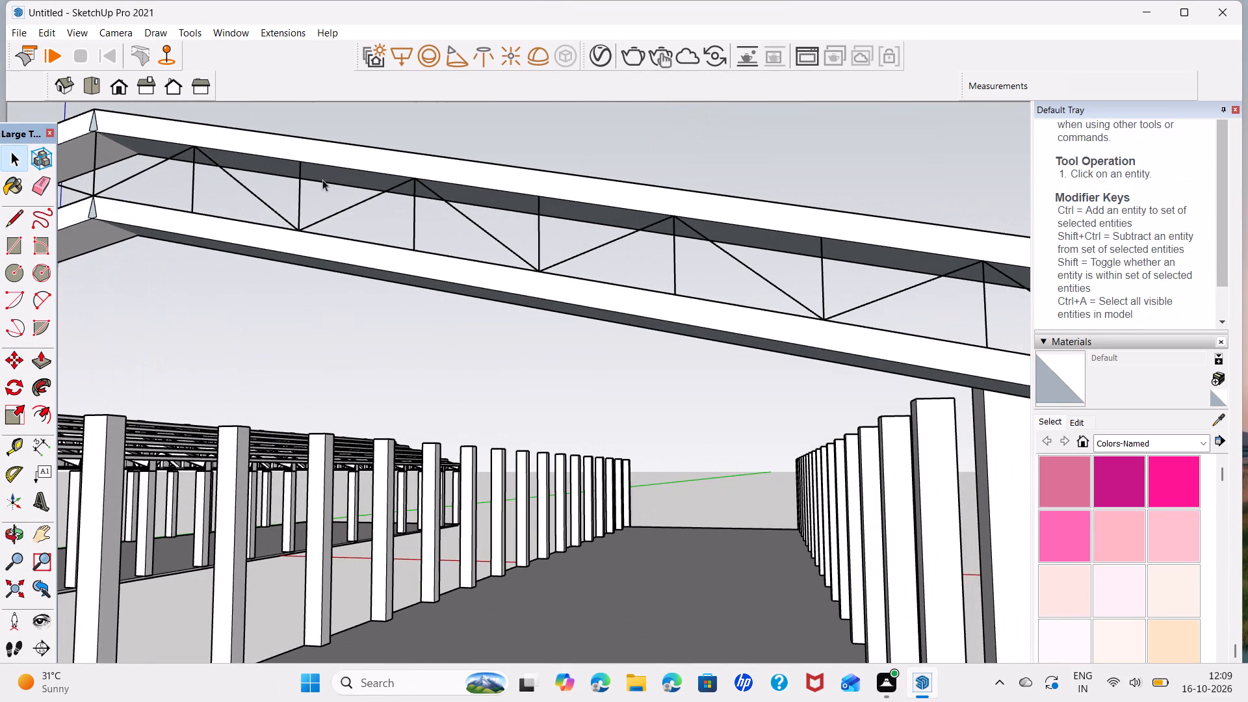
{"action": "middle_click_drag", "start_coordinate": [315, 195], "coordinate": [619, 239]}
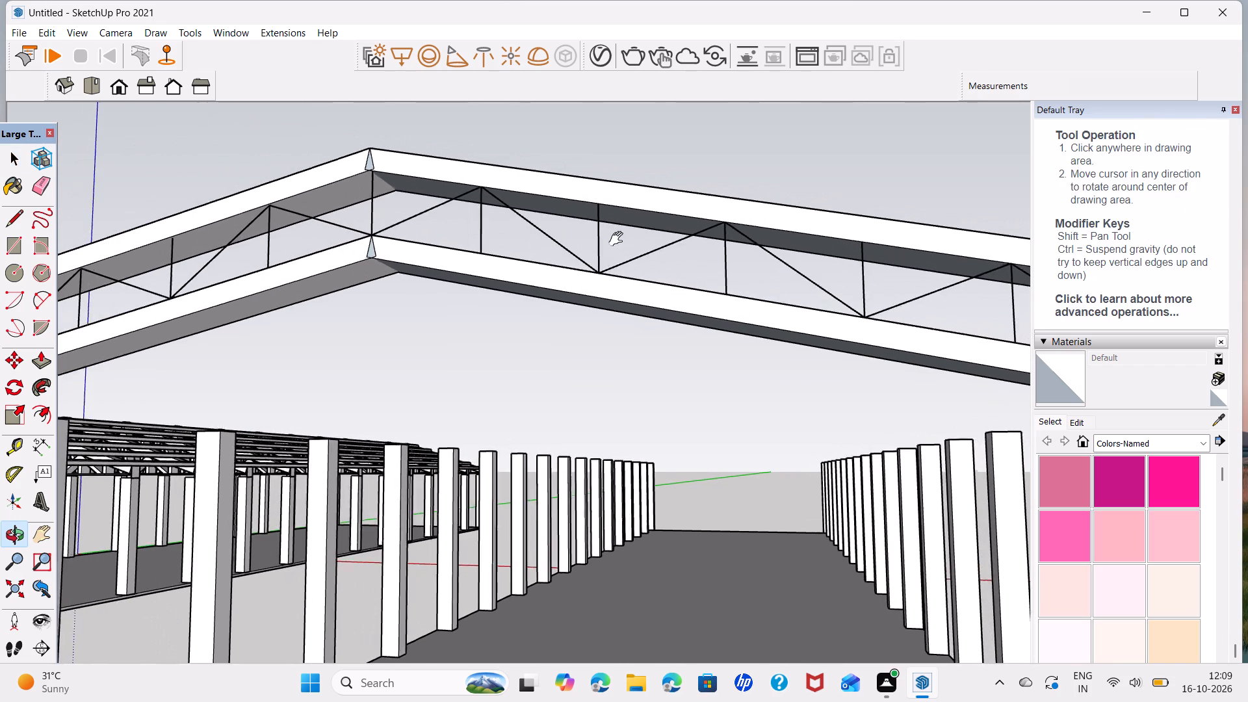
{"action": "middle_click_drag", "start_coordinate": [619, 239], "coordinate": [620, 241]}
{"action": "scroll", "coordinate": [482, 188], "scroll_direction": "up", "scroll_amount": 18}
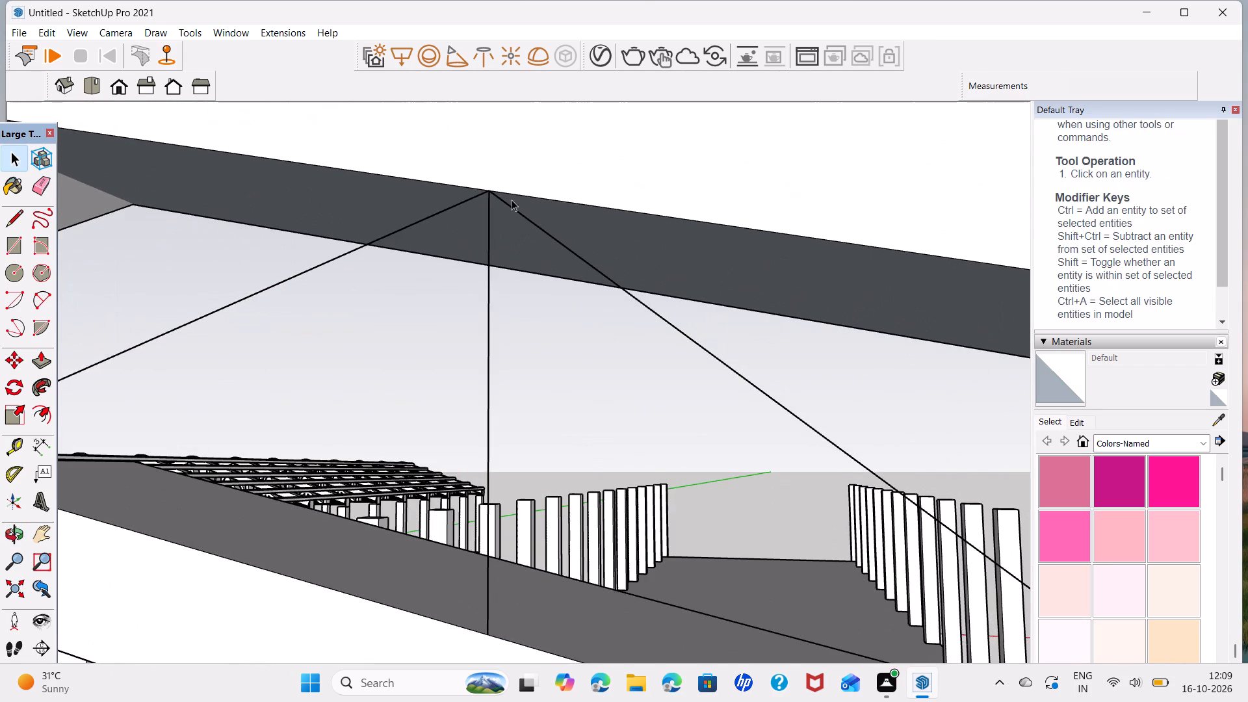
{"action": "scroll", "coordinate": [512, 200], "scroll_direction": "down", "scroll_amount": 7}
{"action": "middle_click_drag", "start_coordinate": [506, 202], "coordinate": [916, 273], "text": "shift"}
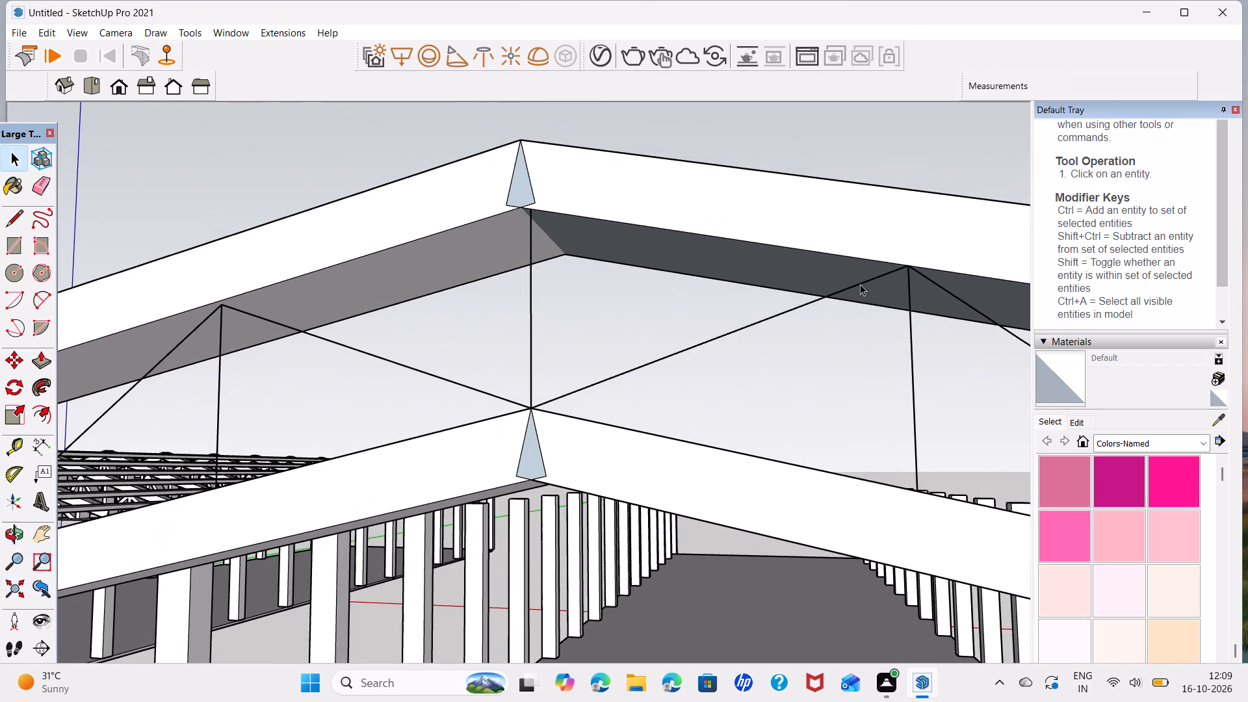
{"action": "left_click", "coordinate": [530, 220]}
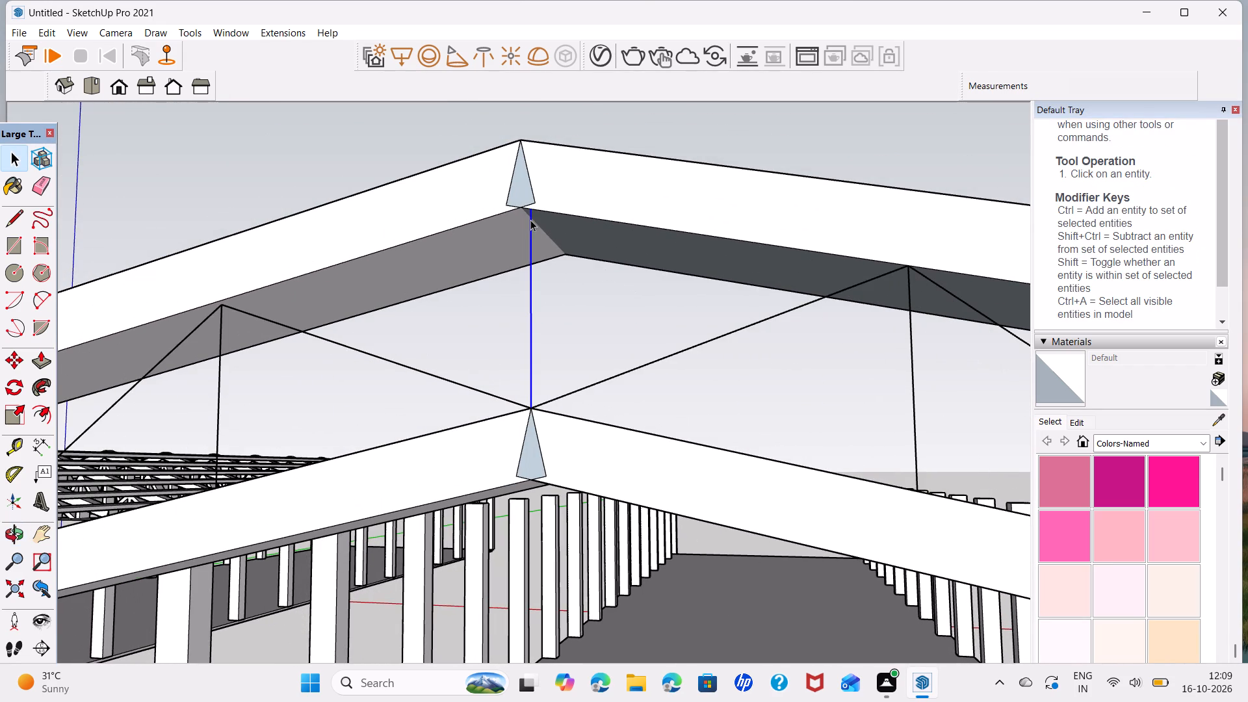
Draw a short line extending the second vertical from the ridge, toward the trussed shed, up to the upper beam's lower front edge.
{"action": "middle_click_drag", "start_coordinate": [510, 246], "coordinate": [870, 239]}
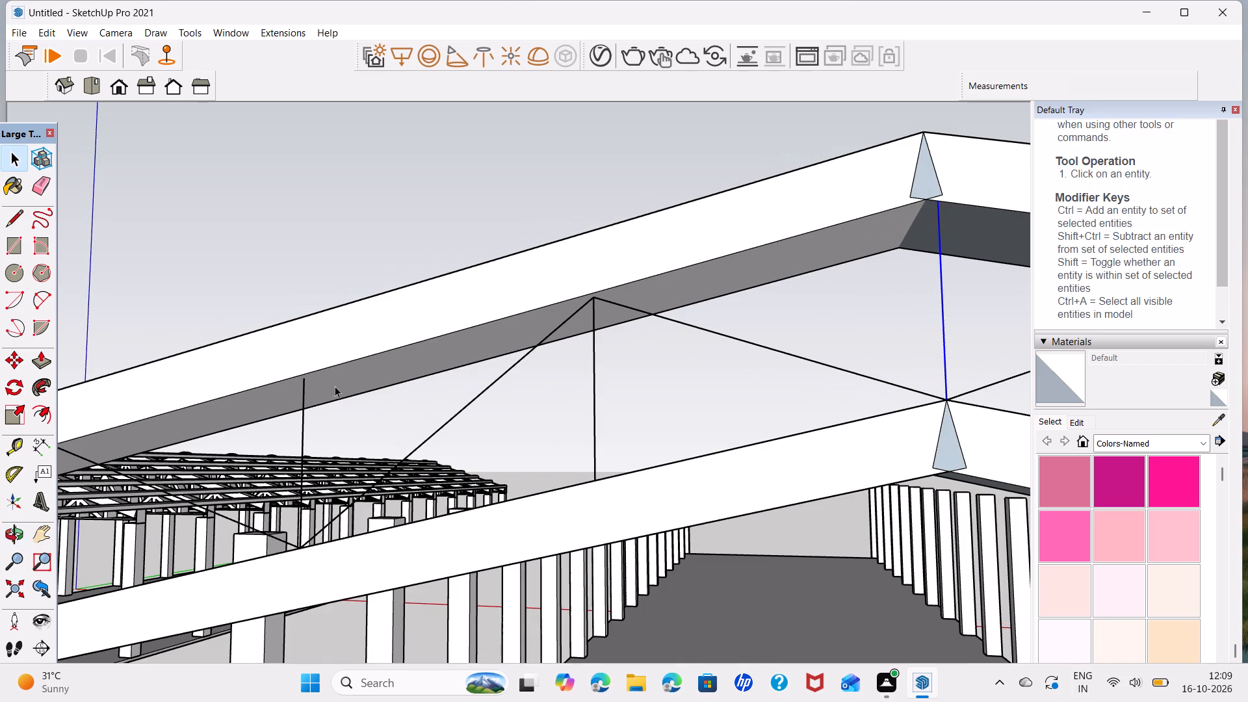
{"action": "scroll", "coordinate": [313, 376], "scroll_direction": "up", "scroll_amount": 10}
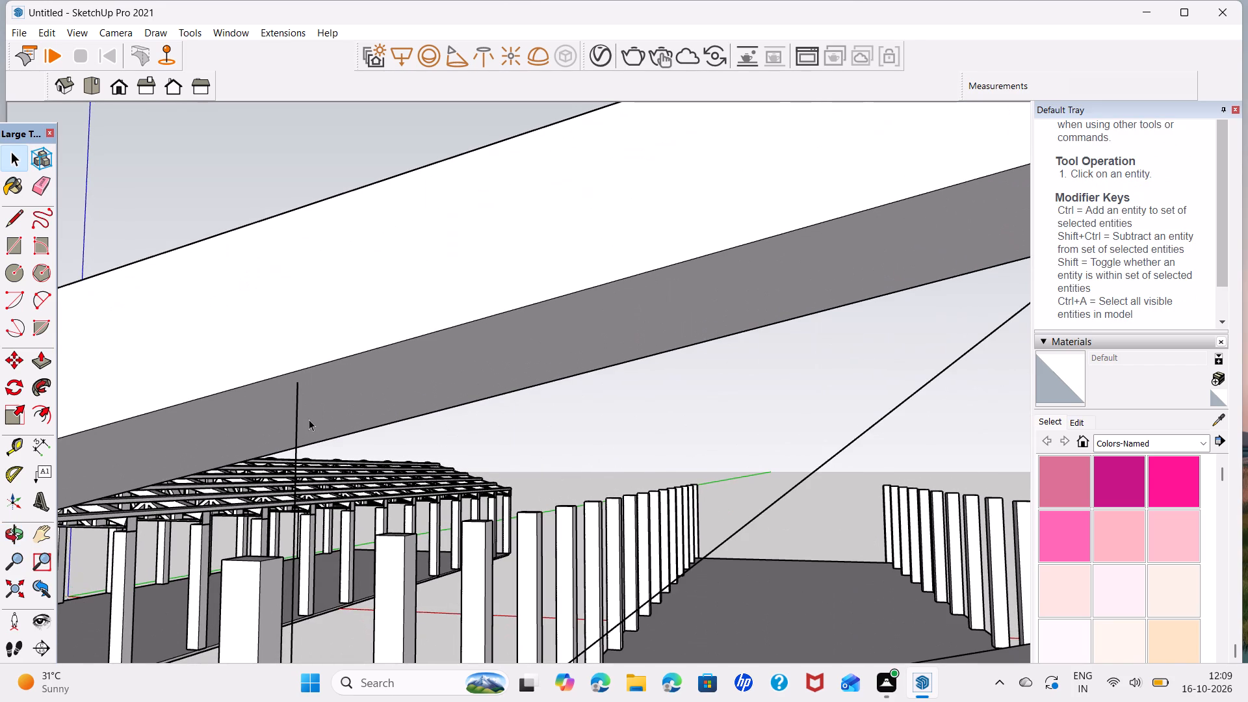
{"action": "key", "text": "l"}
{"action": "left_click", "coordinate": [299, 383]}
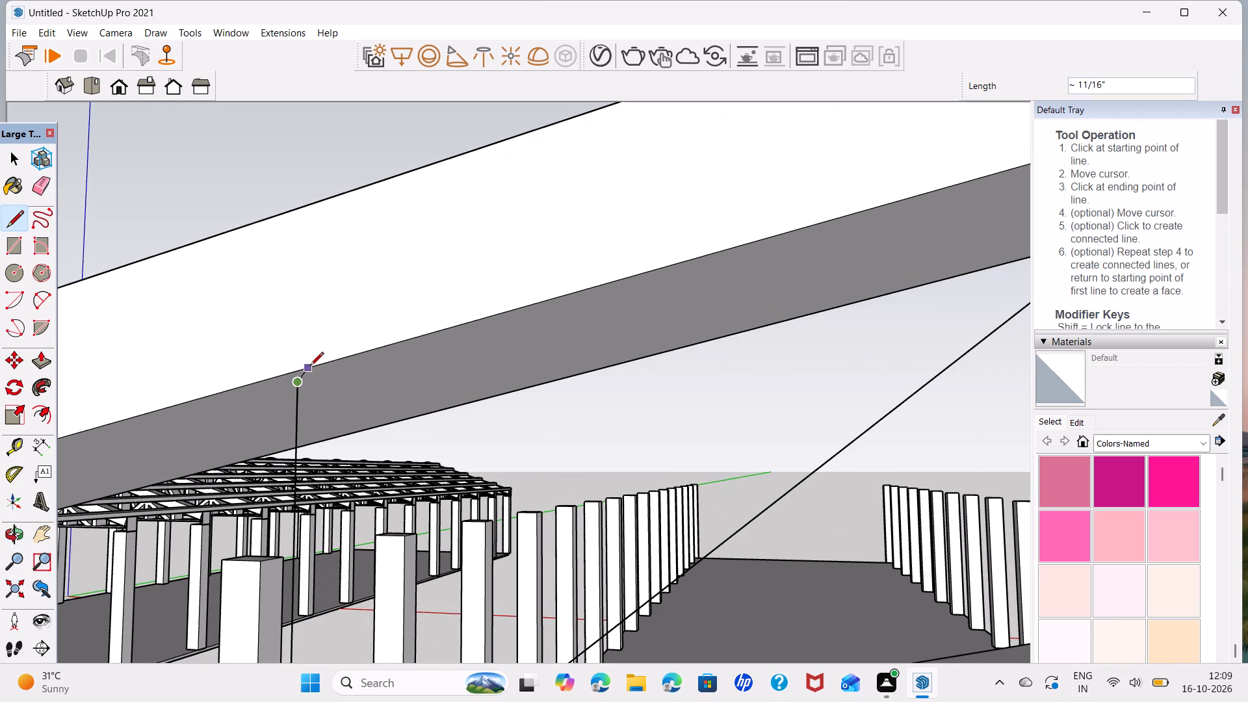
{"action": "left_click", "coordinate": [302, 372]}
{"action": "key", "text": "space"}
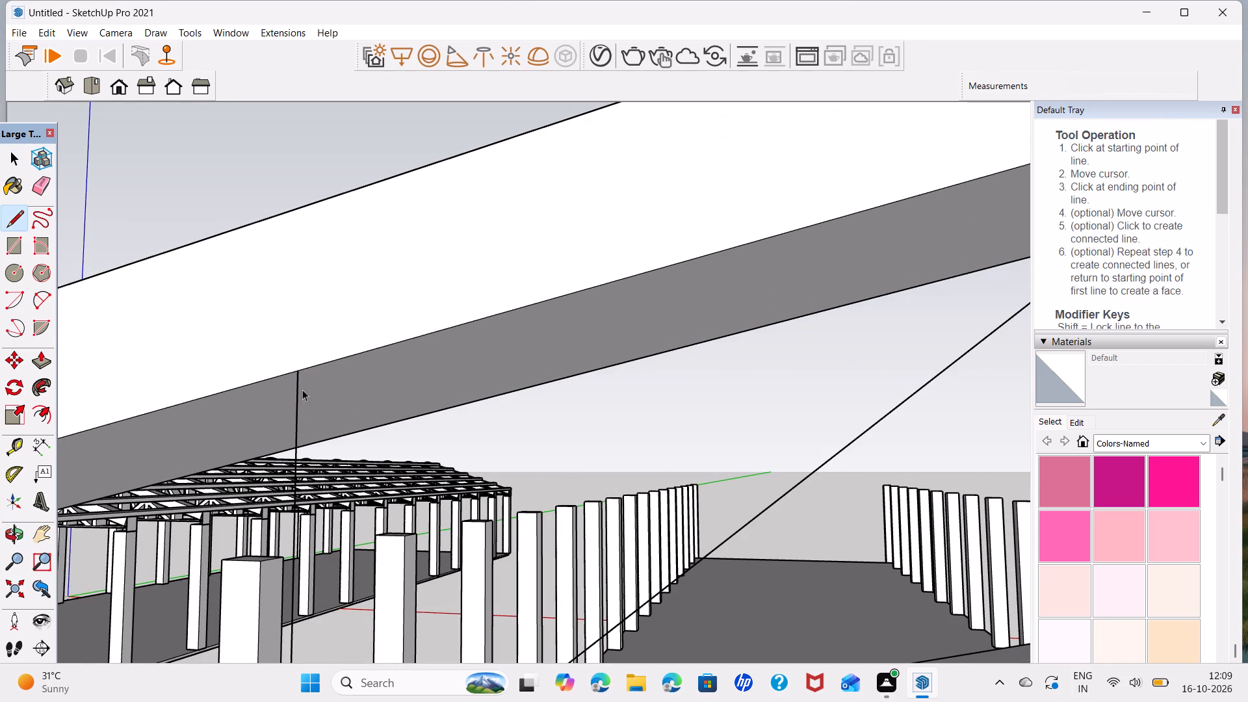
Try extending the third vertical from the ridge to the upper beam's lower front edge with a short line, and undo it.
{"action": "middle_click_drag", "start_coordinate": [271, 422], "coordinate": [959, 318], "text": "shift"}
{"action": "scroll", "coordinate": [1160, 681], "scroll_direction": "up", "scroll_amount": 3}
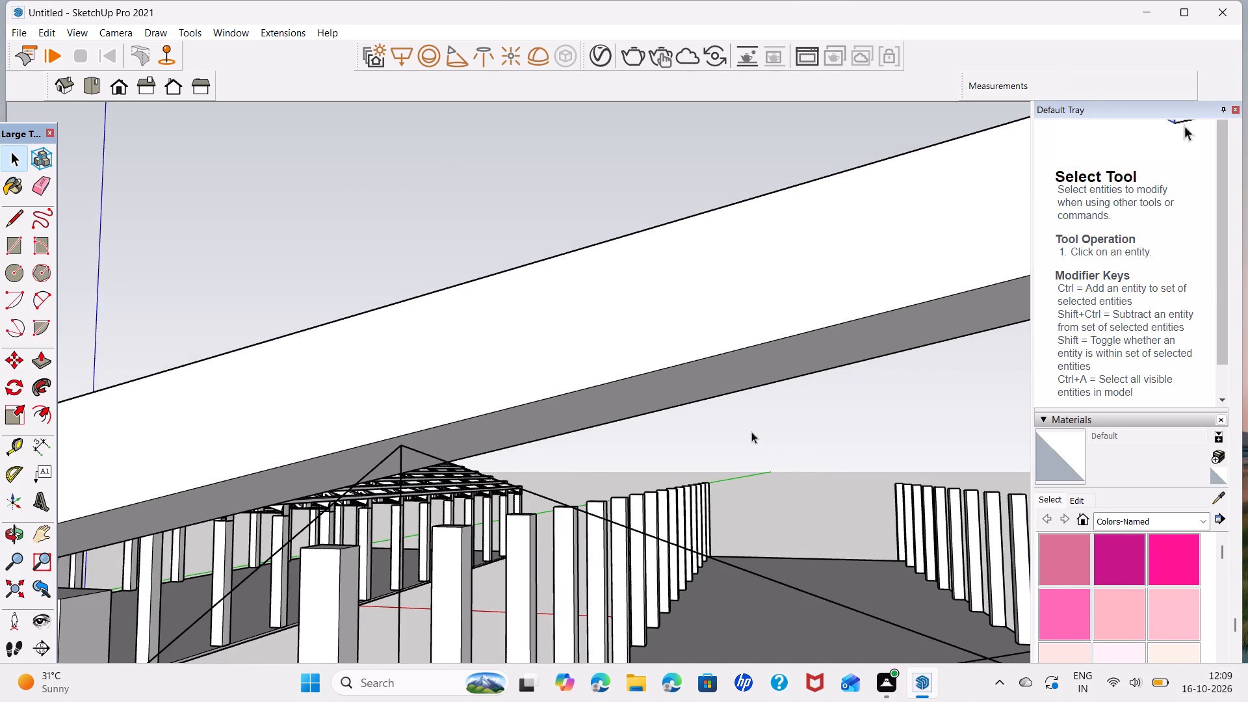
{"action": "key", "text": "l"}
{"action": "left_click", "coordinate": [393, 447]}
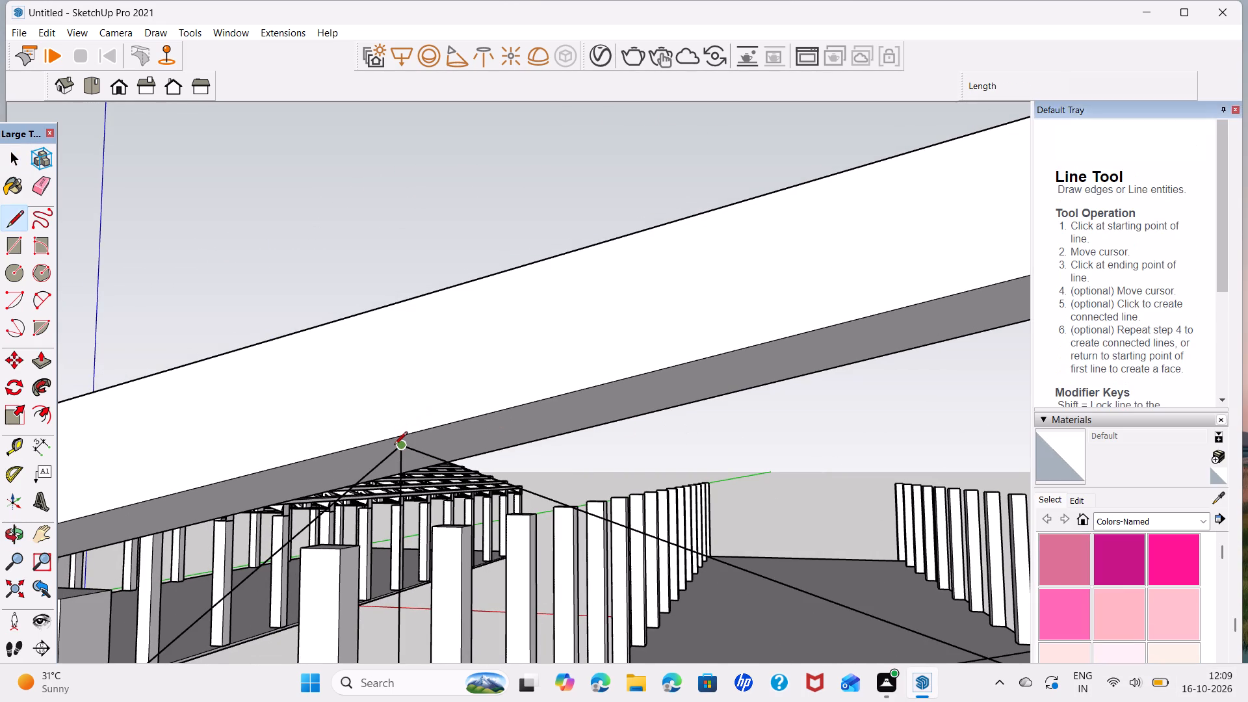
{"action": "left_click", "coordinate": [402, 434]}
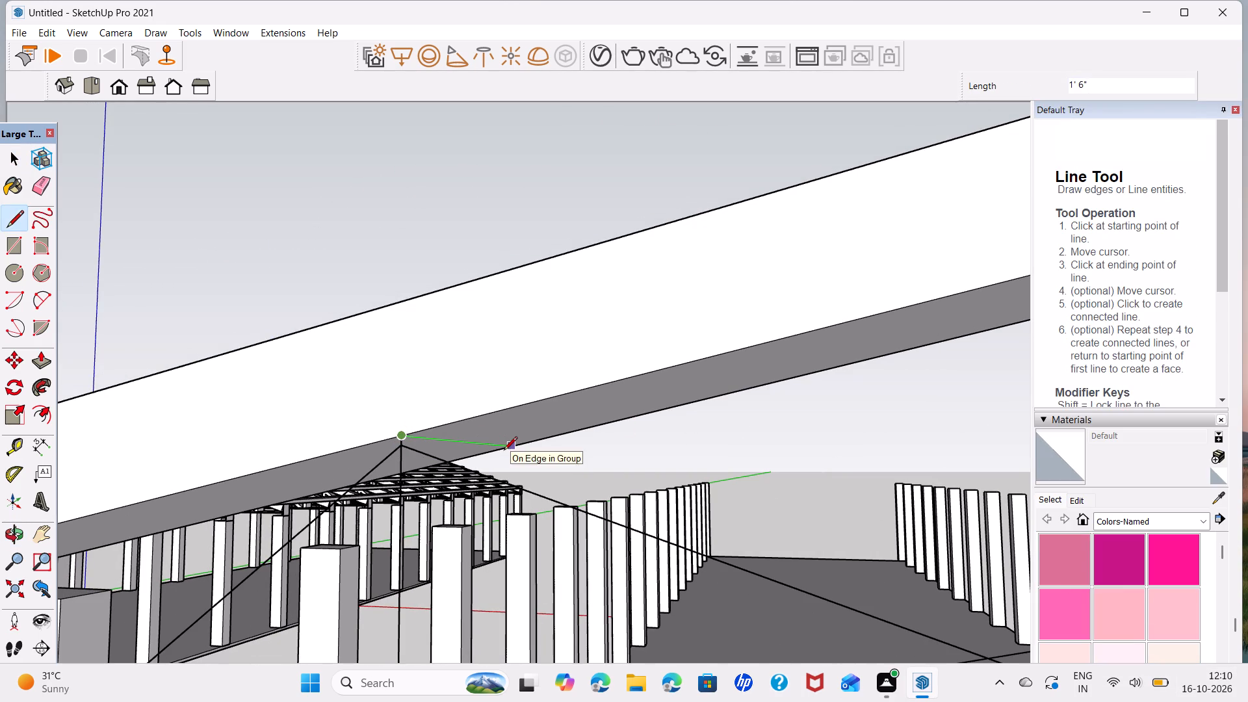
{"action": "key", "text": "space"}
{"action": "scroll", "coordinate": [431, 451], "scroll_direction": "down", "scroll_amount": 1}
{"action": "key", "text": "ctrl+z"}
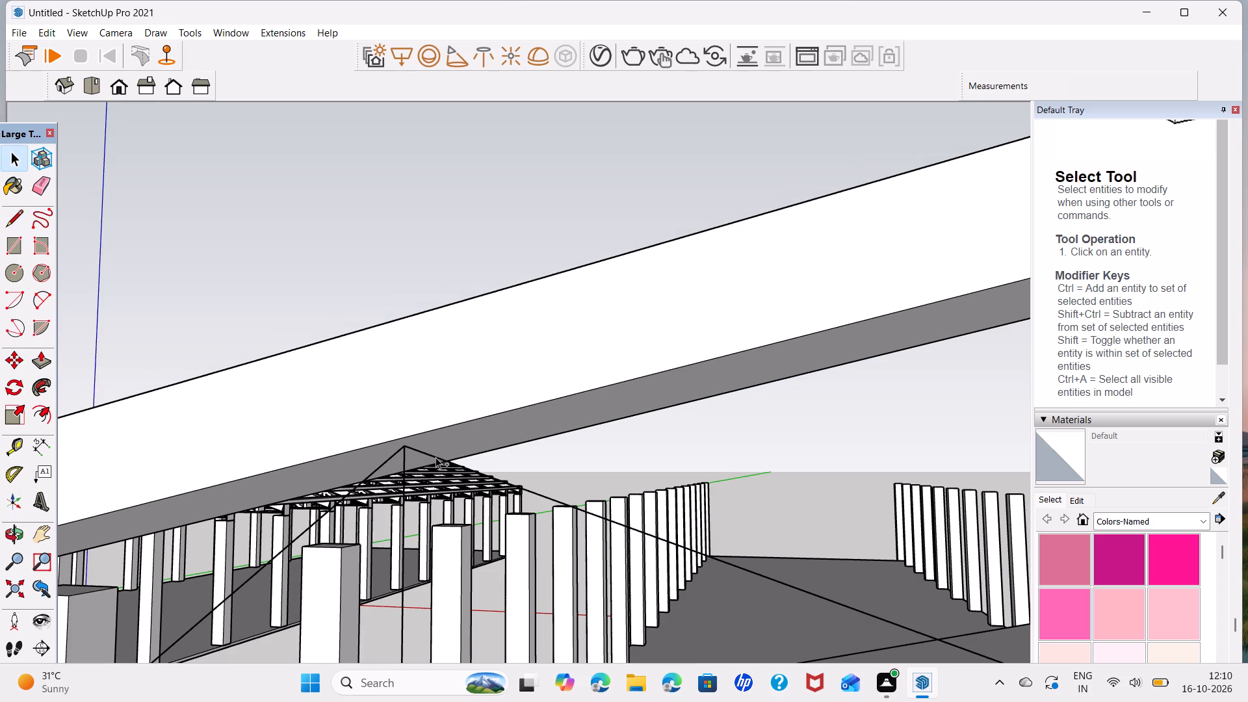
Undo the short extension line and all the zigzag diagonals on both slopes, back to the bare vertical web lines.
{"action": "key", "text": "ctrl+z"}
{"action": "key", "text": "ctrl+z"}
{"action": "key", "text": "ctrl+z"}
{"action": "scroll", "coordinate": [820, 473], "scroll_direction": "down", "scroll_amount": 7}
{"action": "key", "text": "ctrl+z"}
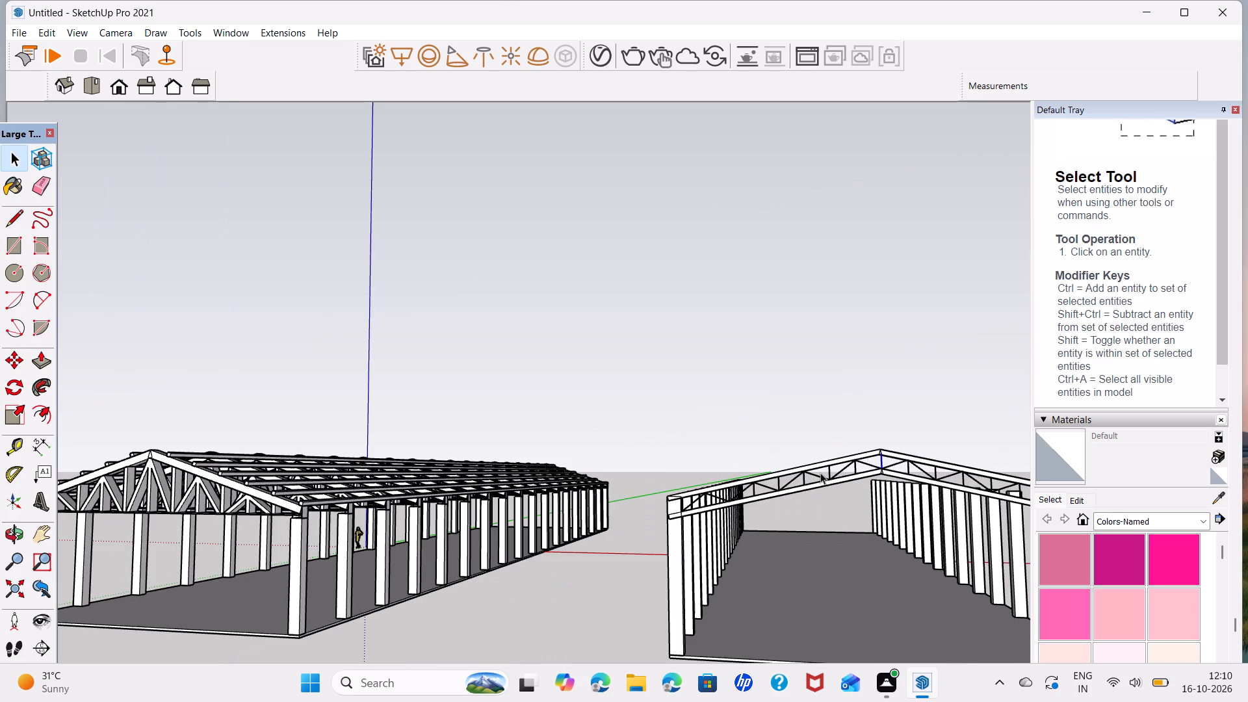
{"action": "key", "text": "ctrl+z"}
{"action": "key", "text": "ctrl+z"}
{"action": "key", "text": "ctrl+z"}
{"action": "key", "text": "ctrl+z"}
{"action": "key", "text": "ctrl+z"}
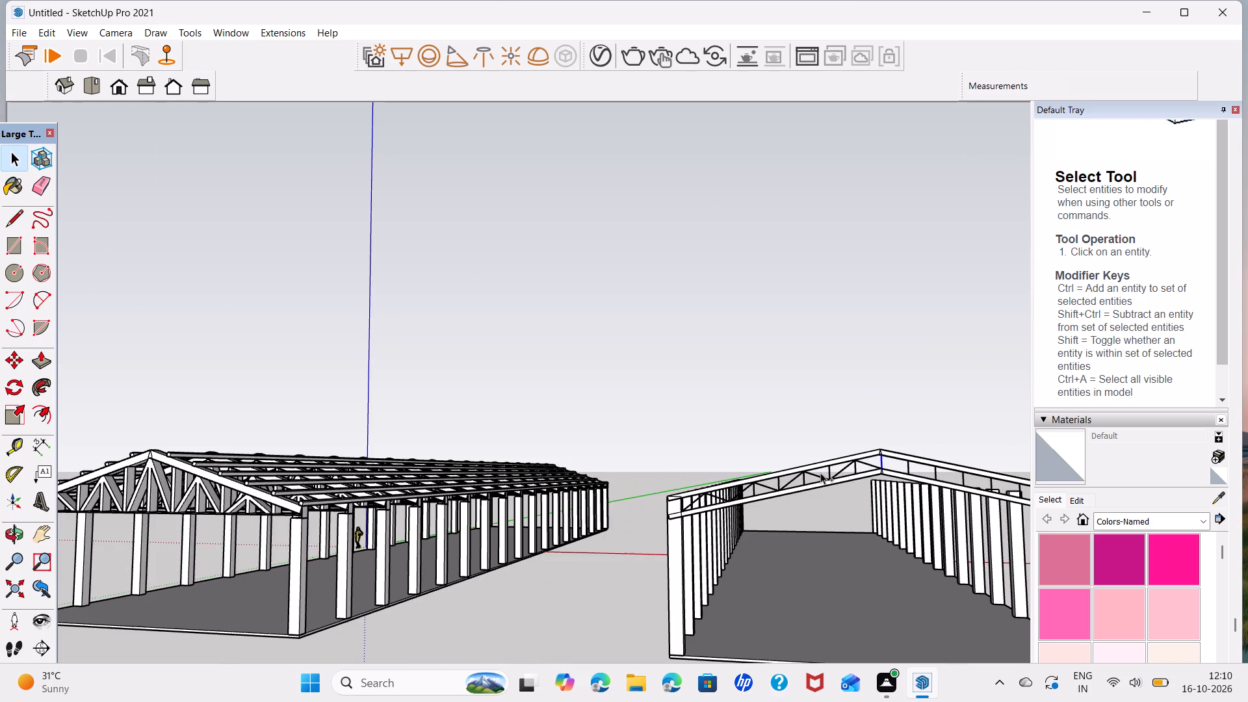
{"action": "key", "text": "ctrl+z"}
{"action": "key", "text": "ctrl+z"}
{"action": "key", "text": "ctrl+z"}
{"action": "key", "text": "ctrl+z"}
{"action": "key", "text": "ctrl+z"}
{"action": "key", "text": "ctrl+z"}
{"action": "key", "text": "ctrl+z"}
{"action": "key", "text": "ctrl+z"}
Extend the first vertical from the end column on the trussed-shed side about 7/16" up to the upper beam's lower front edge.
{"action": "scroll", "coordinate": [714, 492], "scroll_direction": "up", "scroll_amount": 7}
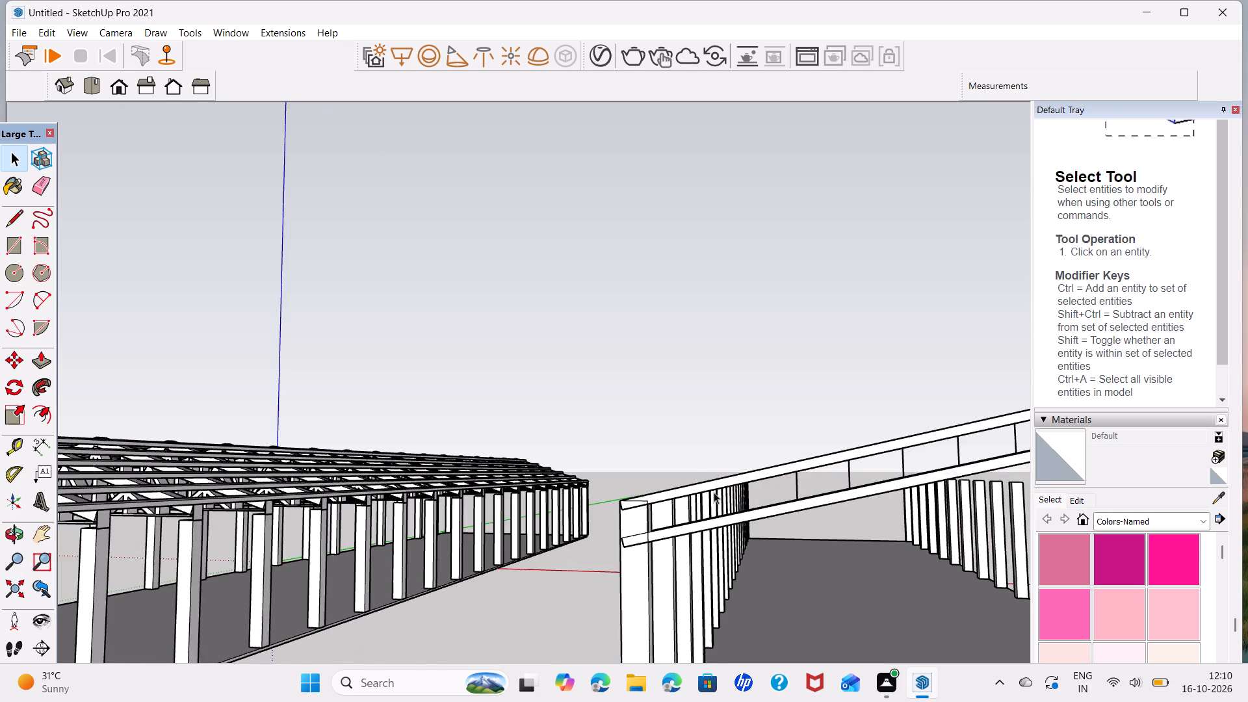
{"action": "scroll", "coordinate": [707, 492], "scroll_direction": "up", "scroll_amount": 17}
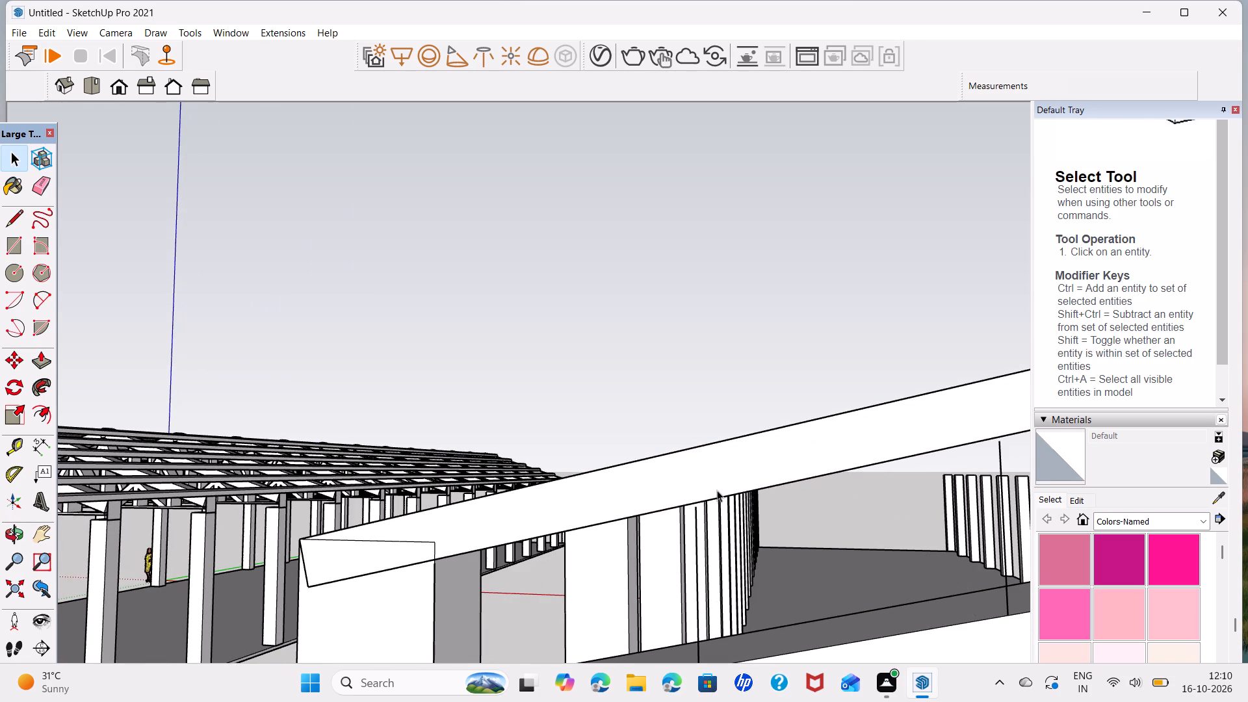
{"action": "key", "text": "l"}
{"action": "left_click", "coordinate": [693, 512]}
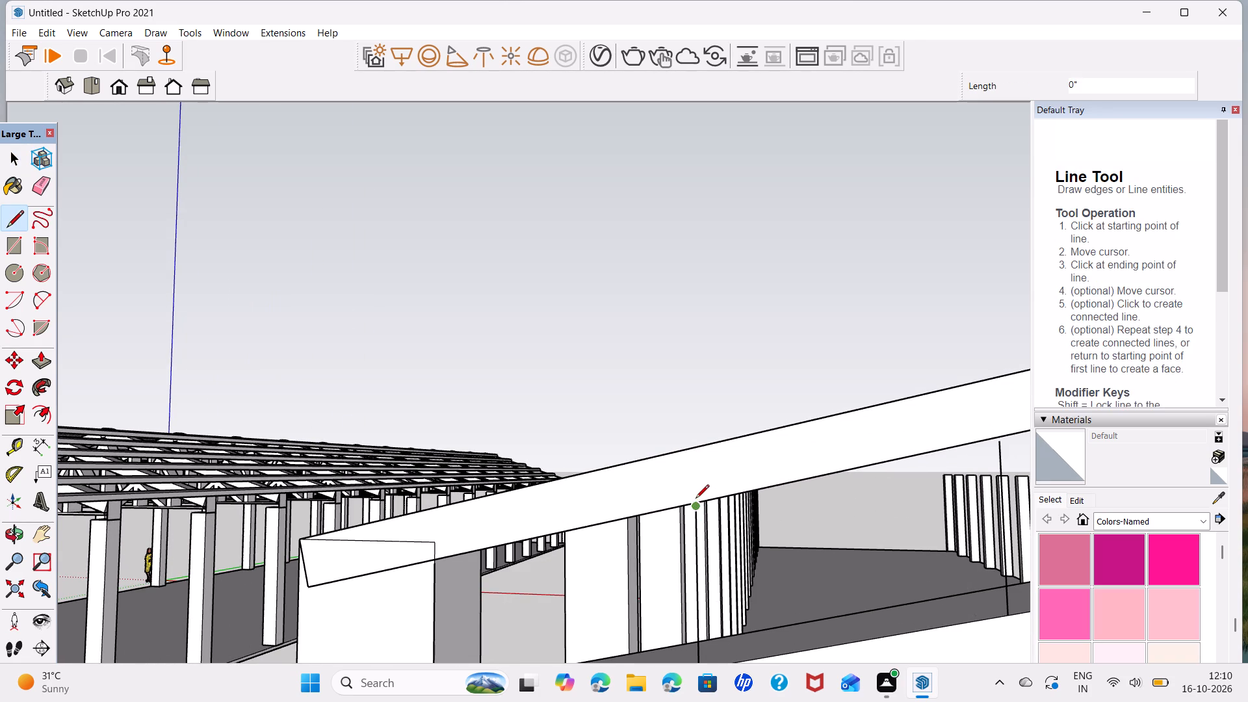
{"action": "scroll", "coordinate": [695, 499], "scroll_direction": "up", "scroll_amount": 13}
{"action": "left_click", "coordinate": [698, 514]}
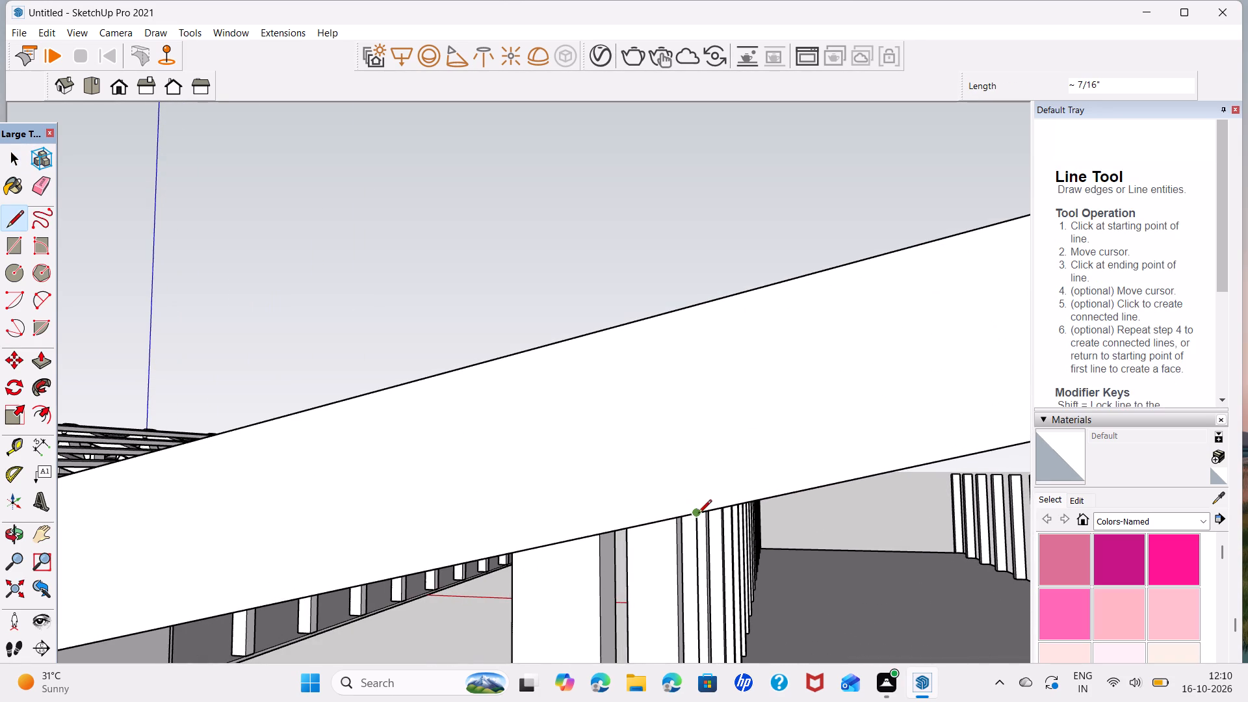
{"action": "key", "text": "space"}
Extend the second vertical from that end column with a line of about 7/16" up to the upper beam's lower front edge.
{"action": "scroll", "coordinate": [779, 493], "scroll_direction": "down", "scroll_amount": 3}
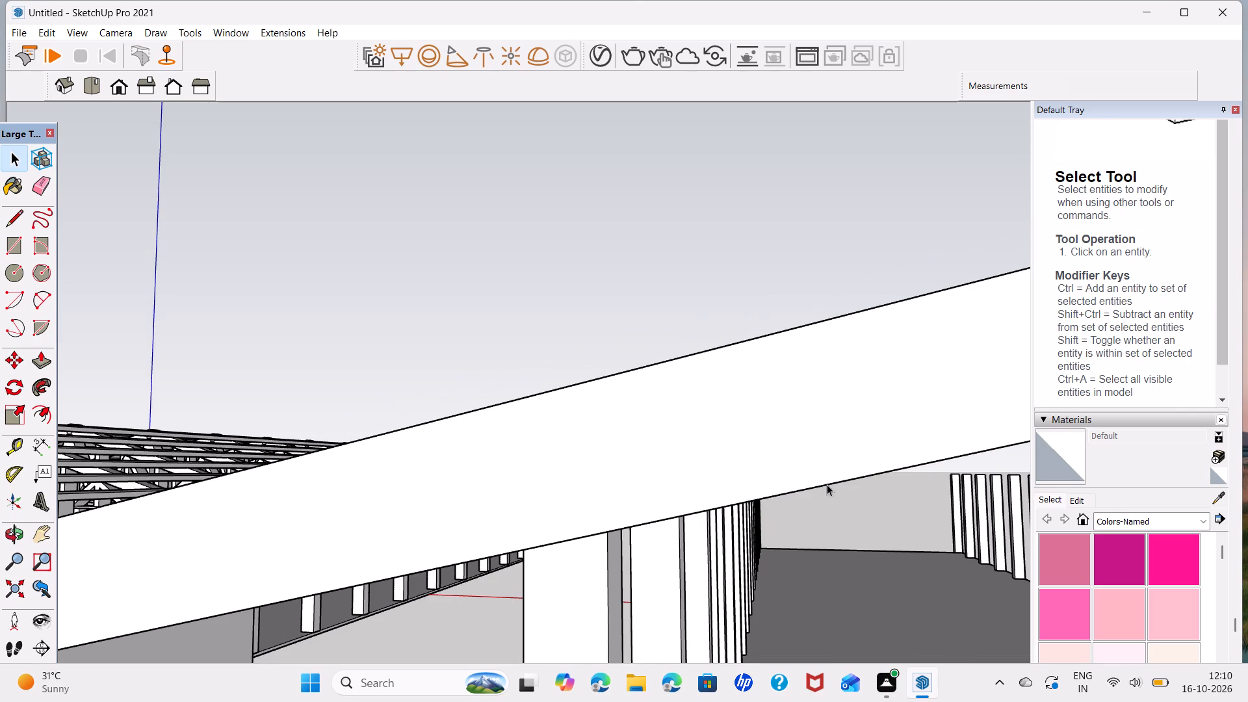
{"action": "middle_click_drag", "start_coordinate": [827, 484], "coordinate": [151, 467]}
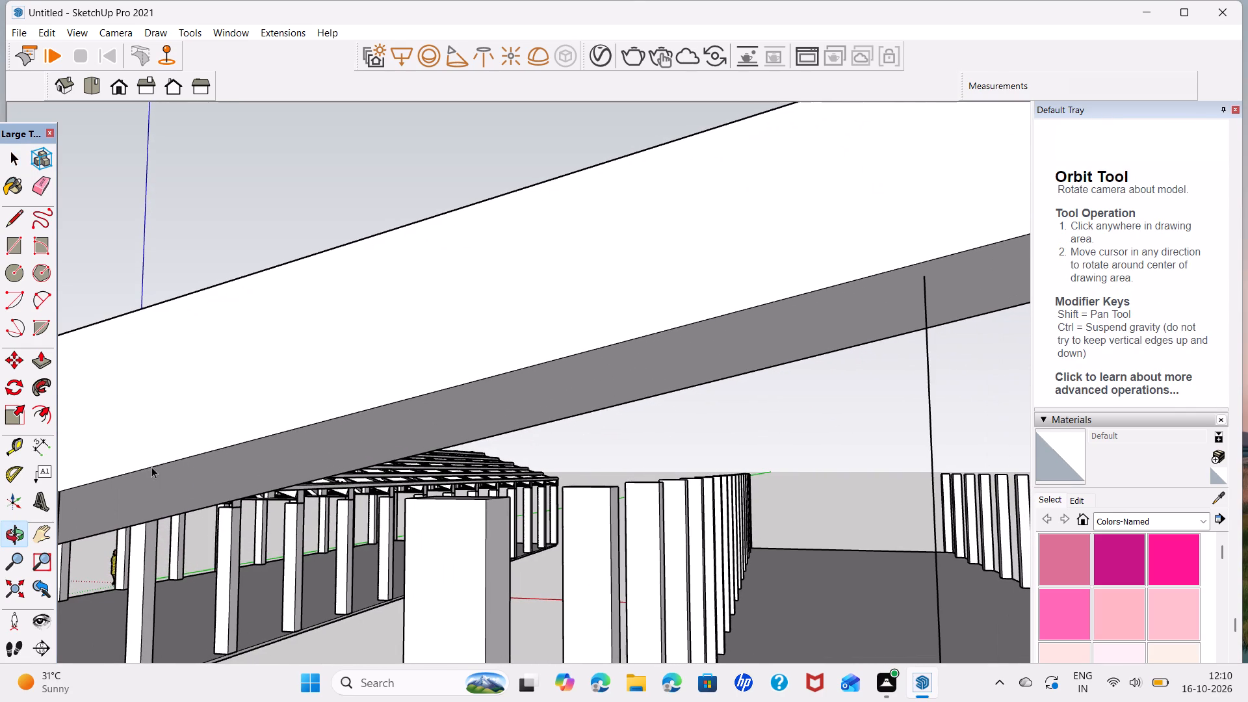
{"action": "key", "text": "l"}
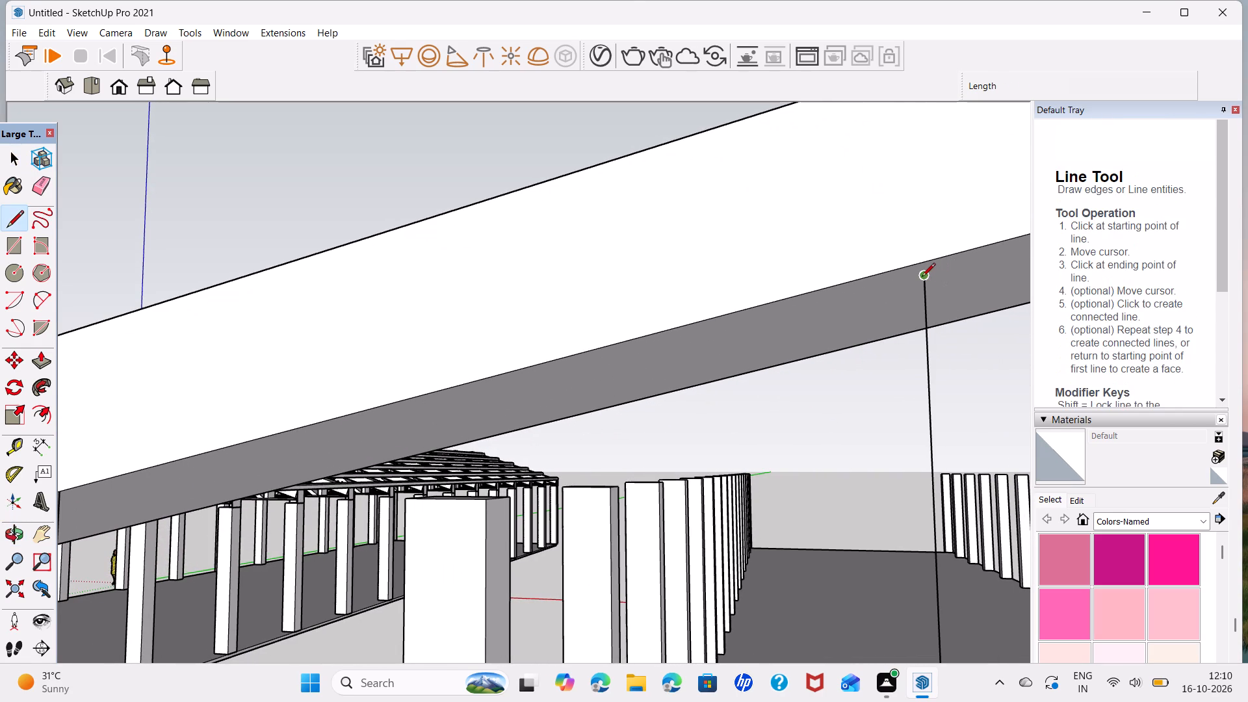
{"action": "left_click", "coordinate": [922, 278]}
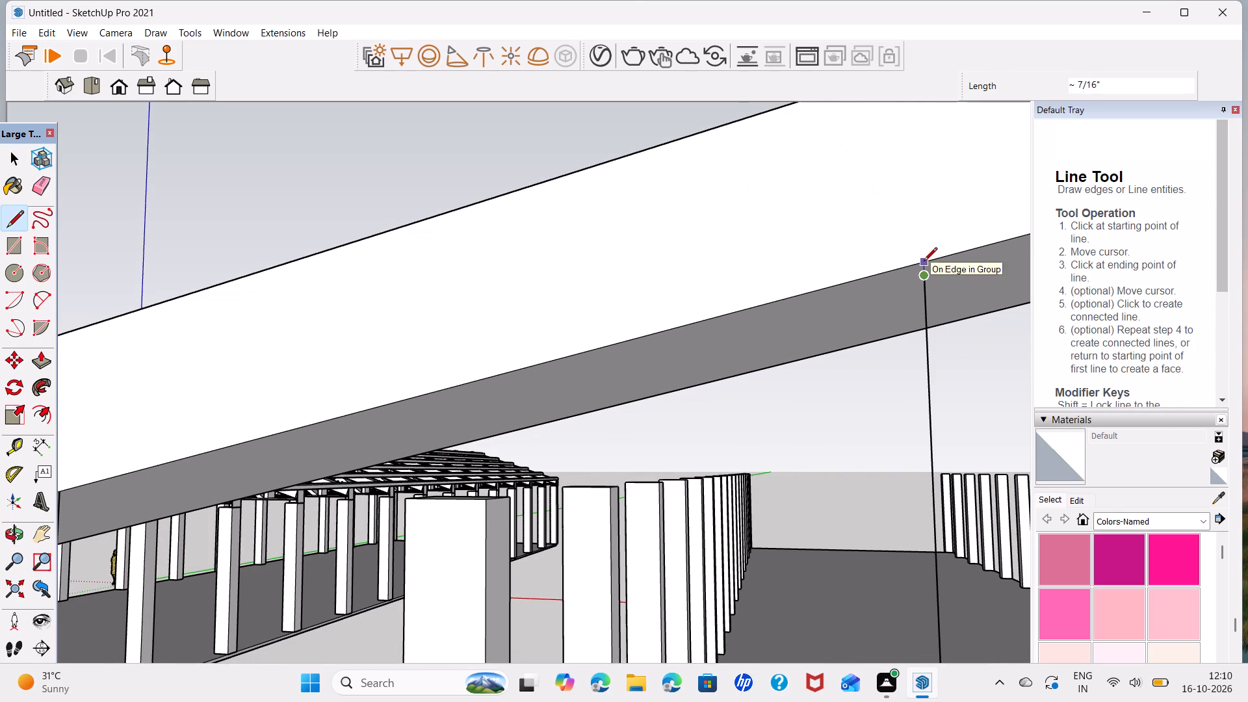
{"action": "left_click", "coordinate": [924, 262]}
{"action": "key", "text": "space"}
Extend the third vertical from the end column by about 7/16" to meet the upper beam's lower front edge.
{"action": "scroll", "coordinate": [962, 329], "scroll_direction": "down", "scroll_amount": 2}
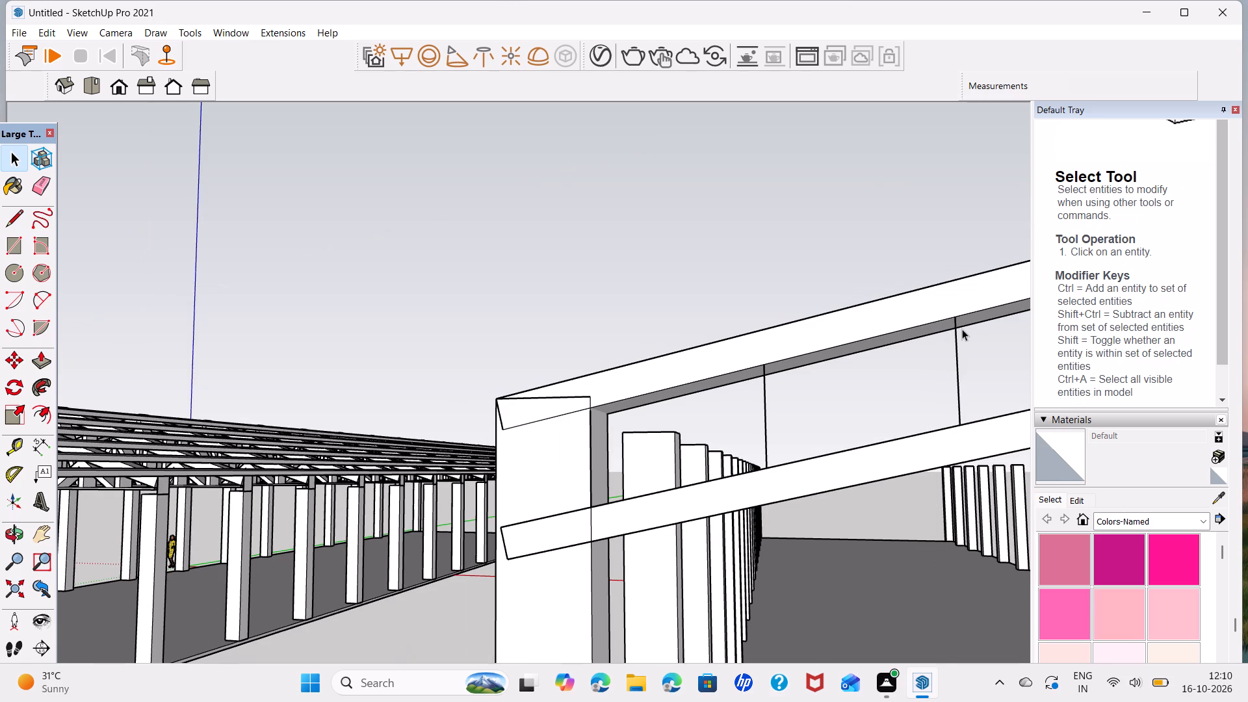
{"action": "middle_click_drag", "start_coordinate": [962, 329], "coordinate": [427, 439]}
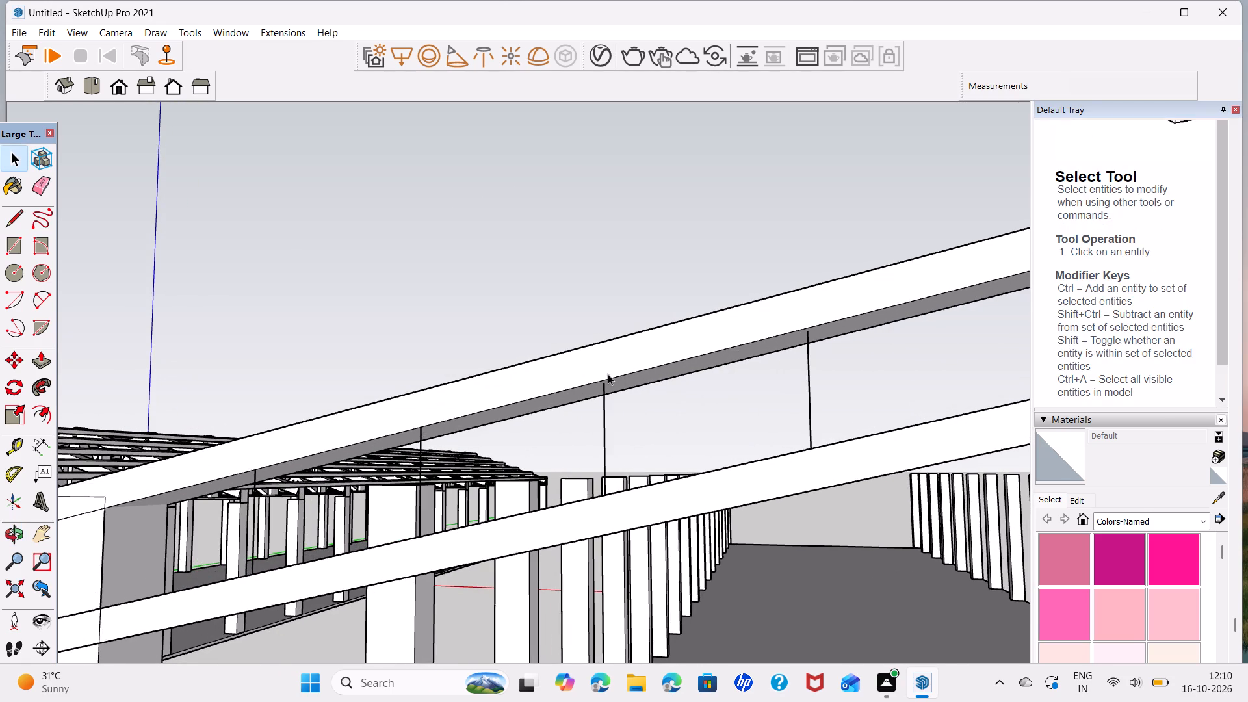
{"action": "scroll", "coordinate": [608, 374], "scroll_direction": "up", "scroll_amount": 8}
{"action": "key", "text": "l"}
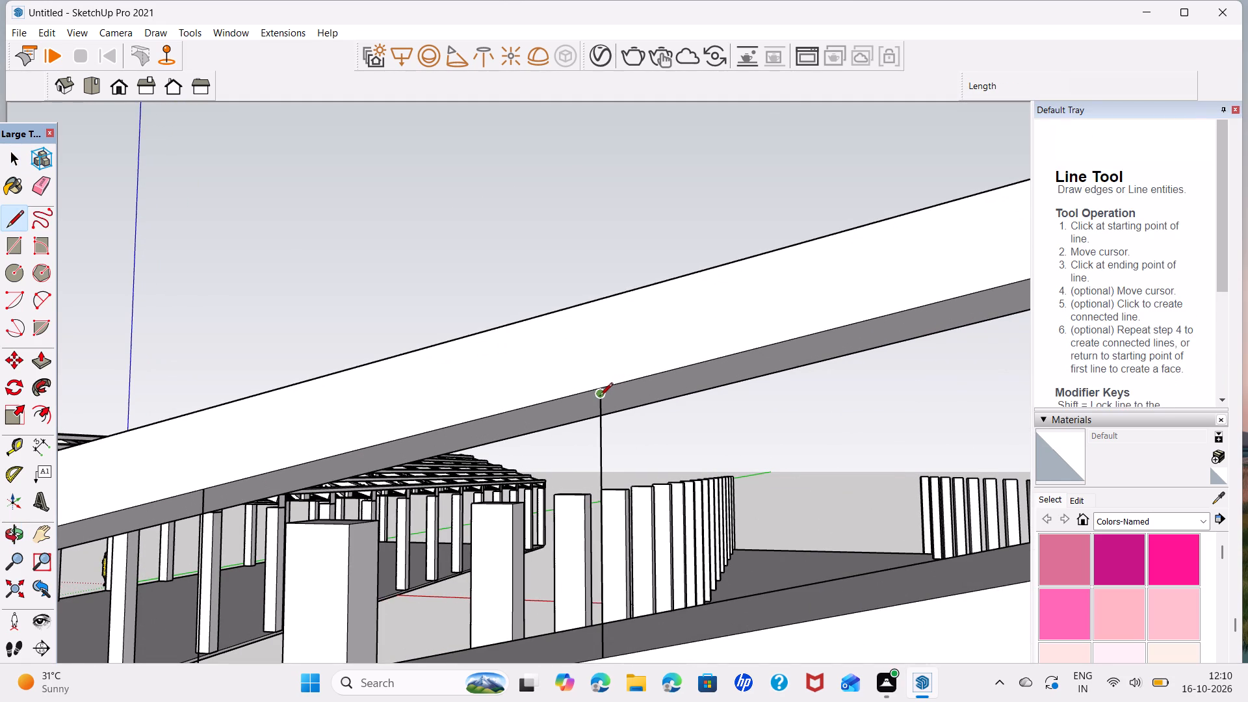
{"action": "left_click", "coordinate": [599, 401]}
{"action": "scroll", "coordinate": [599, 384], "scroll_direction": "up", "scroll_amount": 11}
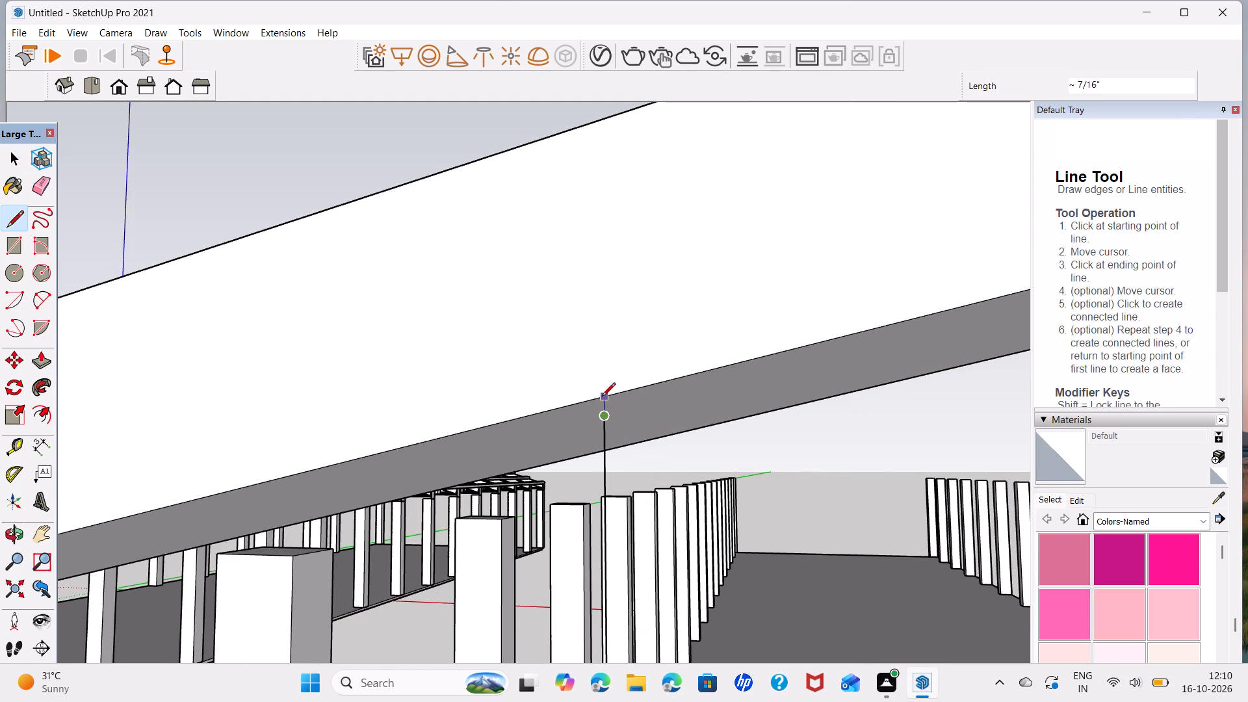
{"action": "left_click", "coordinate": [602, 397]}
{"action": "key", "text": "space"}
Draw a short line extending the fourth vertical, midway along the slope, up to the upper beam's lower front edge.
{"action": "scroll", "coordinate": [718, 409], "scroll_direction": "down", "scroll_amount": 3}
{"action": "scroll", "coordinate": [812, 427], "scroll_direction": "down", "scroll_amount": 4}
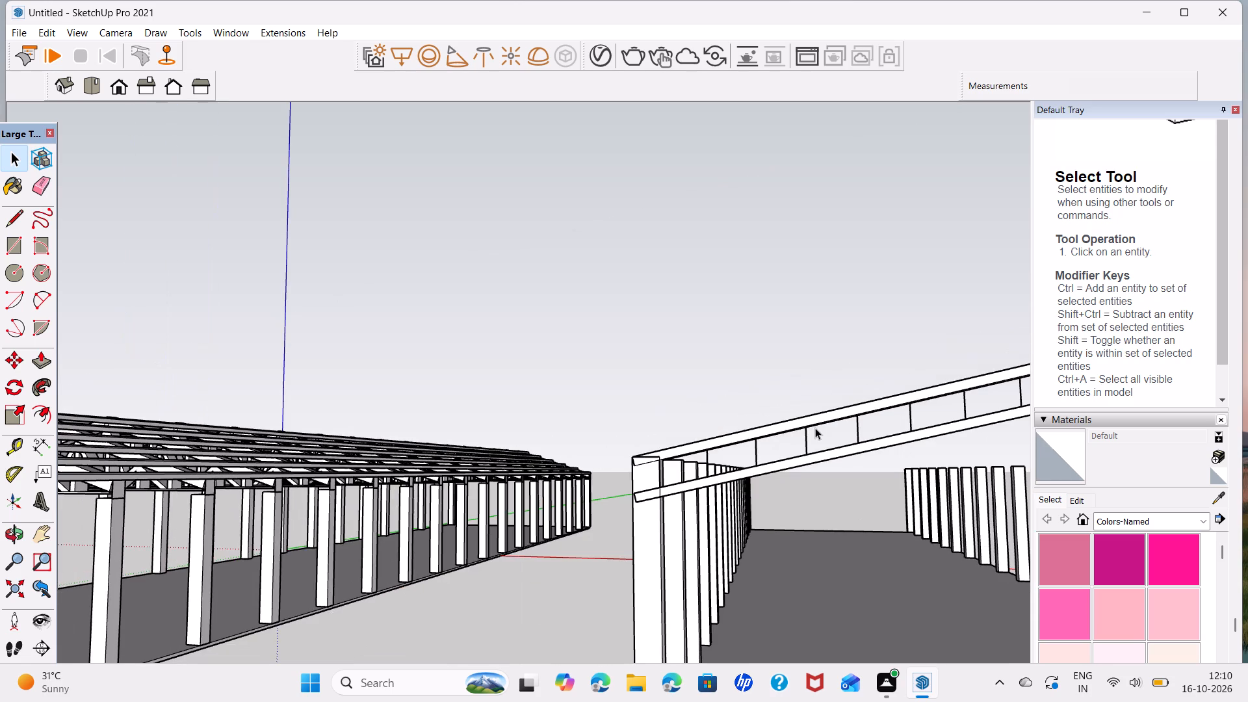
{"action": "middle_click_drag", "start_coordinate": [815, 428], "coordinate": [708, 428]}
{"action": "scroll", "coordinate": [695, 422], "scroll_direction": "up", "scroll_amount": 12}
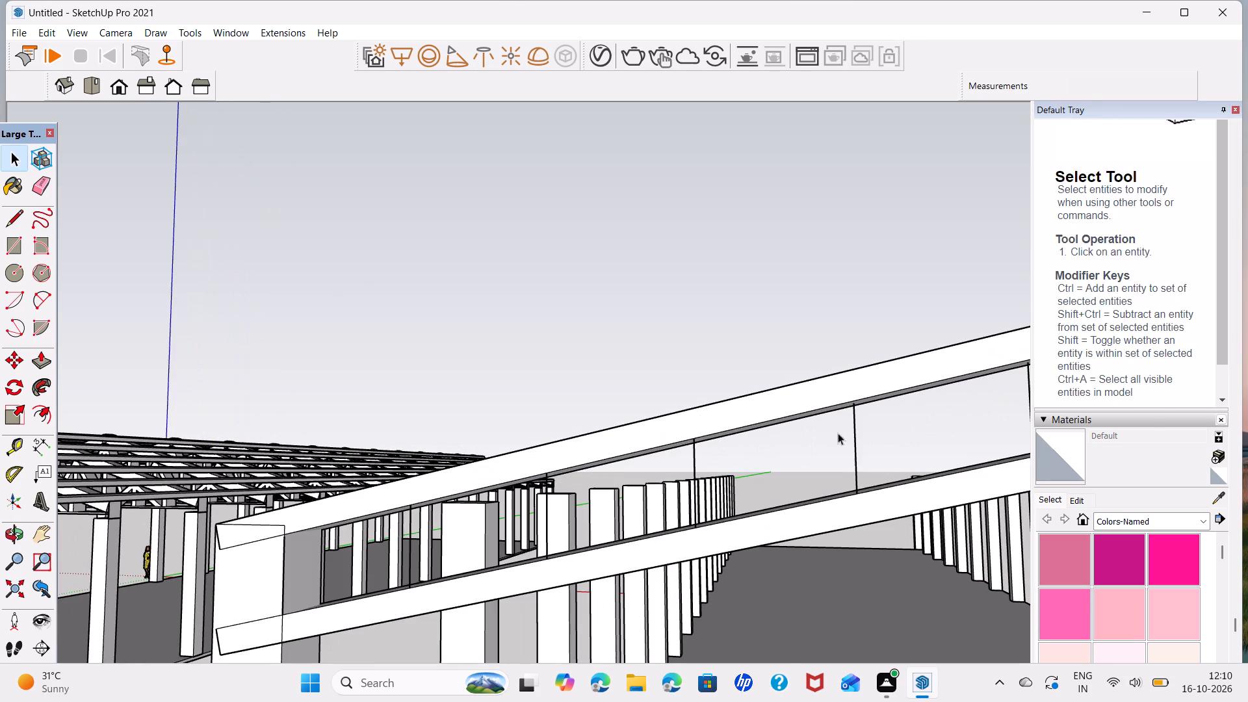
{"action": "scroll", "coordinate": [859, 395], "scroll_direction": "up", "scroll_amount": 6}
{"action": "middle_click_drag", "start_coordinate": [857, 395], "coordinate": [709, 401], "text": "shift"}
{"action": "scroll", "coordinate": [708, 415], "scroll_direction": "up", "scroll_amount": 4}
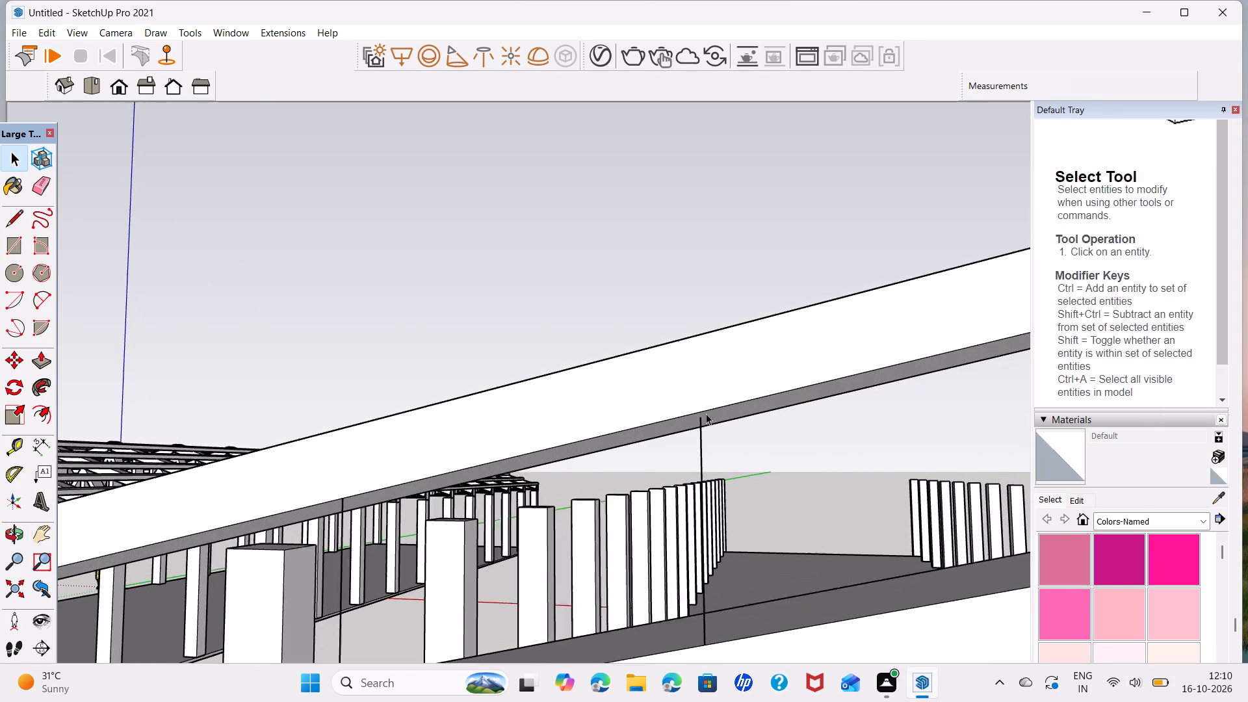
{"action": "scroll", "coordinate": [706, 413], "scroll_direction": "up", "scroll_amount": 5}
{"action": "key", "text": "l"}
{"action": "left_click", "coordinate": [703, 421]}
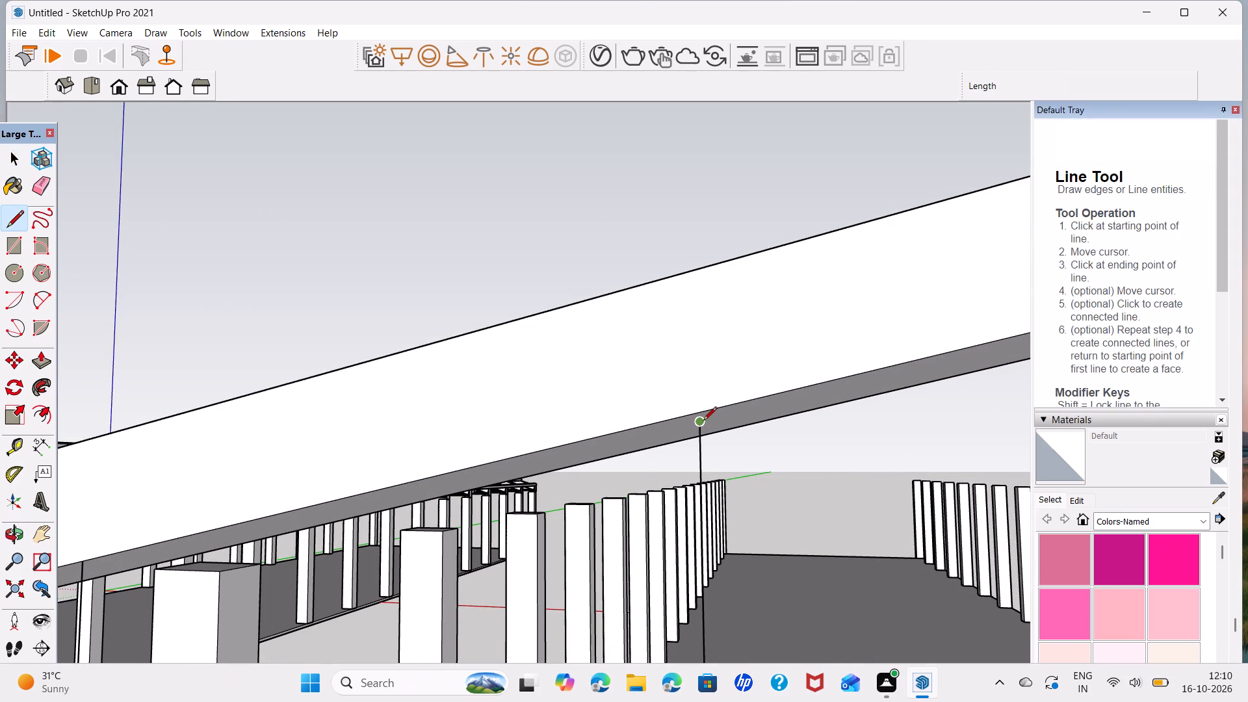
{"action": "left_click", "coordinate": [698, 411]}
{"action": "key", "text": "space"}
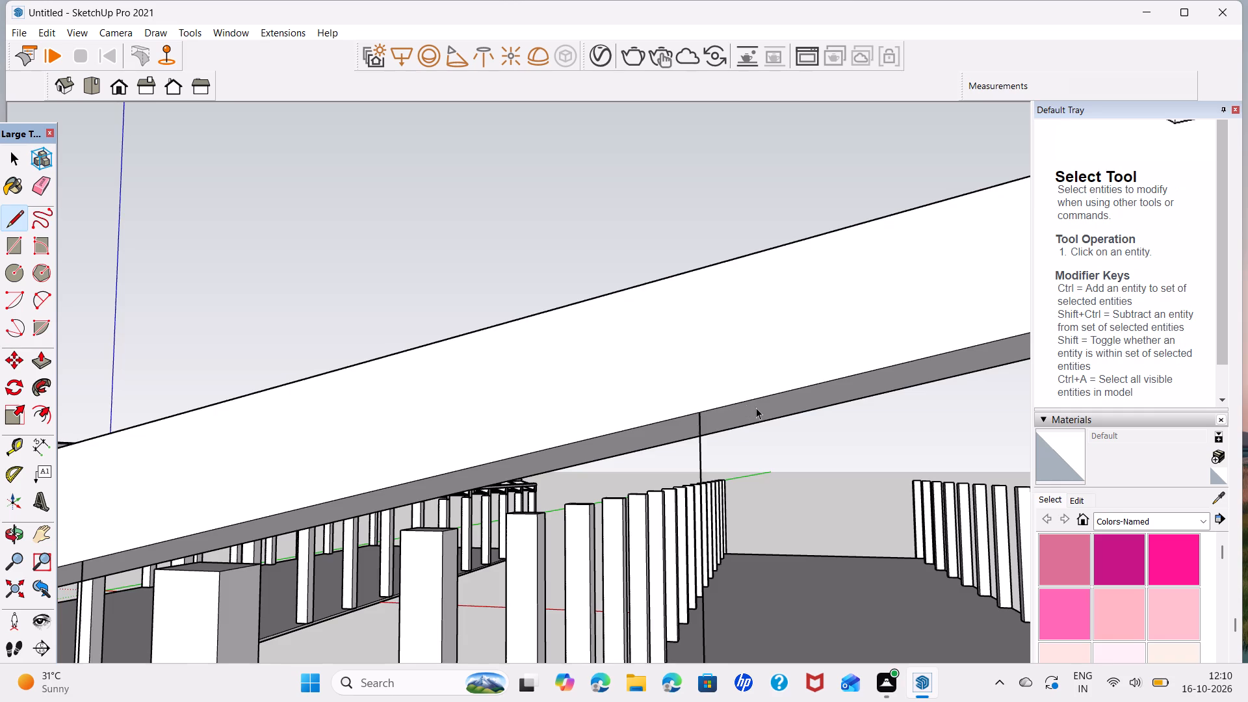
Draw a short line extending the fifth vertical from the end column up to the upper beam's lower front edge.
{"action": "scroll", "coordinate": [756, 408], "scroll_direction": "down", "scroll_amount": 2}
{"action": "middle_click_drag", "start_coordinate": [771, 407], "coordinate": [242, 504], "text": "shift"}
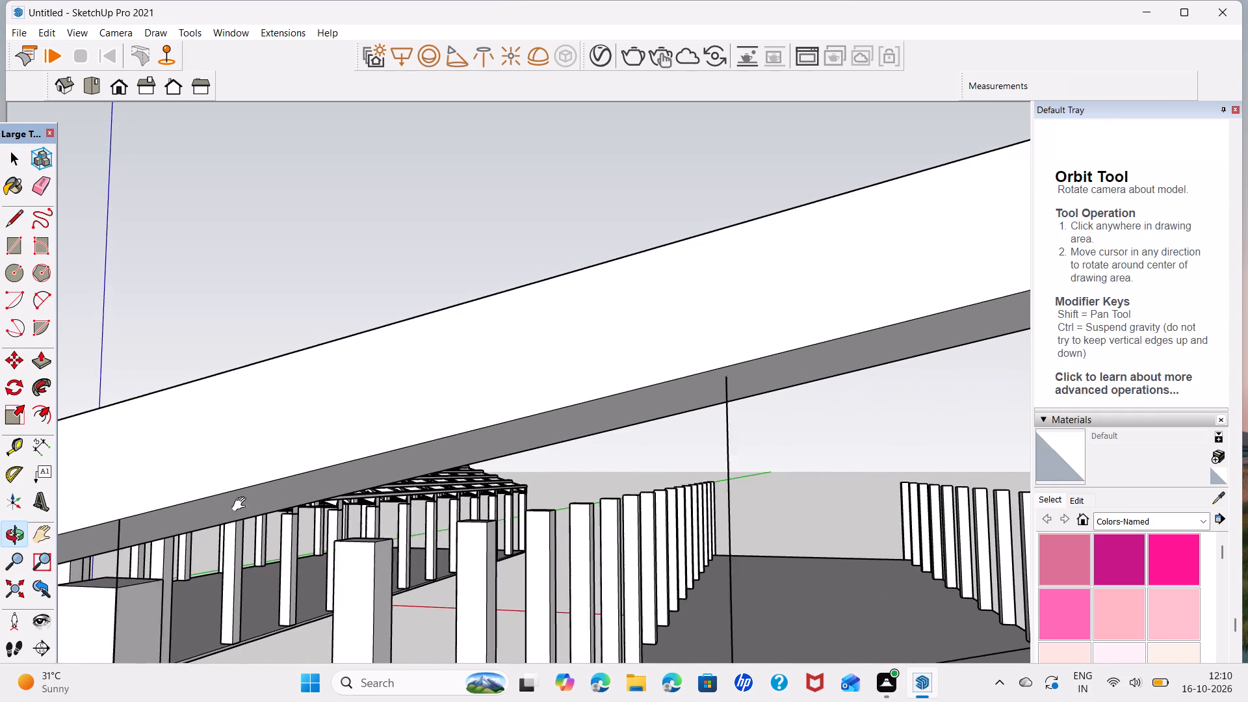
{"action": "middle_click_drag", "start_coordinate": [242, 504], "coordinate": [201, 515], "text": "shift"}
{"action": "key", "text": "l"}
{"action": "left_click", "coordinate": [658, 396]}
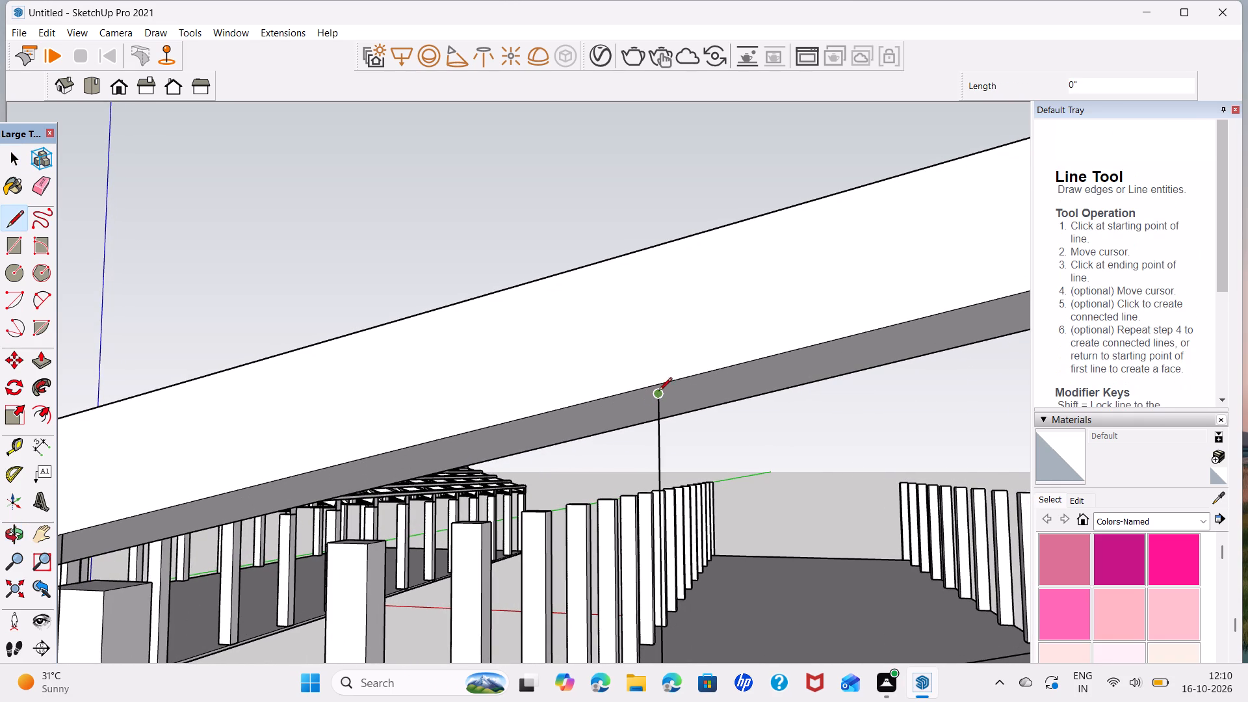
{"action": "left_click", "coordinate": [658, 383]}
{"action": "key", "text": "space"}
Extend the sixth vertical, second from the ridge on this slope, about 7/16" up to the upper beam's lower front edge.
{"action": "scroll", "coordinate": [716, 409], "scroll_direction": "down", "scroll_amount": 3}
{"action": "middle_click_drag", "start_coordinate": [759, 416], "coordinate": [506, 456]}
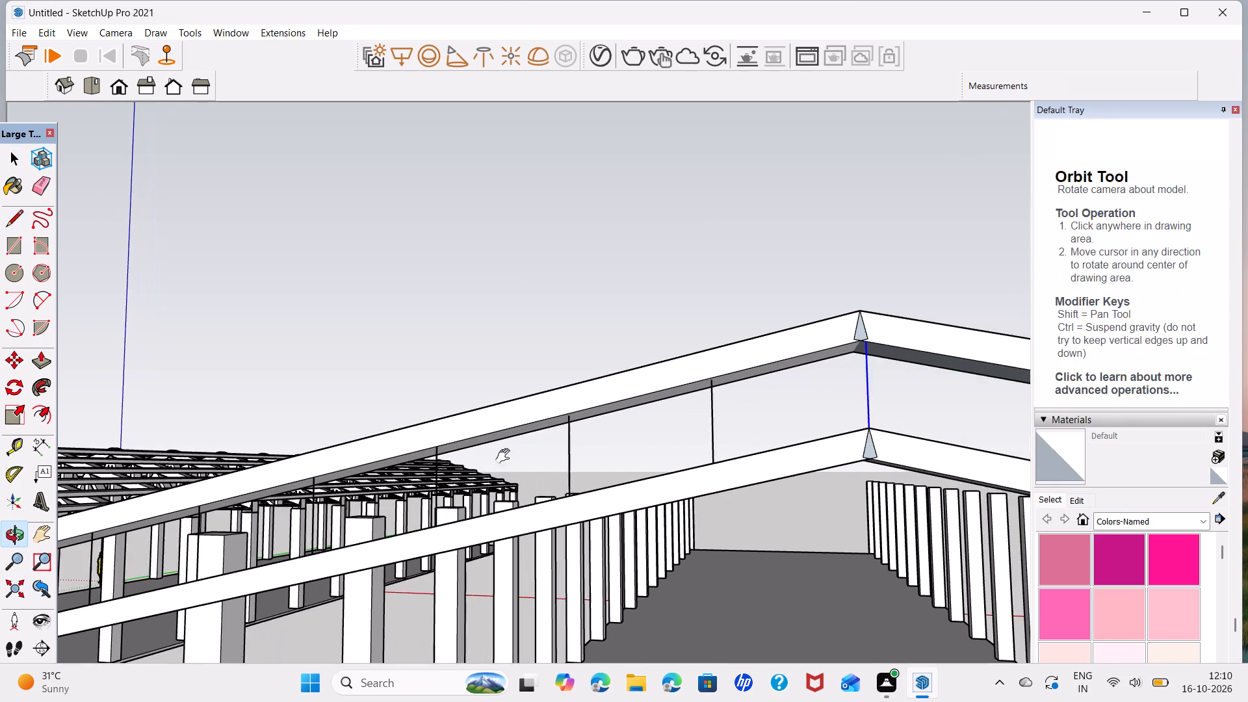
{"action": "middle_click_drag", "start_coordinate": [506, 456], "coordinate": [486, 460]}
{"action": "scroll", "coordinate": [537, 417], "scroll_direction": "up", "scroll_amount": 12}
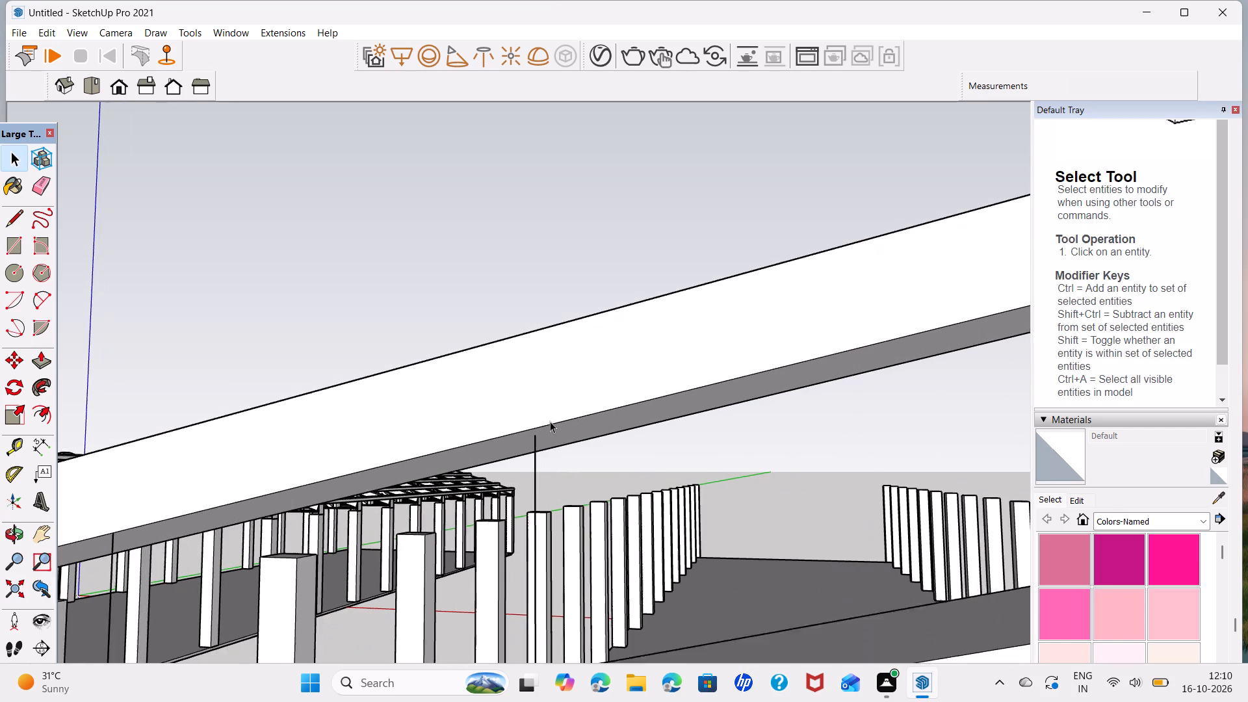
{"action": "scroll", "coordinate": [550, 421], "scroll_direction": "up", "scroll_amount": 2}
{"action": "key", "text": "l"}
{"action": "left_click", "coordinate": [530, 441]}
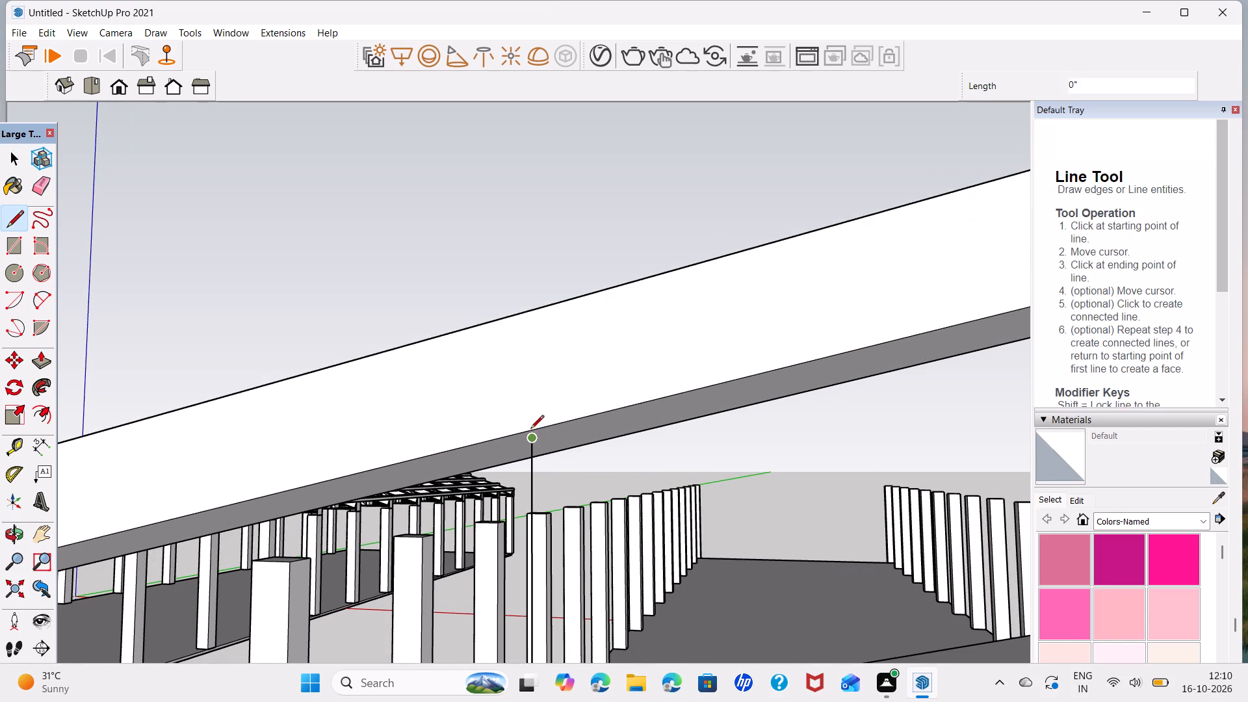
{"action": "scroll", "coordinate": [536, 427], "scroll_direction": "up", "scroll_amount": 5}
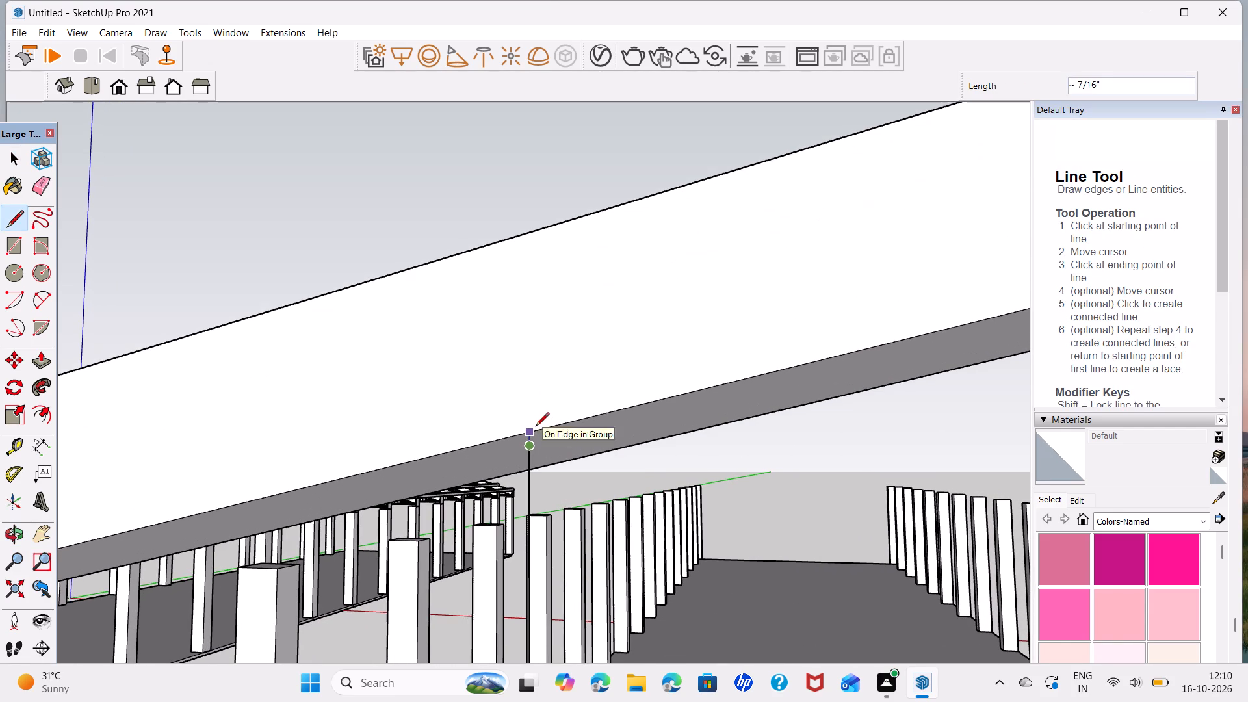
{"action": "left_click", "coordinate": [536, 427]}
{"action": "key", "text": "space"}
Extend the seventh vertical, nearest the ridge on this slope, about 7/16" up to the upper beam's lower front edge.
{"action": "scroll", "coordinate": [604, 447], "scroll_direction": "down", "scroll_amount": 2}
{"action": "middle_click_drag", "start_coordinate": [729, 464], "coordinate": [601, 473], "text": "shift"}
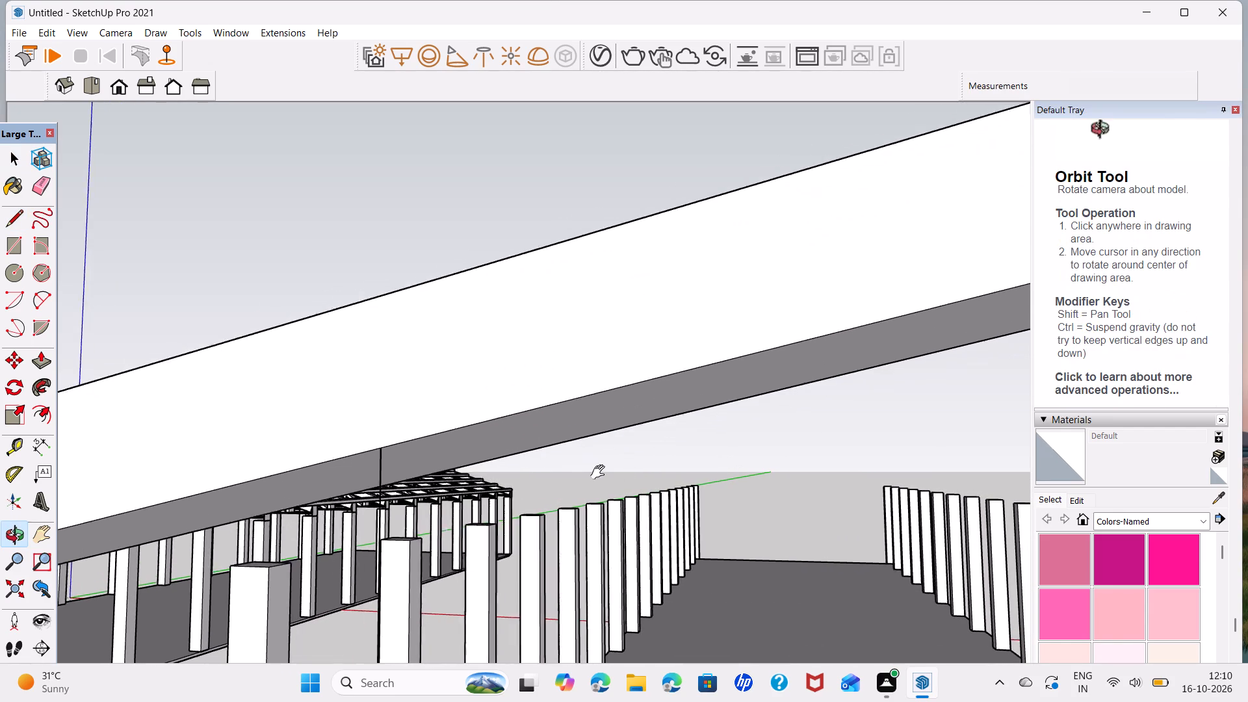
{"action": "middle_click_drag", "start_coordinate": [601, 473], "coordinate": [294, 530], "text": "shift"}
{"action": "key", "text": "l"}
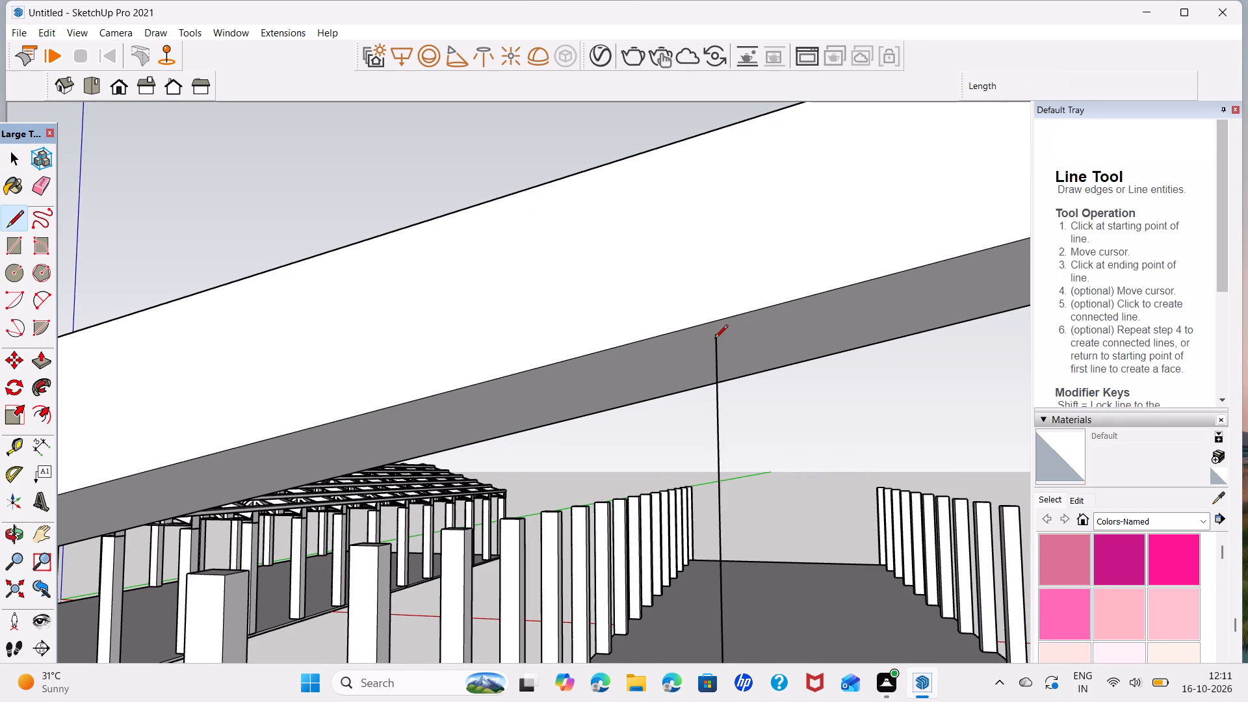
{"action": "left_click", "coordinate": [713, 335]}
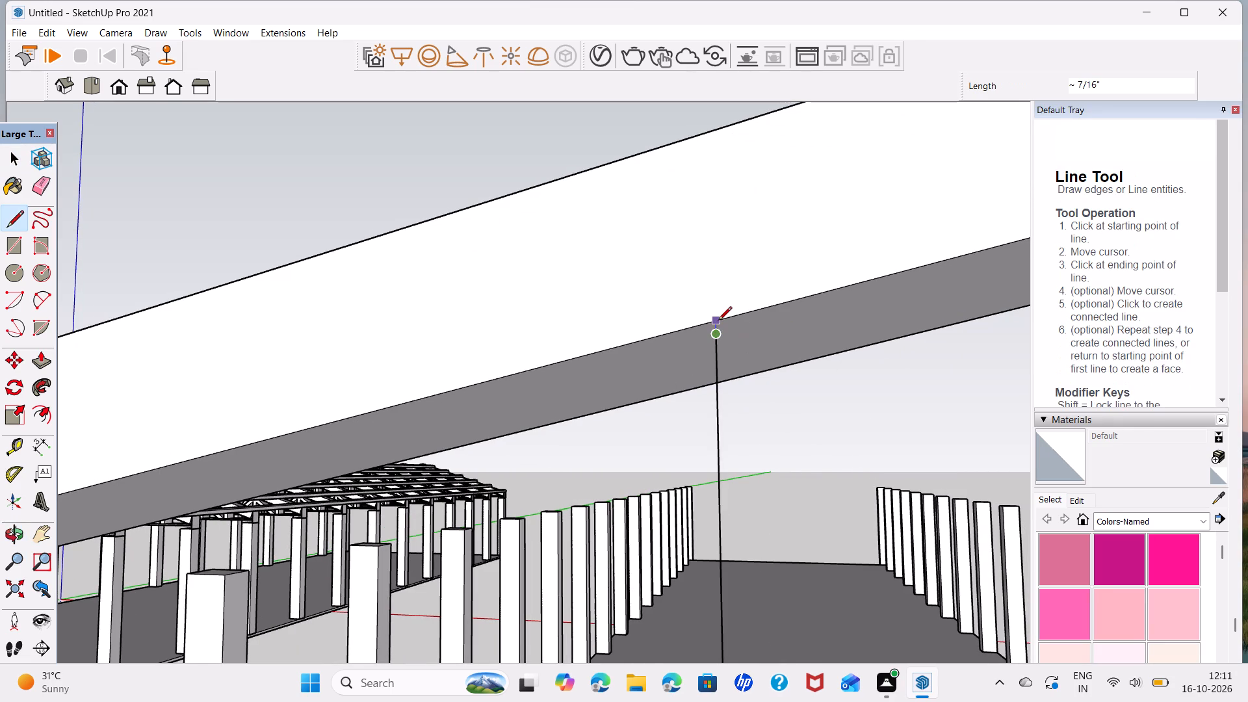
{"action": "left_click", "coordinate": [718, 321]}
{"action": "key", "text": "space"}
Examine where the ridge's vertical line meets the underside of the upper beams at the apex.
{"action": "scroll", "coordinate": [814, 352], "scroll_direction": "down", "scroll_amount": 3}
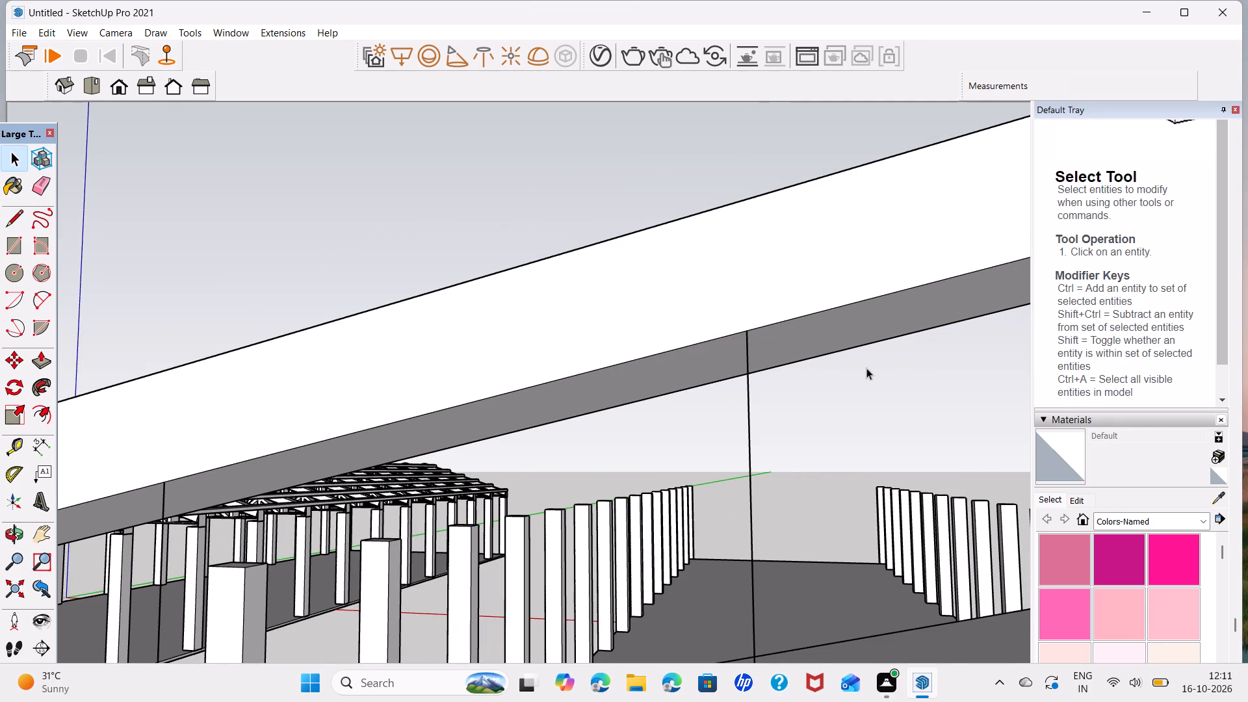
{"action": "middle_click_drag", "start_coordinate": [866, 368], "coordinate": [346, 470], "text": "shift"}
{"action": "scroll", "coordinate": [770, 351], "scroll_direction": "down", "scroll_amount": 2}
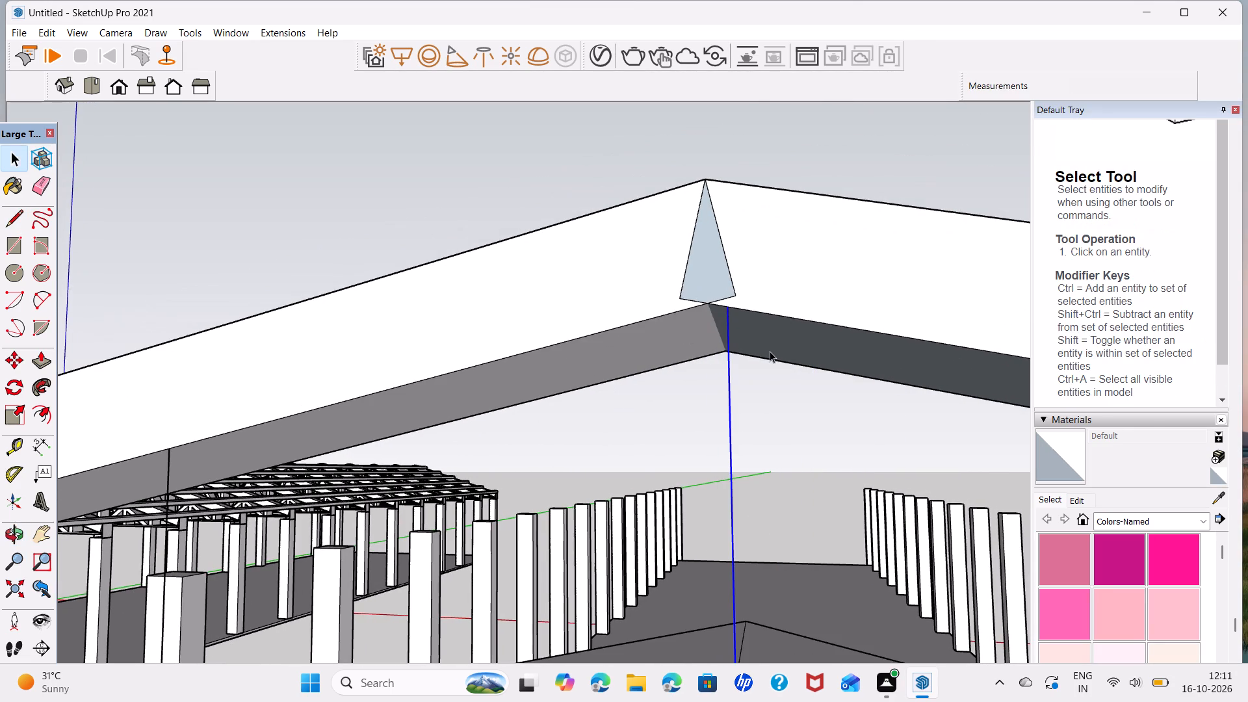
{"action": "scroll", "coordinate": [817, 389], "scroll_direction": "down", "scroll_amount": 2}
{"action": "scroll", "coordinate": [809, 427], "scroll_direction": "up", "scroll_amount": 2}
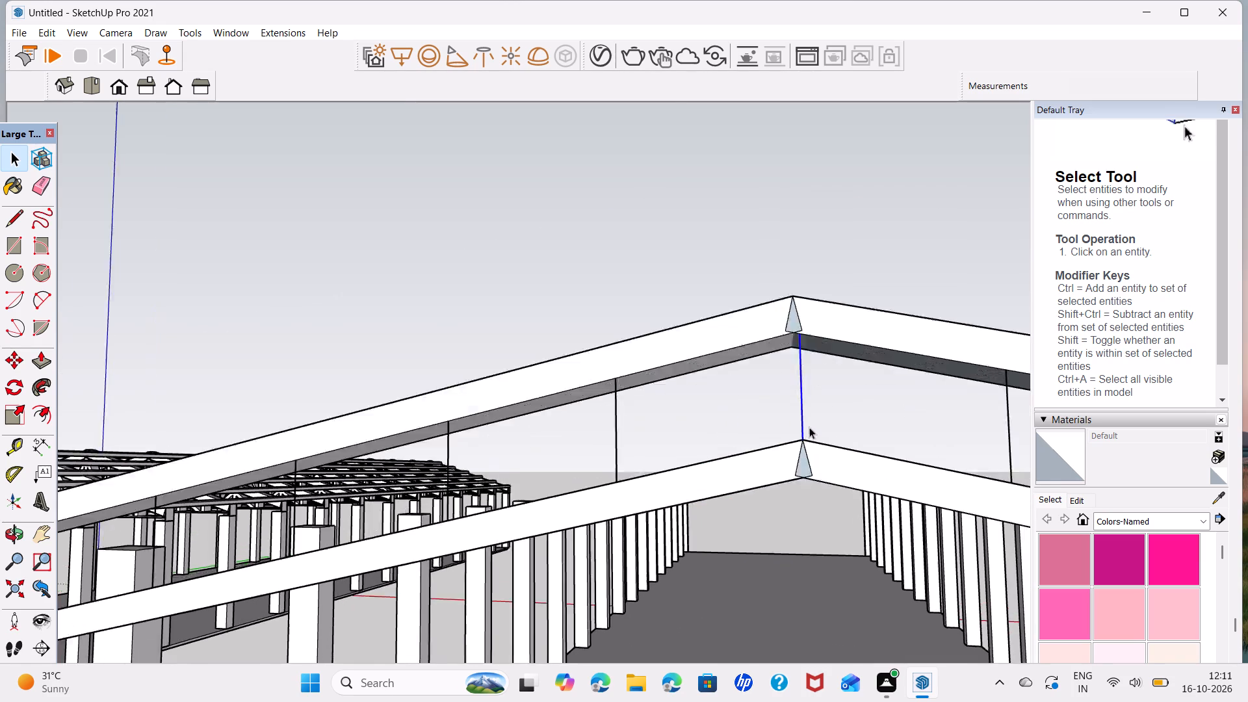
{"action": "scroll", "coordinate": [809, 427], "scroll_direction": "up", "scroll_amount": 3}
{"action": "scroll", "coordinate": [801, 440], "scroll_direction": "down", "scroll_amount": 3}
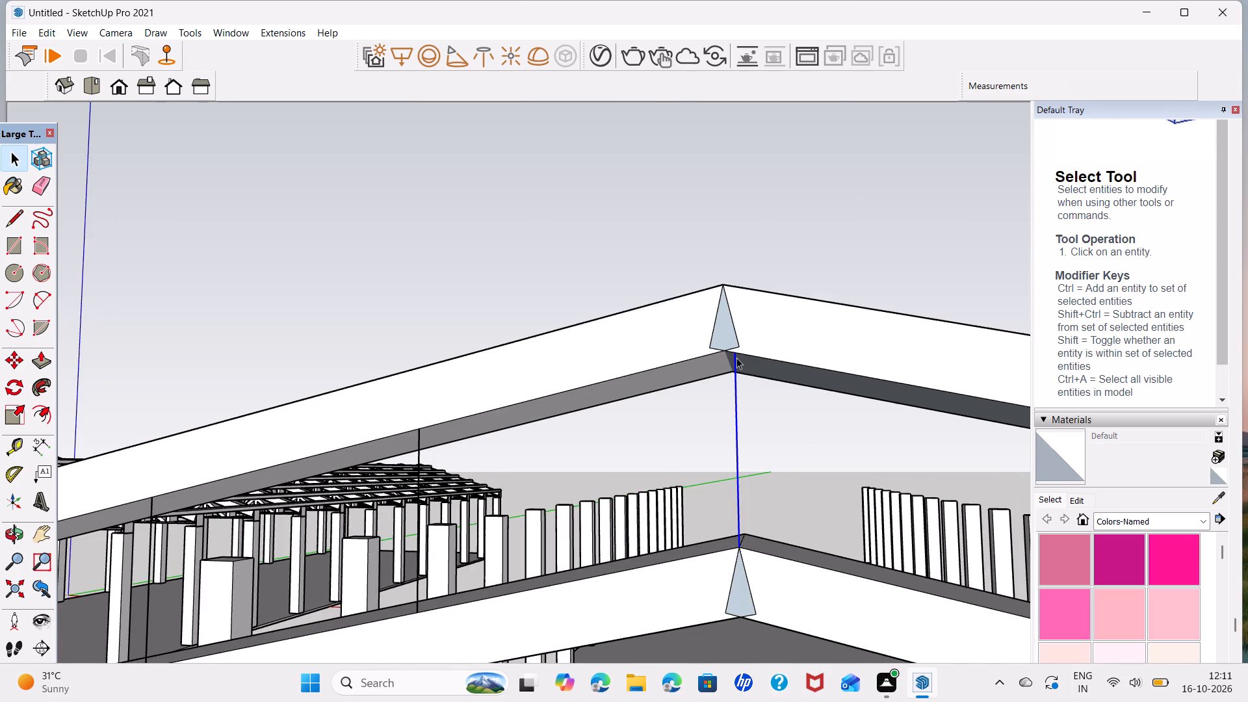
{"action": "scroll", "coordinate": [734, 345], "scroll_direction": "up", "scroll_amount": 18}
{"action": "scroll", "coordinate": [779, 346], "scroll_direction": "up", "scroll_amount": 5}
{"action": "scroll", "coordinate": [781, 345], "scroll_direction": "down", "scroll_amount": 2}
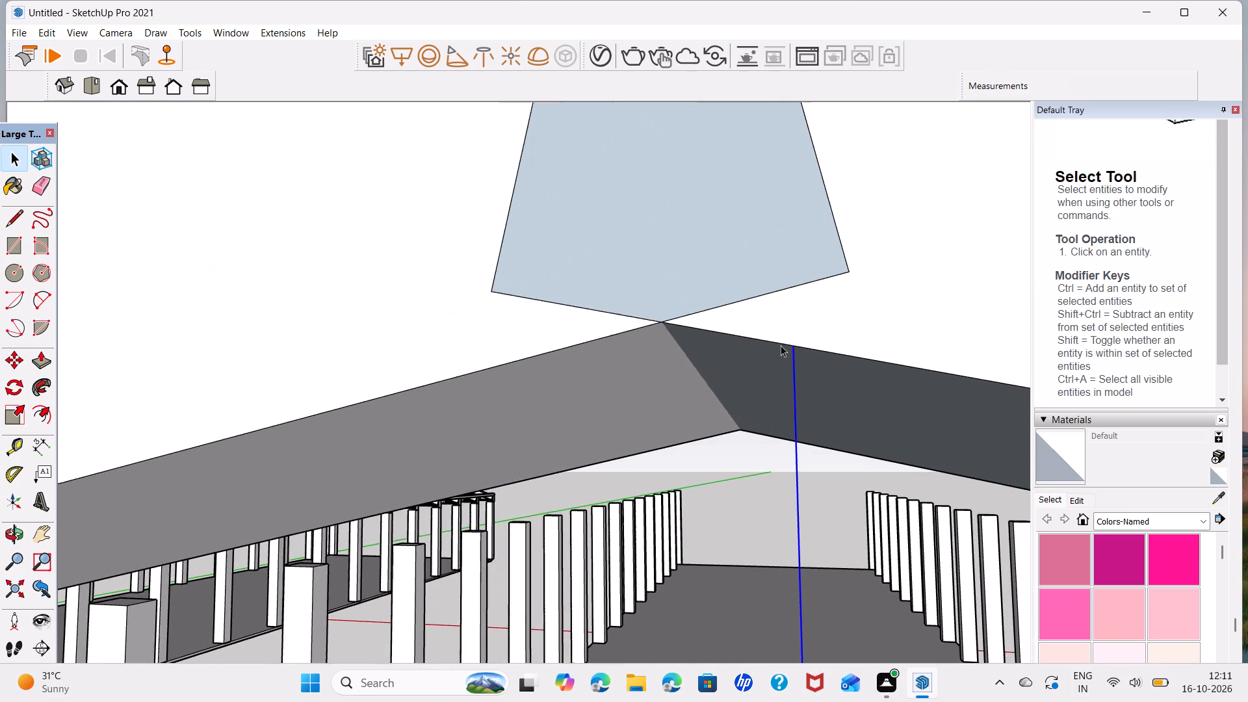
Examine the second shed's gable frame along both slopes and from behind, checking the web verticals between the upper and lower beams.
{"action": "scroll", "coordinate": [781, 345], "scroll_direction": "down", "scroll_amount": 20}
{"action": "scroll", "coordinate": [781, 345], "scroll_direction": "down", "scroll_amount": 11}
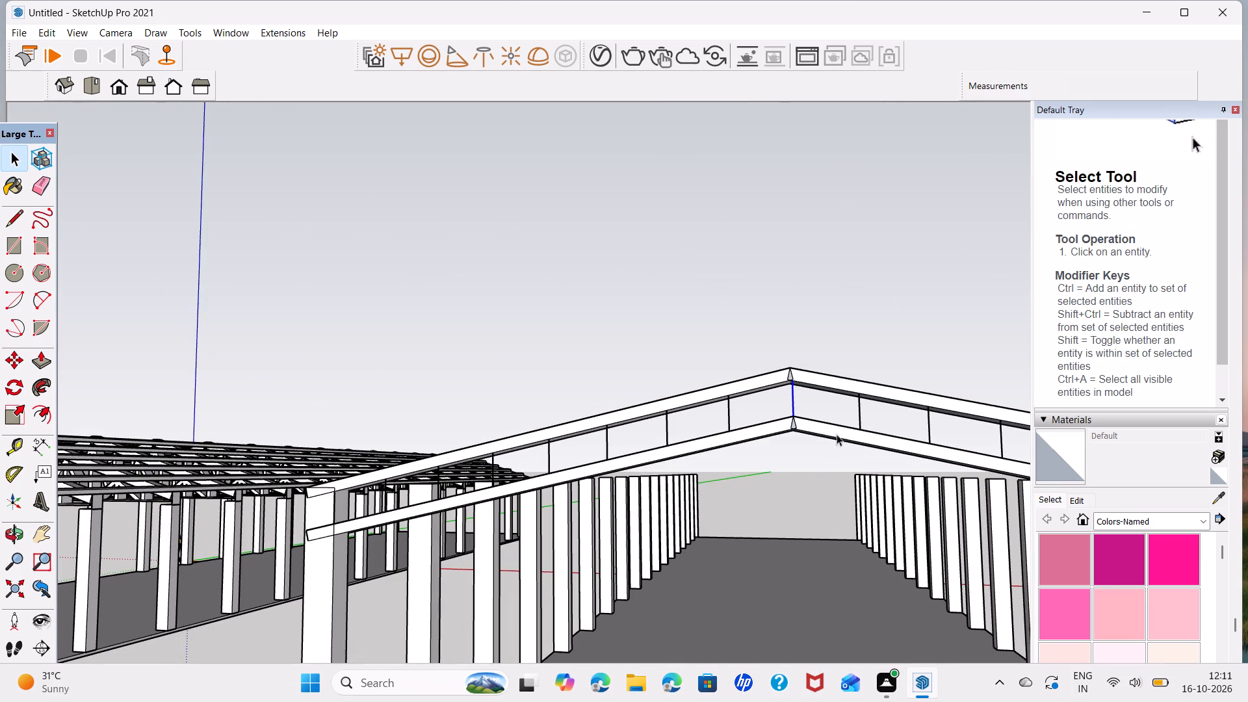
{"action": "middle_click", "coordinate": [867, 393]}
{"action": "middle_click_drag", "start_coordinate": [867, 393], "coordinate": [645, 405], "text": "shift"}
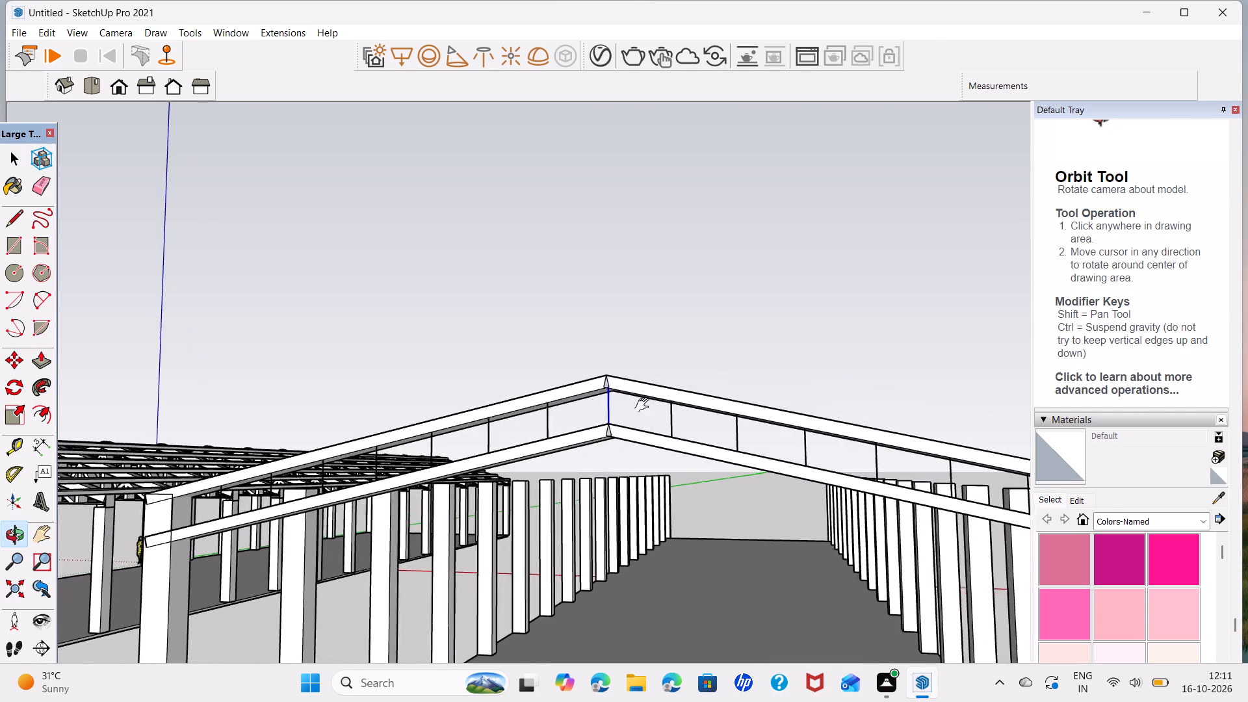
{"action": "middle_click_drag", "start_coordinate": [645, 405], "coordinate": [580, 411], "text": "shift"}
{"action": "scroll", "coordinate": [584, 404], "scroll_direction": "up", "scroll_amount": 20}
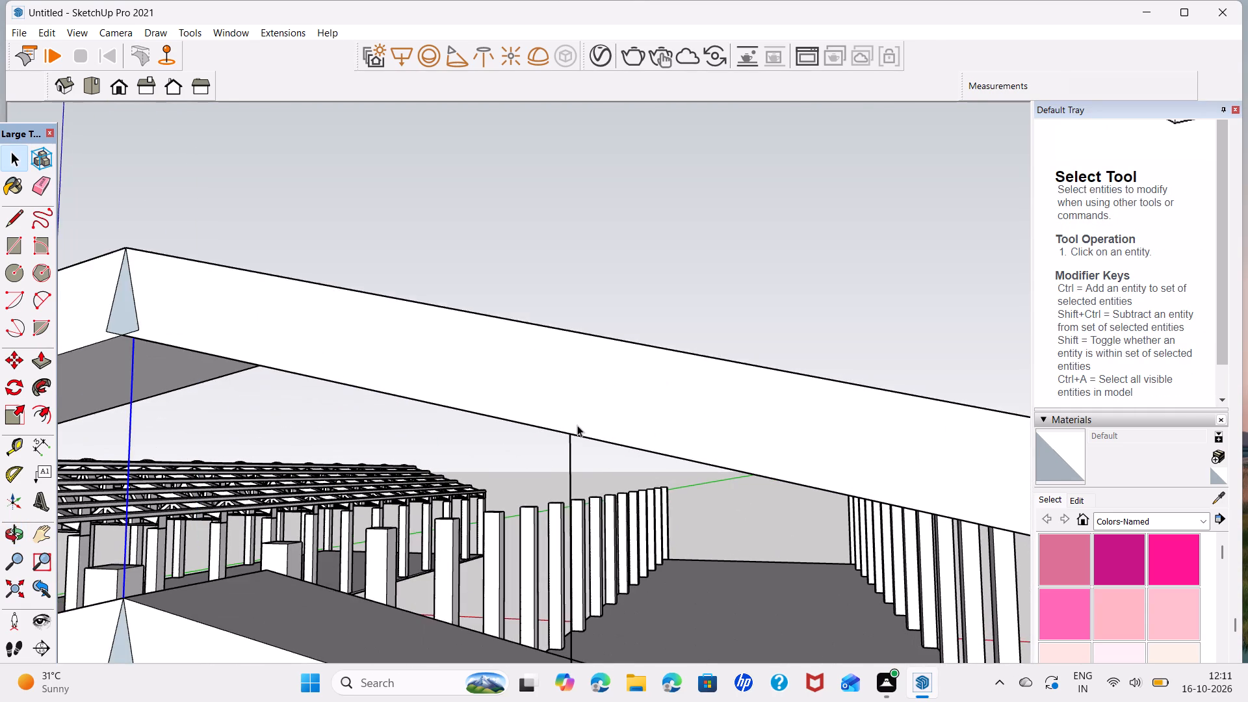
{"action": "scroll", "coordinate": [577, 425], "scroll_direction": "up", "scroll_amount": 6}
{"action": "middle_click_drag", "start_coordinate": [582, 435], "coordinate": [614, 437]}
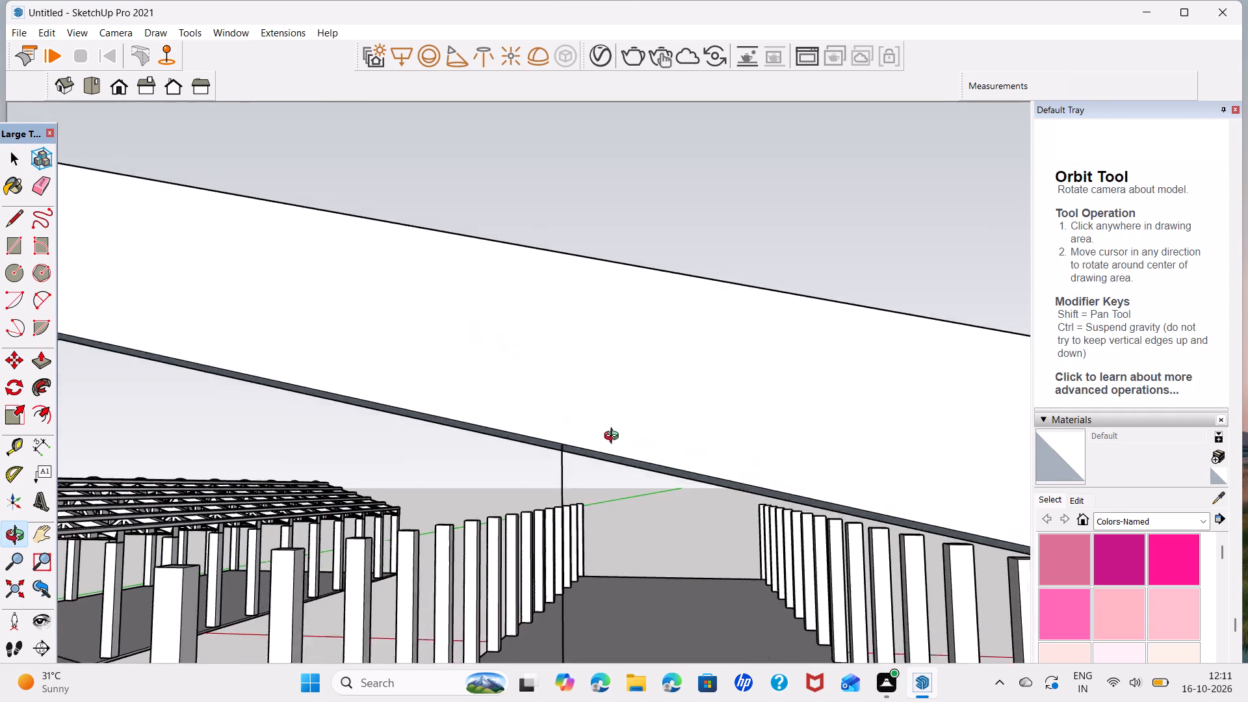
{"action": "middle_click_drag", "start_coordinate": [614, 437], "coordinate": [608, 450]}
{"action": "middle_click_drag", "start_coordinate": [764, 486], "coordinate": [539, 350]}
{"action": "scroll", "coordinate": [578, 380], "scroll_direction": "down", "scroll_amount": 4}
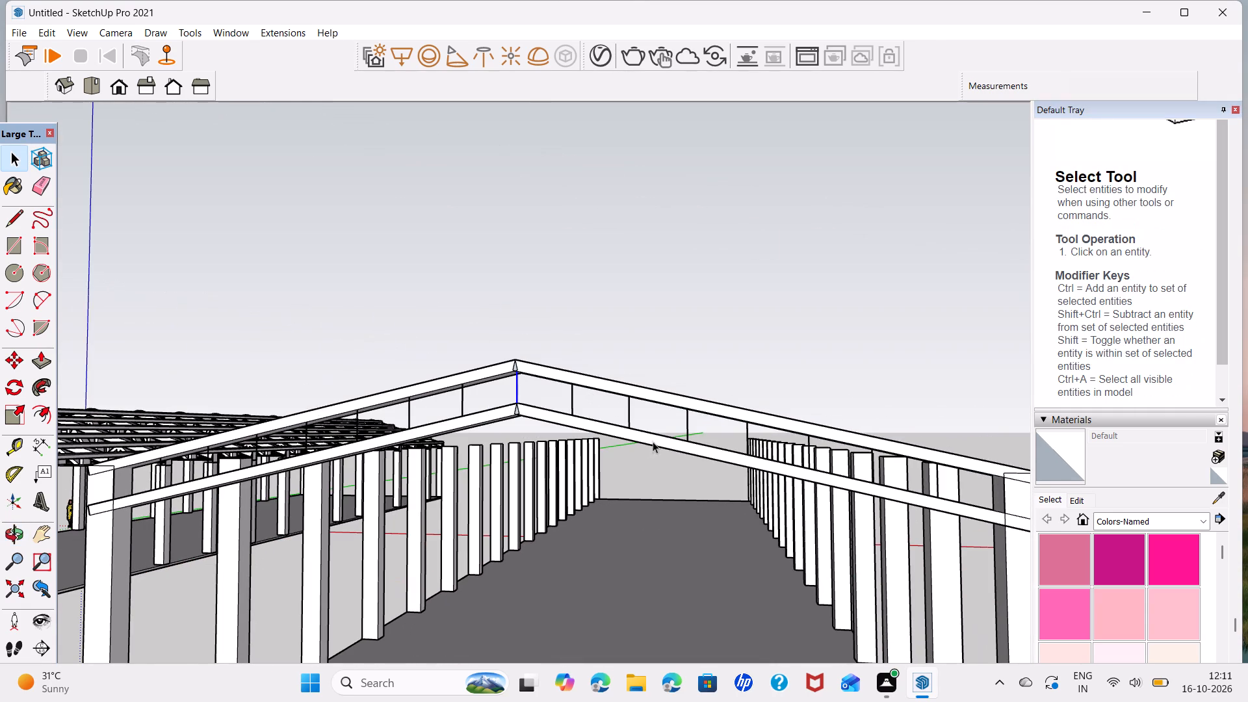
{"action": "scroll", "coordinate": [640, 393], "scroll_direction": "up", "scroll_amount": 6}
{"action": "scroll", "coordinate": [774, 430], "scroll_direction": "up", "scroll_amount": 4}
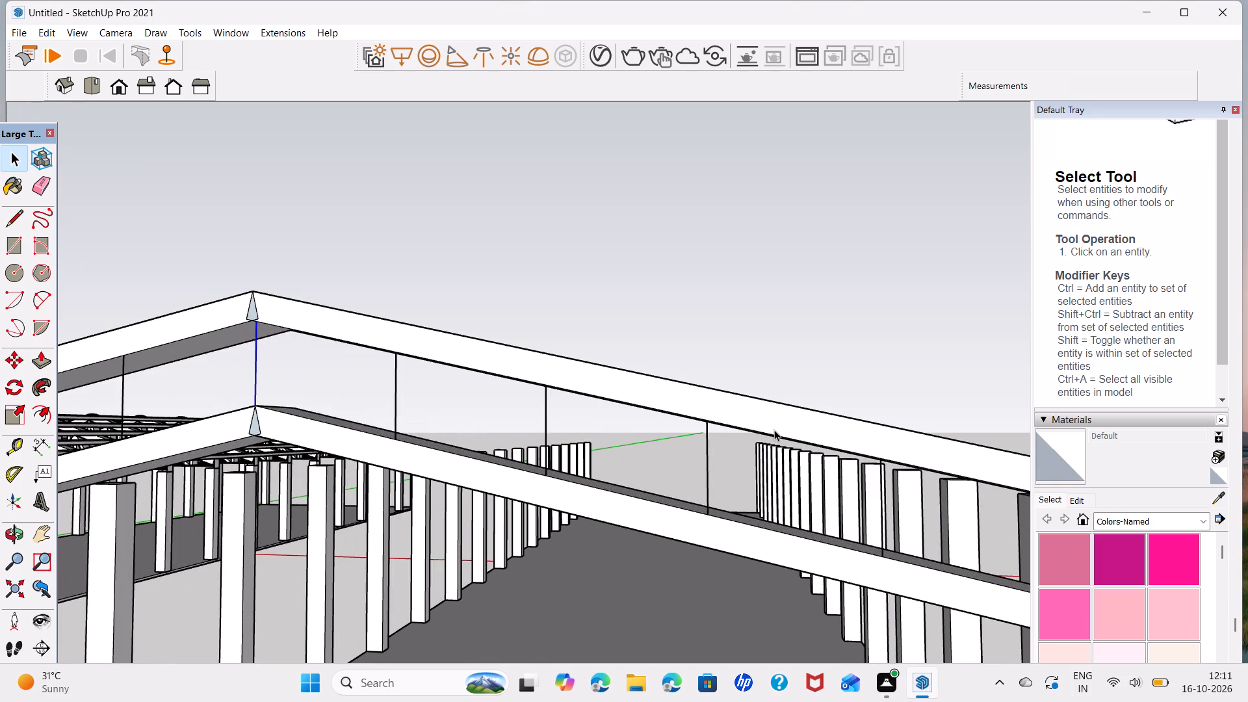
{"action": "scroll", "coordinate": [907, 461], "scroll_direction": "up", "scroll_amount": 6}
{"action": "middle_click_drag", "start_coordinate": [729, 474], "coordinate": [579, 476]}
{"action": "scroll", "coordinate": [584, 475], "scroll_direction": "down", "scroll_amount": 7}
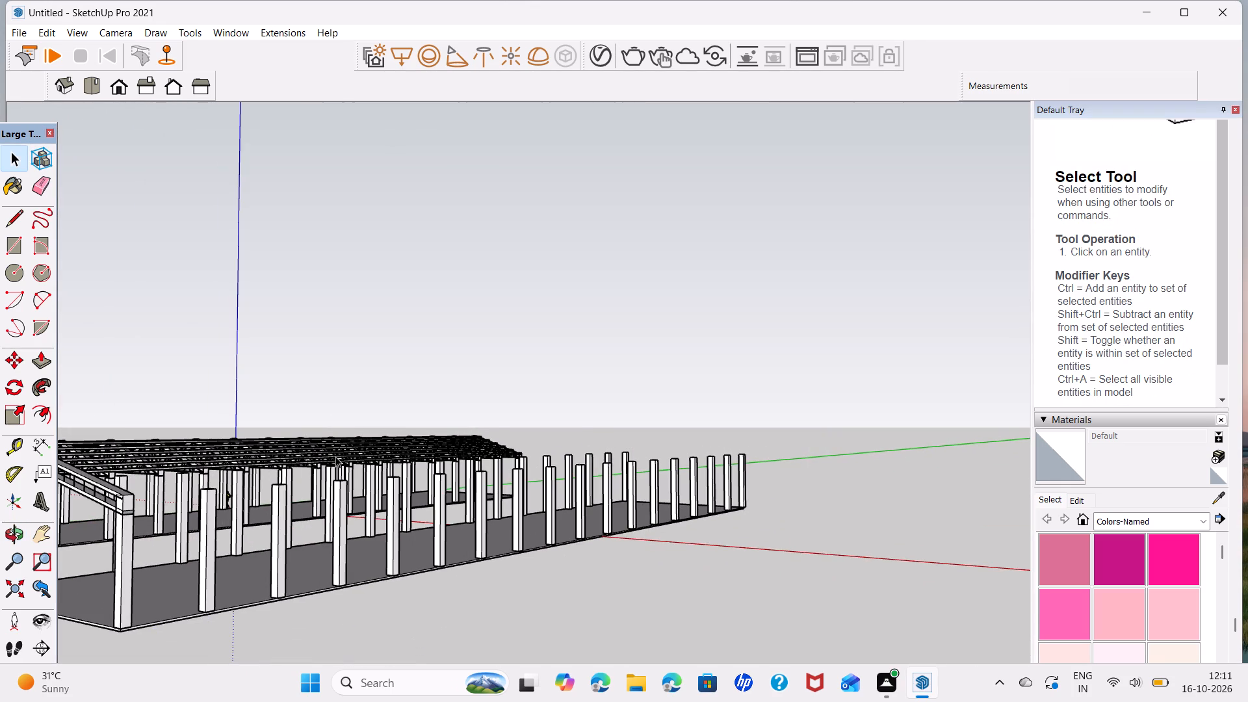
{"action": "middle_click_drag", "start_coordinate": [304, 435], "coordinate": [565, 433], "text": "shift"}
{"action": "middle_click_drag", "start_coordinate": [682, 530], "coordinate": [280, 551]}
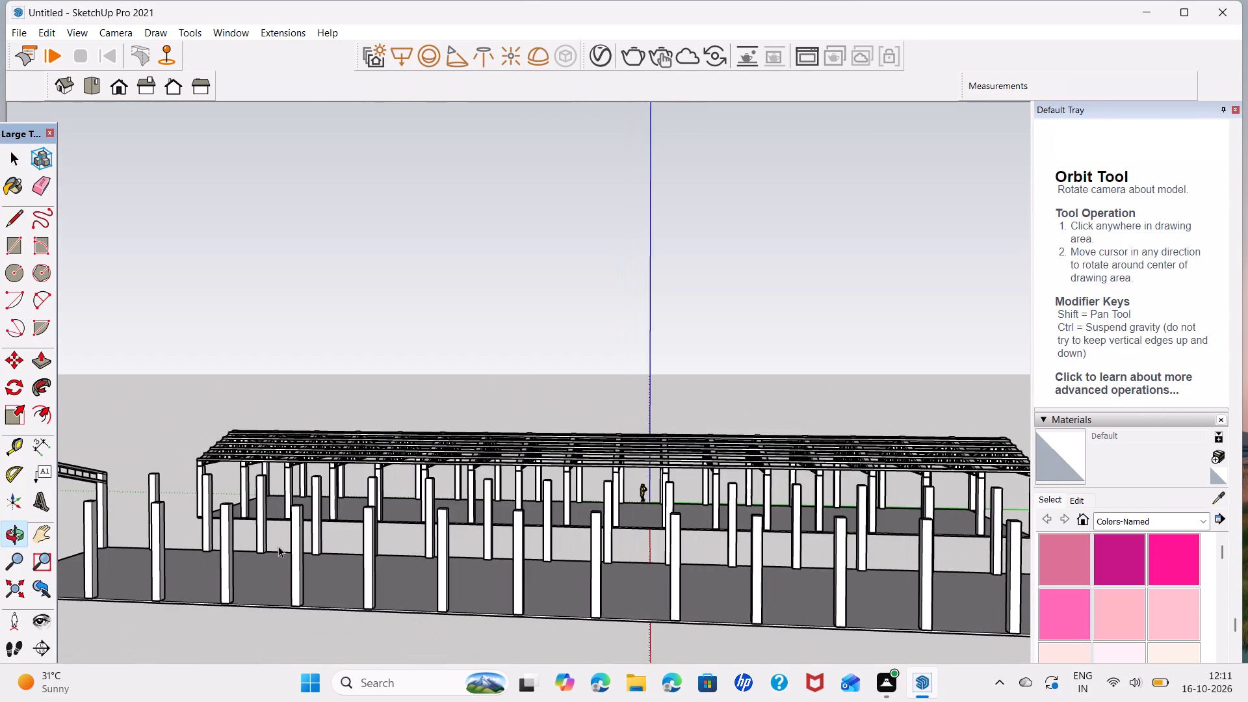
{"action": "middle_click_drag", "start_coordinate": [245, 439], "coordinate": [660, 473], "text": "shift"}
{"action": "scroll", "coordinate": [668, 563], "scroll_direction": "up", "scroll_amount": 1}
{"action": "middle_click_drag", "start_coordinate": [666, 562], "coordinate": [386, 512]}
{"action": "scroll", "coordinate": [328, 478], "scroll_direction": "up", "scroll_amount": 6}
{"action": "scroll", "coordinate": [433, 451], "scroll_direction": "up", "scroll_amount": 6}
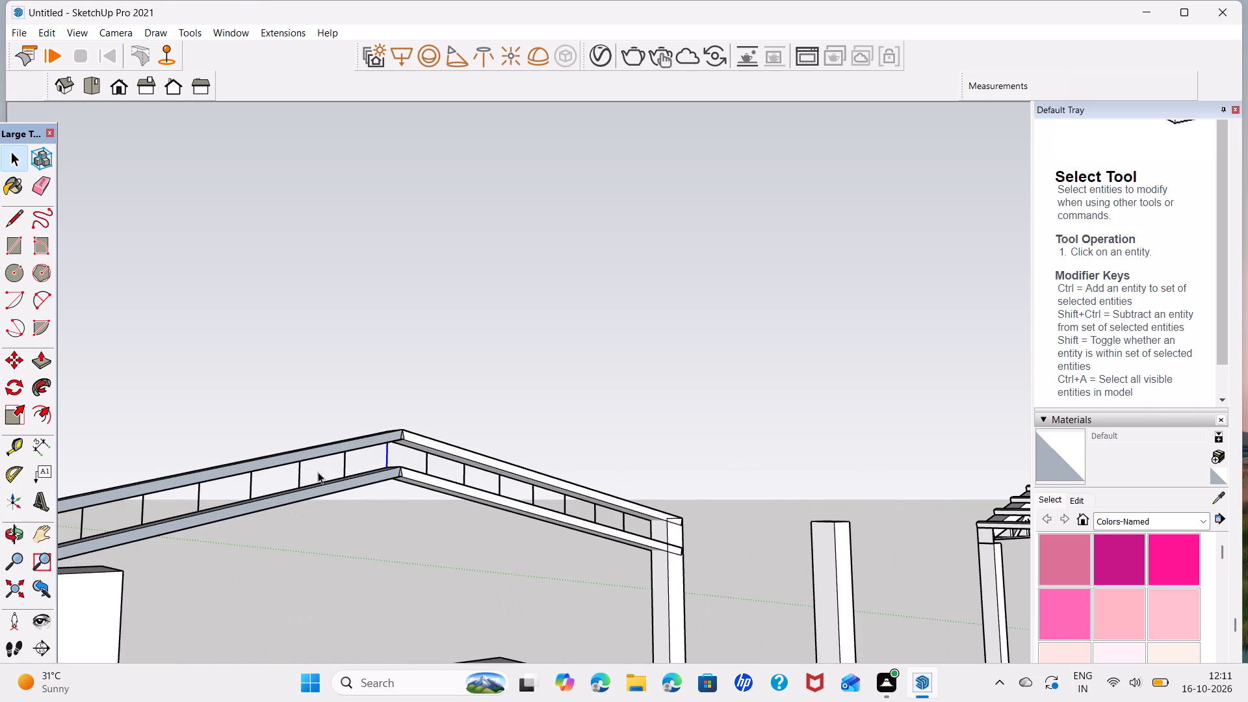
{"action": "middle_click_drag", "start_coordinate": [317, 472], "coordinate": [1009, 497]}
{"action": "middle_click_drag", "start_coordinate": [575, 499], "coordinate": [656, 480]}
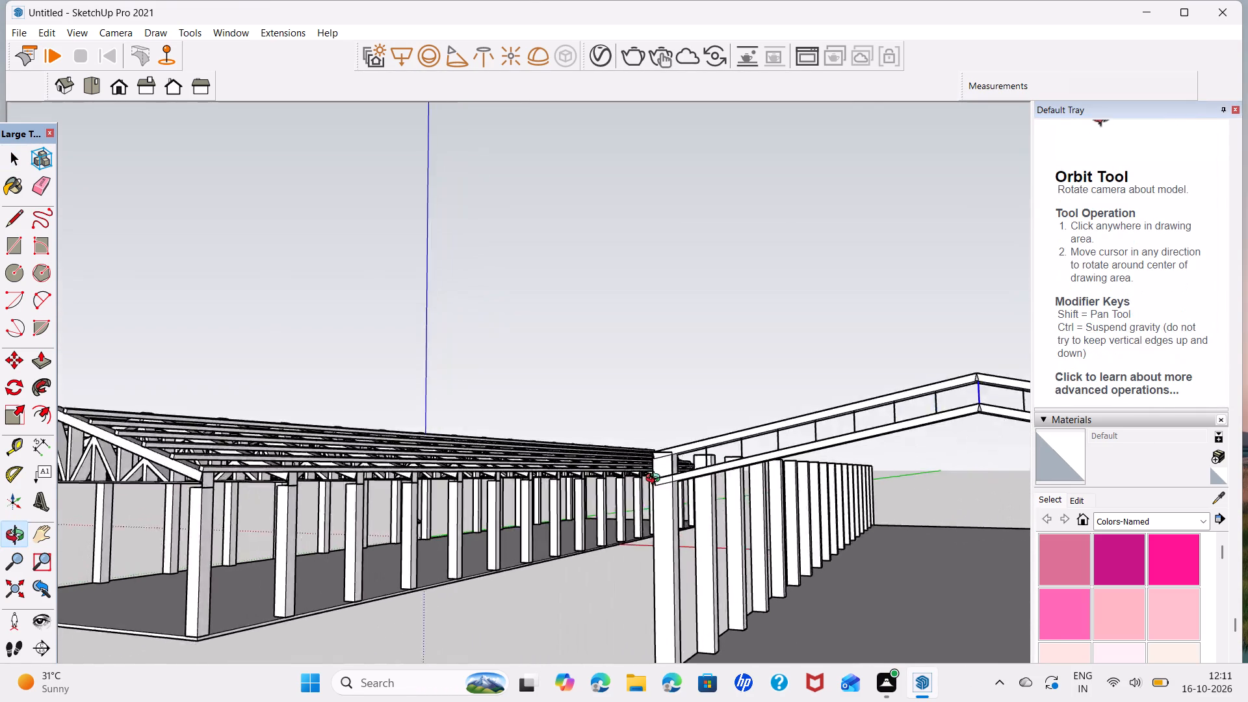
{"action": "middle_click_drag", "start_coordinate": [656, 480], "coordinate": [718, 465]}
{"action": "middle_click_drag", "start_coordinate": [900, 465], "coordinate": [689, 474], "text": "shift"}
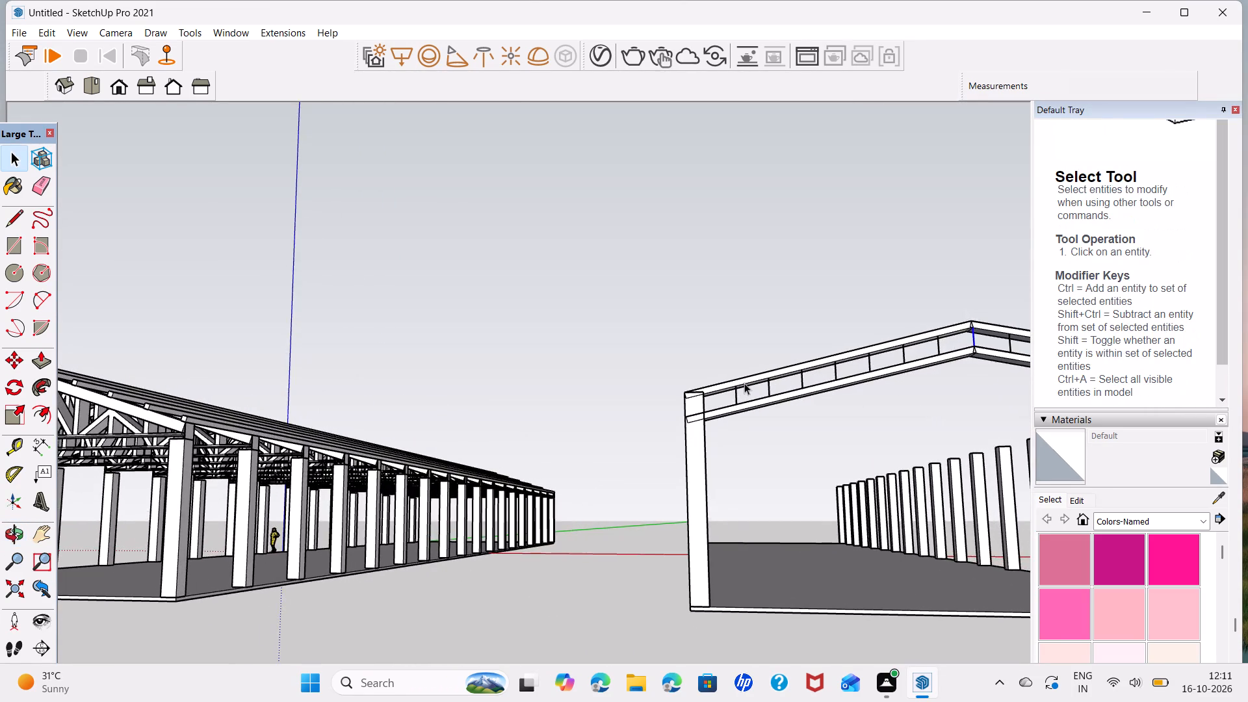
Draw a rectangle about 1 11/16" by 1' 5 11/16" from the top of the end column's nearest vertical to the lower beam.
{"action": "scroll", "coordinate": [744, 383], "scroll_direction": "up", "scroll_amount": 12}
{"action": "scroll", "coordinate": [733, 396], "scroll_direction": "down", "scroll_amount": 2}
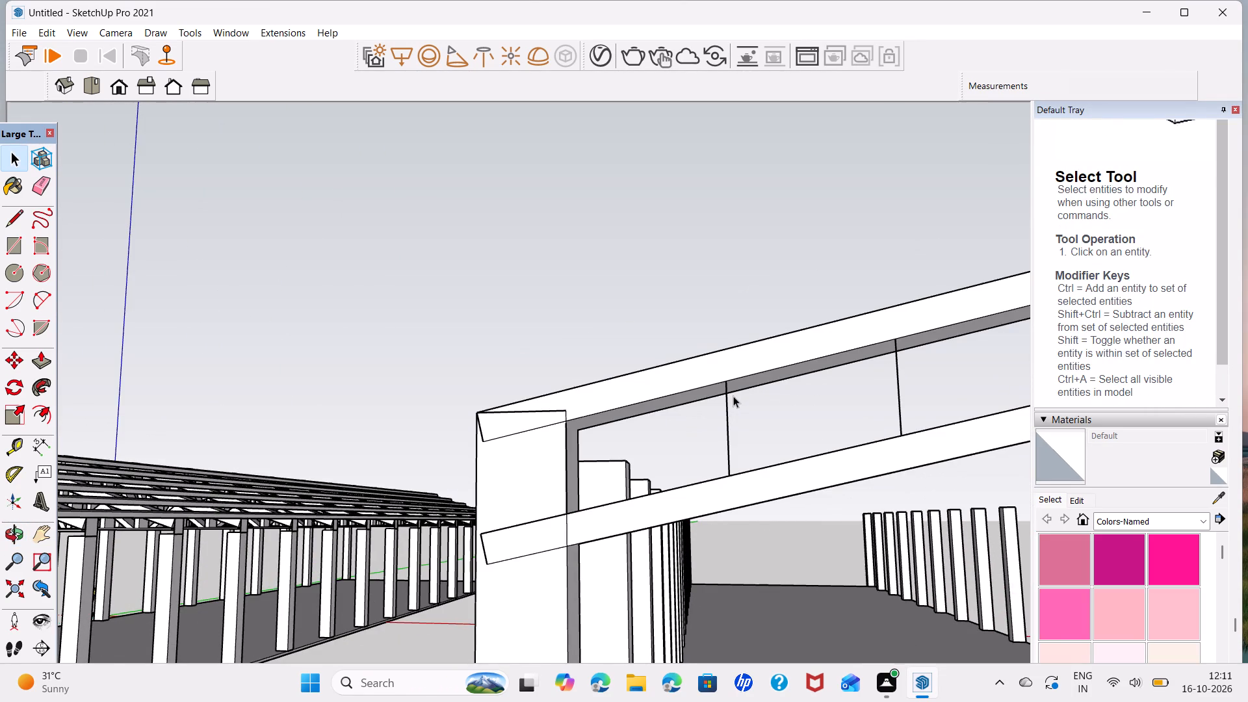
{"action": "key", "text": "r"}
{"action": "left_click", "coordinate": [727, 380]}
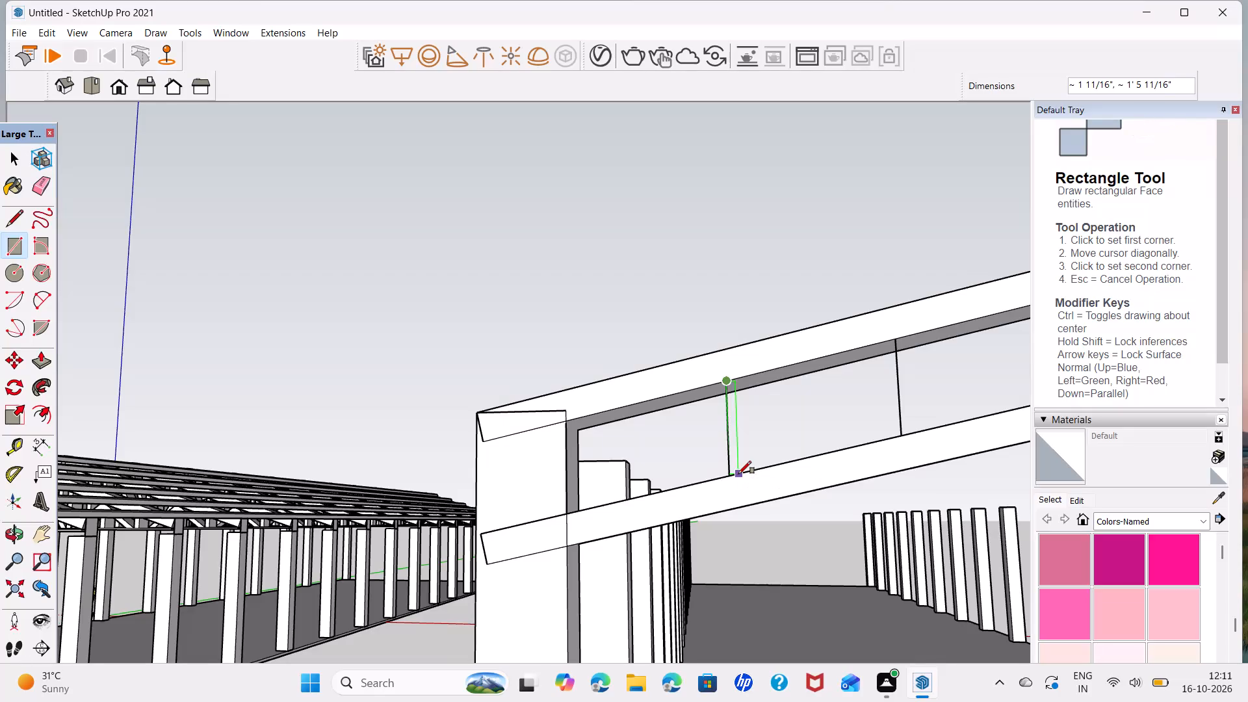
{"action": "left_click", "coordinate": [738, 474]}
{"action": "key", "text": "space"}
{"action": "scroll", "coordinate": [747, 451], "scroll_direction": "up", "scroll_amount": 4}
{"action": "scroll", "coordinate": [747, 451], "scroll_direction": "down", "scroll_amount": 3}
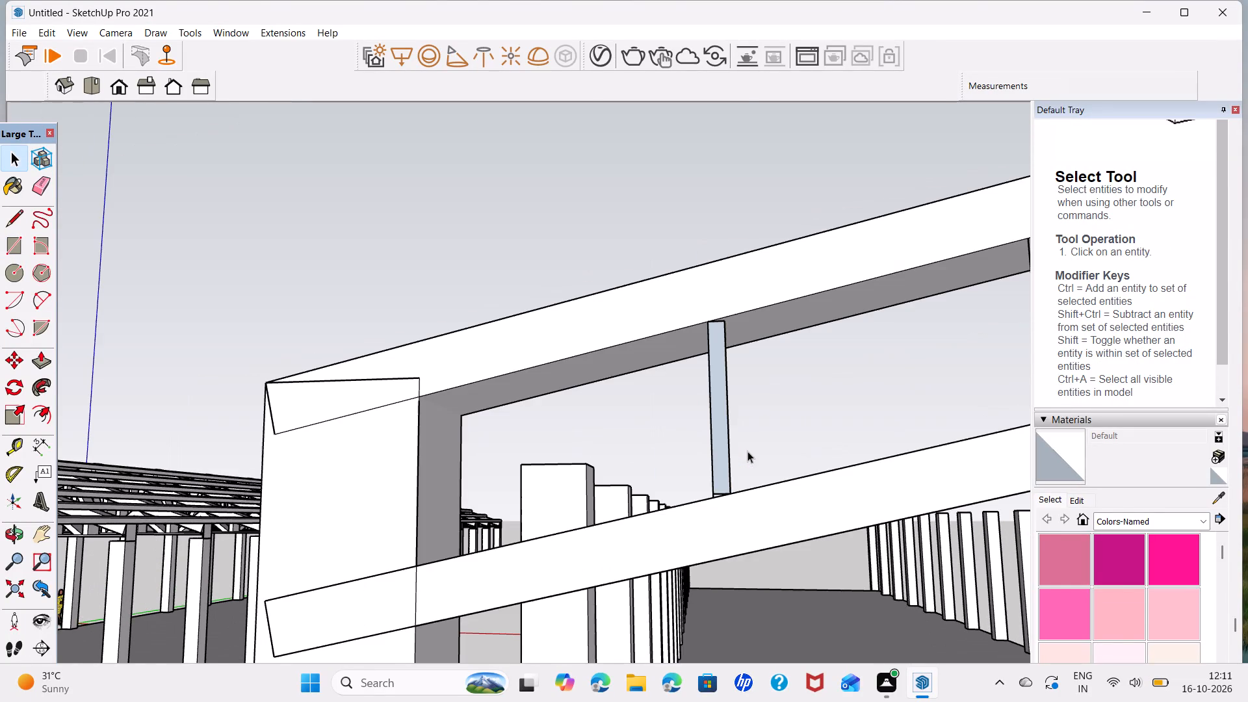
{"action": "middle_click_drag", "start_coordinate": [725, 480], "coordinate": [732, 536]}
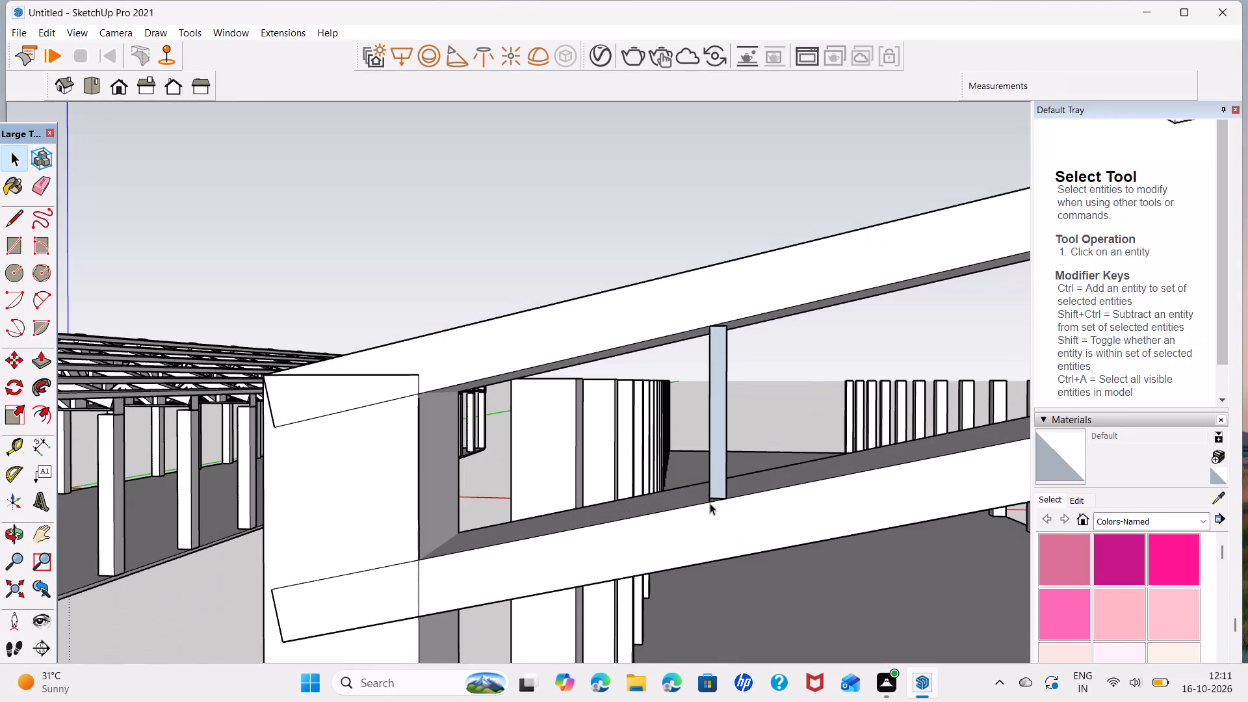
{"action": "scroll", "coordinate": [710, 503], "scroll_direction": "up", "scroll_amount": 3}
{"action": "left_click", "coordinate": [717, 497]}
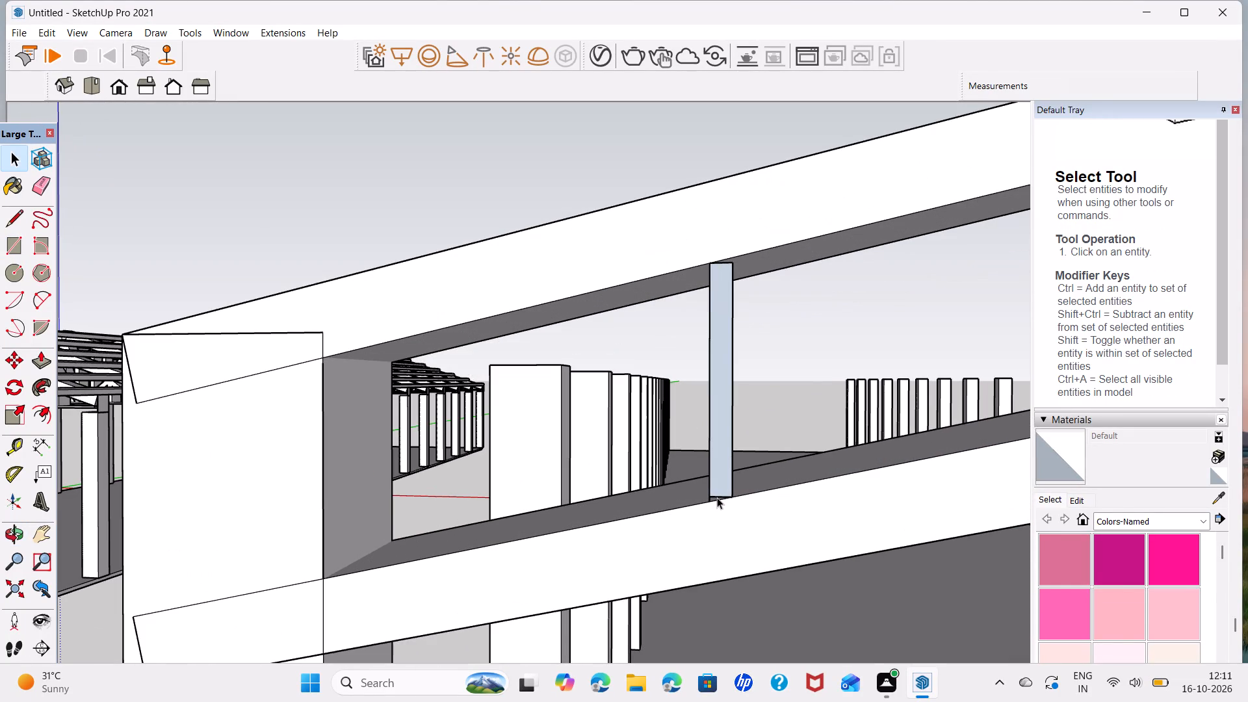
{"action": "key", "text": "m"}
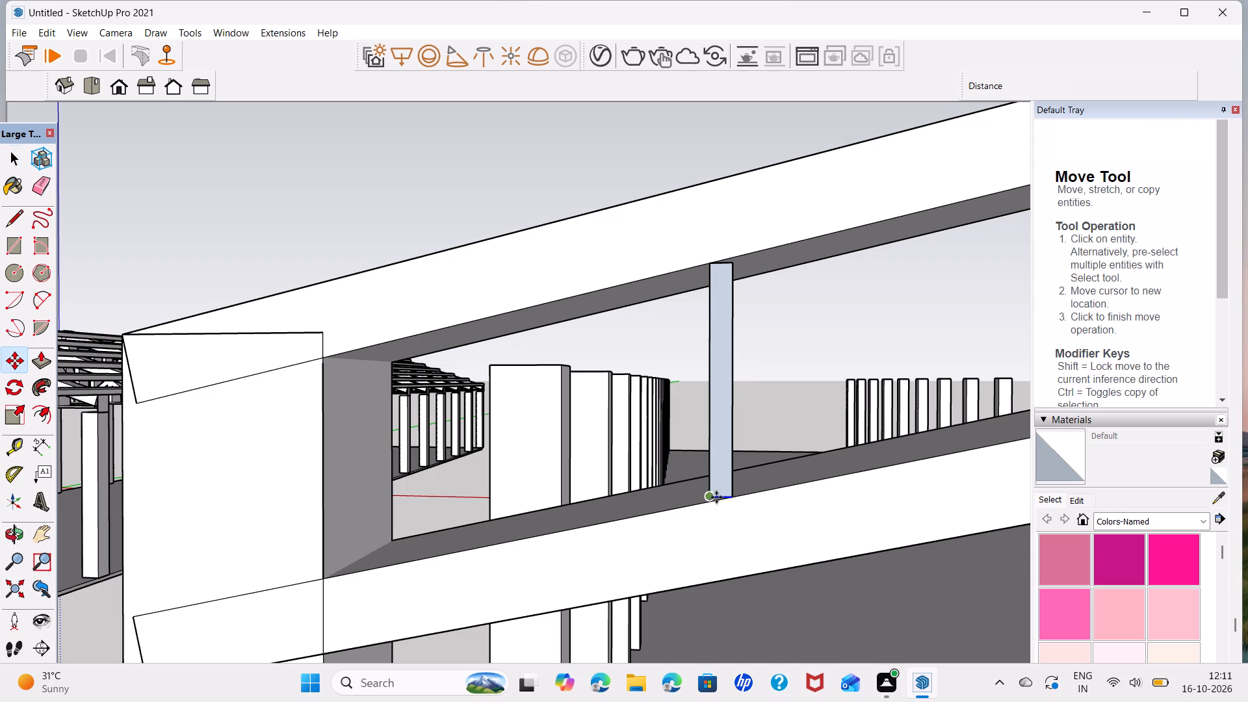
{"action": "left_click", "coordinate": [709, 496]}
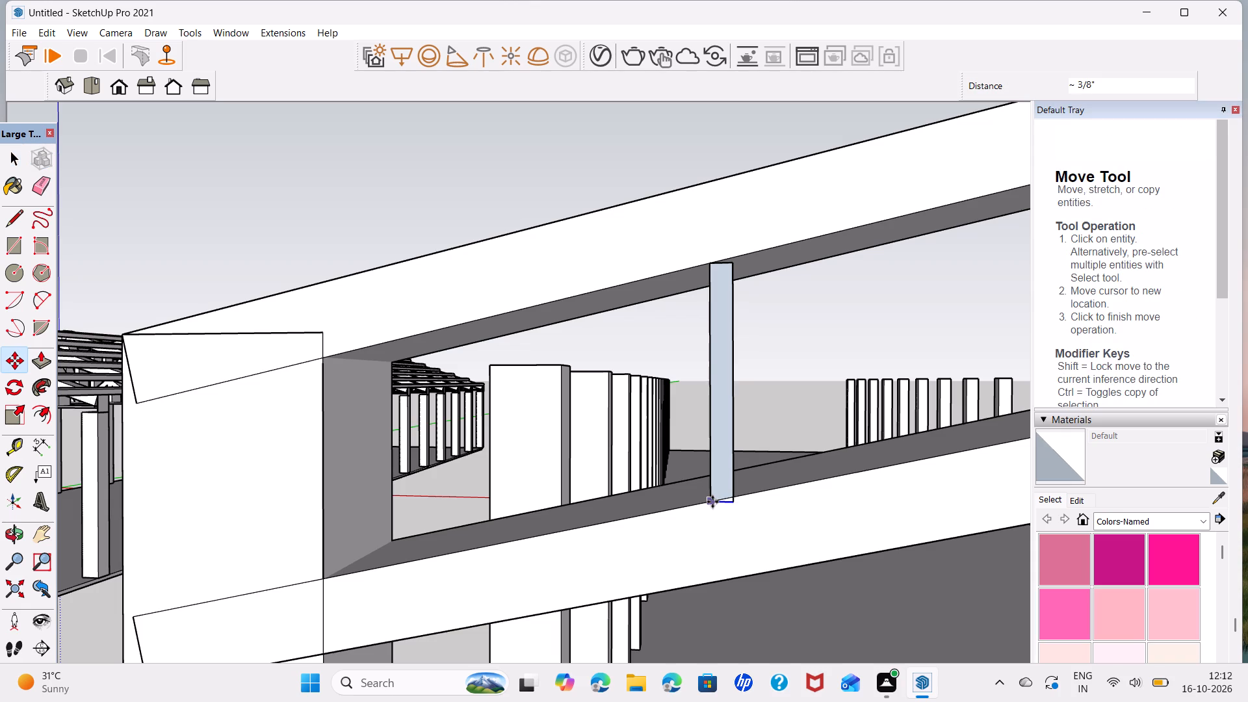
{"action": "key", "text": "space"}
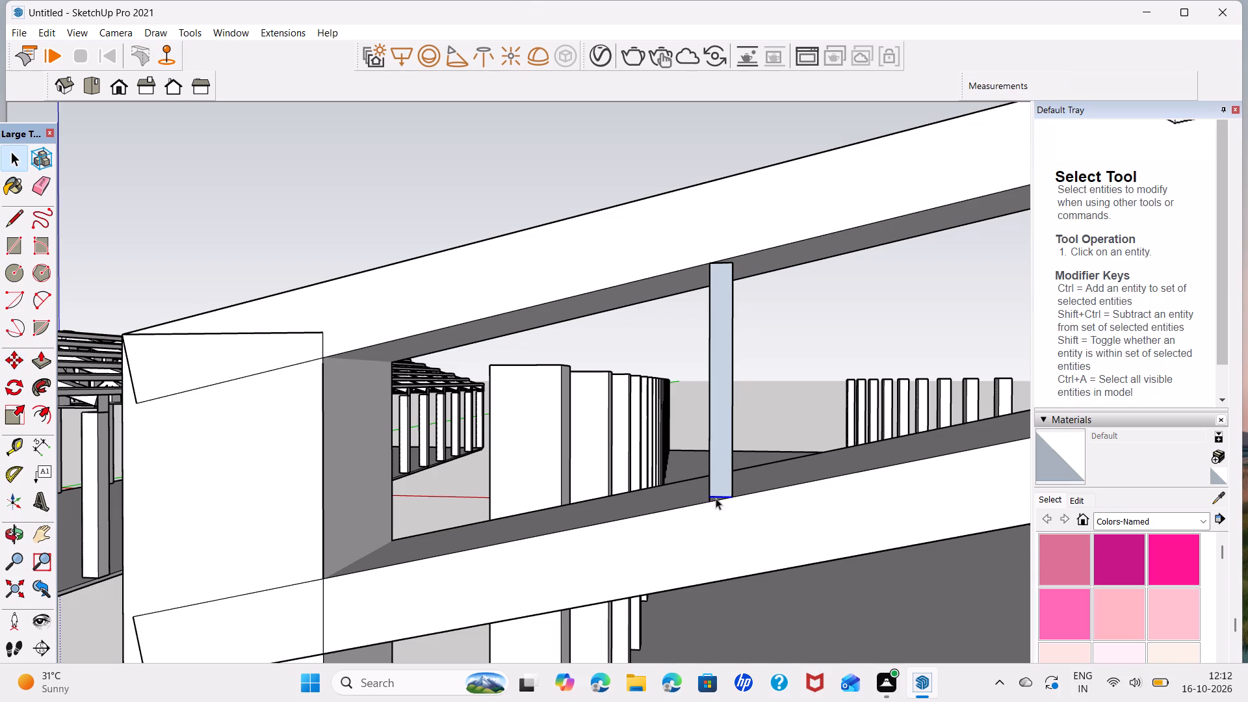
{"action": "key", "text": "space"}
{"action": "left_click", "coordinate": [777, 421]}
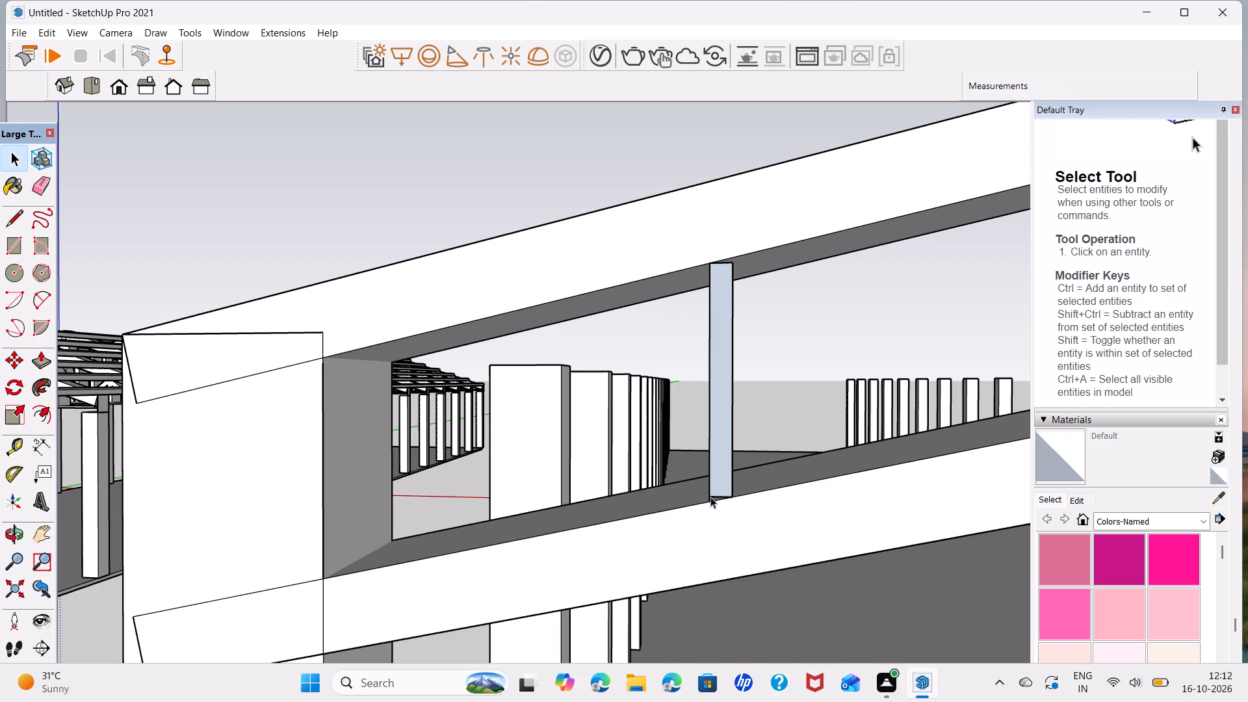
Move the strip's lower corner nearest the column down and its opposite upper corner up, about 3/8" each, onto the sloping beam edges.
{"action": "key", "text": "m"}
{"action": "left_click", "coordinate": [713, 495]}
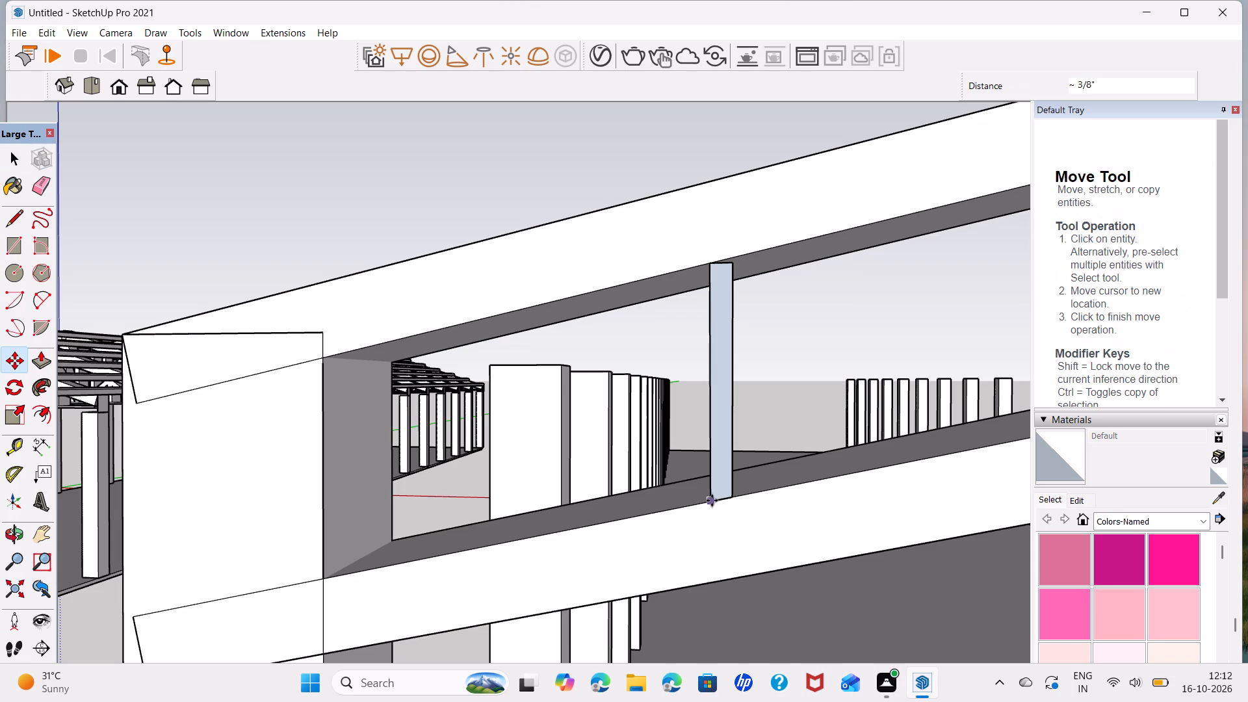
{"action": "left_click", "coordinate": [712, 502]}
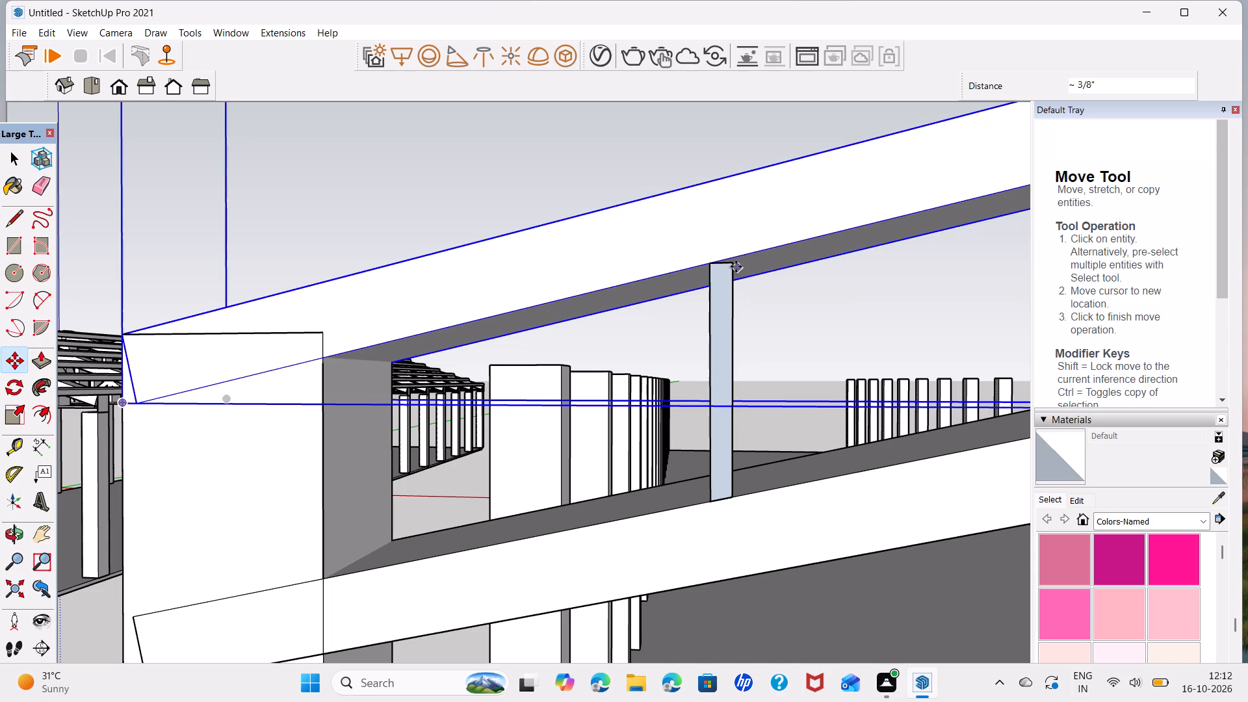
{"action": "left_click", "coordinate": [734, 263]}
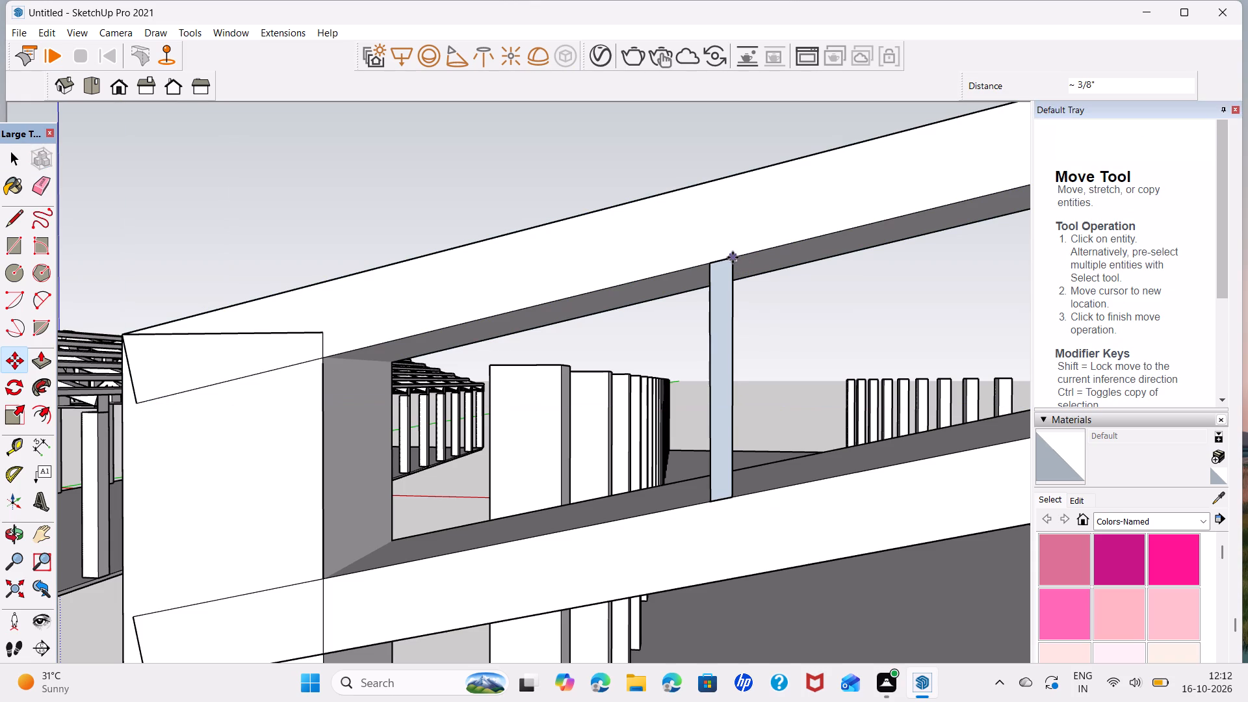
{"action": "left_click", "coordinate": [733, 257]}
{"action": "key", "text": "space"}
Copy the strip by its bottom midpoint about 2' 6 3/4" along the slope onto the foot of the second vertical from the end column.
{"action": "left_click", "coordinate": [719, 443]}
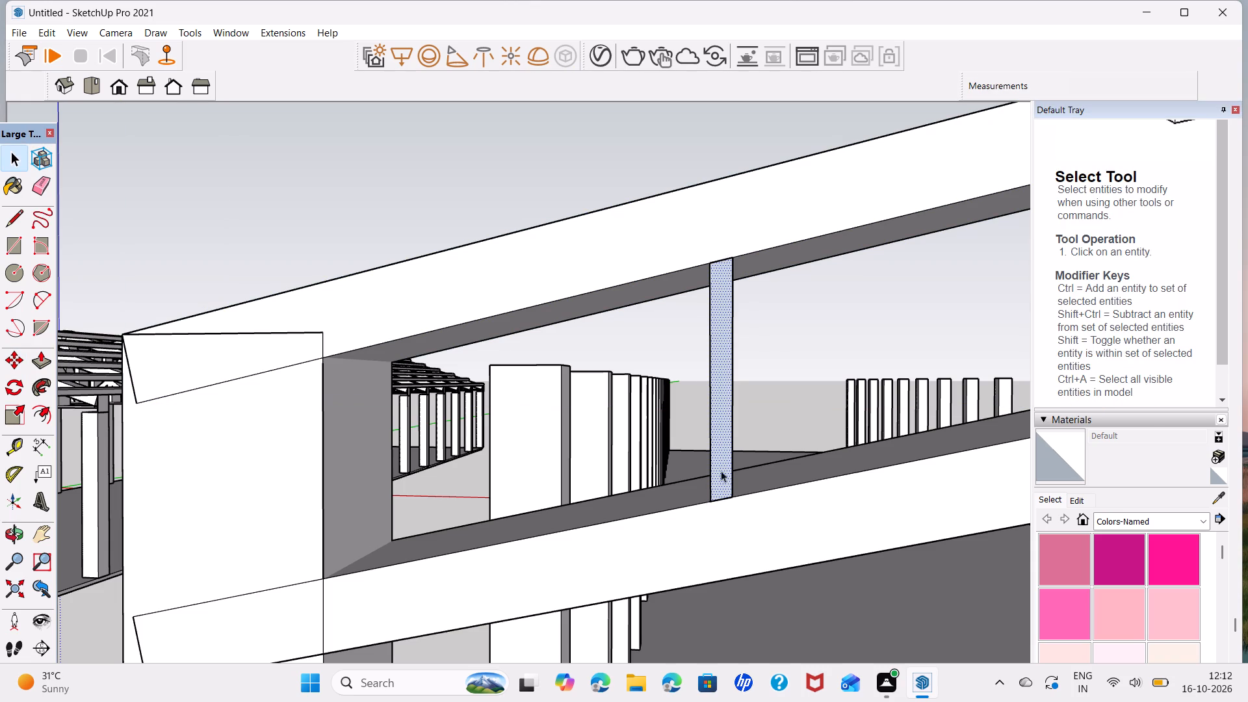
{"action": "key", "text": "m"}
{"action": "scroll", "coordinate": [721, 502], "scroll_direction": "up", "scroll_amount": 3}
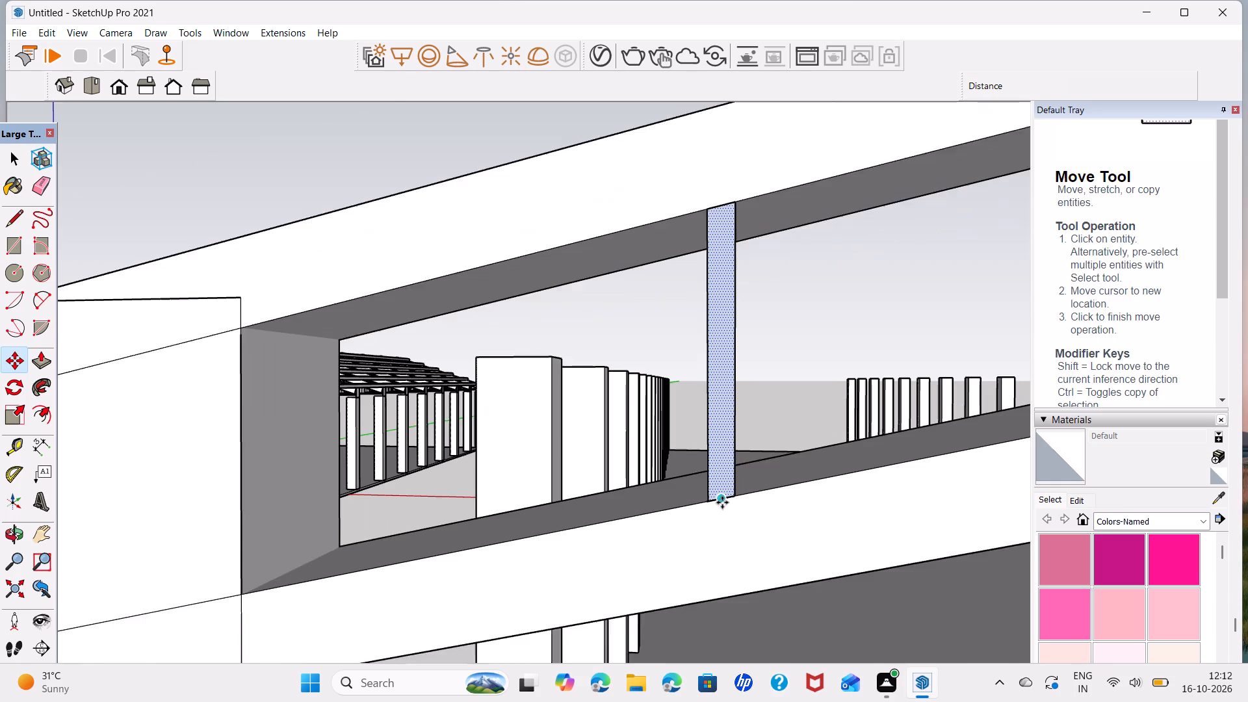
{"action": "scroll", "coordinate": [722, 502], "scroll_direction": "up", "scroll_amount": 3}
{"action": "left_click", "coordinate": [722, 496]}
{"action": "scroll", "coordinate": [832, 456], "scroll_direction": "down", "scroll_amount": 4}
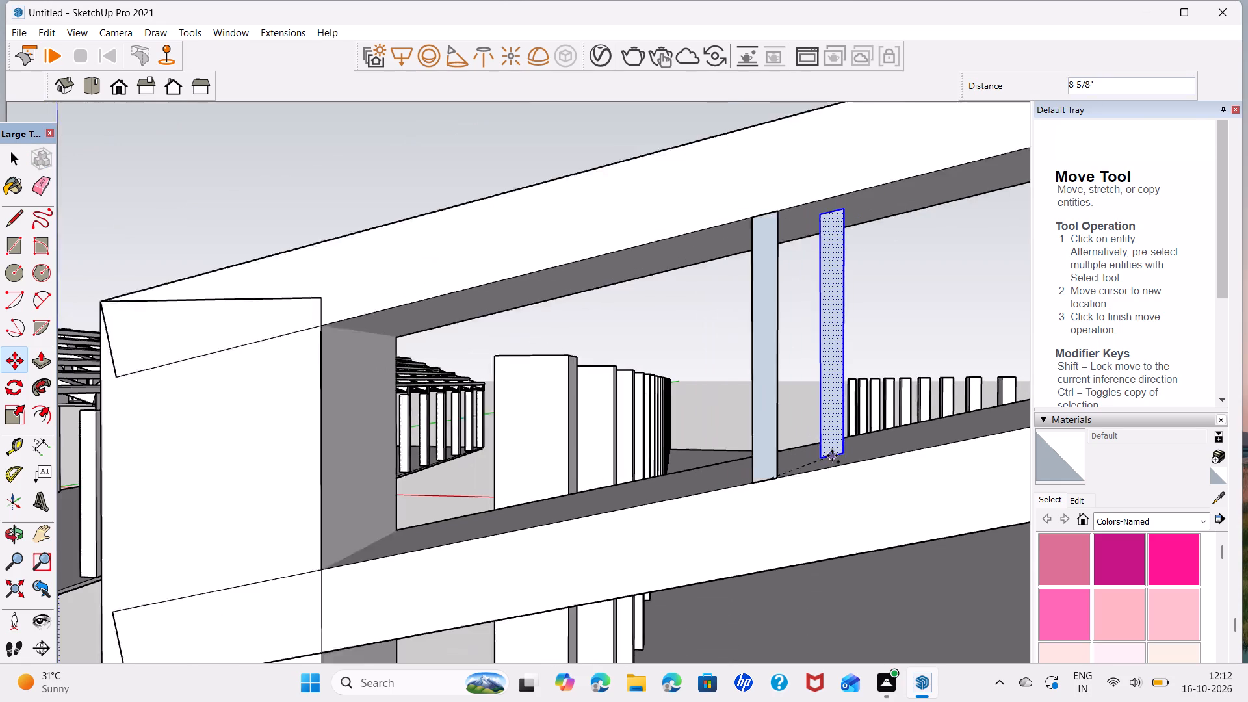
{"action": "scroll", "coordinate": [832, 456], "scroll_direction": "down", "scroll_amount": 2}
{"action": "middle_click_drag", "start_coordinate": [832, 456], "coordinate": [406, 457], "text": "shift"}
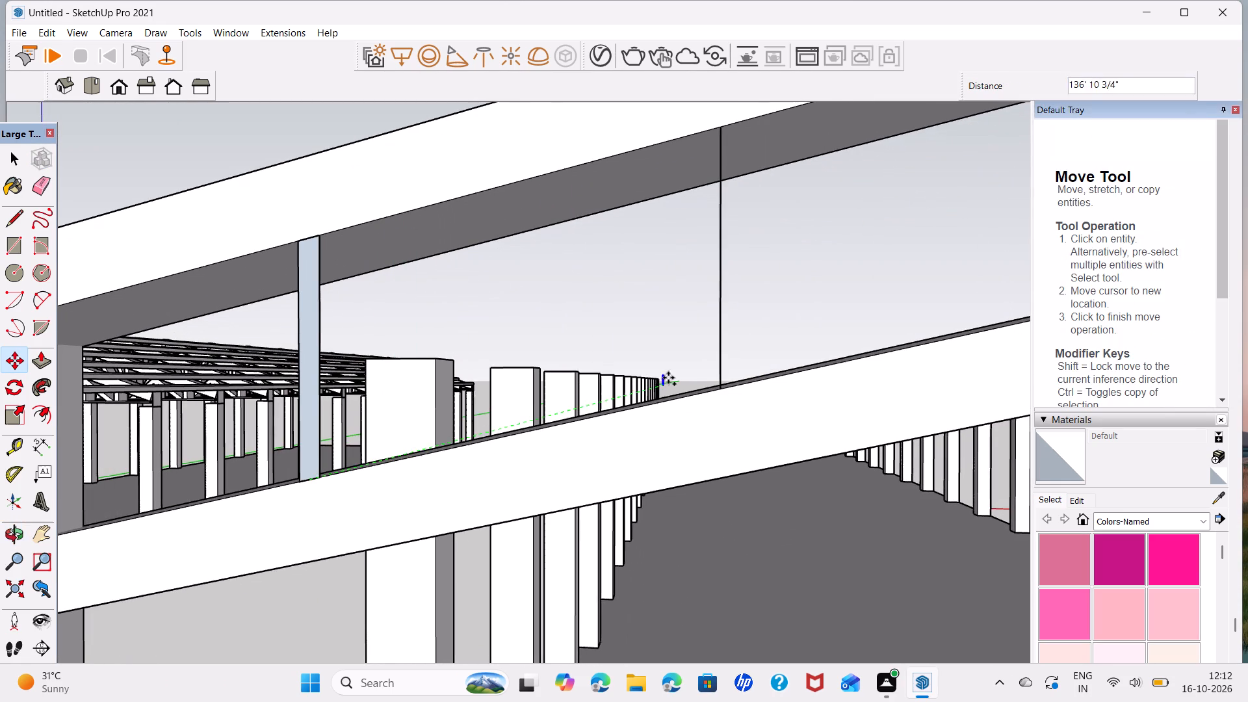
{"action": "left_click", "coordinate": [720, 387]}
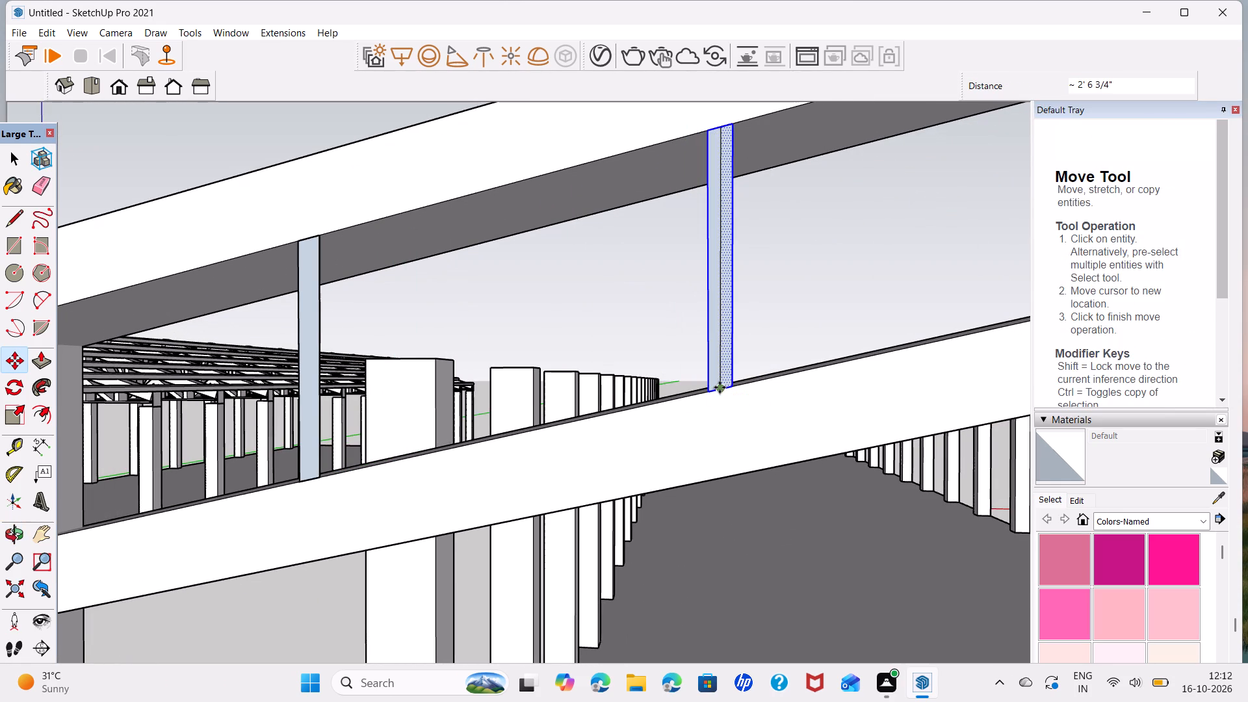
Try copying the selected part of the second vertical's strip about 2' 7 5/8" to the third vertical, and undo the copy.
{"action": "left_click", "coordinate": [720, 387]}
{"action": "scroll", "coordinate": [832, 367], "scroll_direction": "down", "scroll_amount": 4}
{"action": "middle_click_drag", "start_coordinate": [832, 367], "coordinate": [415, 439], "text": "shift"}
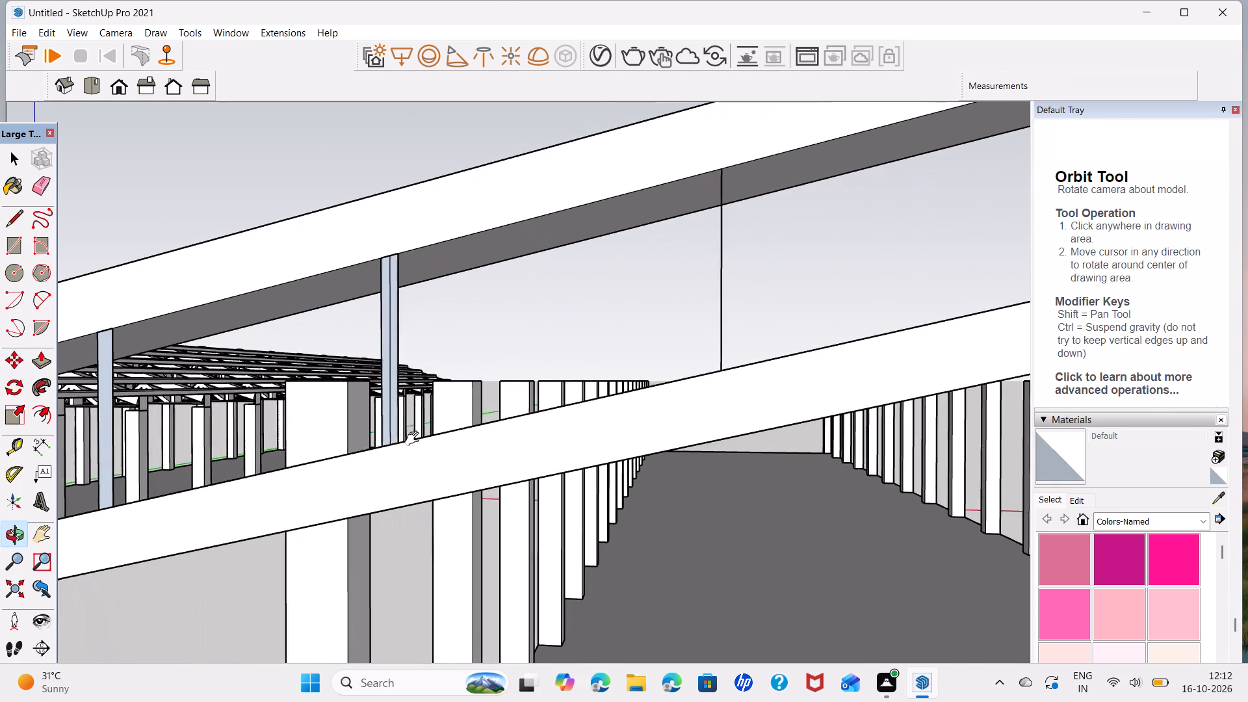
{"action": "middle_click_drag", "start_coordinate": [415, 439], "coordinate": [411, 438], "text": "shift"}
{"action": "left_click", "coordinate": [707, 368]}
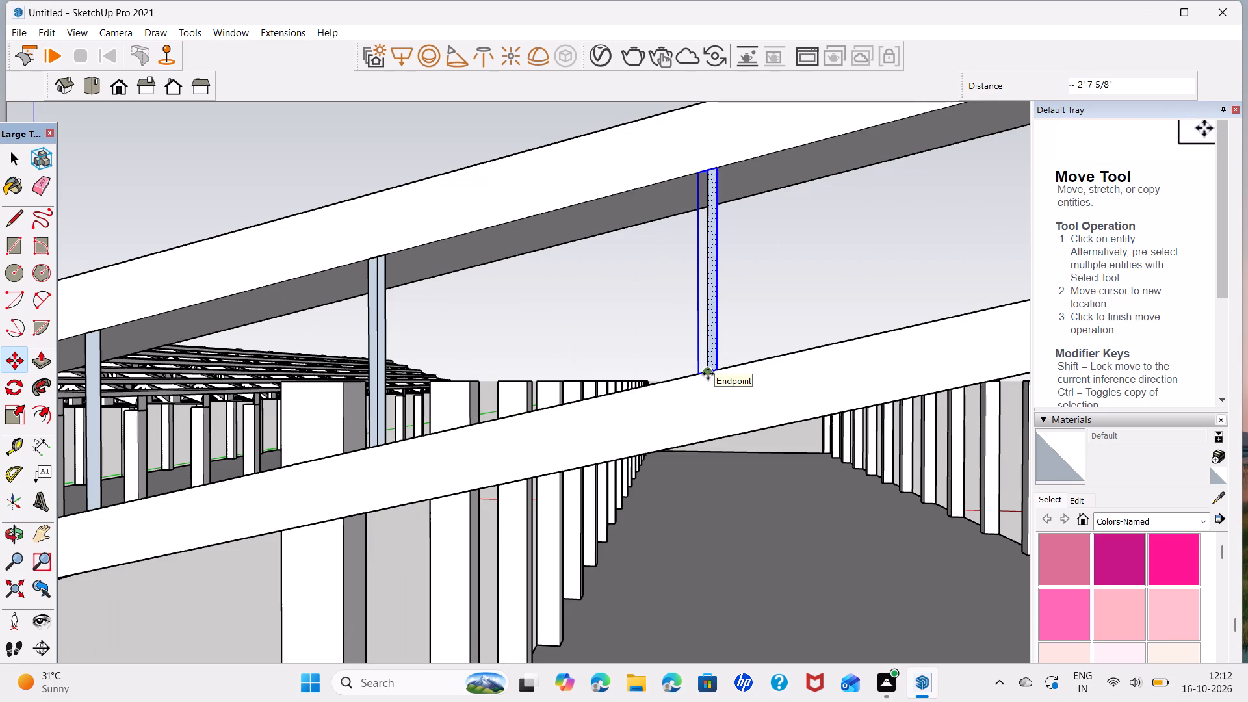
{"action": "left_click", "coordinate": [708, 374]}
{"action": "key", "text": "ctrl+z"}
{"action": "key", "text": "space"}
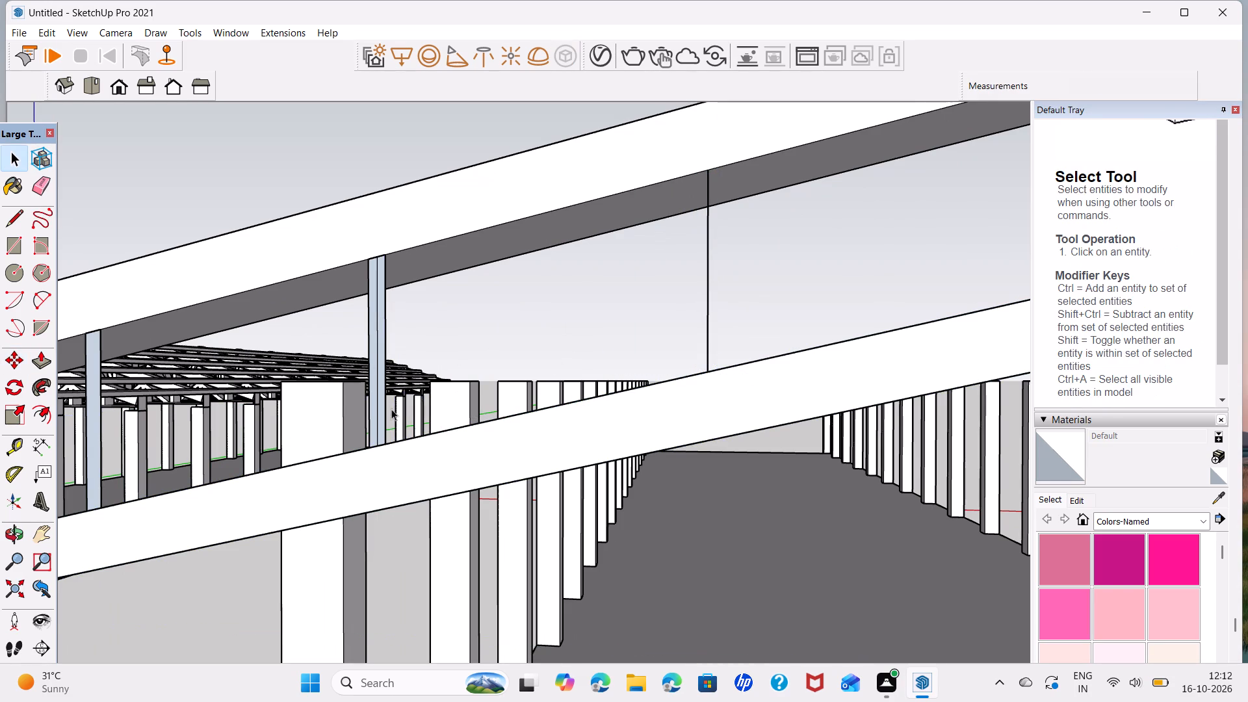
Copy both halves of the second vertical's strip by their bottom midpoint about 2' 7 5/8" up the slope onto the third vertical's foot.
{"action": "left_click", "coordinate": [381, 411]}
{"action": "scroll", "coordinate": [375, 411], "scroll_direction": "up", "scroll_amount": 4}
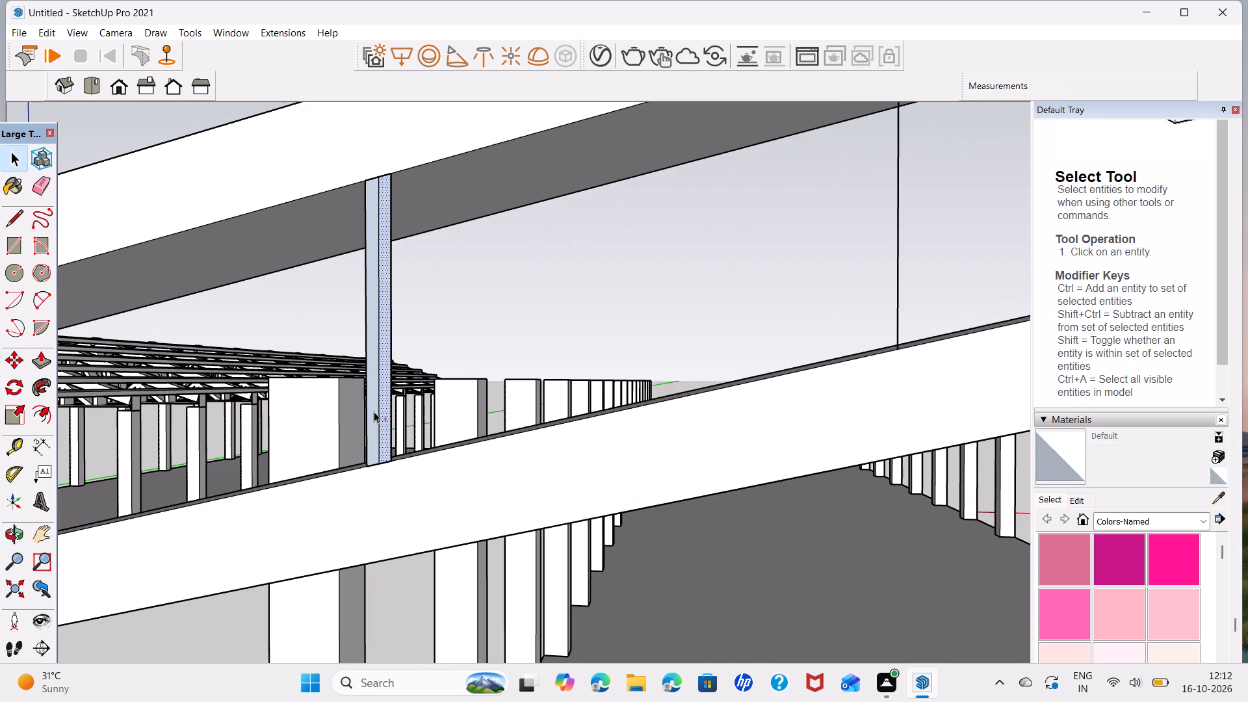
{"action": "left_click", "coordinate": [374, 411], "text": "ctrl"}
{"action": "key", "text": "m"}
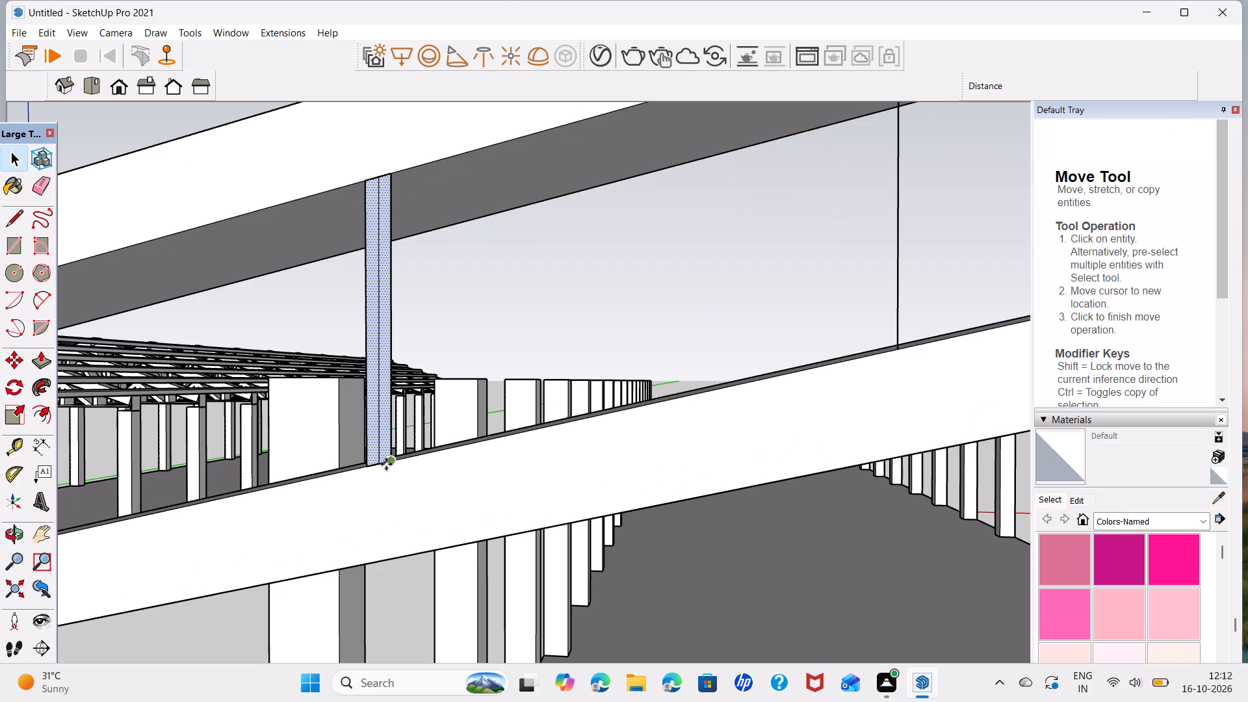
{"action": "left_click", "coordinate": [380, 464]}
{"action": "scroll", "coordinate": [742, 402], "scroll_direction": "down", "scroll_amount": 4}
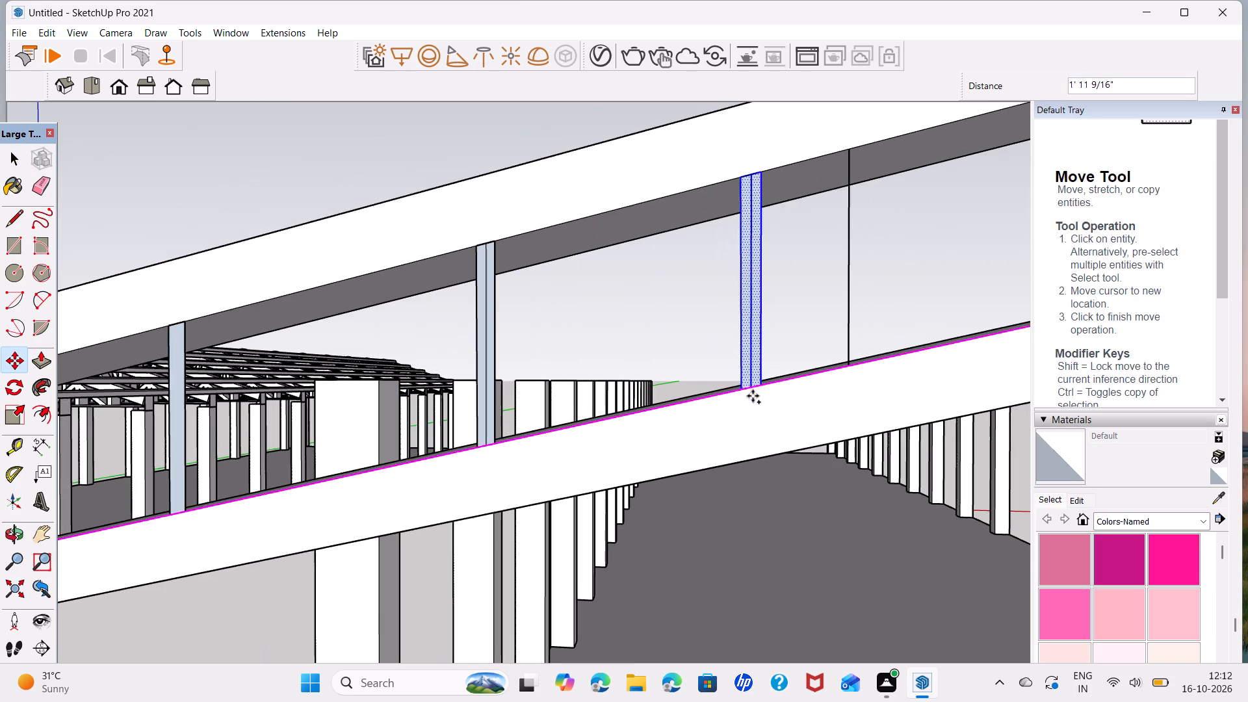
{"action": "middle_click_drag", "start_coordinate": [753, 396], "coordinate": [528, 447], "text": "shift"}
{"action": "scroll", "coordinate": [618, 418], "scroll_direction": "up", "scroll_amount": 6}
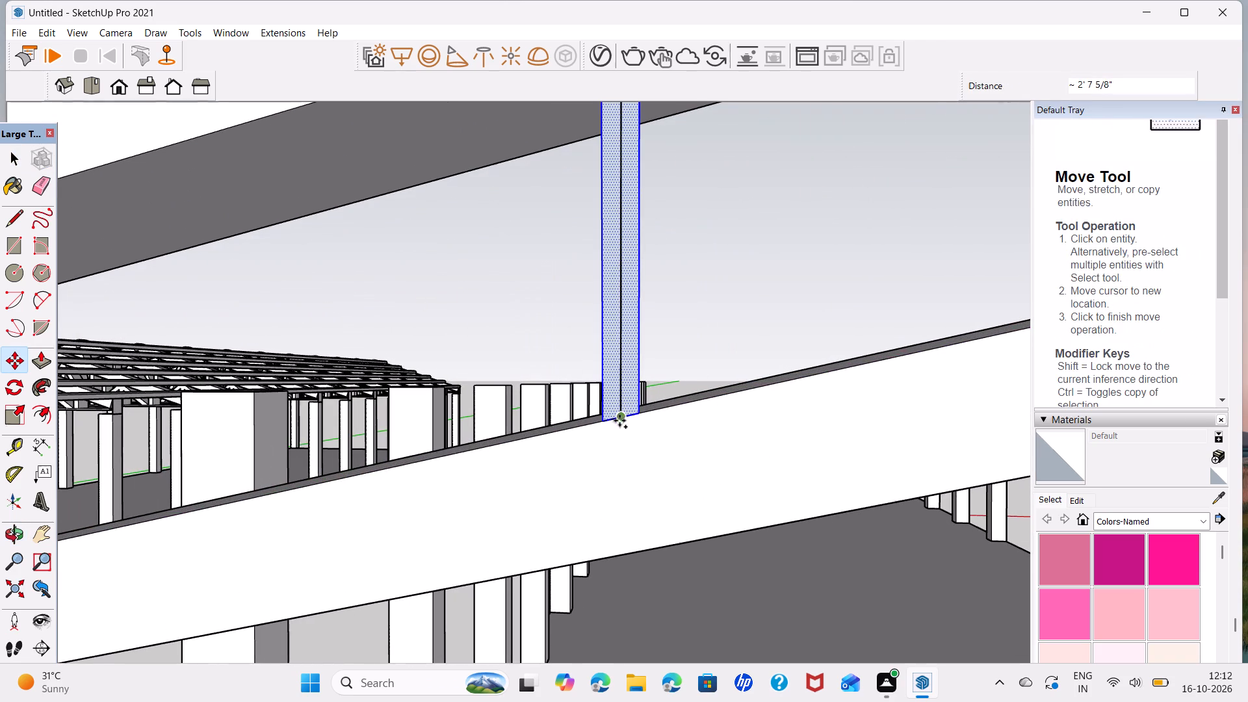
{"action": "left_click", "coordinate": [621, 419]}
Copy the strip onward up the slope in steps of about 2' 7 5/8" onto the feet of the fourth, fifth and sixth verticals.
{"action": "left_click", "coordinate": [621, 414]}
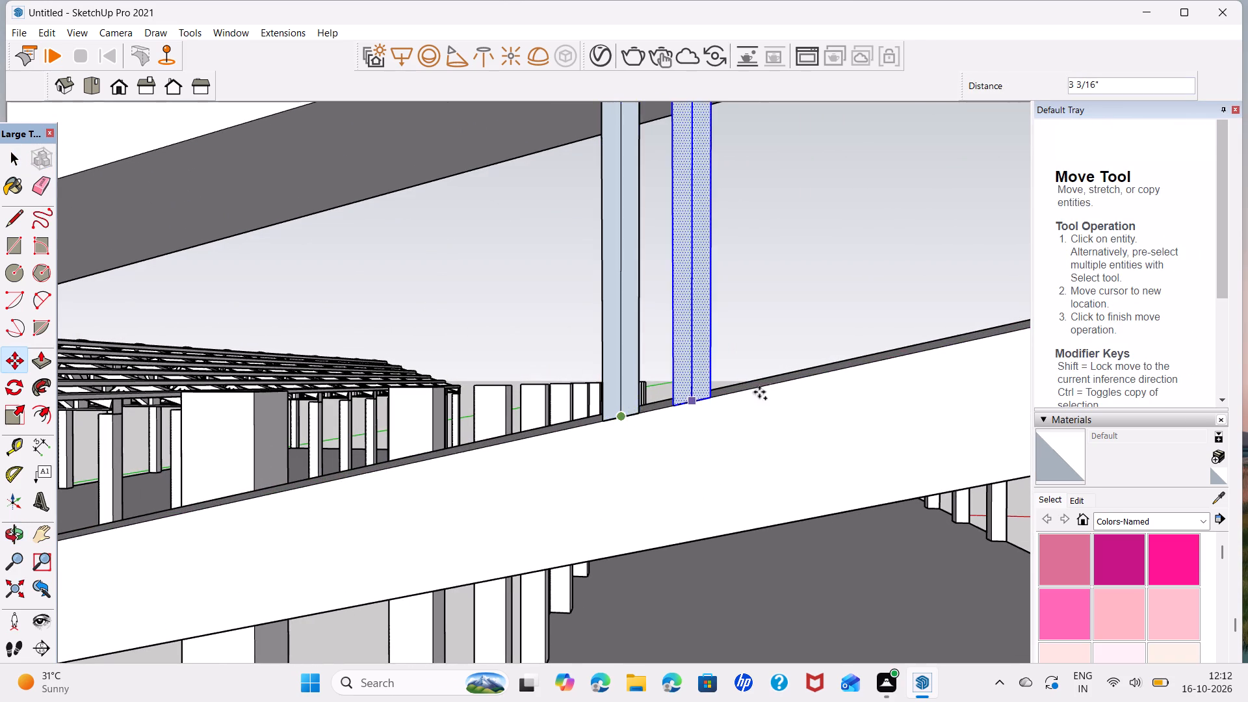
{"action": "scroll", "coordinate": [770, 390], "scroll_direction": "down", "scroll_amount": 5}
{"action": "middle_click_drag", "start_coordinate": [770, 390], "coordinate": [277, 423]}
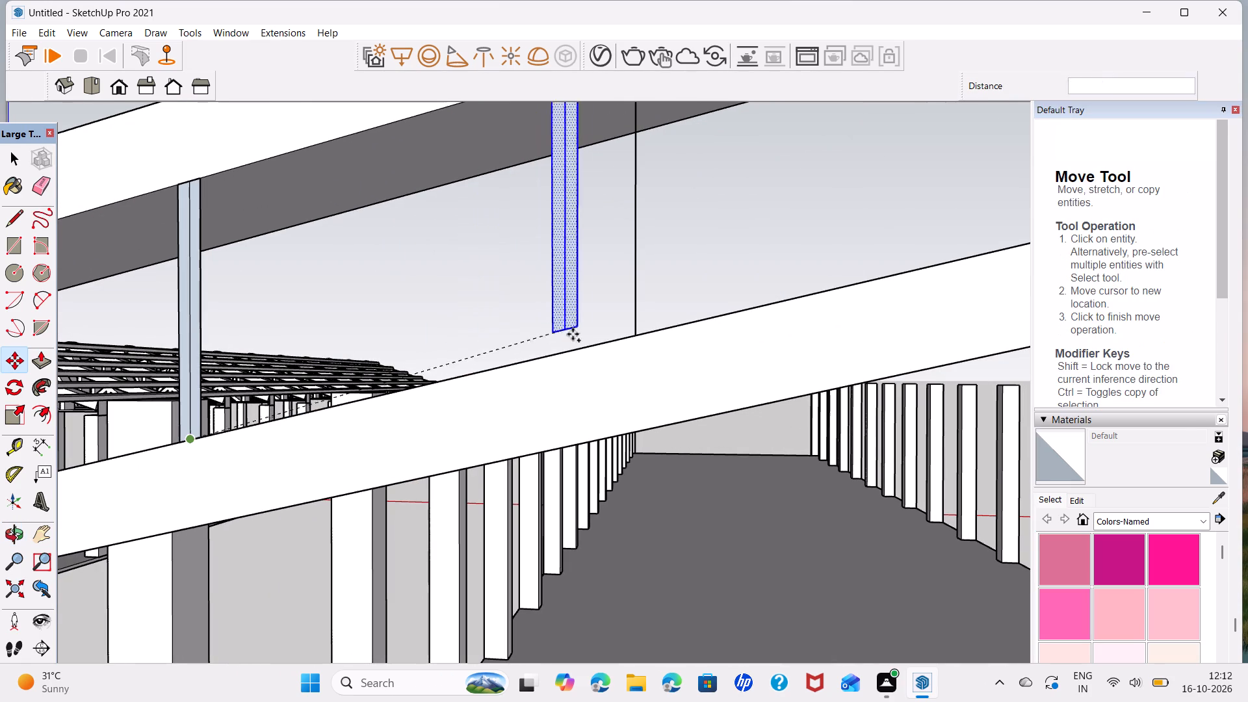
{"action": "left_click", "coordinate": [632, 337]}
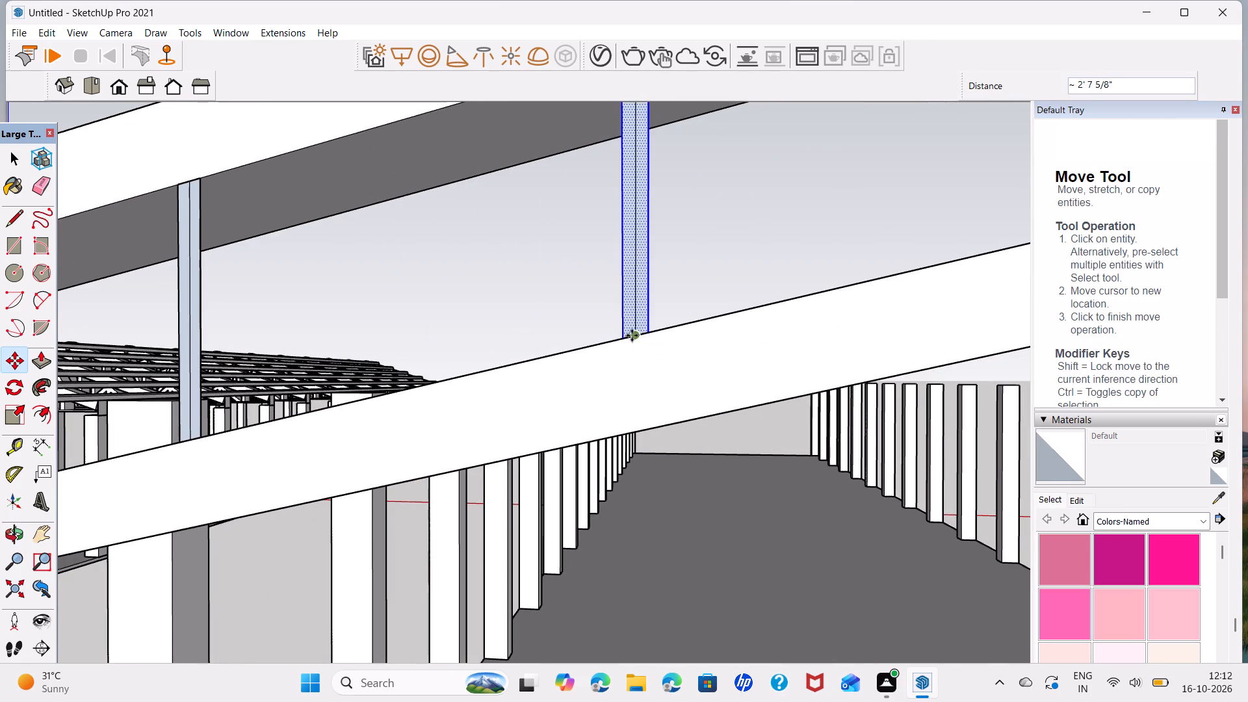
{"action": "left_click", "coordinate": [632, 335]}
{"action": "scroll", "coordinate": [739, 326], "scroll_direction": "down", "scroll_amount": 5}
{"action": "middle_click_drag", "start_coordinate": [740, 326], "coordinate": [365, 455], "text": "shift"}
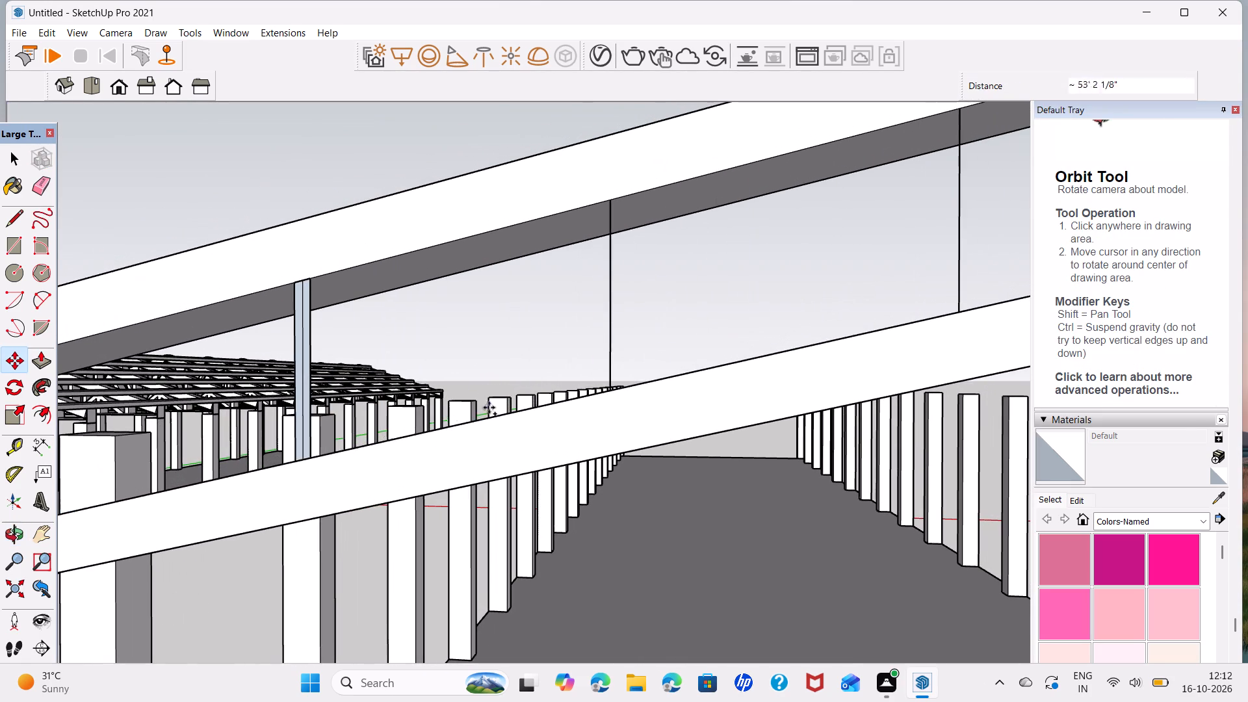
{"action": "left_click", "coordinate": [611, 391]}
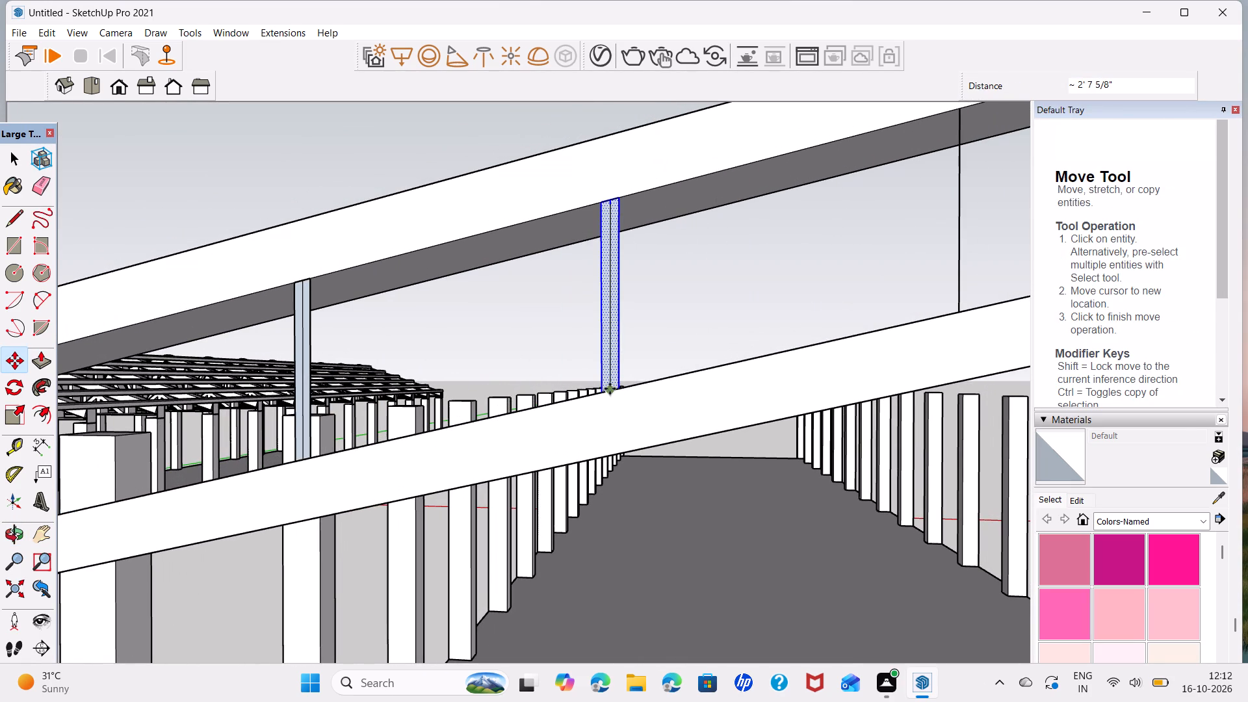
{"action": "left_click", "coordinate": [610, 389]}
{"action": "scroll", "coordinate": [777, 358], "scroll_direction": "down", "scroll_amount": 4}
{"action": "middle_click_drag", "start_coordinate": [777, 358], "coordinate": [483, 430], "text": "shift"}
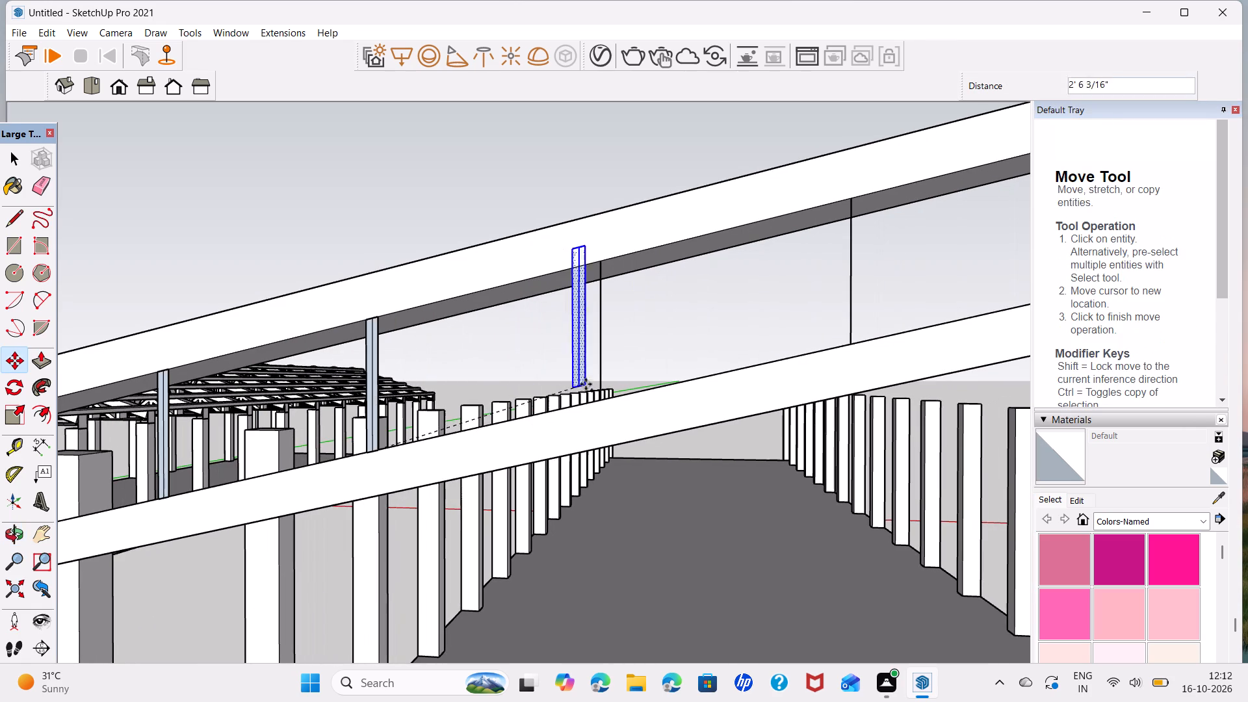
{"action": "scroll", "coordinate": [600, 402], "scroll_direction": "up", "scroll_amount": 5}
{"action": "left_click", "coordinate": [601, 397]}
Copy the strip onward by its bottom midpoint, about 2' 7 5/8" each time, onto the seventh vertical and the ridge vertical.
{"action": "left_click", "coordinate": [601, 397]}
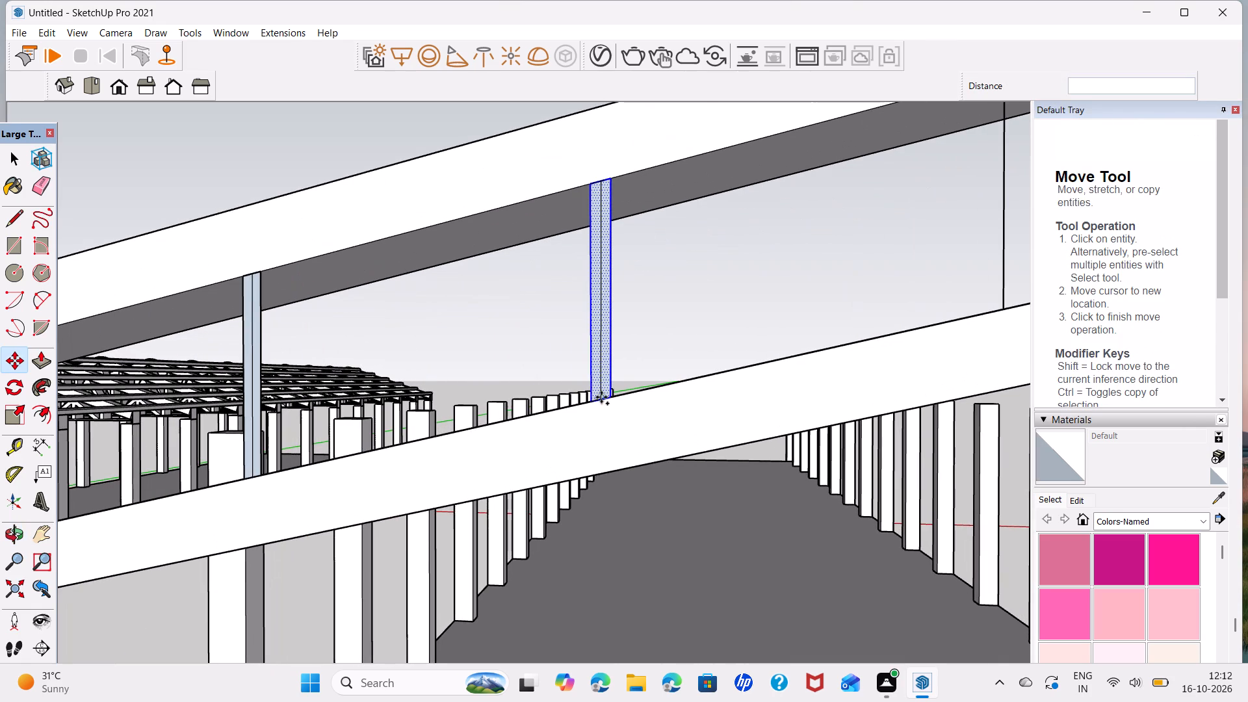
{"action": "scroll", "coordinate": [757, 374], "scroll_direction": "down", "scroll_amount": 1}
{"action": "left_click", "coordinate": [612, 398]}
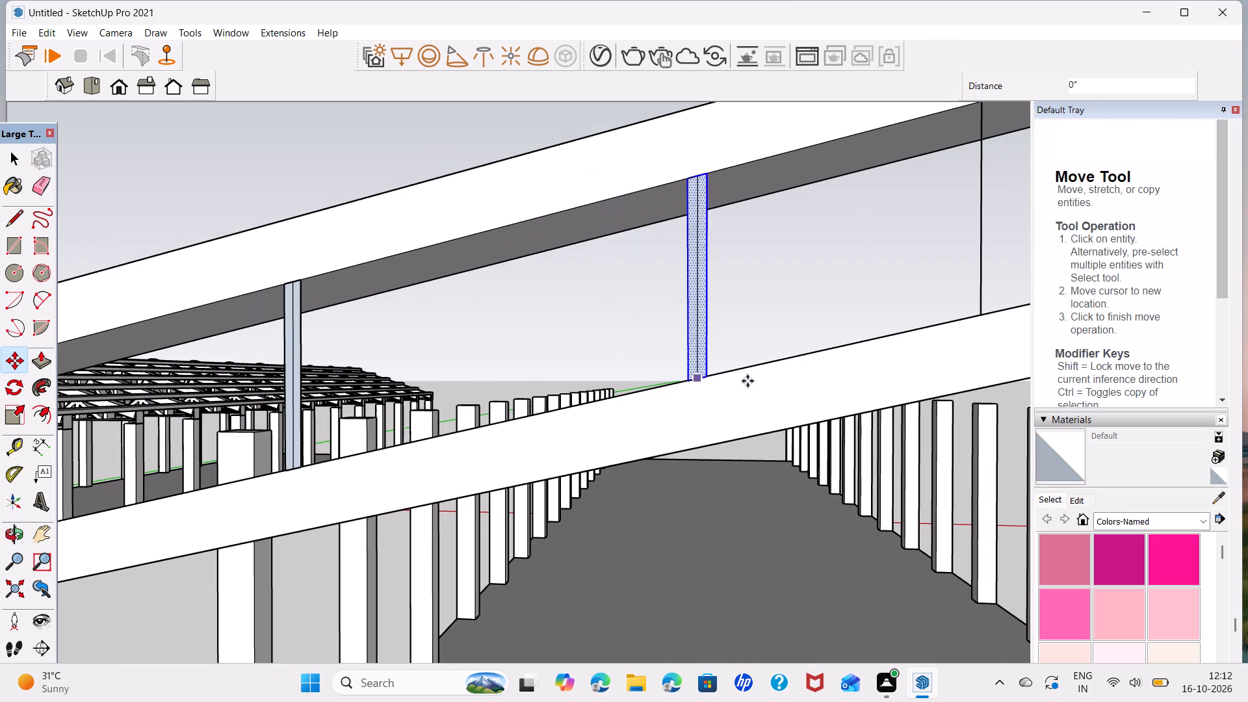
{"action": "scroll", "coordinate": [772, 377], "scroll_direction": "down", "scroll_amount": 3}
{"action": "middle_click_drag", "start_coordinate": [772, 377], "coordinate": [415, 449]}
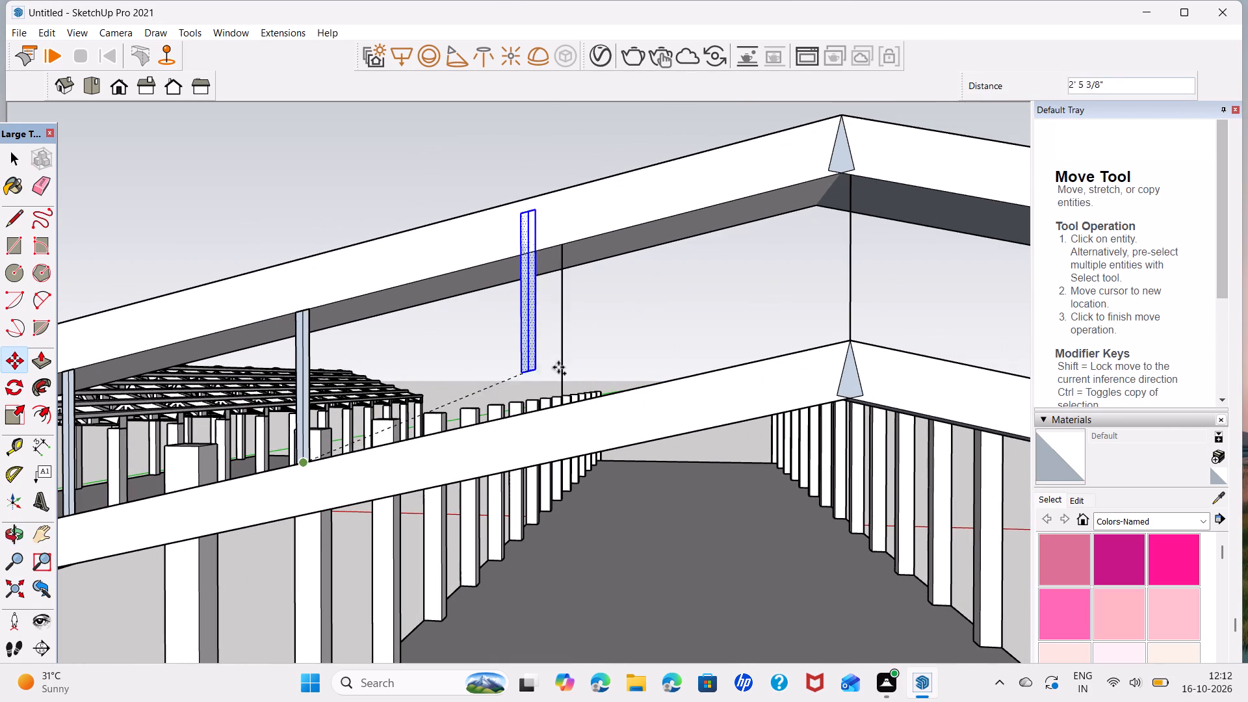
{"action": "scroll", "coordinate": [556, 404], "scroll_direction": "up", "scroll_amount": 4}
{"action": "left_click", "coordinate": [565, 405]}
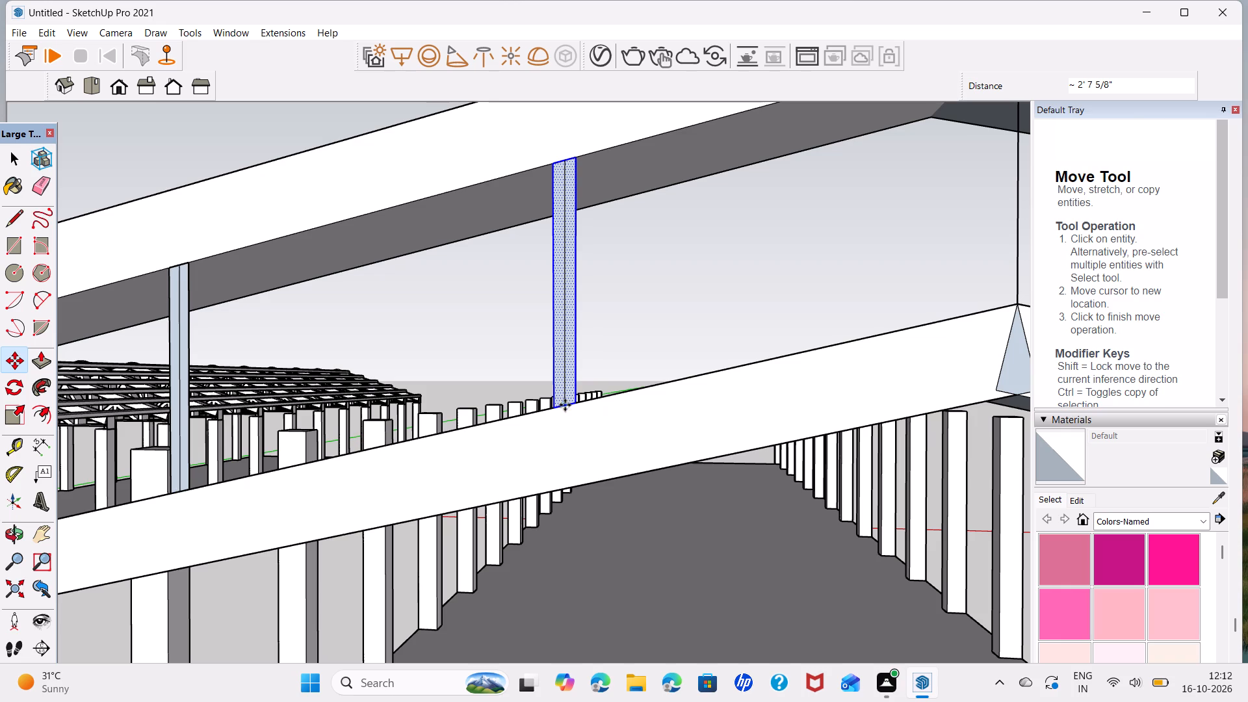
{"action": "left_click", "coordinate": [567, 401]}
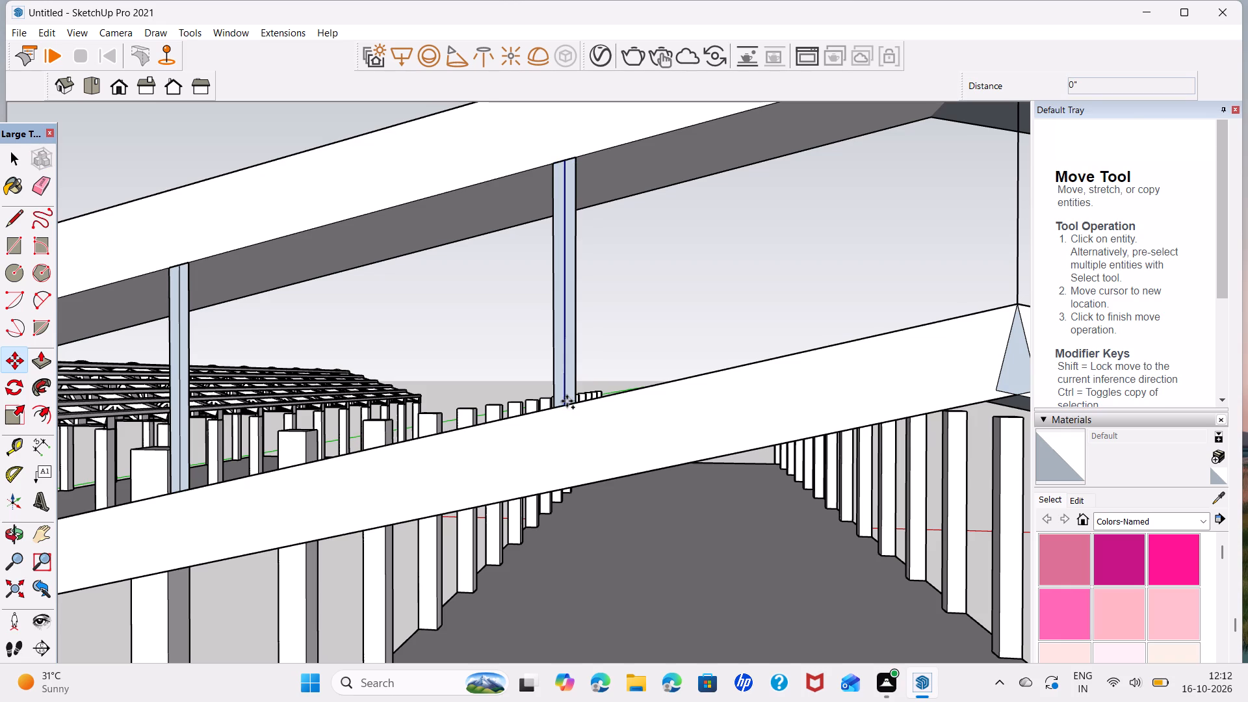
{"action": "middle_click_drag", "start_coordinate": [567, 401], "coordinate": [318, 445]}
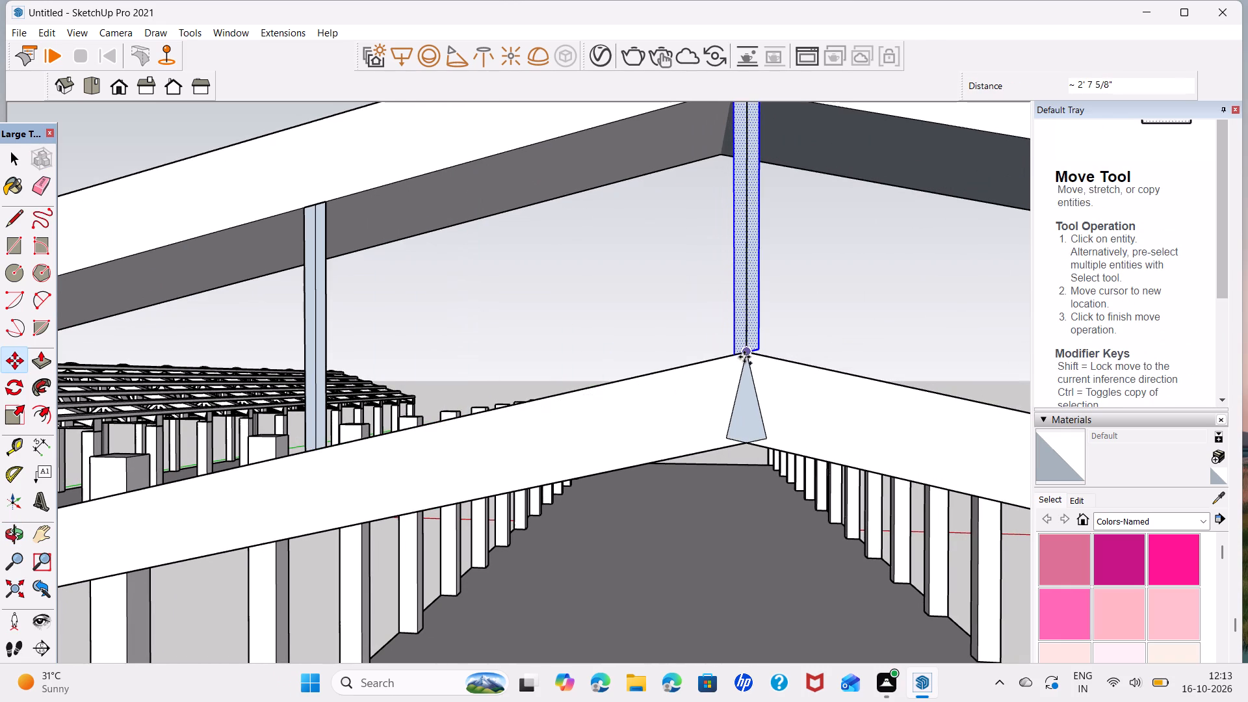
{"action": "left_click", "coordinate": [745, 357]}
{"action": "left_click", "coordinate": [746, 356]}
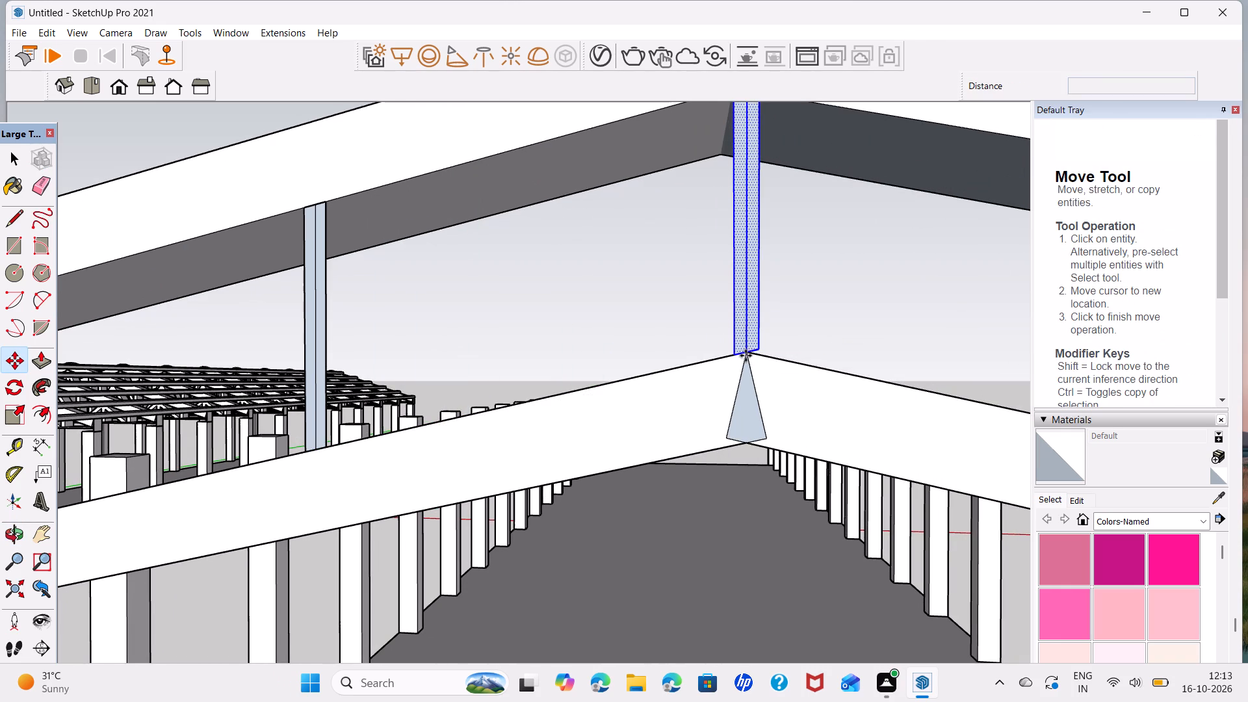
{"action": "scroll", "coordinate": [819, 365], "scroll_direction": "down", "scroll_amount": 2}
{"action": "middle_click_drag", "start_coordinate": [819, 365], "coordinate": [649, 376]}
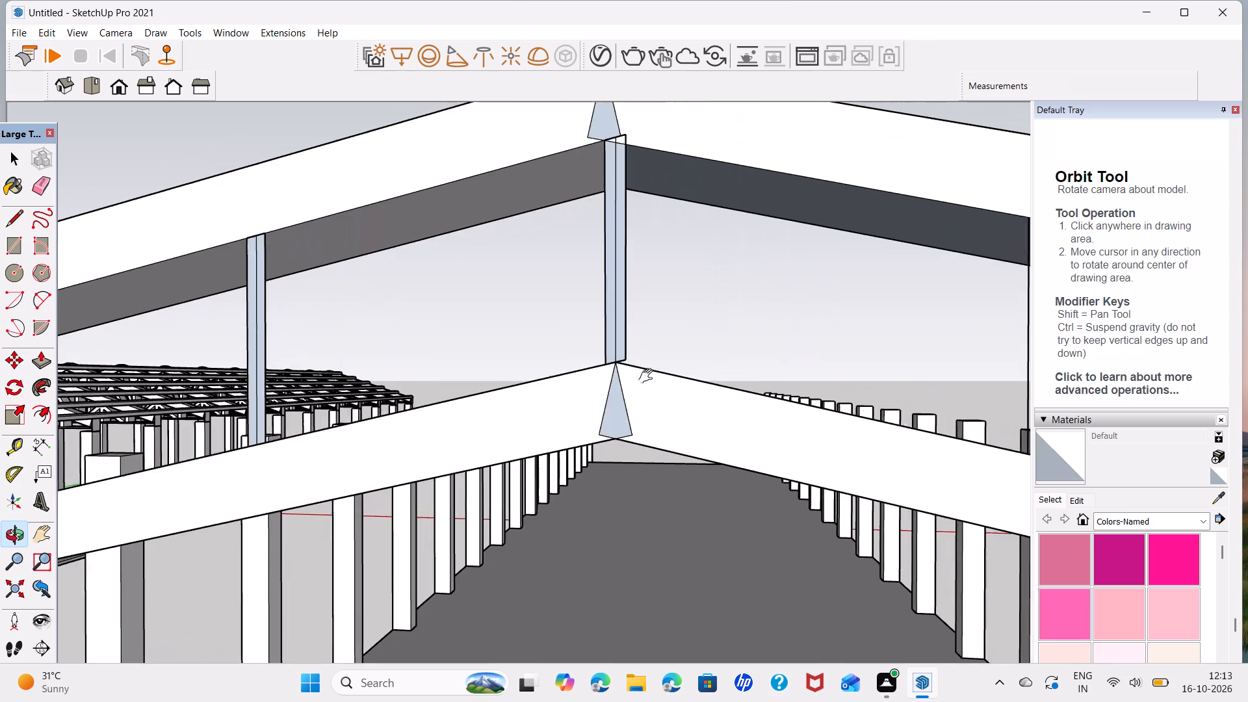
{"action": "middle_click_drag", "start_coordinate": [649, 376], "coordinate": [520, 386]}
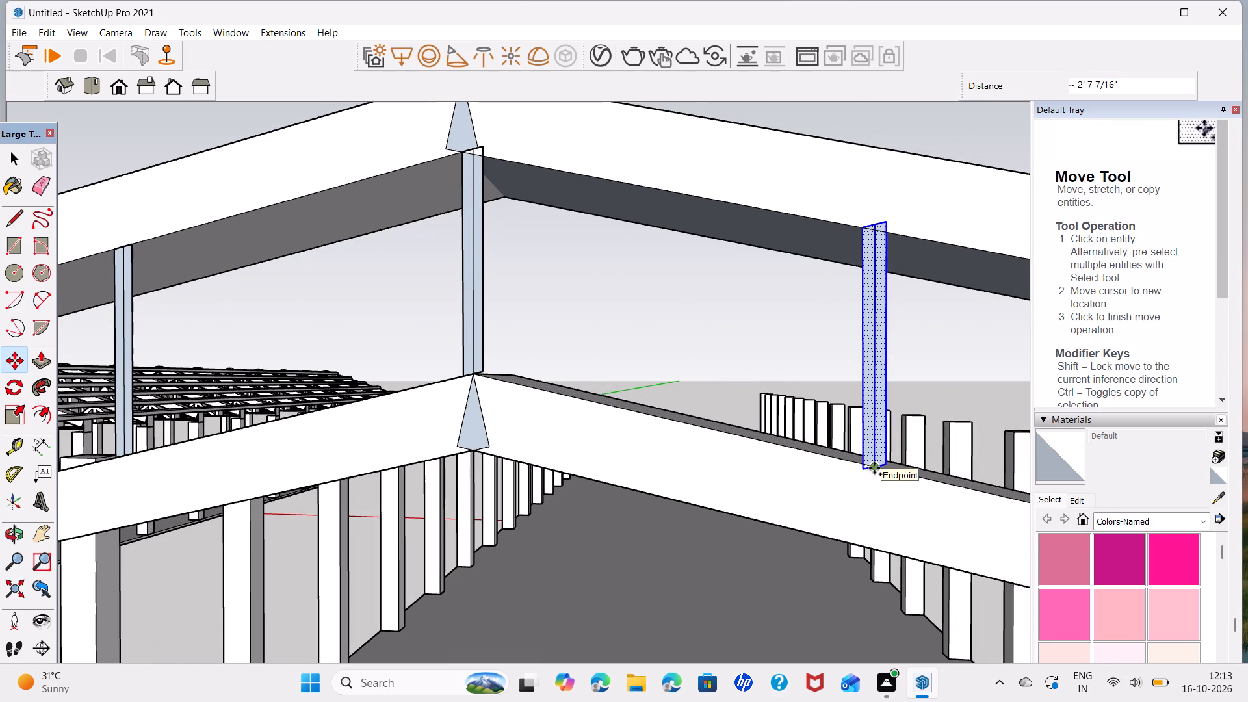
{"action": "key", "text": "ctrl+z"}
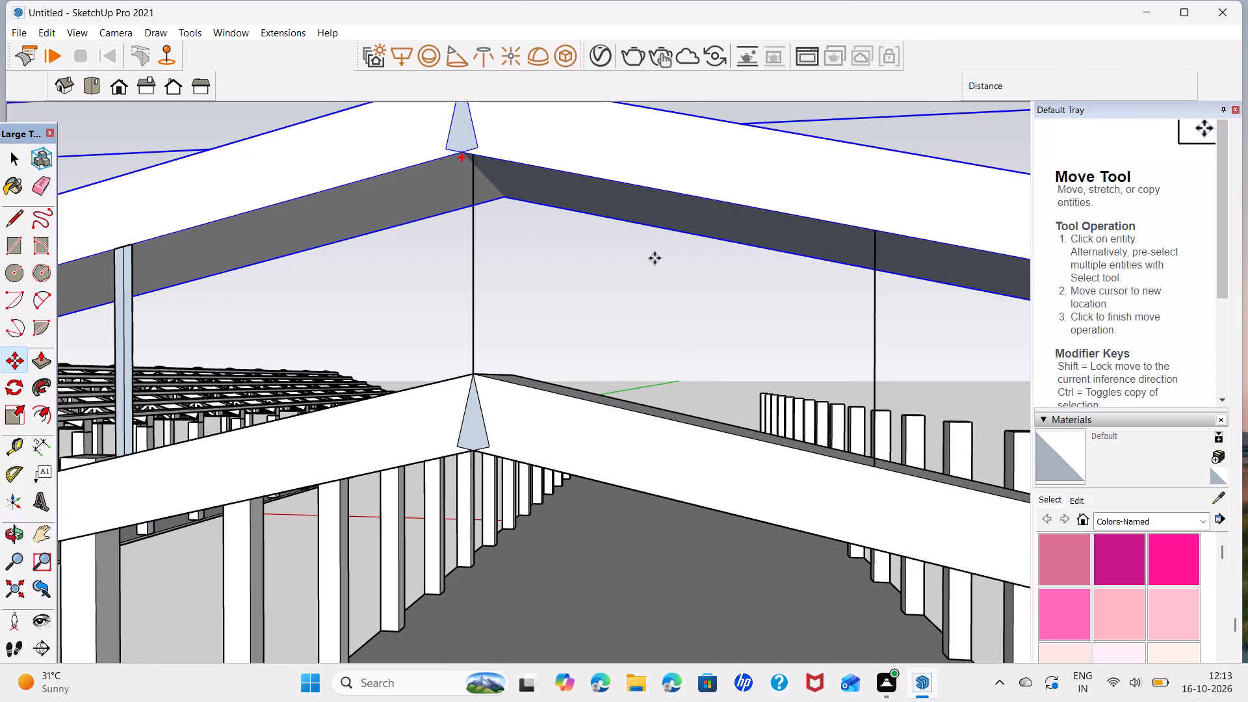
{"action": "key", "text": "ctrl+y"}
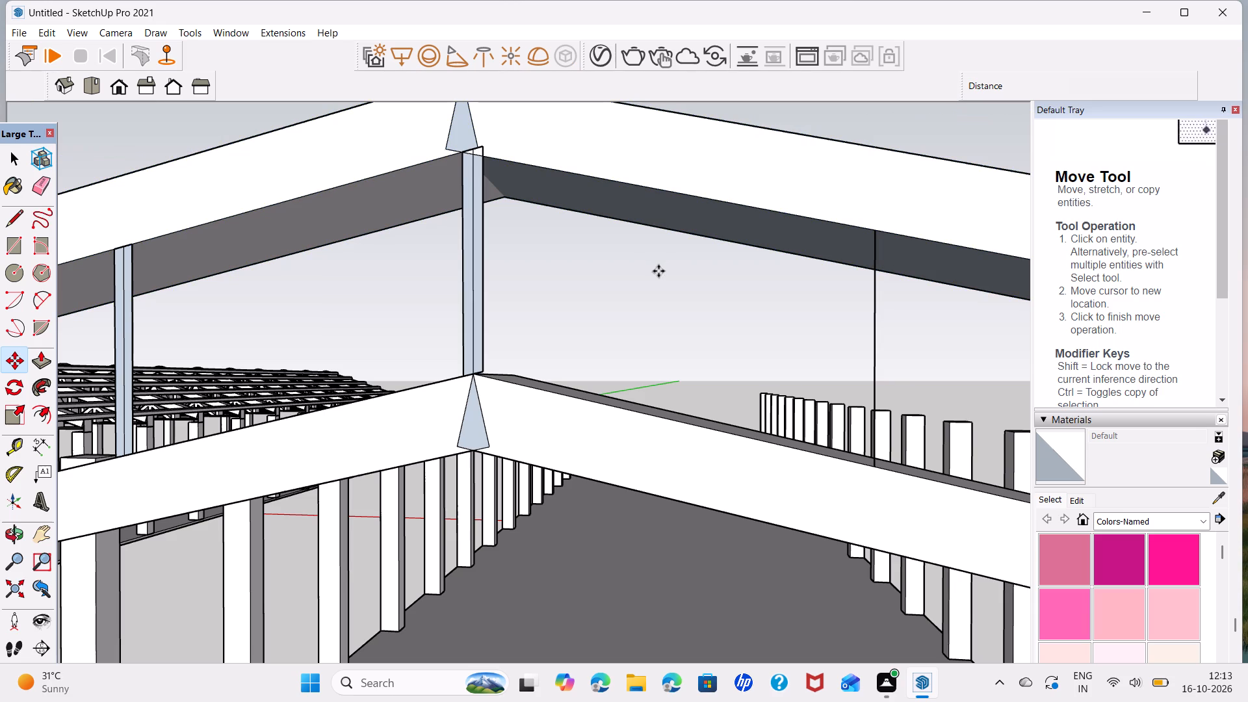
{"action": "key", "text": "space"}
Draw a rectangle about 13/16" by 1' 5 13/16" around the first vertical past the ridge, from the upper beam edge to the lower beam.
{"action": "key", "text": "r"}
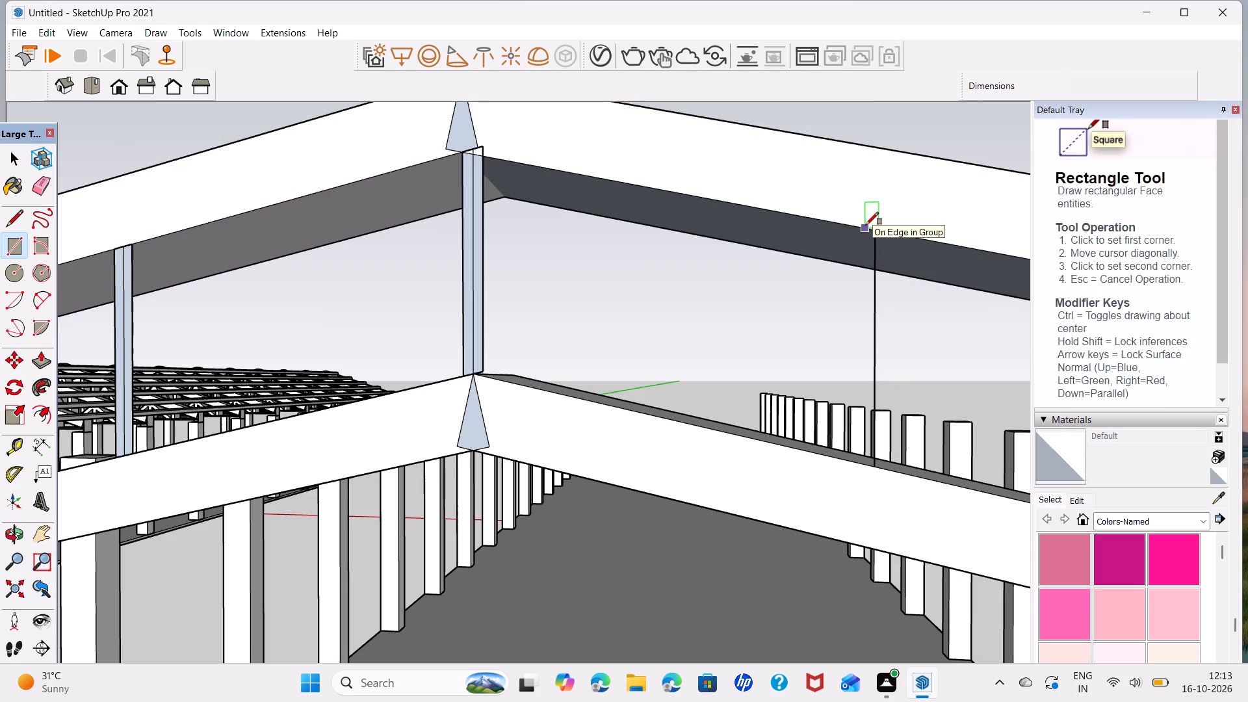
{"action": "scroll", "coordinate": [867, 226], "scroll_direction": "up", "scroll_amount": 6}
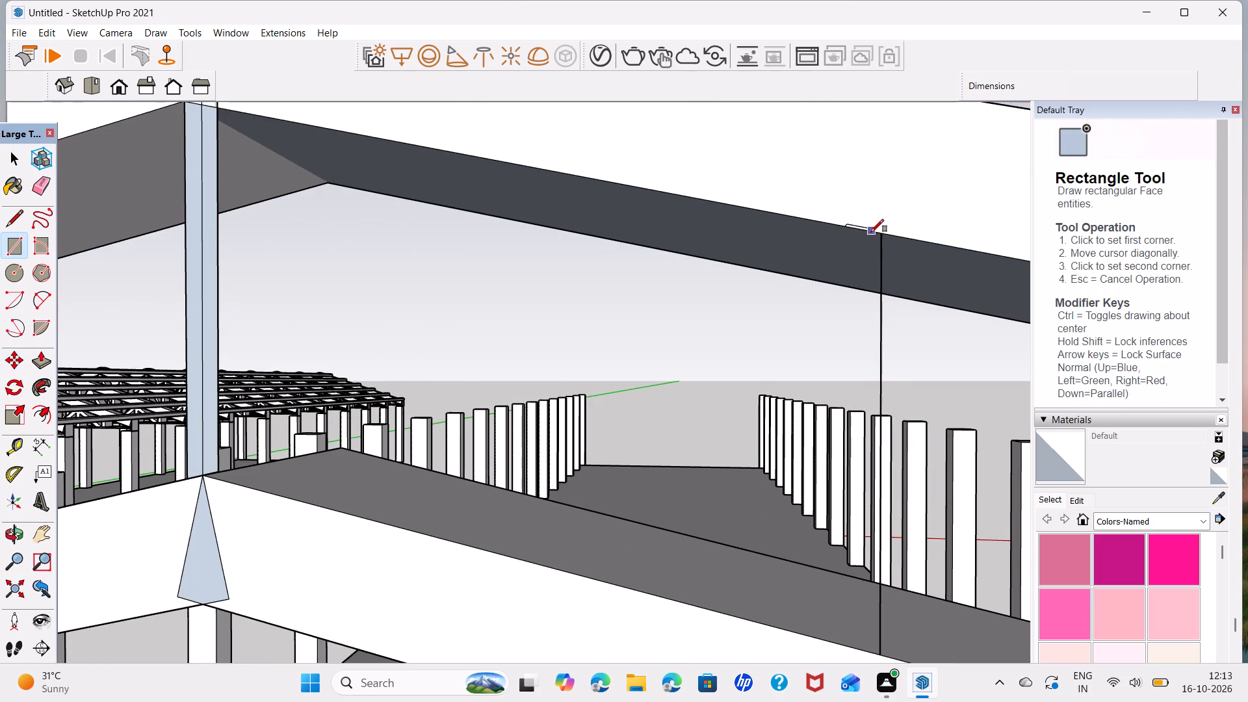
{"action": "left_click", "coordinate": [871, 233]}
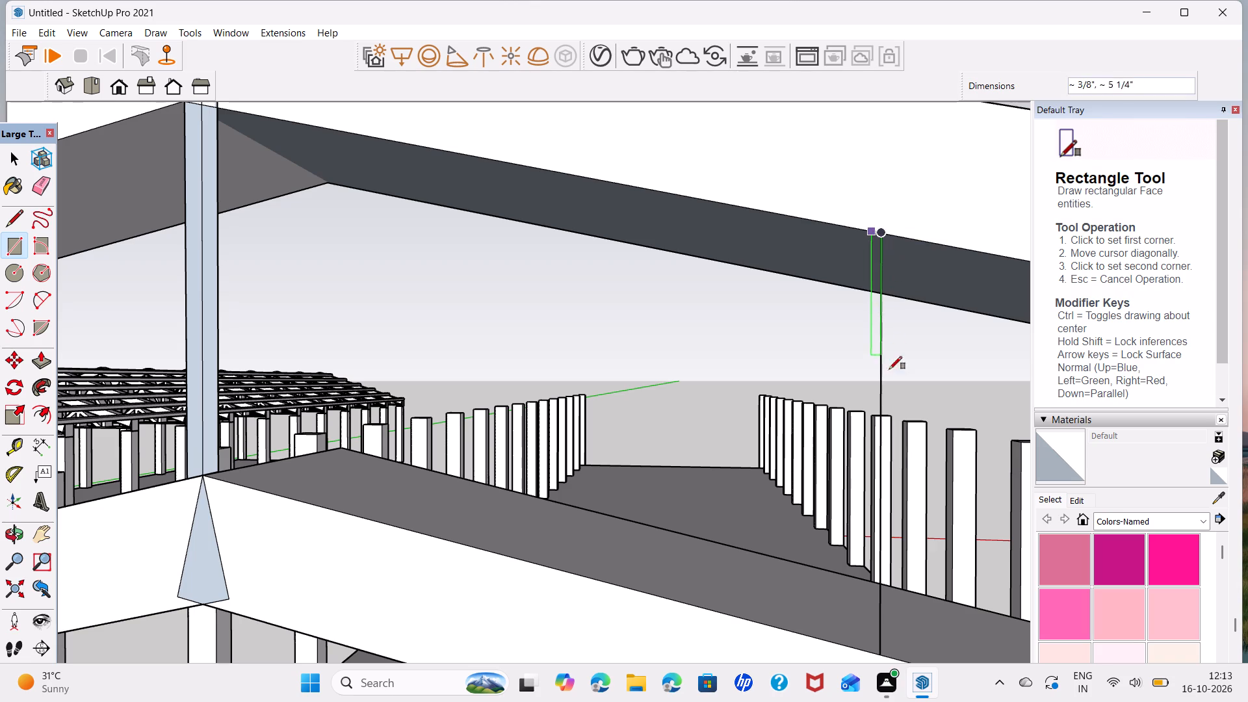
{"action": "left_click", "coordinate": [891, 656]}
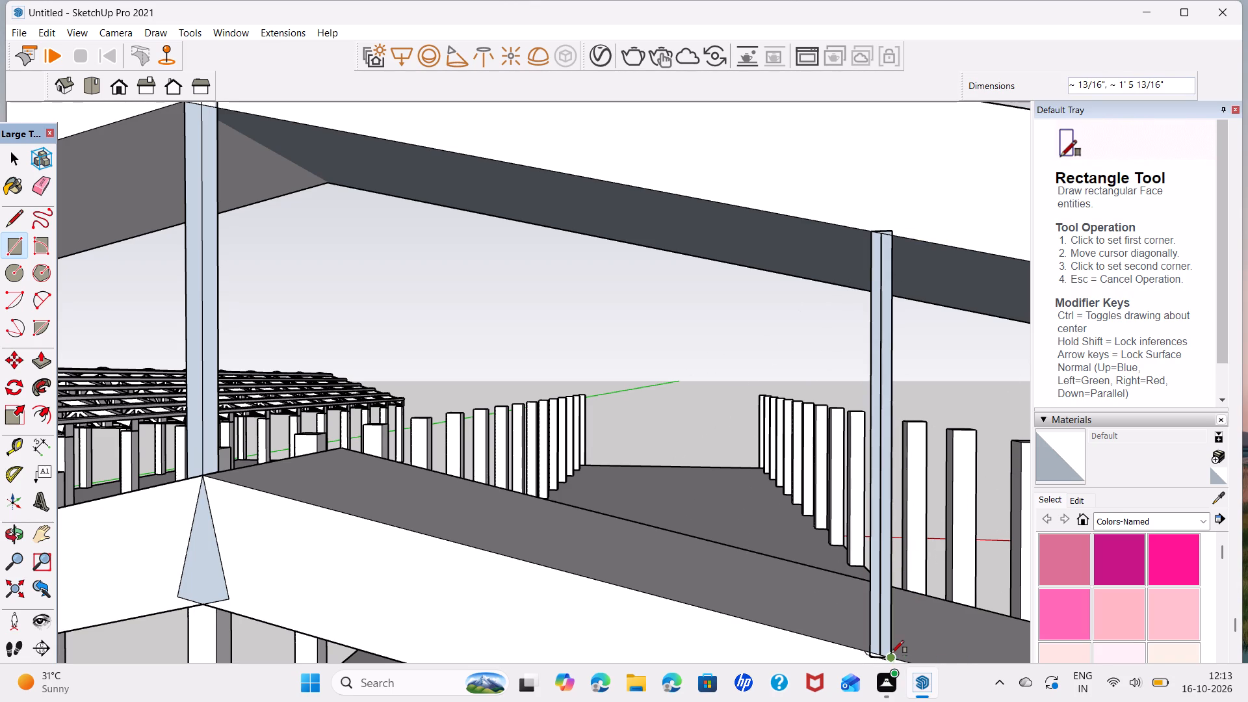
{"action": "key", "text": "space"}
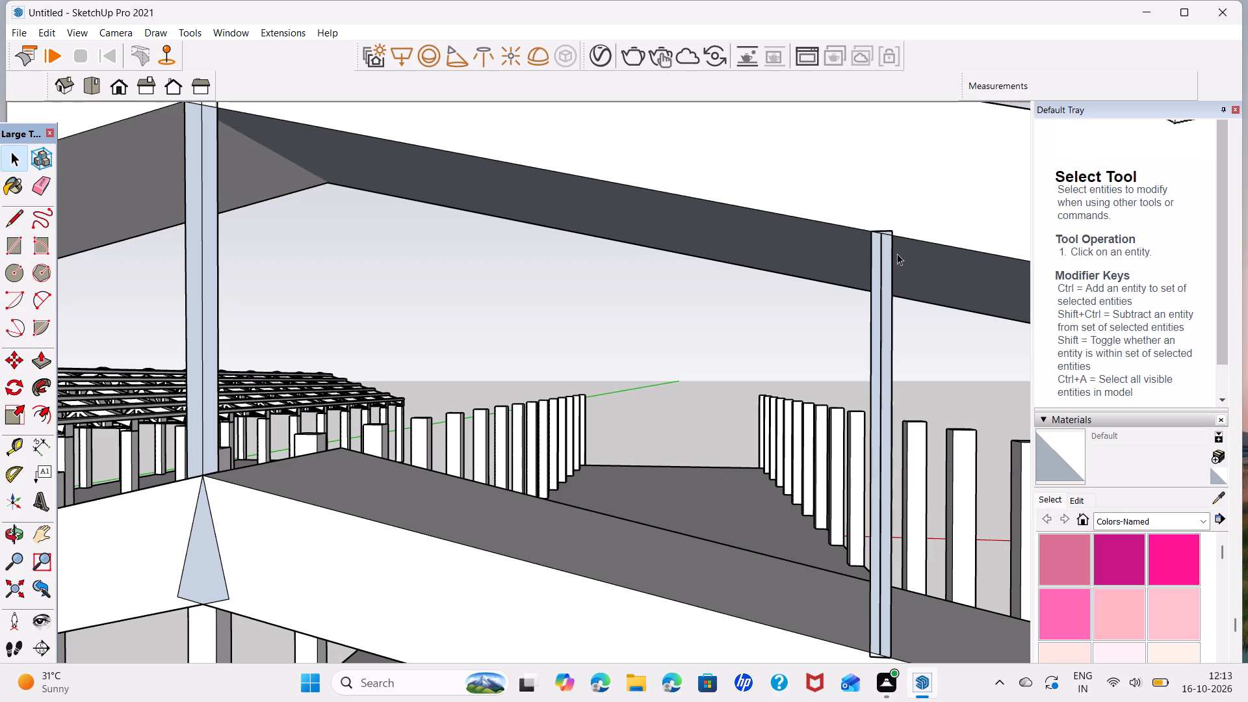
Move the new strip's upper corner farthest from the ridge down and its opposite lower corner up, about 3/16" each, onto the beam edges.
{"action": "key", "text": "m"}
{"action": "scroll", "coordinate": [890, 229], "scroll_direction": "up", "scroll_amount": 6}
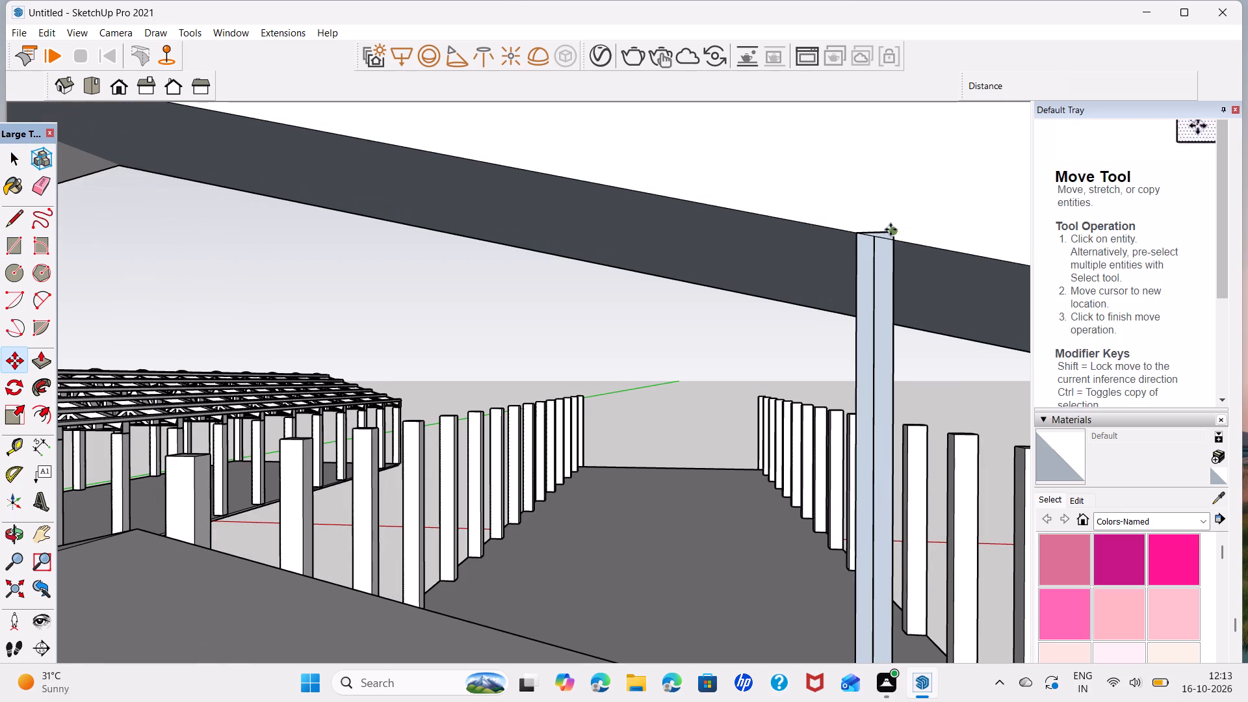
{"action": "left_click", "coordinate": [890, 229]}
{"action": "left_click", "coordinate": [894, 243]}
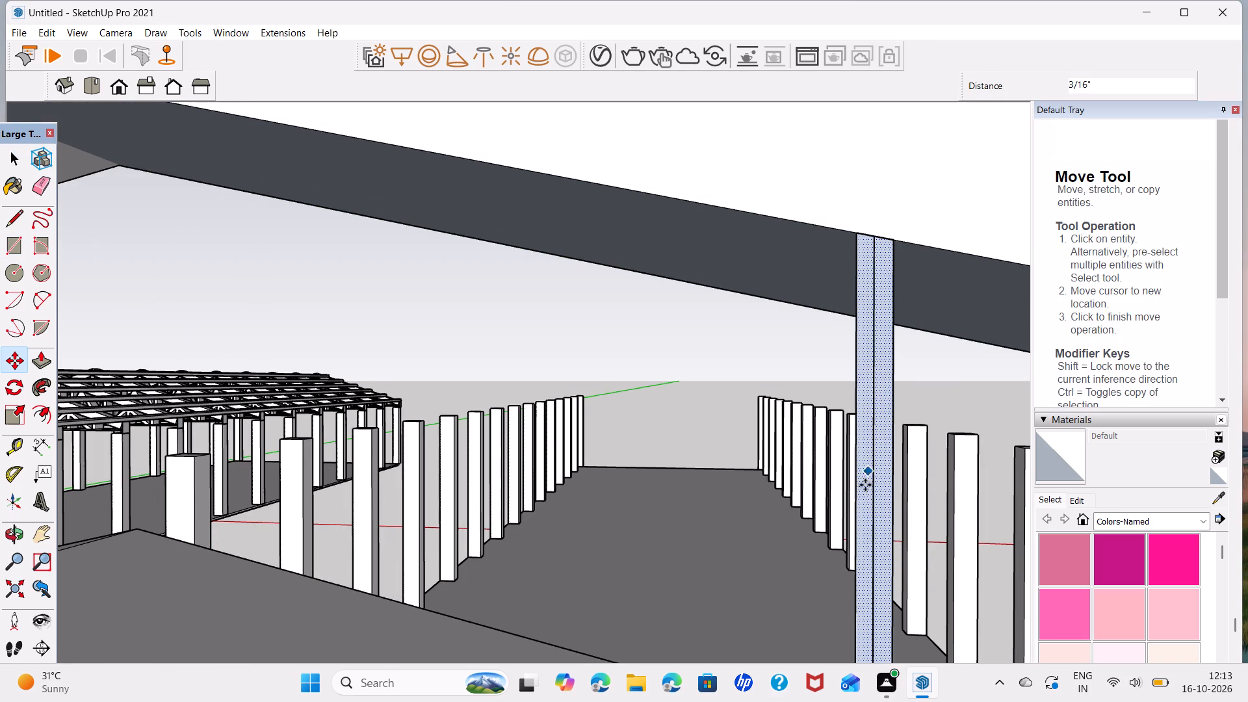
{"action": "middle_click_drag", "start_coordinate": [865, 523], "coordinate": [797, 123]}
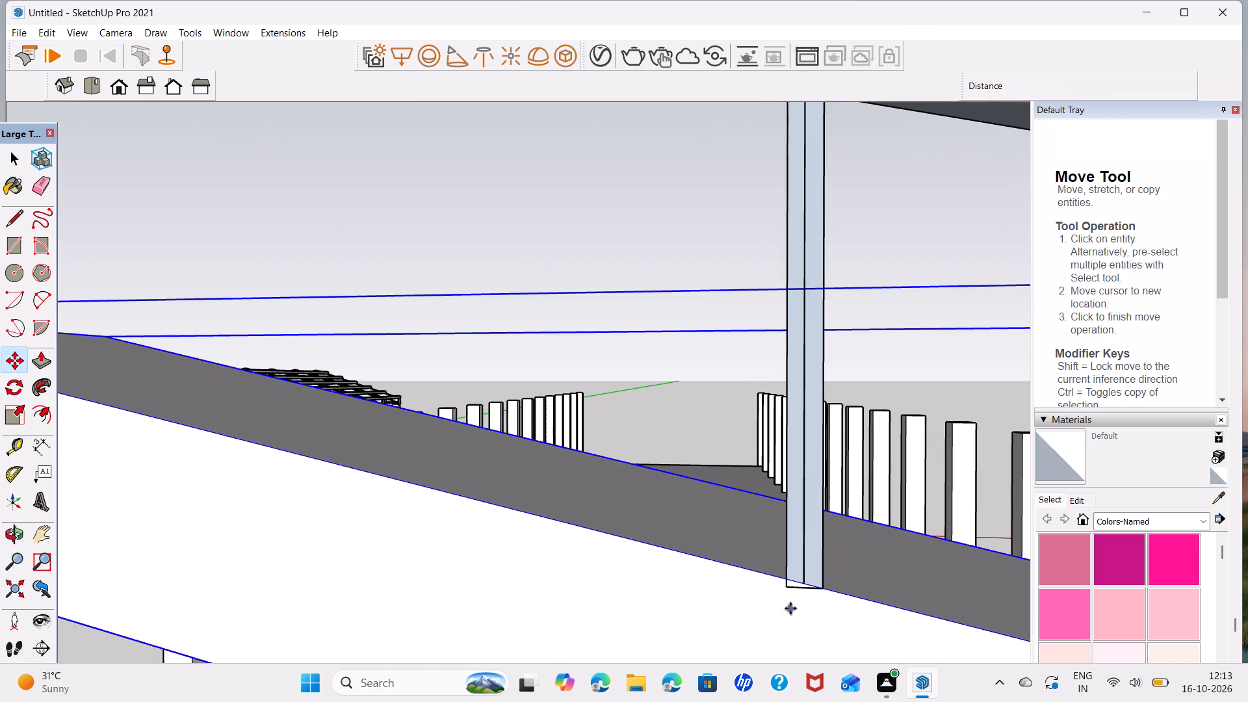
{"action": "left_click", "coordinate": [787, 590]}
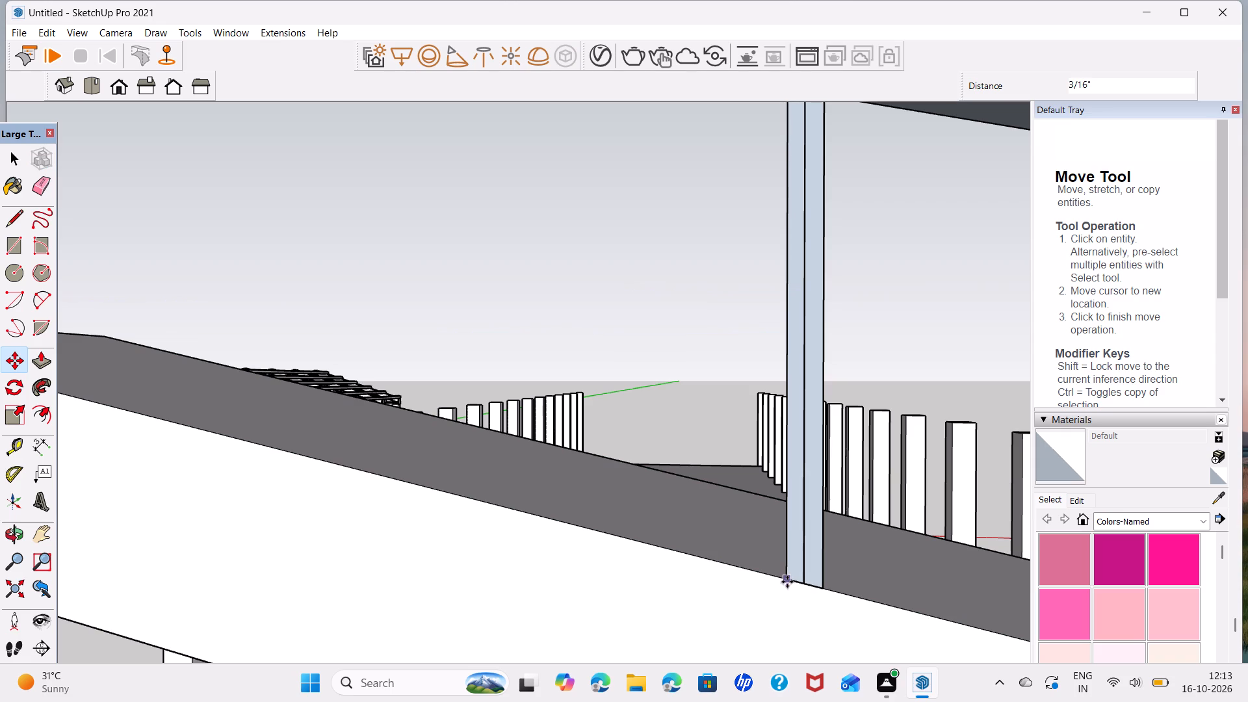
{"action": "left_click", "coordinate": [787, 581]}
{"action": "key", "text": "space"}
Select both faces of the fitted strip and copy it about 2' 7 7/16" down the slope onto the second vertical past the ridge.
{"action": "double_click", "coordinate": [809, 554]}
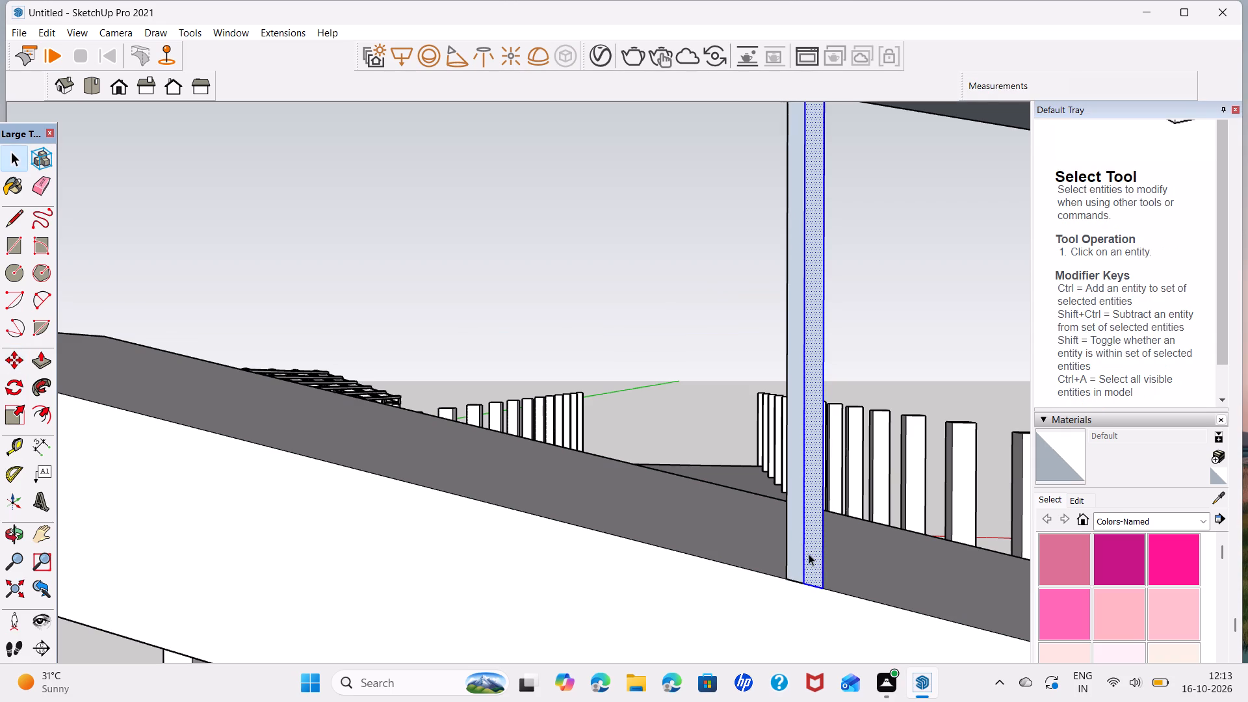
{"action": "left_click", "coordinate": [792, 533], "text": "ctrl"}
{"action": "key", "text": "m"}
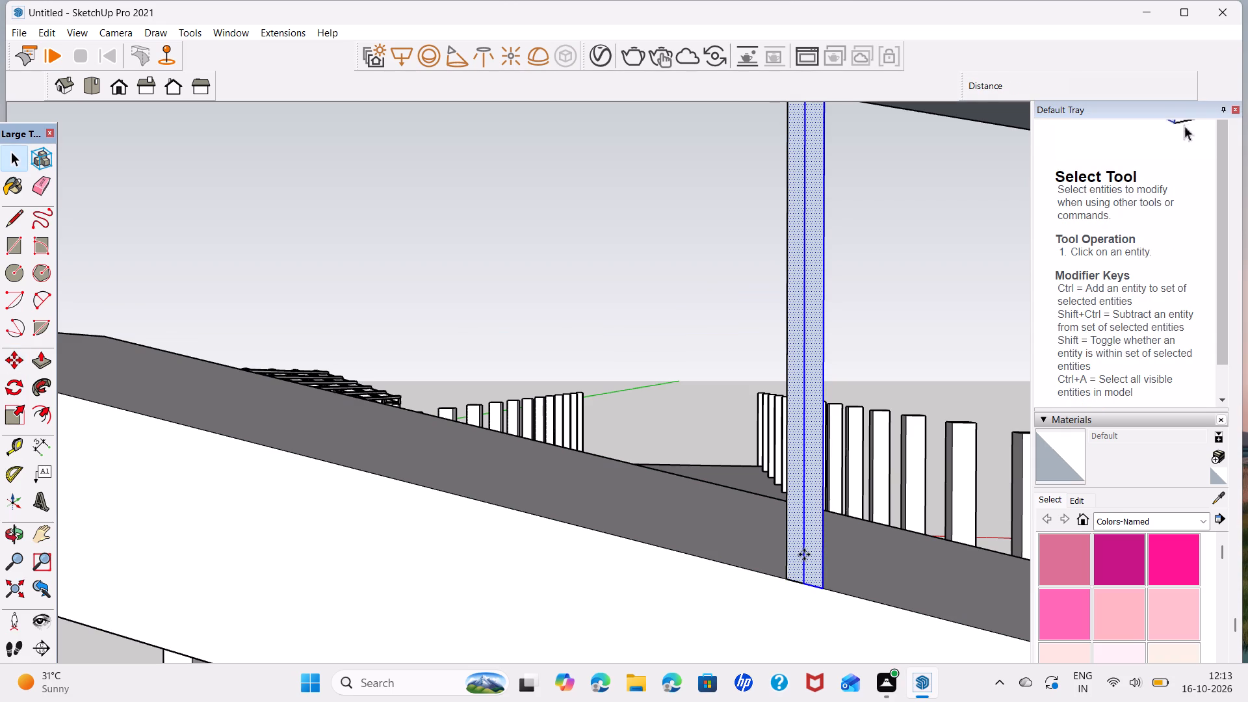
{"action": "left_click", "coordinate": [807, 584]}
{"action": "scroll", "coordinate": [884, 594], "scroll_direction": "down", "scroll_amount": 7}
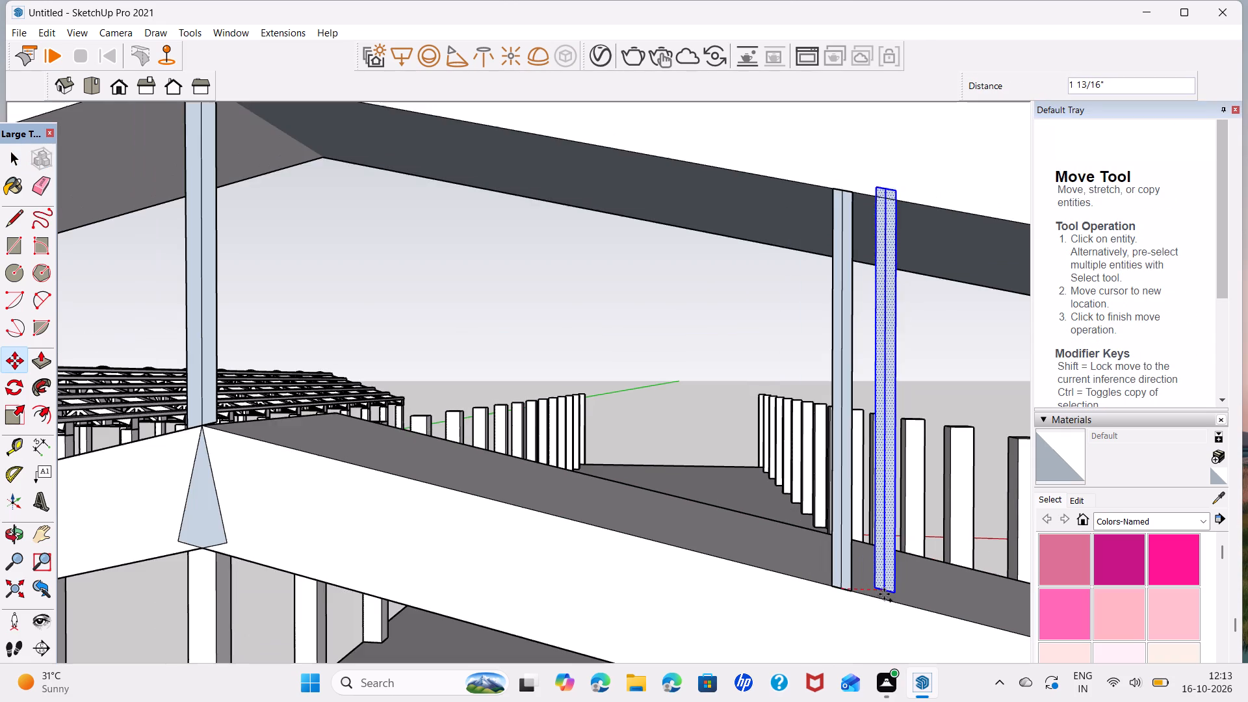
{"action": "middle_click_drag", "start_coordinate": [886, 594], "coordinate": [506, 444], "text": "shift"}
{"action": "scroll", "coordinate": [703, 457], "scroll_direction": "down", "scroll_amount": 5}
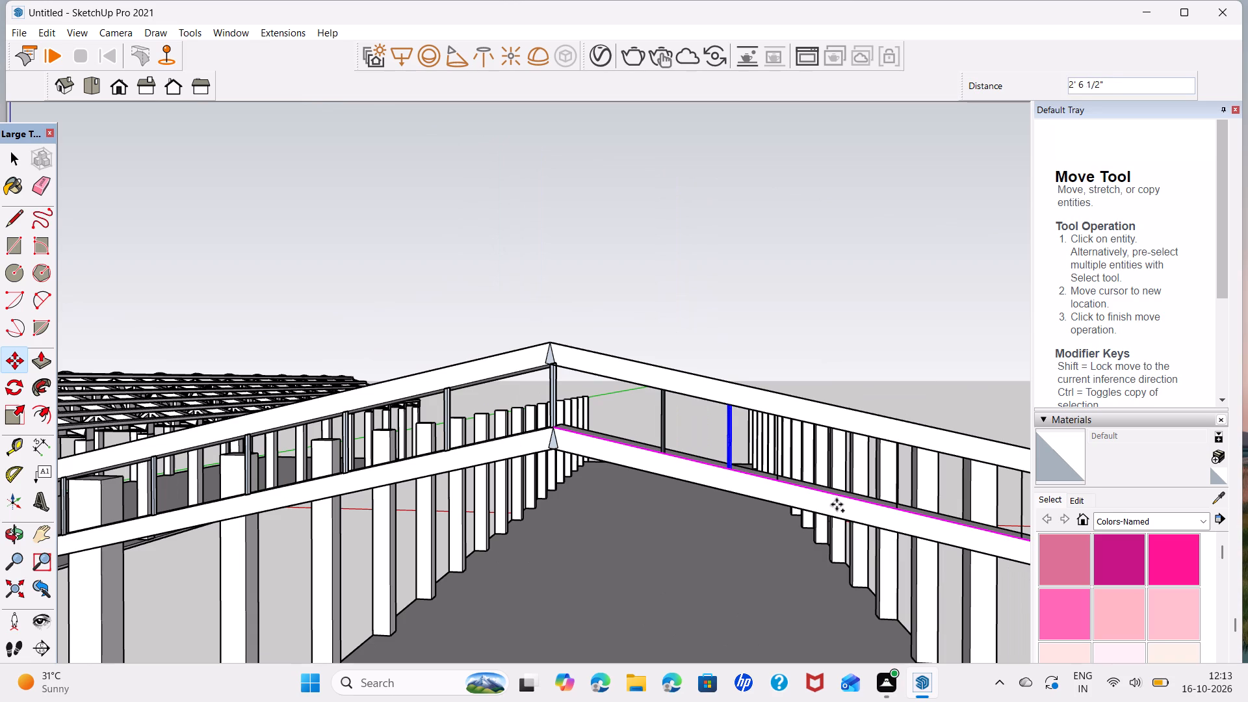
{"action": "scroll", "coordinate": [760, 469], "scroll_direction": "up", "scroll_amount": 6}
{"action": "scroll", "coordinate": [760, 469], "scroll_direction": "down", "scroll_amount": 3}
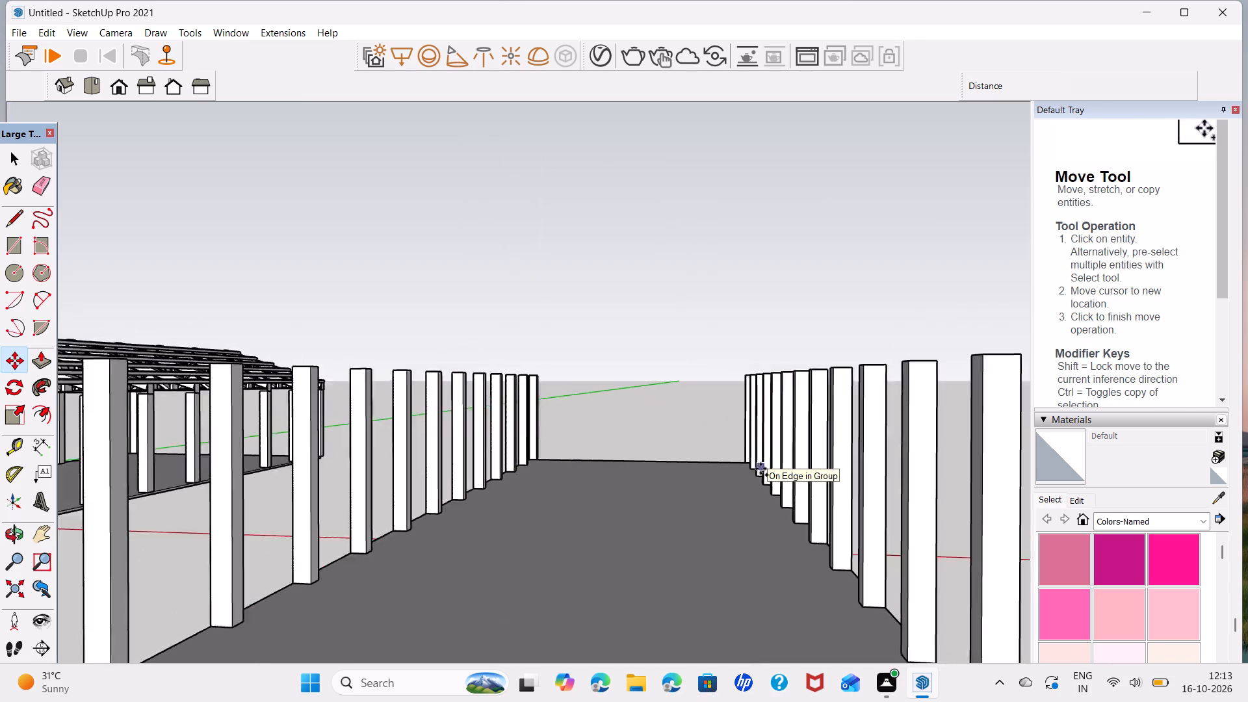
{"action": "scroll", "coordinate": [760, 469], "scroll_direction": "down", "scroll_amount": 2}
{"action": "scroll", "coordinate": [794, 491], "scroll_direction": "up", "scroll_amount": 3}
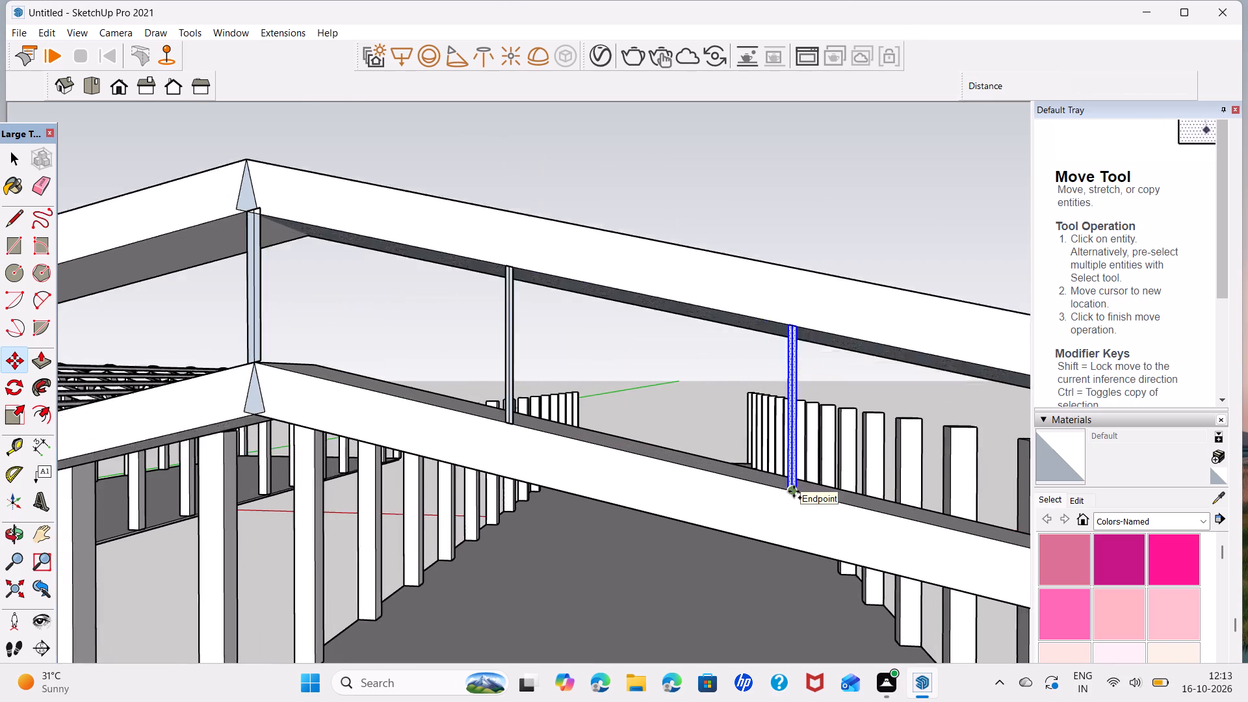
{"action": "scroll", "coordinate": [794, 491], "scroll_direction": "up", "scroll_amount": 3}
{"action": "left_click", "coordinate": [793, 493]}
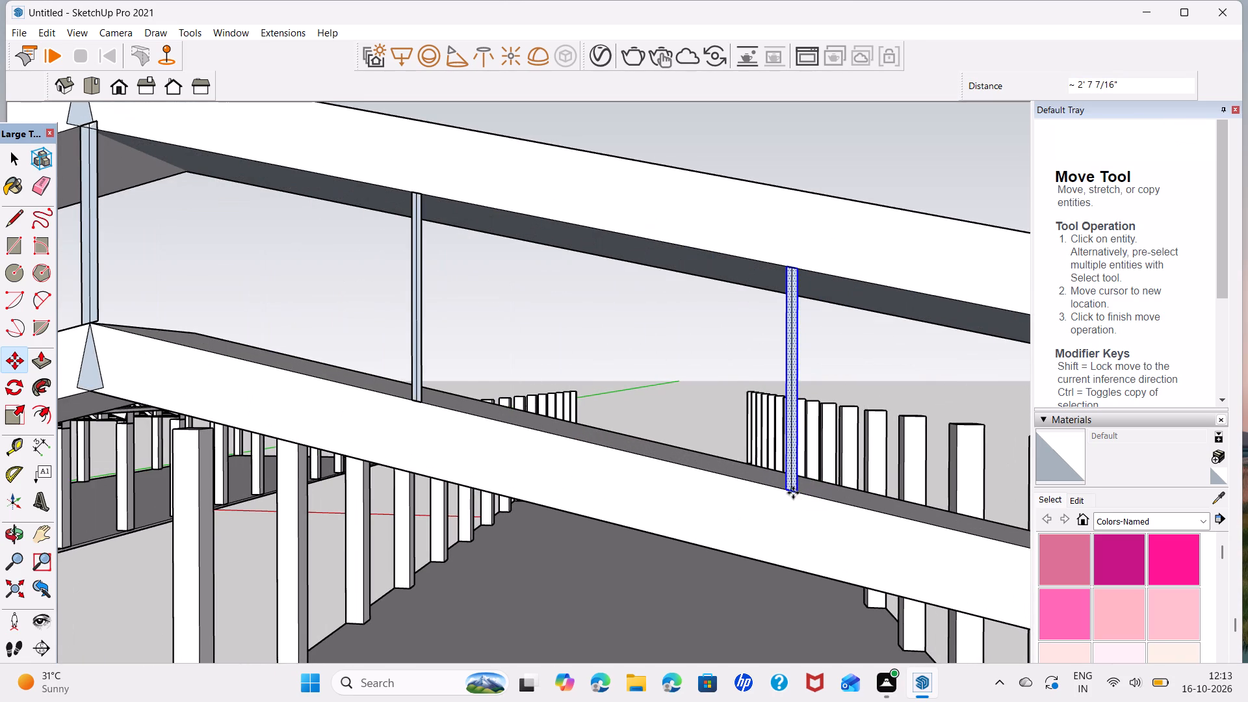
Copy the strip onward down the slope onto the feet of the third and fourth verticals, about 2' 7 7/16" each time.
{"action": "left_click", "coordinate": [792, 491]}
{"action": "scroll", "coordinate": [898, 513], "scroll_direction": "down", "scroll_amount": 4}
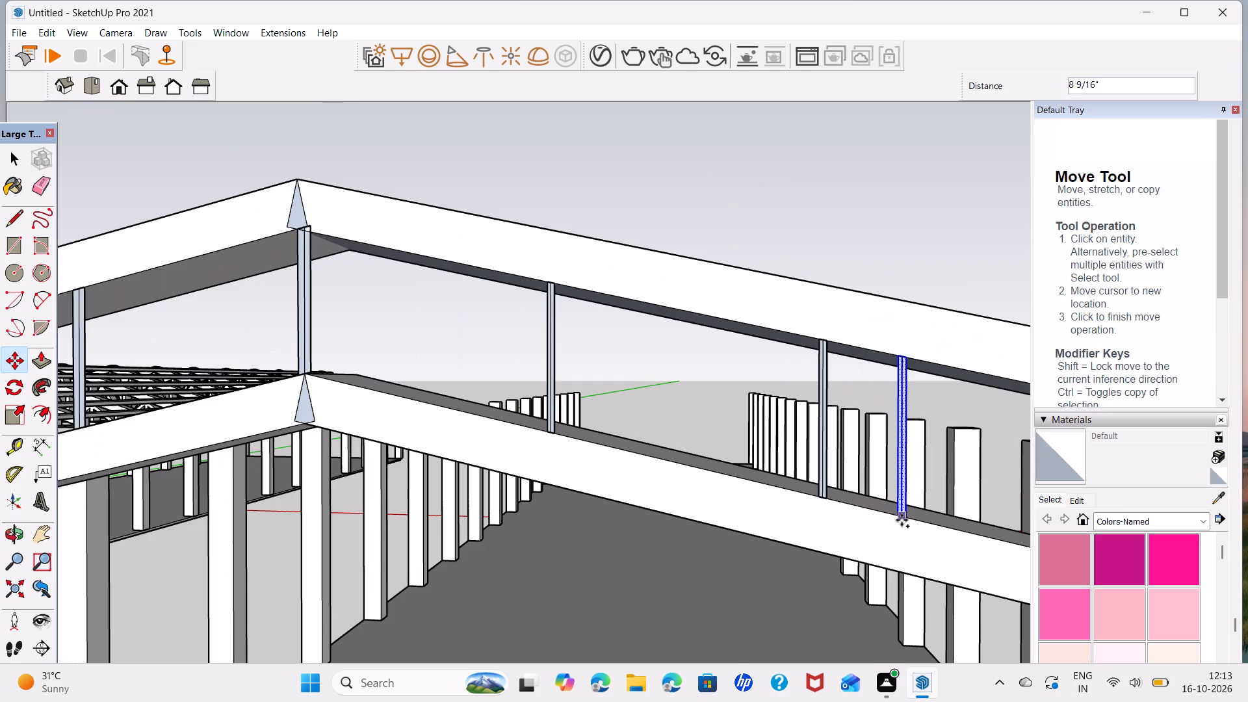
{"action": "middle_click_drag", "start_coordinate": [902, 520], "coordinate": [536, 415]}
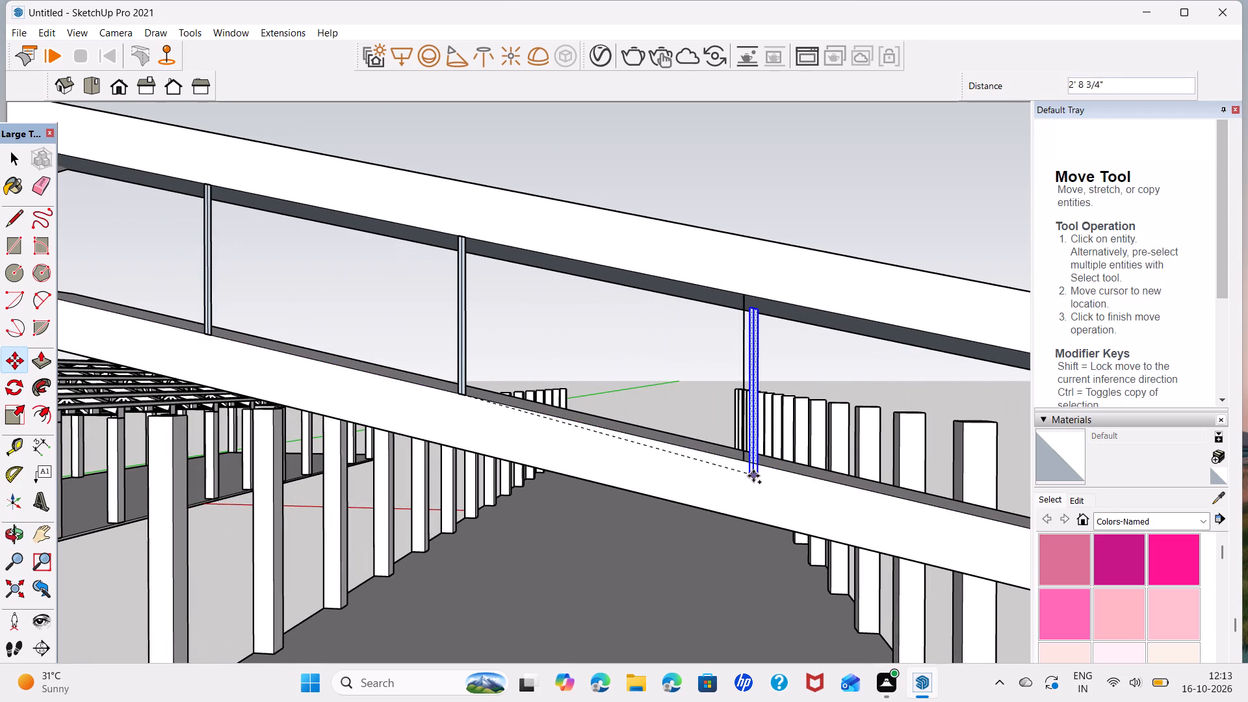
{"action": "scroll", "coordinate": [744, 463], "scroll_direction": "up", "scroll_amount": 6}
{"action": "left_click", "coordinate": [745, 463]}
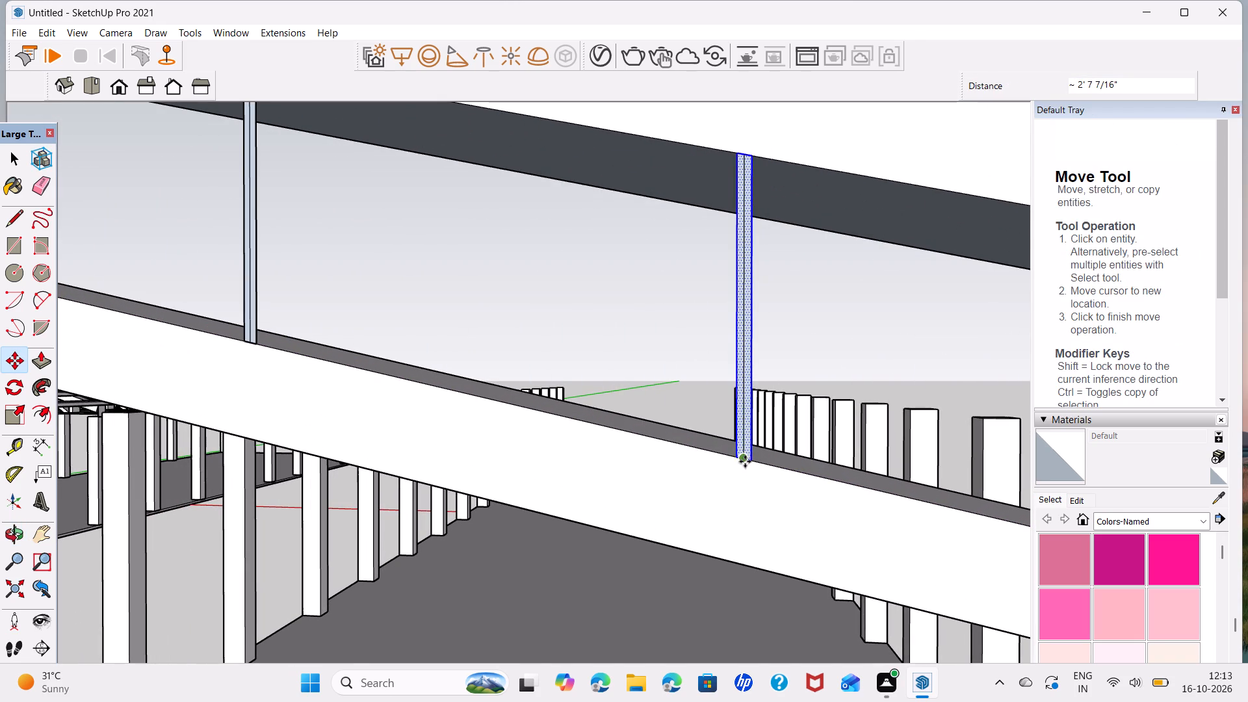
{"action": "left_click", "coordinate": [745, 461], "text": "ctrl"}
{"action": "scroll", "coordinate": [876, 502], "scroll_direction": "down", "scroll_amount": 5}
{"action": "middle_click_drag", "start_coordinate": [876, 502], "coordinate": [651, 443], "text": "shift"}
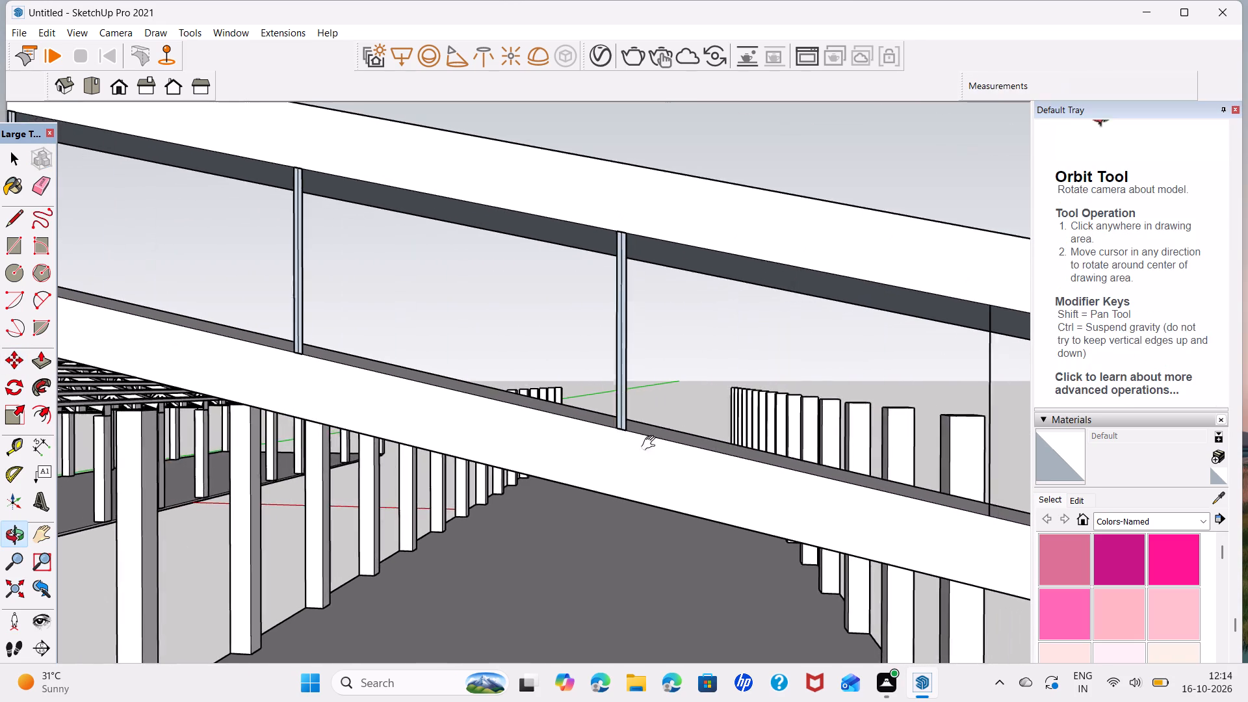
{"action": "middle_click_drag", "start_coordinate": [651, 443], "coordinate": [382, 376], "text": "shift"}
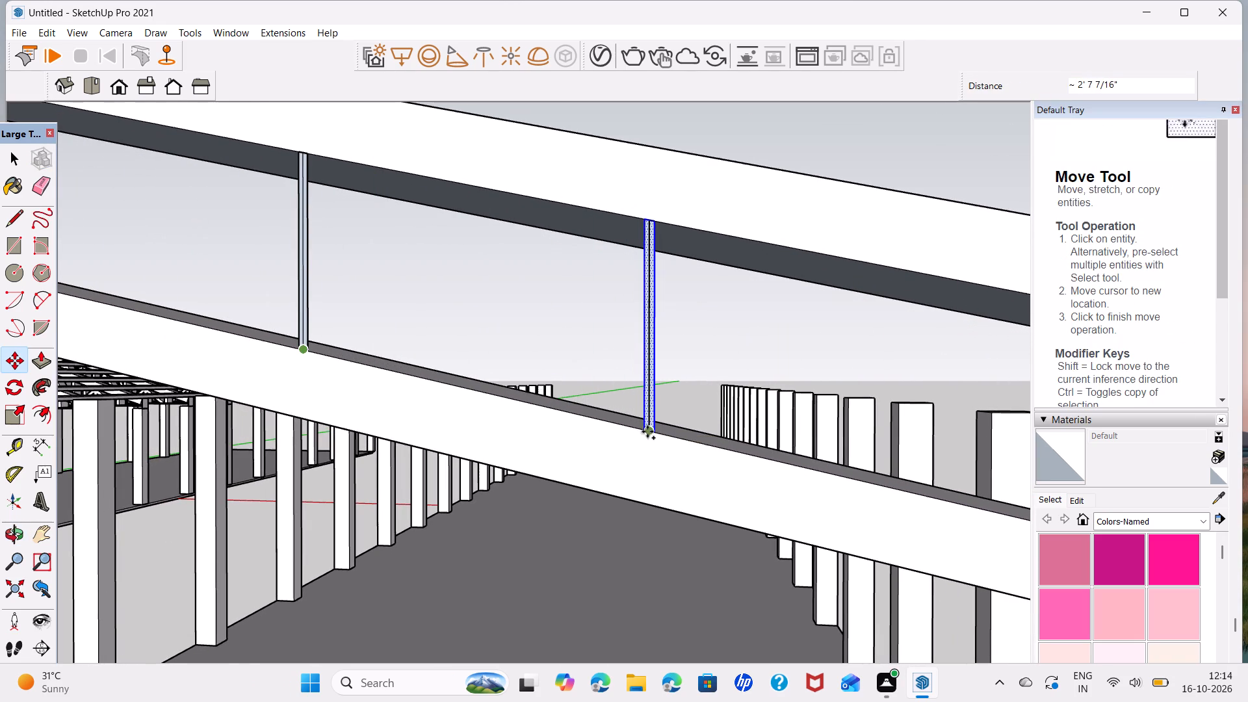
{"action": "left_click", "coordinate": [647, 433]}
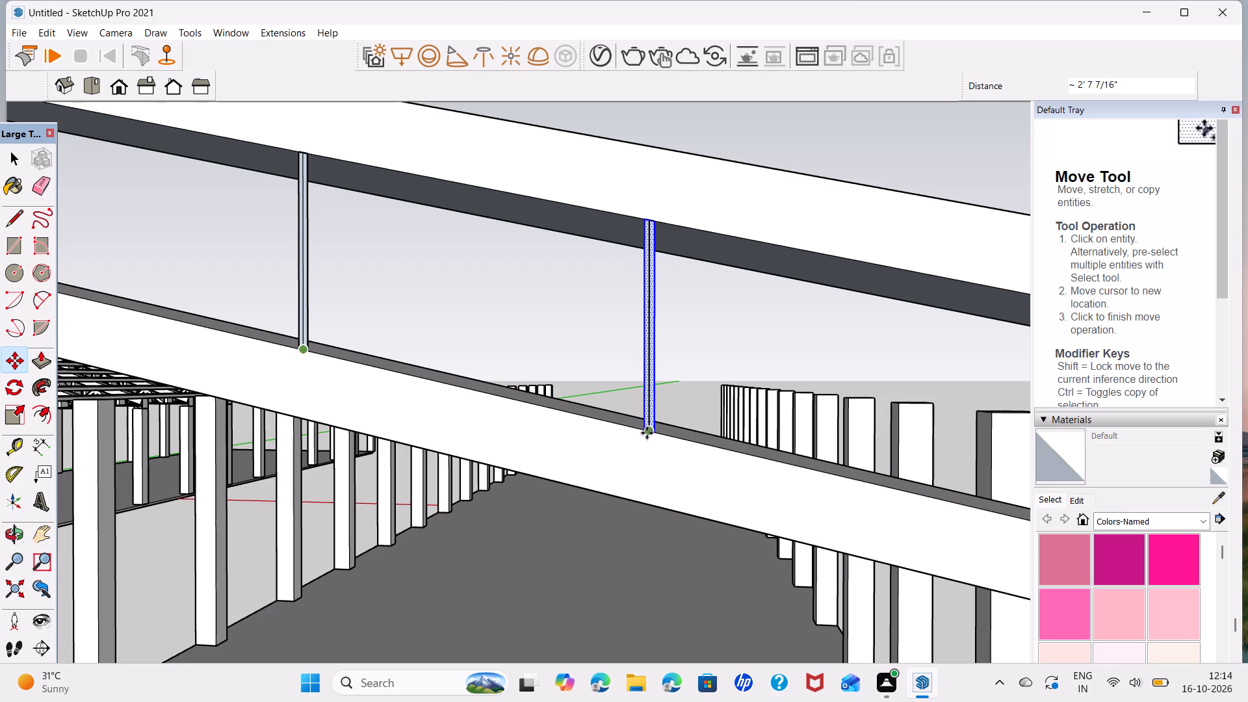
Copy the strip onward onto the feet of the fifth and sixth verticals past the ridge, about 2' 7 7/16" each time.
{"action": "left_click", "coordinate": [647, 433]}
{"action": "scroll", "coordinate": [842, 495], "scroll_direction": "down", "scroll_amount": 5}
{"action": "middle_click_drag", "start_coordinate": [835, 497], "coordinate": [551, 434], "text": "shift"}
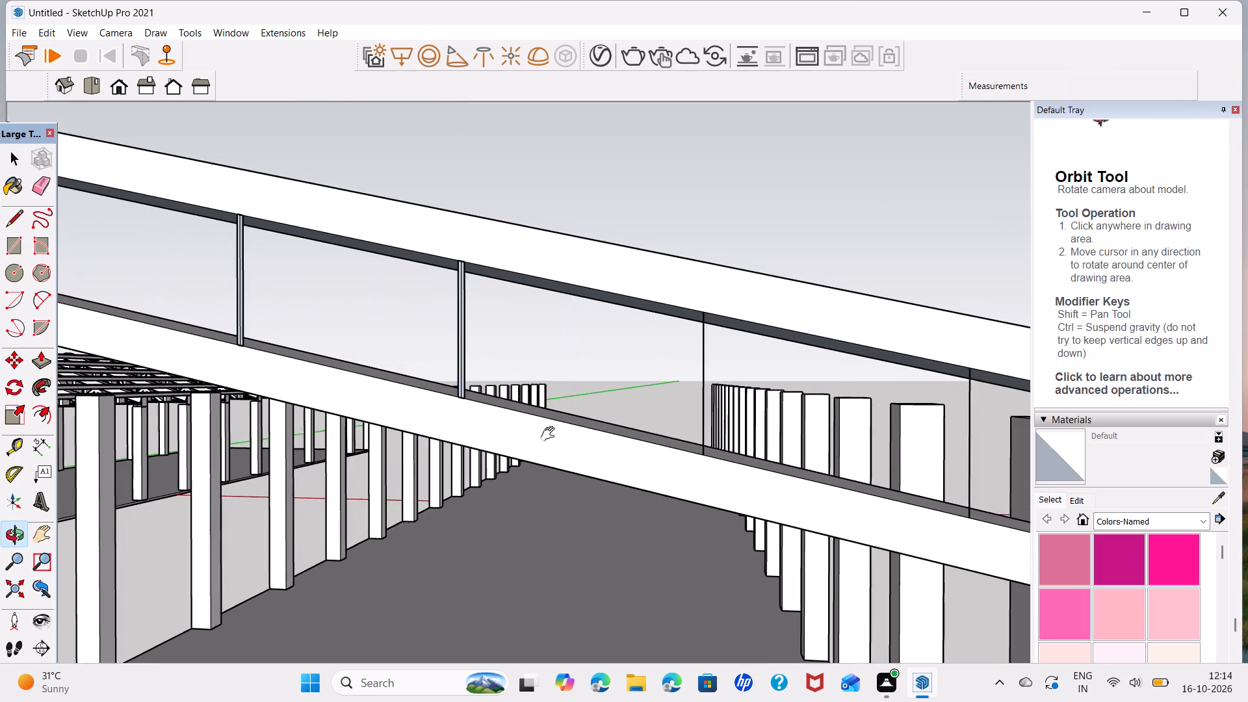
{"action": "middle_click_drag", "start_coordinate": [551, 434], "coordinate": [517, 430], "text": "shift"}
{"action": "scroll", "coordinate": [647, 439], "scroll_direction": "up", "scroll_amount": 6}
{"action": "double_click", "coordinate": [642, 453]}
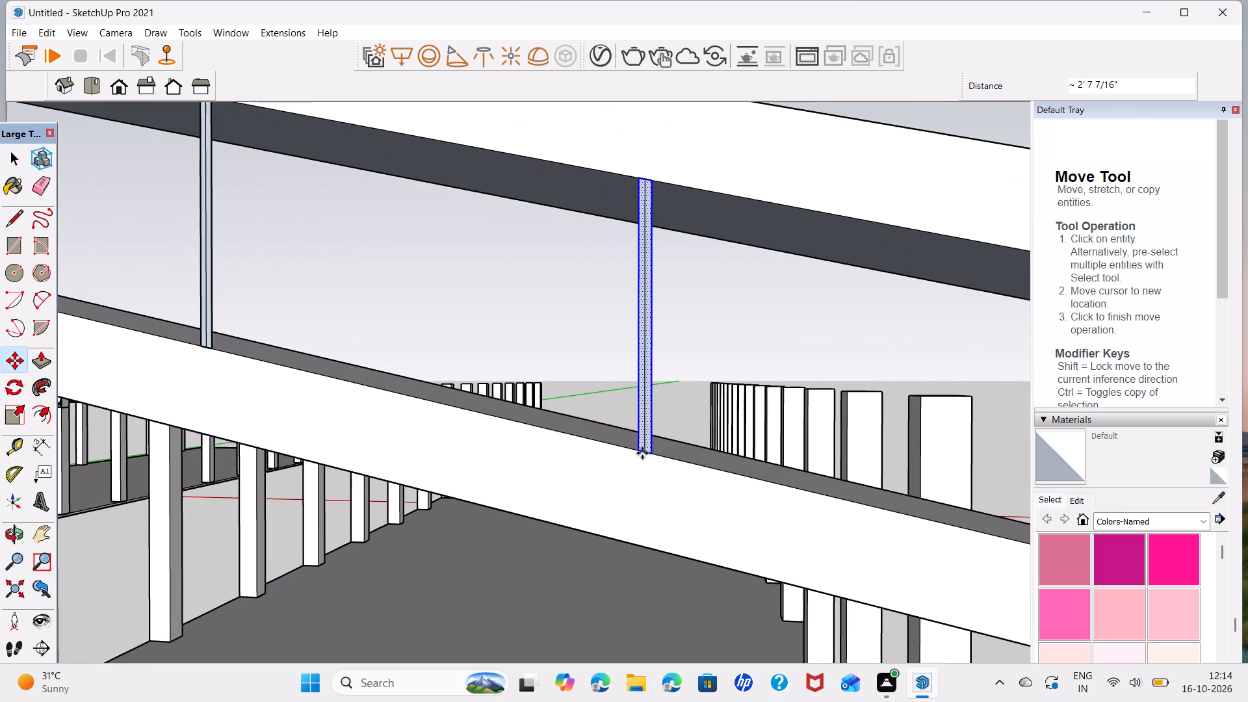
{"action": "scroll", "coordinate": [960, 510], "scroll_direction": "down", "scroll_amount": 2}
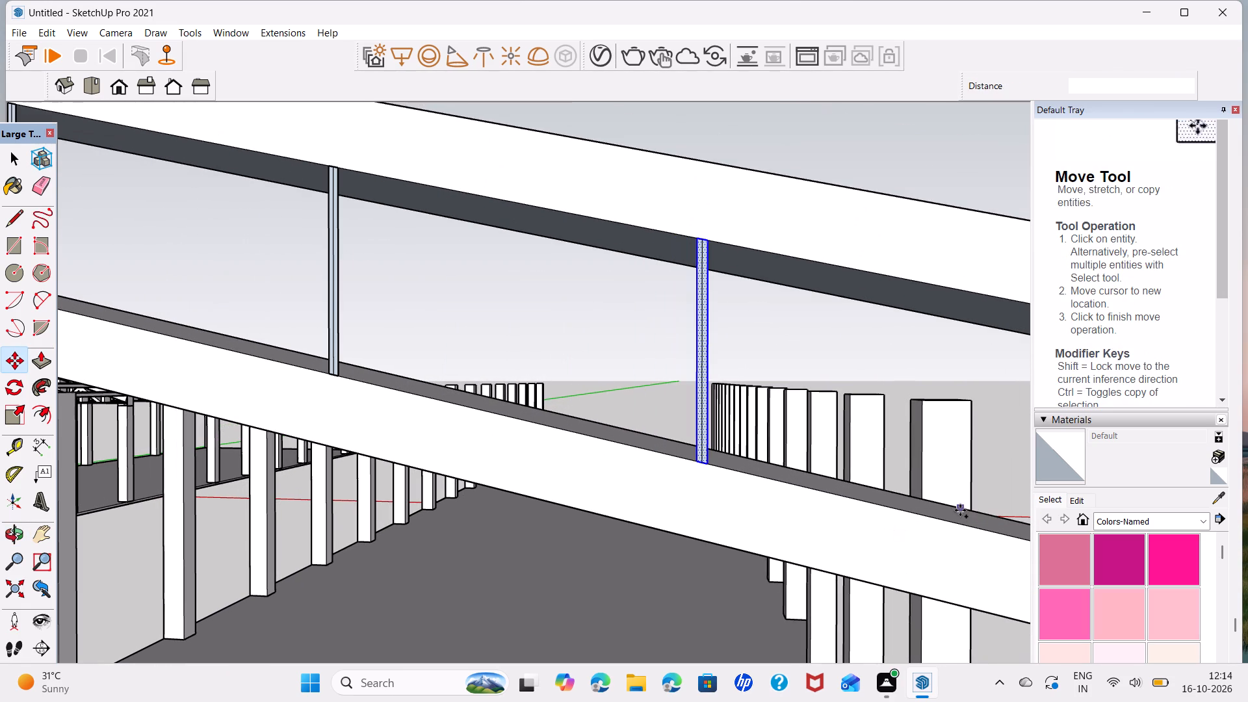
{"action": "left_click", "coordinate": [700, 465]}
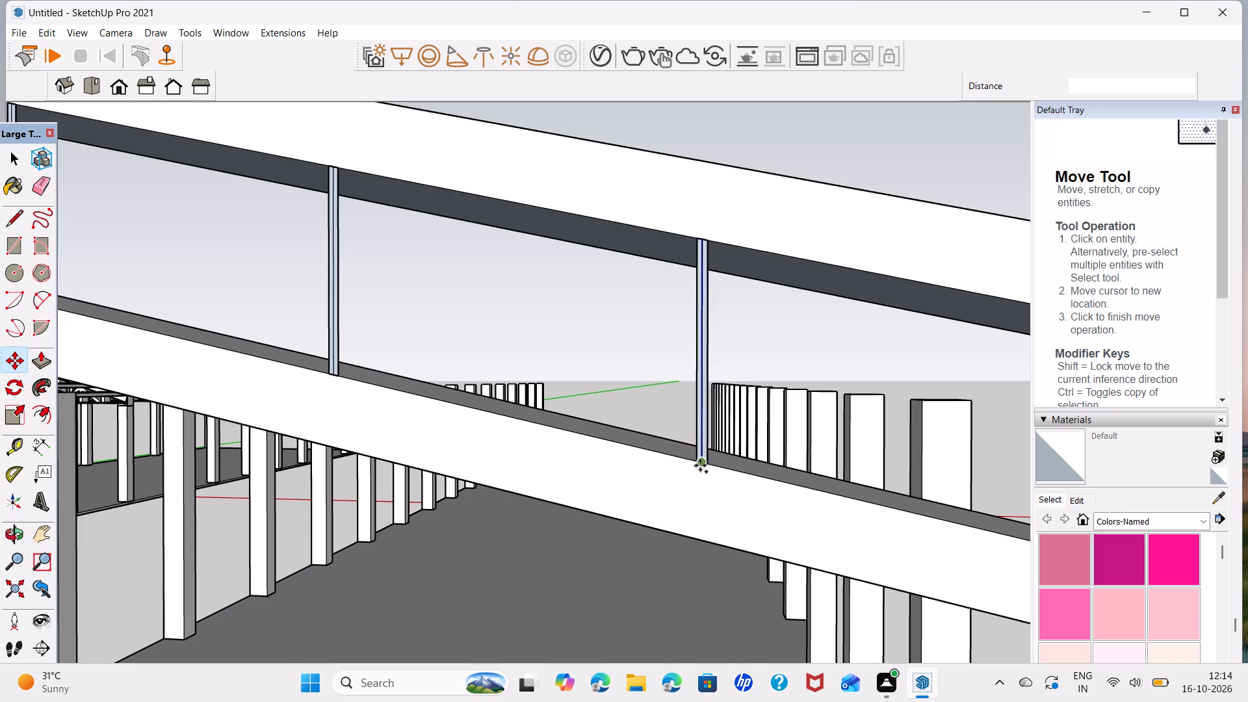
{"action": "scroll", "coordinate": [841, 502], "scroll_direction": "down", "scroll_amount": 5}
{"action": "middle_click_drag", "start_coordinate": [841, 502], "coordinate": [634, 449], "text": "shift"}
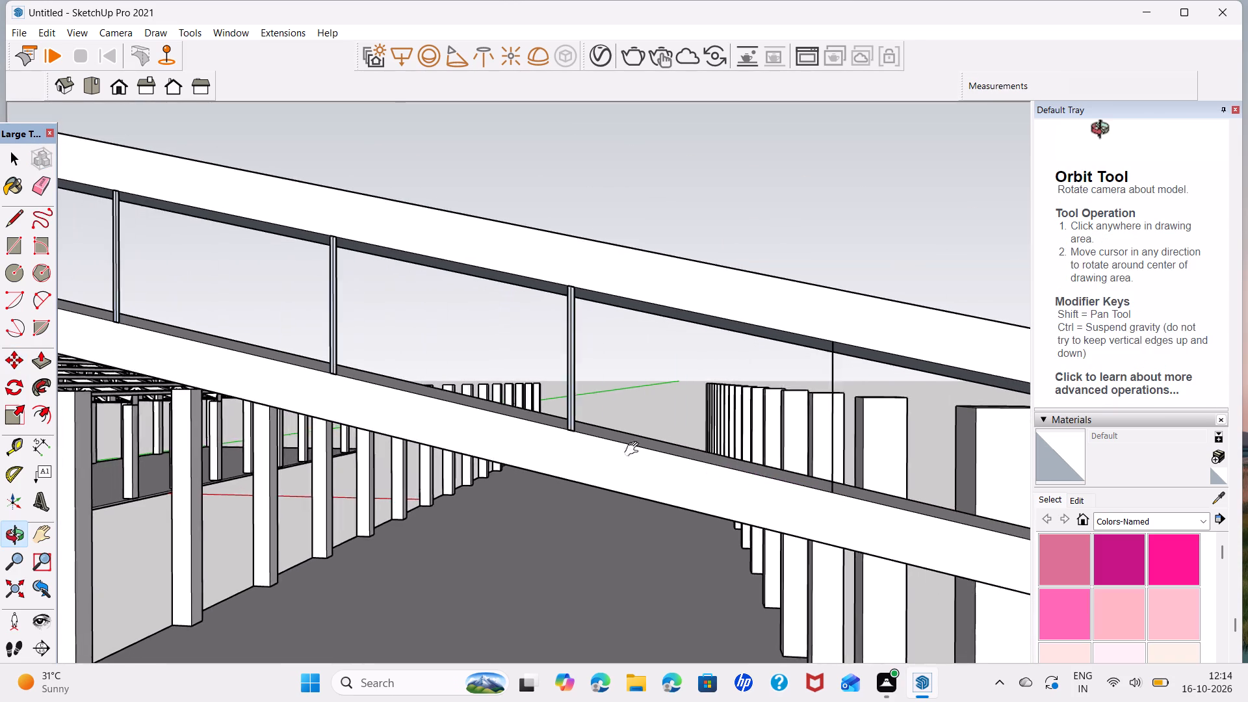
{"action": "middle_click_drag", "start_coordinate": [634, 449], "coordinate": [435, 410], "text": "shift"}
{"action": "scroll", "coordinate": [597, 447], "scroll_direction": "up", "scroll_amount": 7}
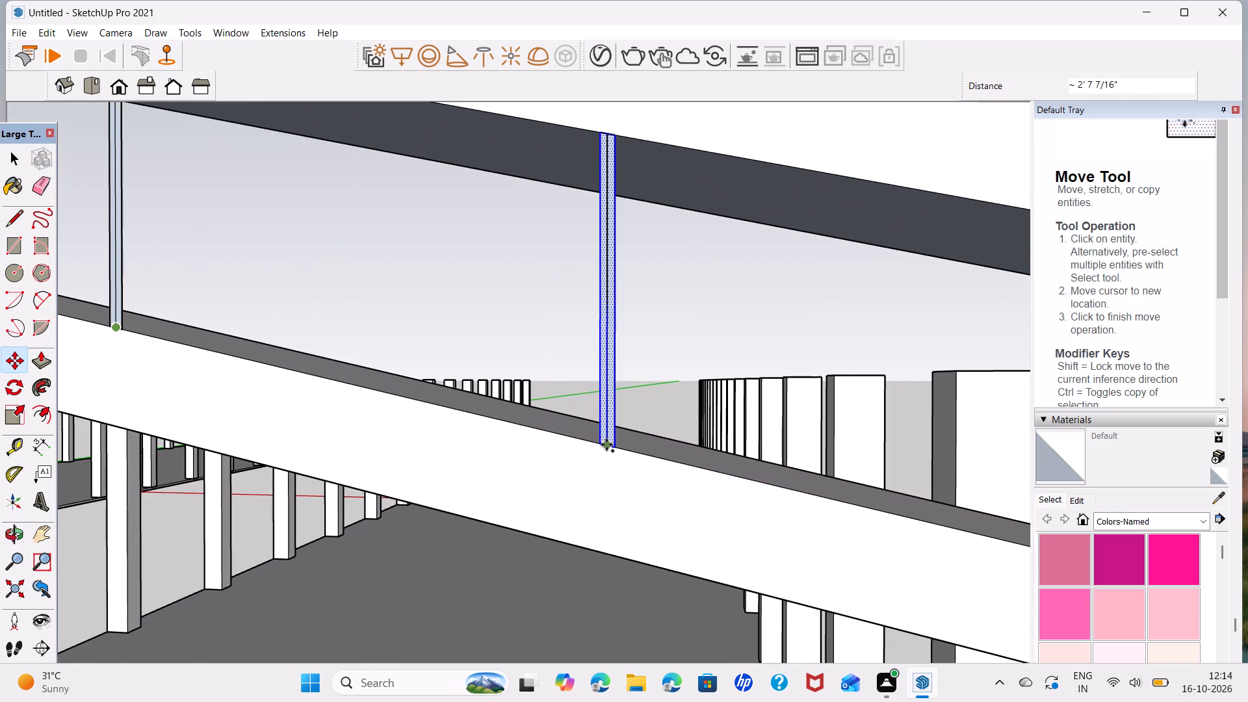
{"action": "left_click", "coordinate": [607, 444]}
Copy the strip about 2' 7 7/16" further onto the seventh vertical past the ridge and clear the selection.
{"action": "left_click", "coordinate": [606, 443]}
{"action": "scroll", "coordinate": [775, 495], "scroll_direction": "down", "scroll_amount": 4}
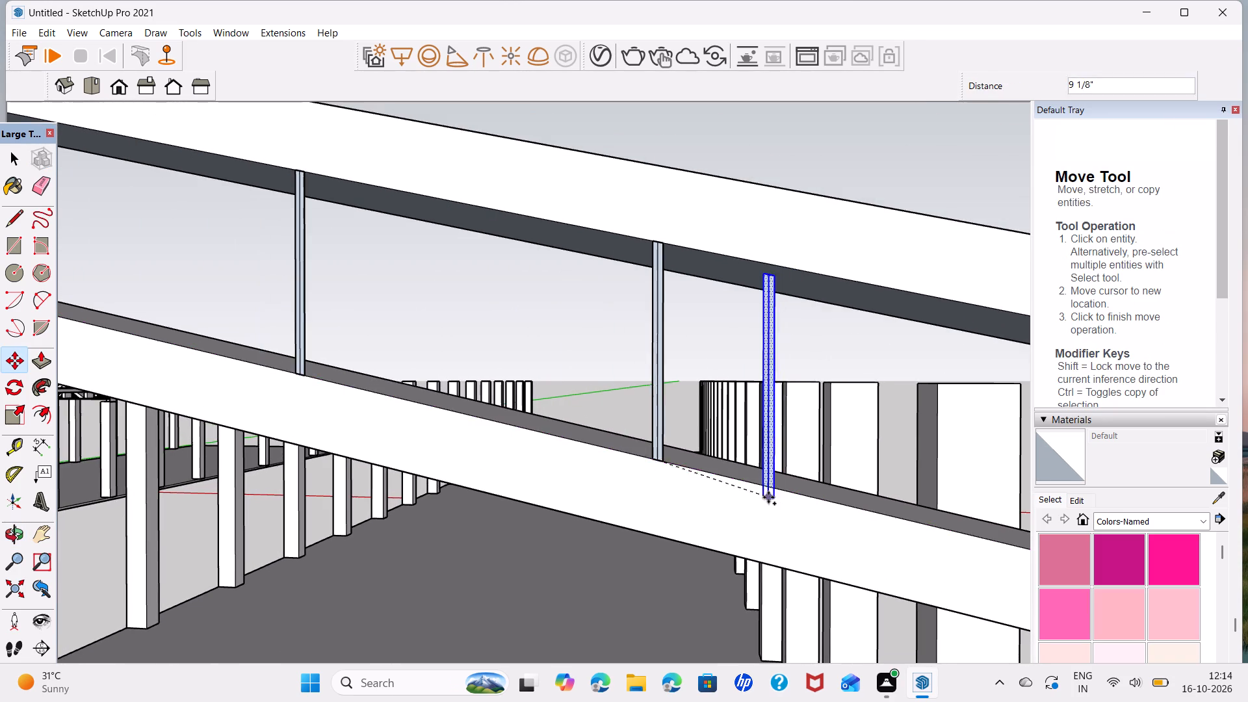
{"action": "middle_click_drag", "start_coordinate": [626, 456], "coordinate": [228, 332], "text": "shift"}
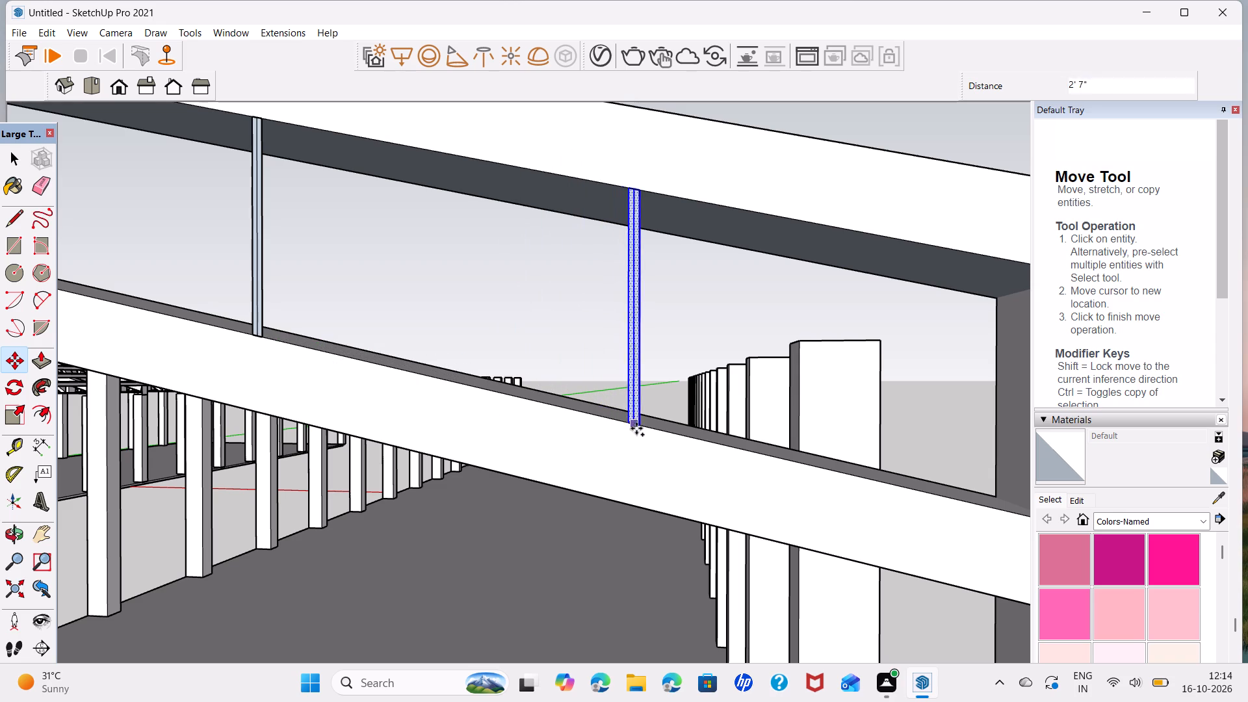
{"action": "left_click", "coordinate": [641, 429]}
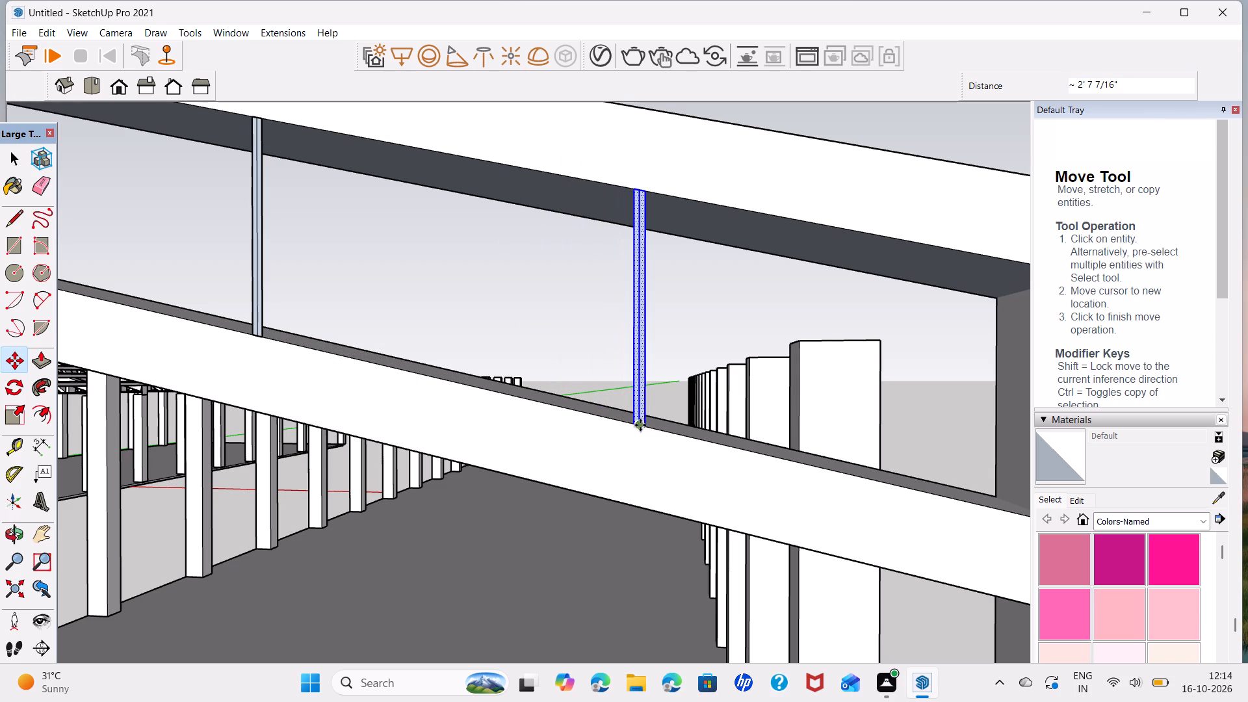
{"action": "left_click", "coordinate": [640, 425], "text": "ctrl"}
{"action": "scroll", "coordinate": [841, 481], "scroll_direction": "down", "scroll_amount": 4}
{"action": "key", "text": "space"}
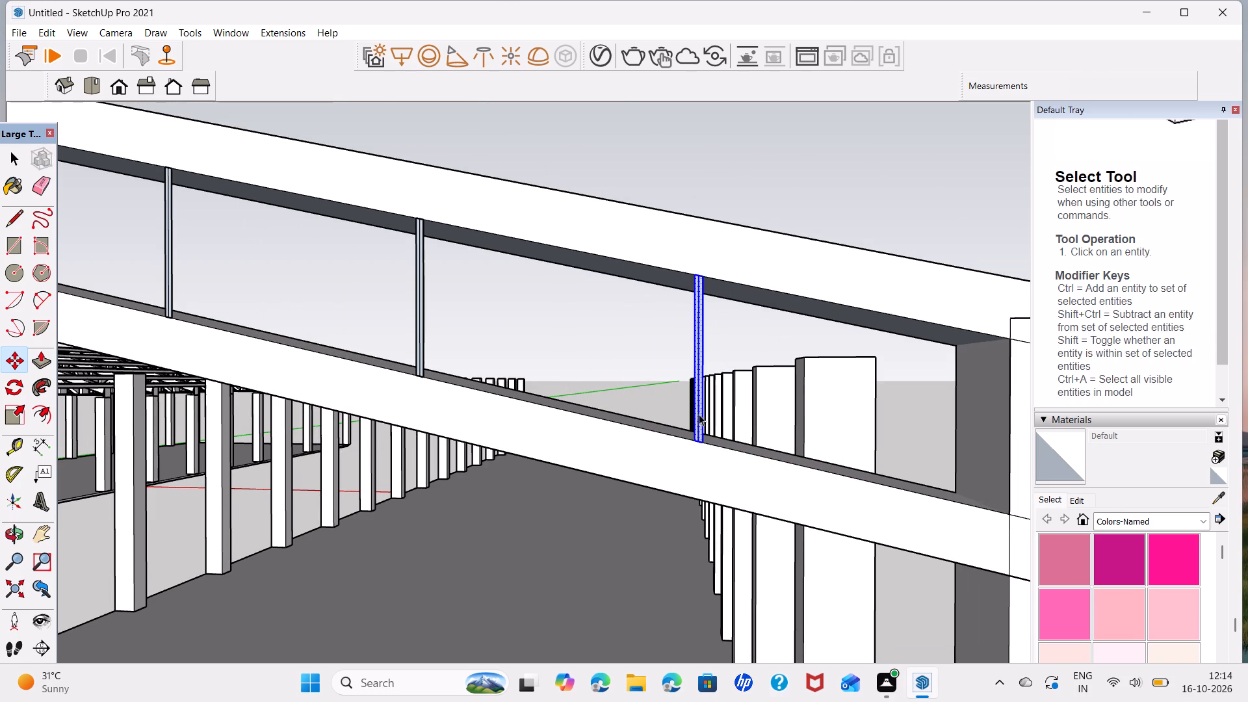
{"action": "scroll", "coordinate": [704, 402], "scroll_direction": "up", "scroll_amount": 4}
{"action": "left_click", "coordinate": [940, 107]}
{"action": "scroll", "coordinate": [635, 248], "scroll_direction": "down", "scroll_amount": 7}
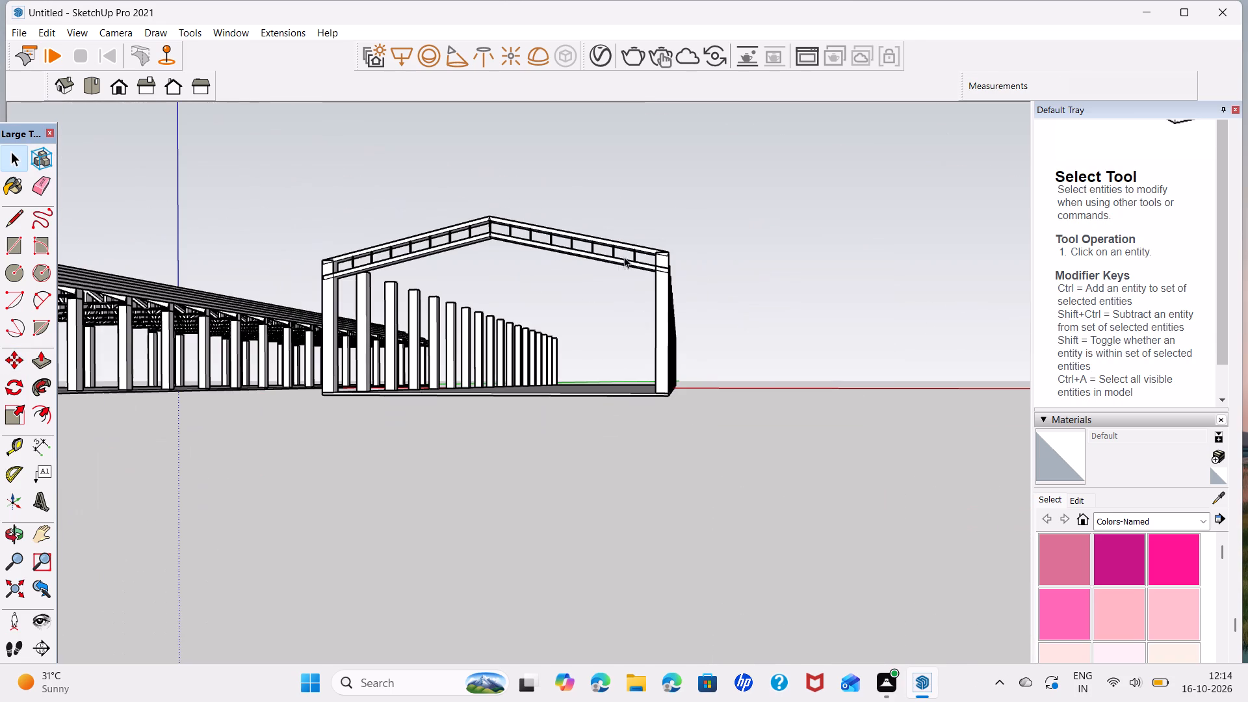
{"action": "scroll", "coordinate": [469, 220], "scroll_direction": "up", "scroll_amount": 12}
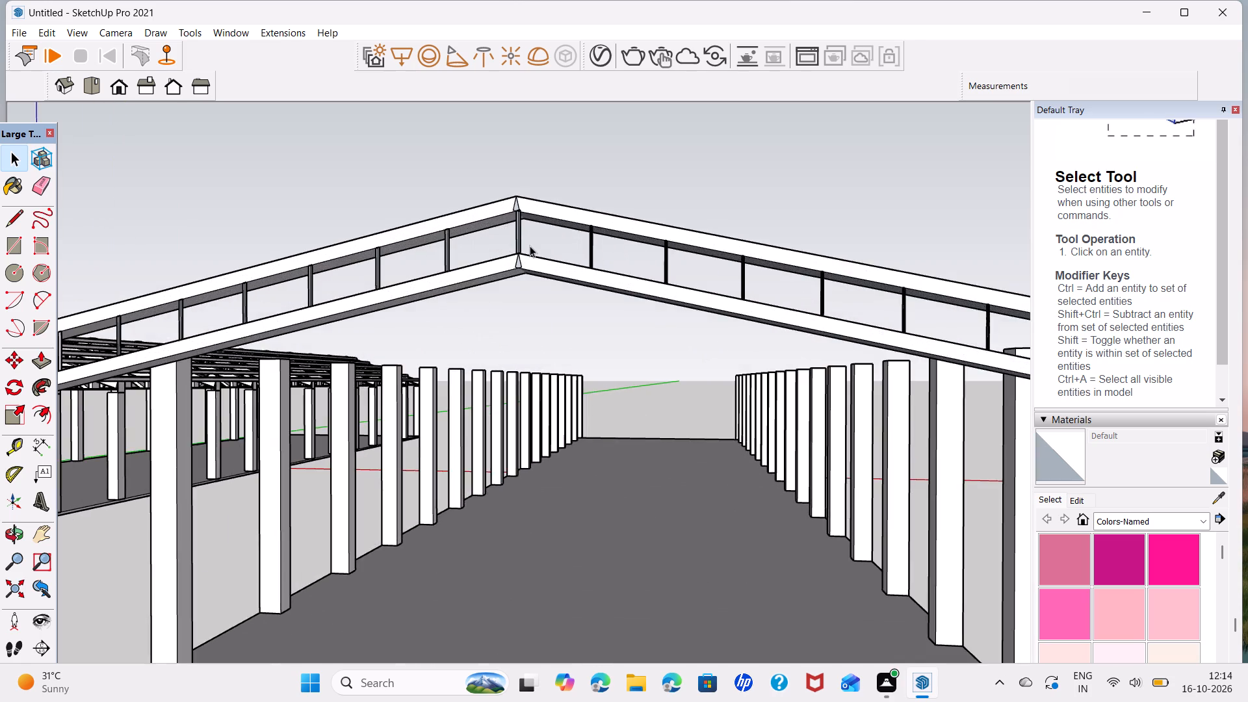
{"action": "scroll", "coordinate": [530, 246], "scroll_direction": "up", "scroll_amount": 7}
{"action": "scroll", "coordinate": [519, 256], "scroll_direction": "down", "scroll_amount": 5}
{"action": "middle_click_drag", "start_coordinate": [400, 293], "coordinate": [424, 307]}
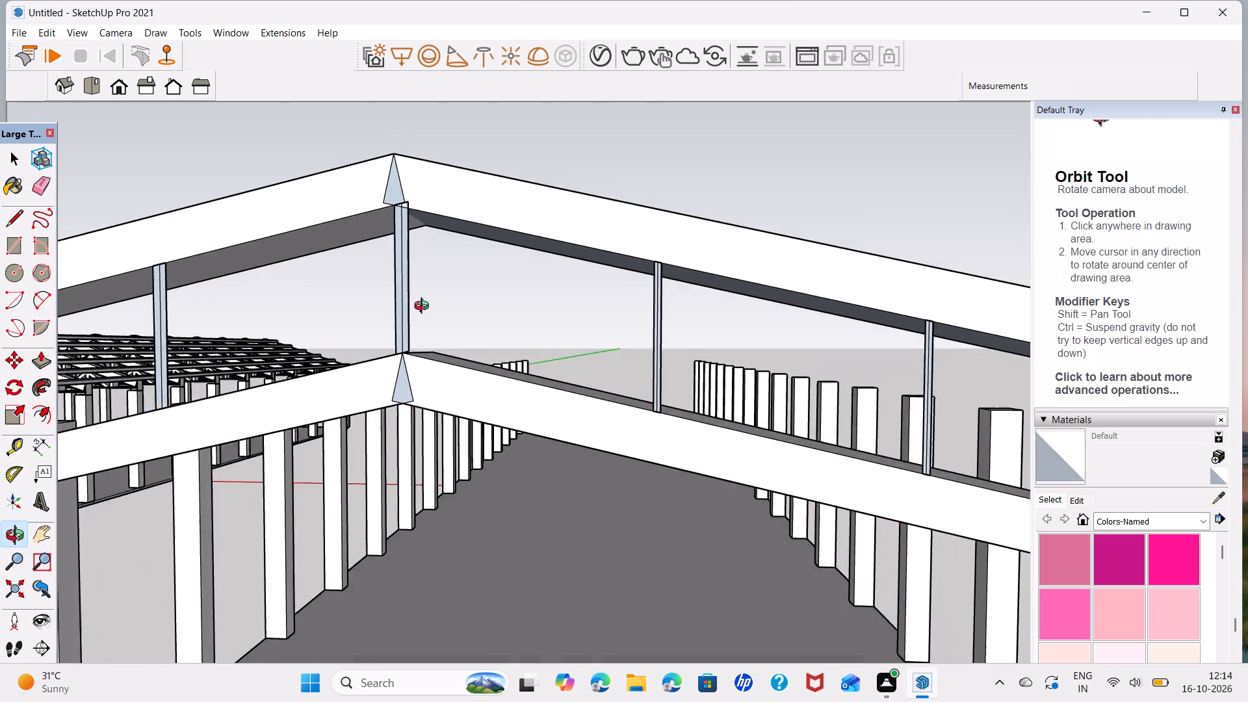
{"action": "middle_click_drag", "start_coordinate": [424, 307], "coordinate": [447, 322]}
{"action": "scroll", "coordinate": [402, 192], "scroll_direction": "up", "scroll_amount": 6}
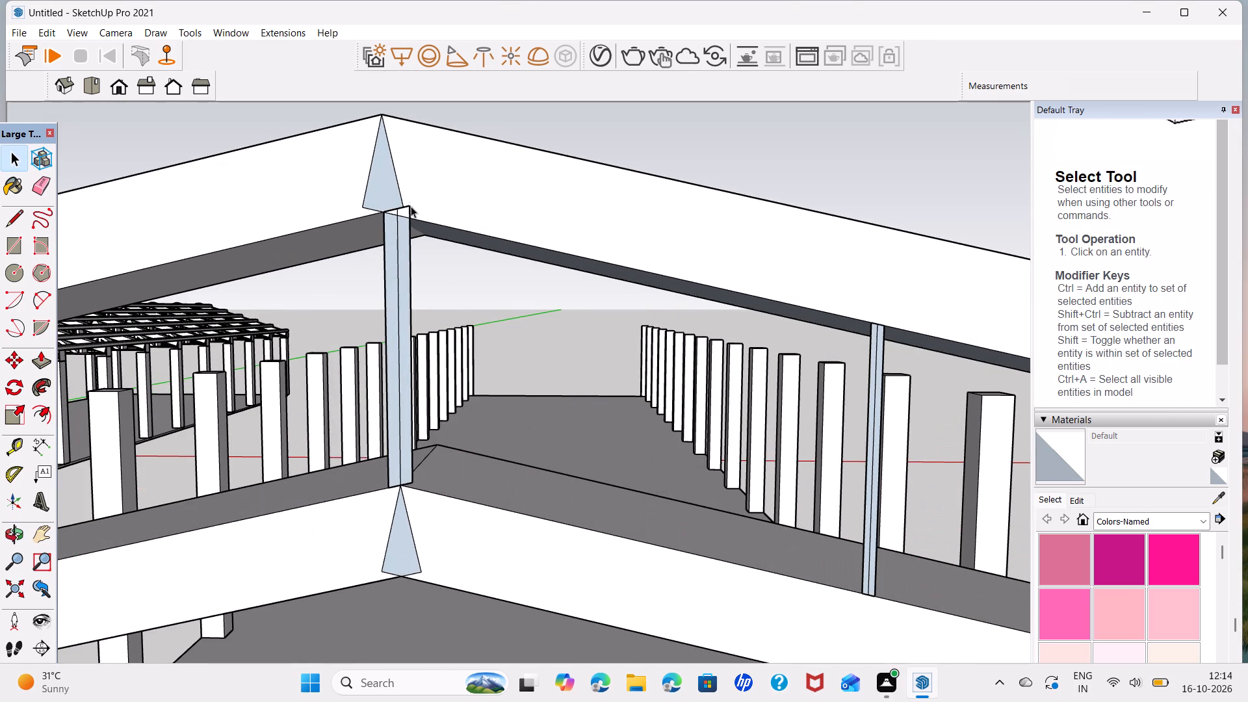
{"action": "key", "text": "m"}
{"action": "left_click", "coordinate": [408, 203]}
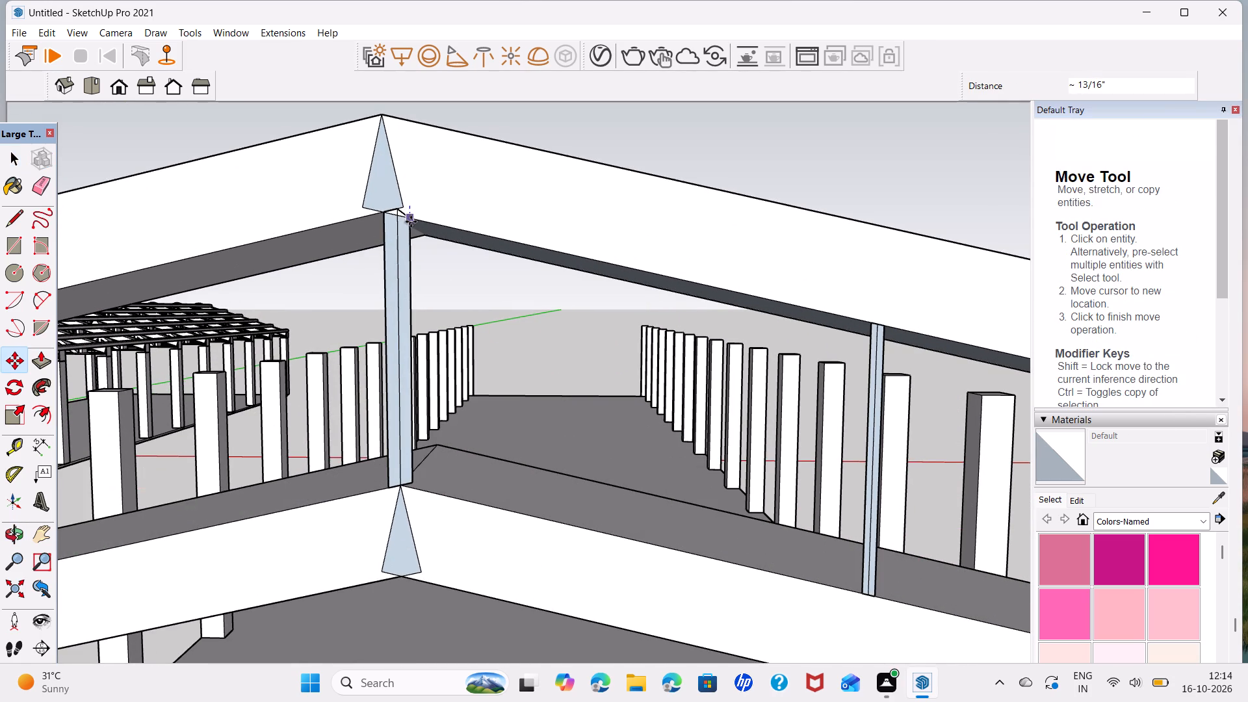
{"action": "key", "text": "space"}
Delete the short leftover edge at the top of the ridge strip.
{"action": "scroll", "coordinate": [399, 211], "scroll_direction": "up", "scroll_amount": 2}
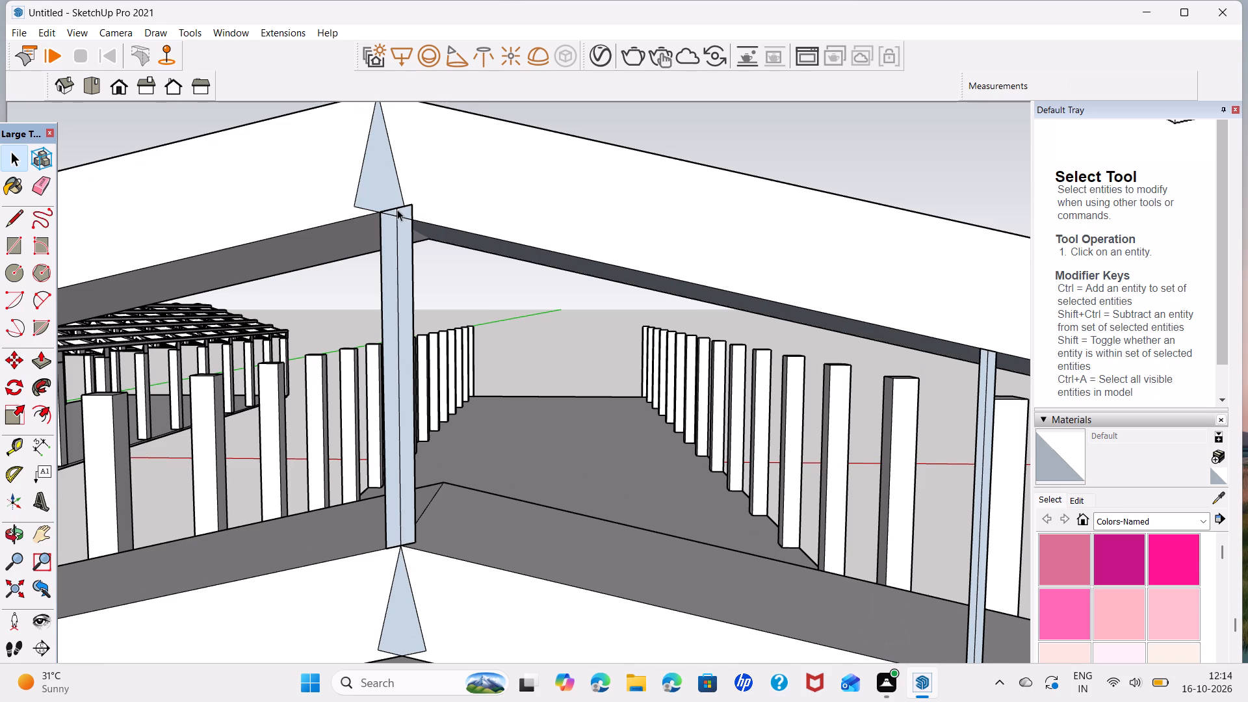
{"action": "left_click", "coordinate": [397, 209]}
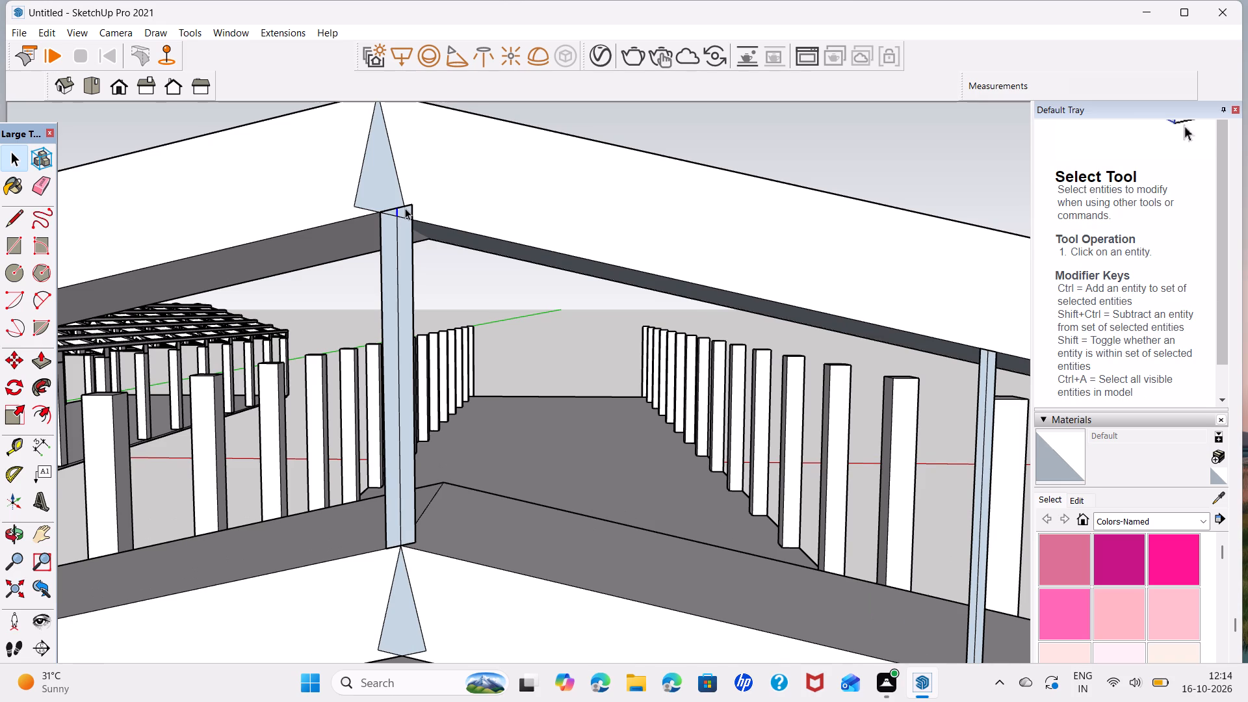
{"action": "key", "text": "Delete"}
Move the ridge strip's protruding upper corner down about 13/16" onto the lower edge of the descending upper beam.
{"action": "left_click", "coordinate": [411, 210]}
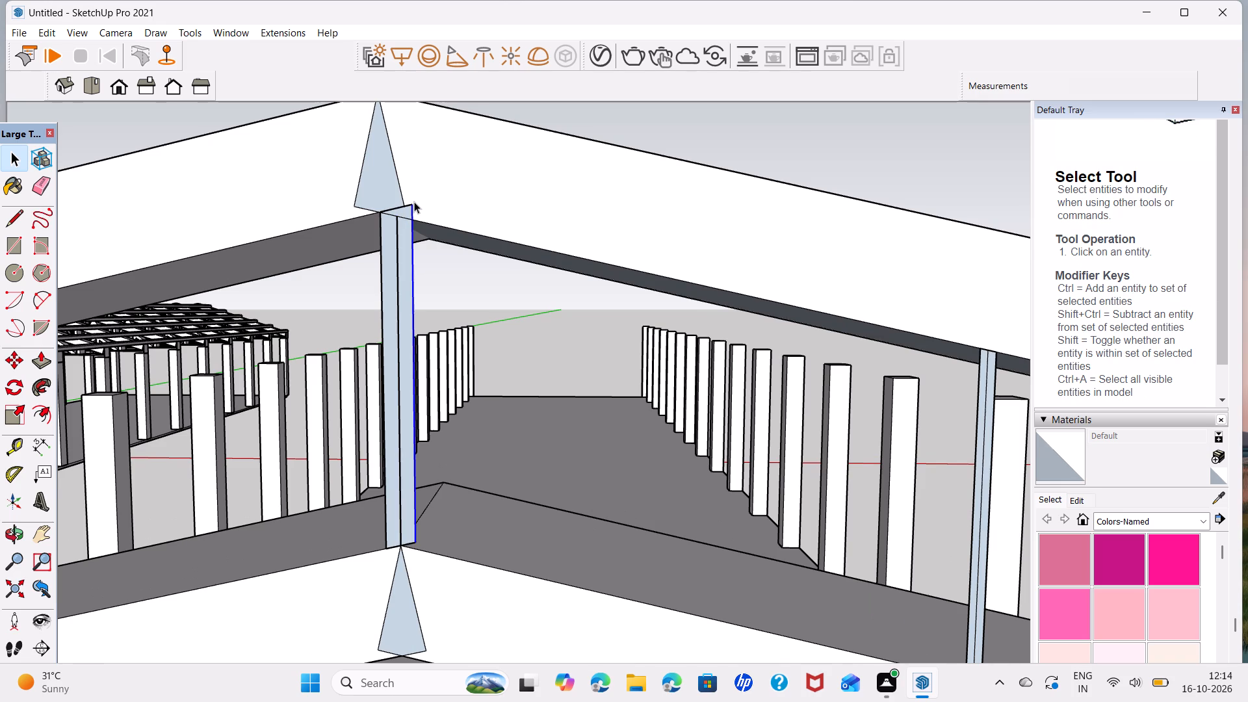
{"action": "left_click", "coordinate": [582, 117]}
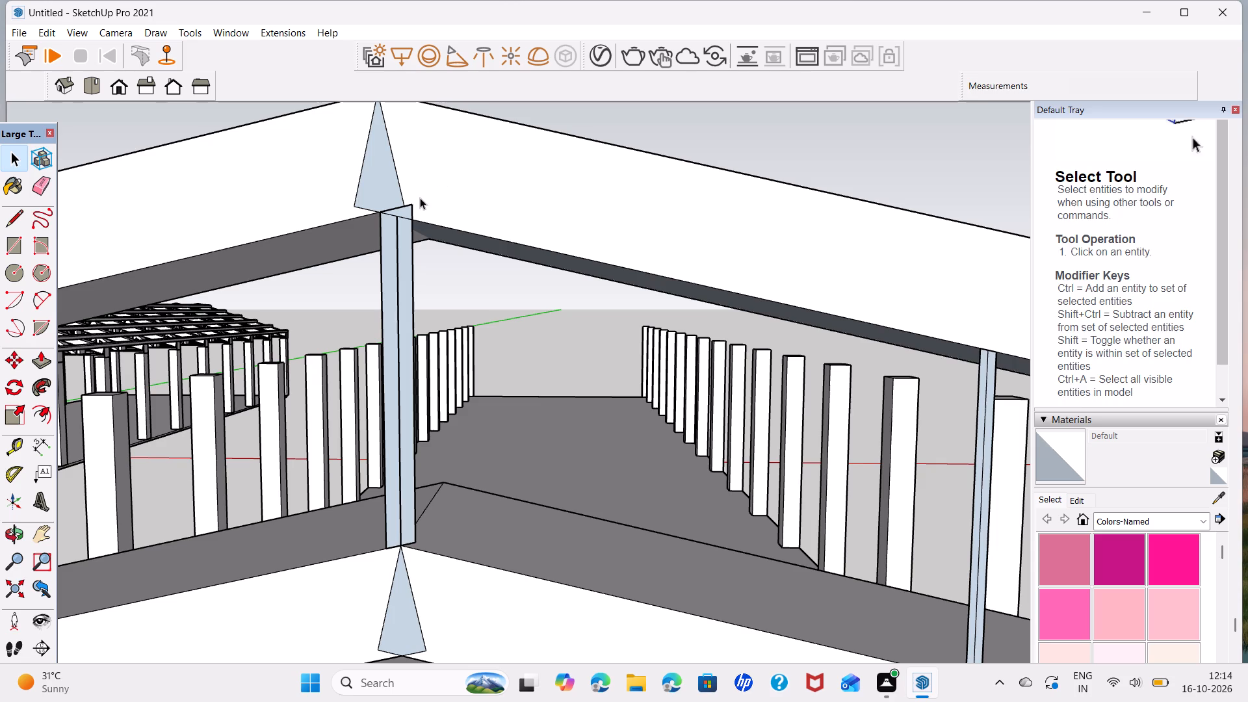
{"action": "key", "text": "m"}
{"action": "left_click", "coordinate": [412, 208]}
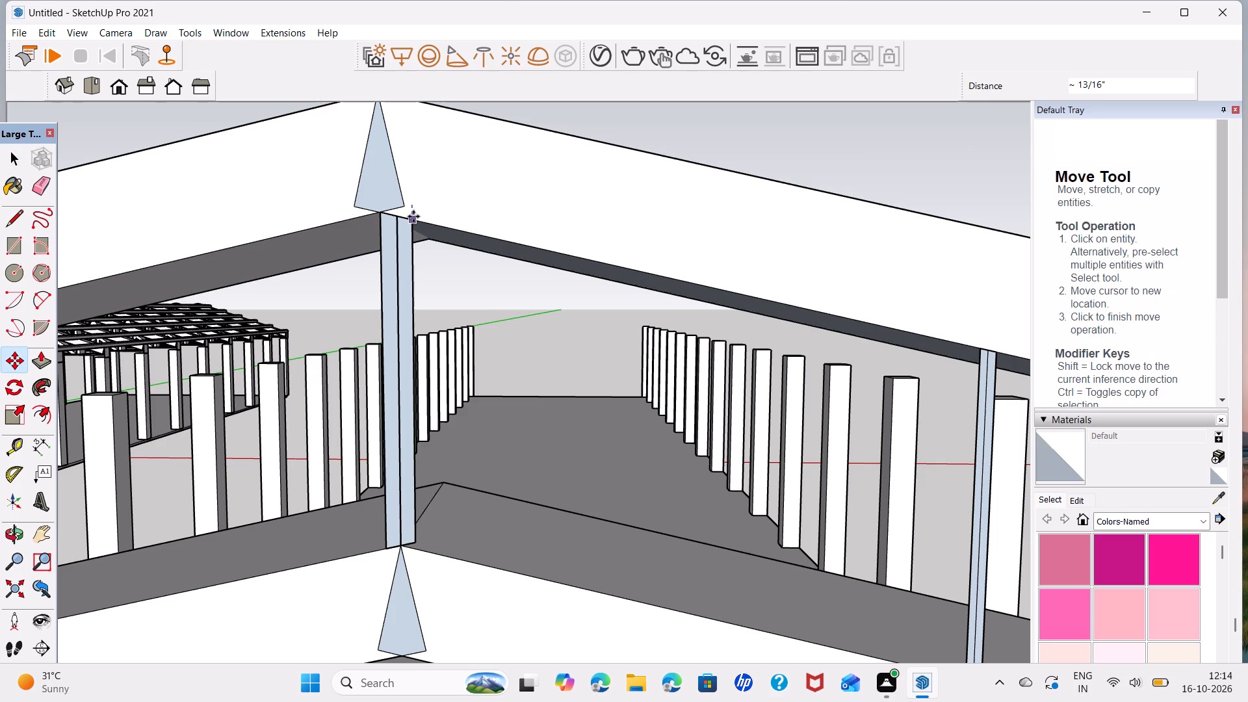
{"action": "left_click", "coordinate": [413, 216]}
{"action": "key", "text": "space"}
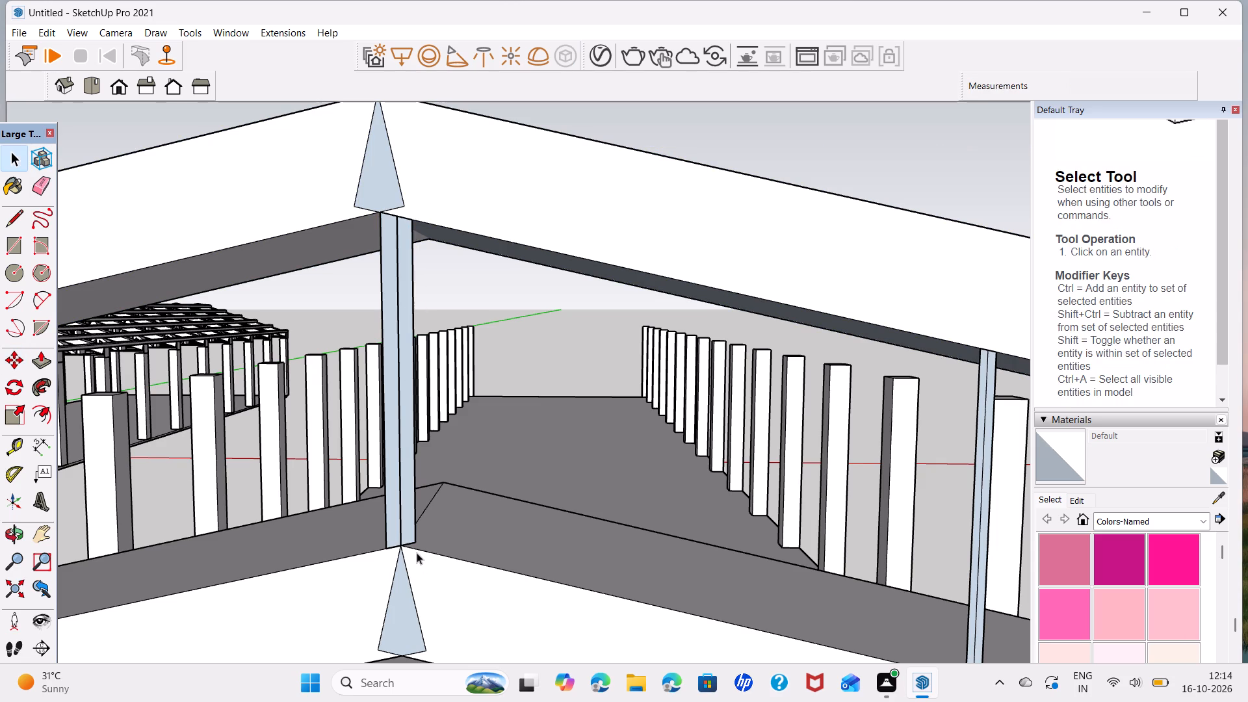
Move the short bottom edge of the ridge strip down about 3/8" onto the upper edge of the descending lower beam.
{"action": "left_click", "coordinate": [409, 544]}
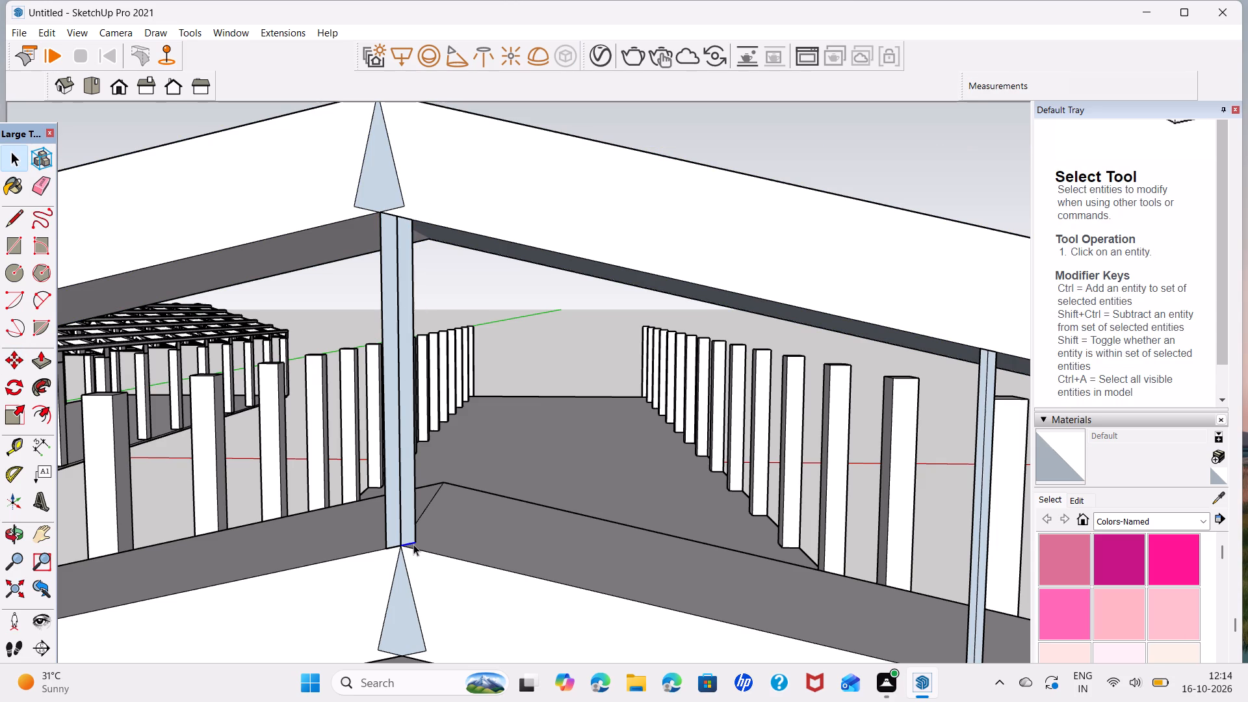
{"action": "key", "text": "m"}
{"action": "left_click", "coordinate": [419, 544]}
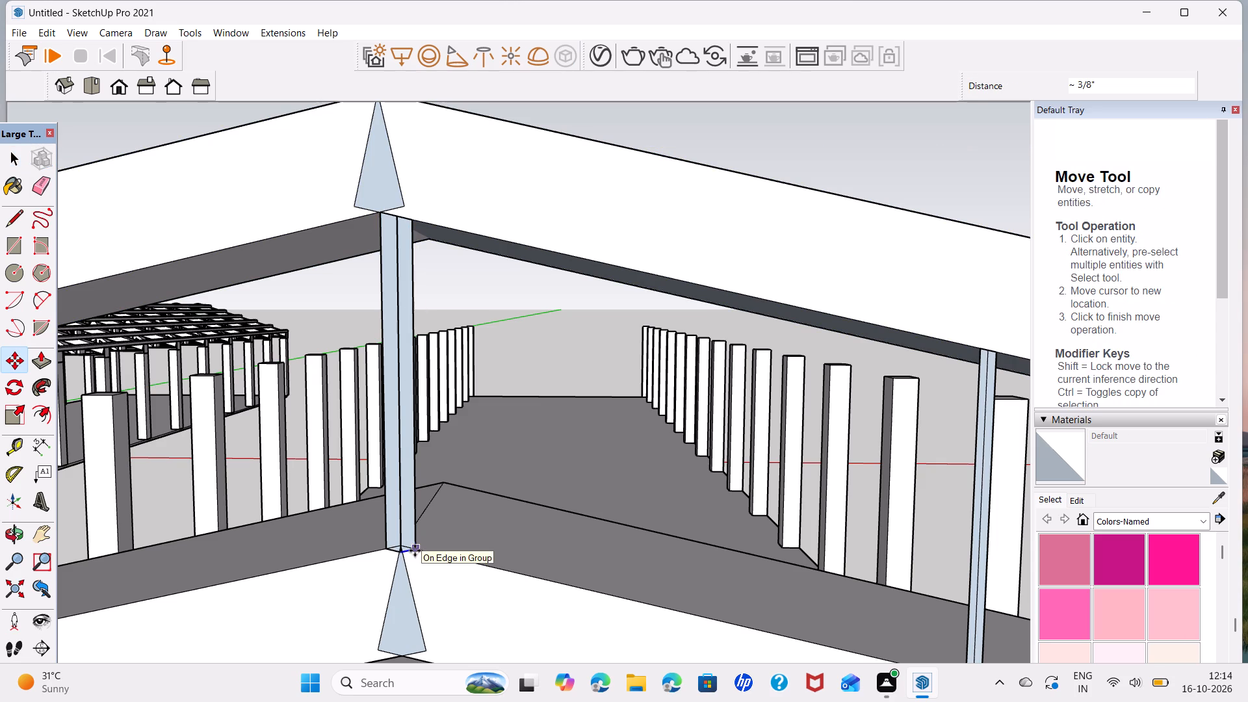
{"action": "left_click", "coordinate": [414, 551]}
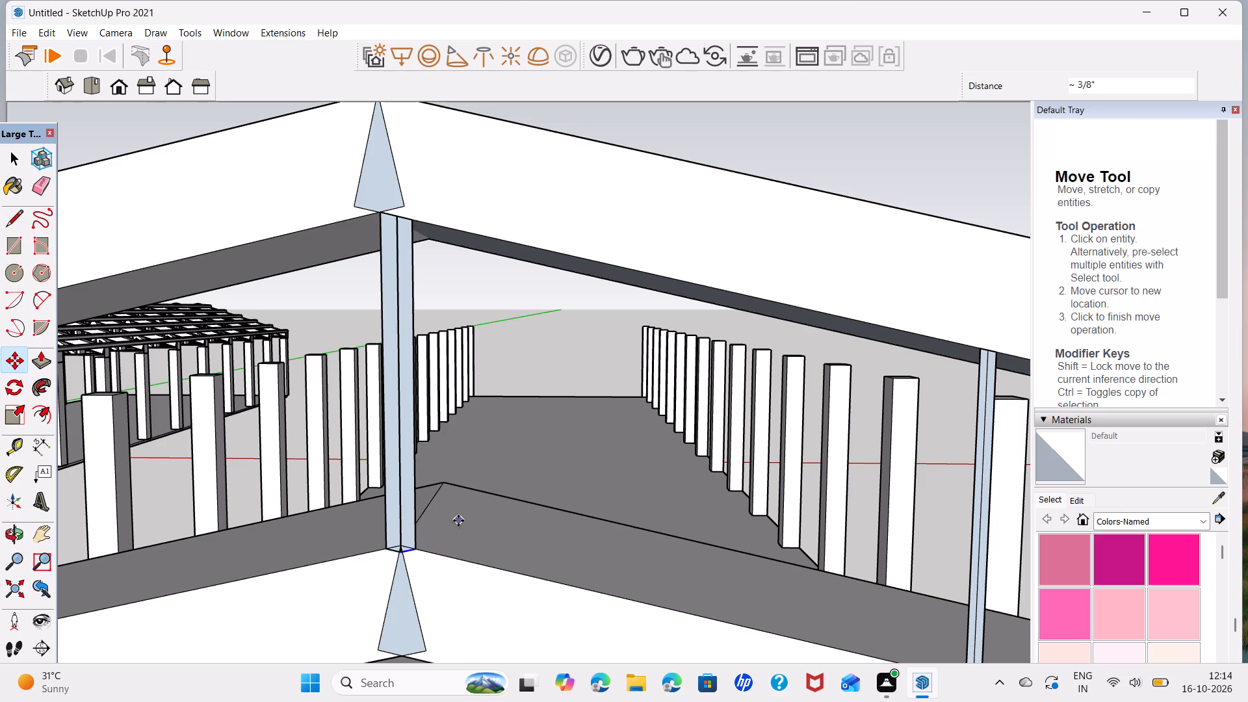
Delete the vertical centre line dividing the ridge strip.
{"action": "key", "text": "space"}
{"action": "left_click", "coordinate": [400, 443]}
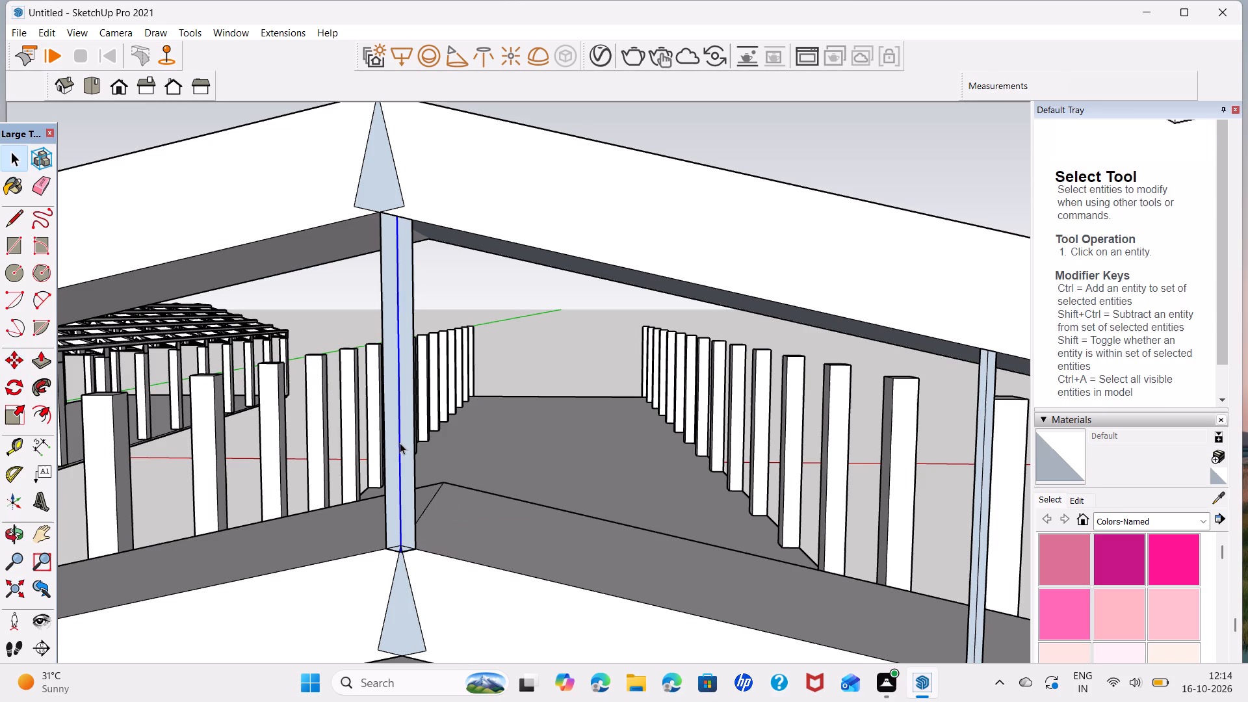
{"action": "key", "text": "Delete"}
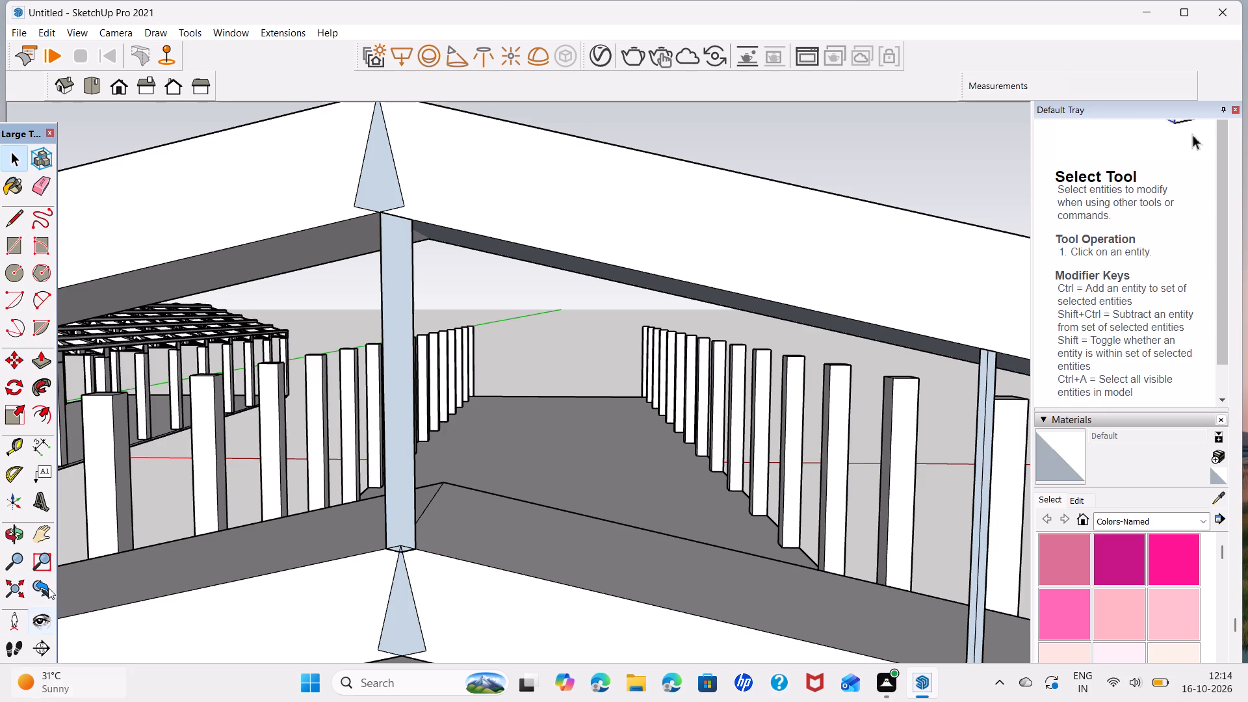
Dimension the ridge strip's width across its foot.
{"action": "left_click", "coordinate": [42, 448]}
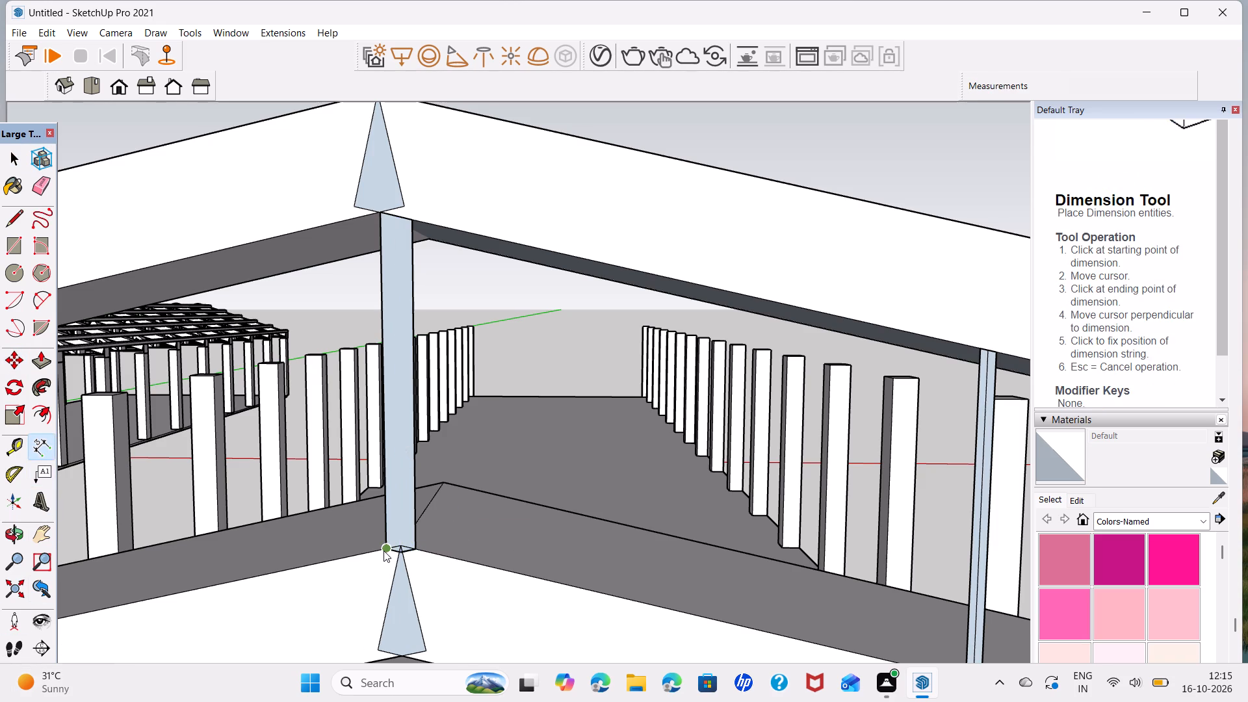
{"action": "left_click", "coordinate": [383, 551]}
{"action": "left_click", "coordinate": [415, 547]}
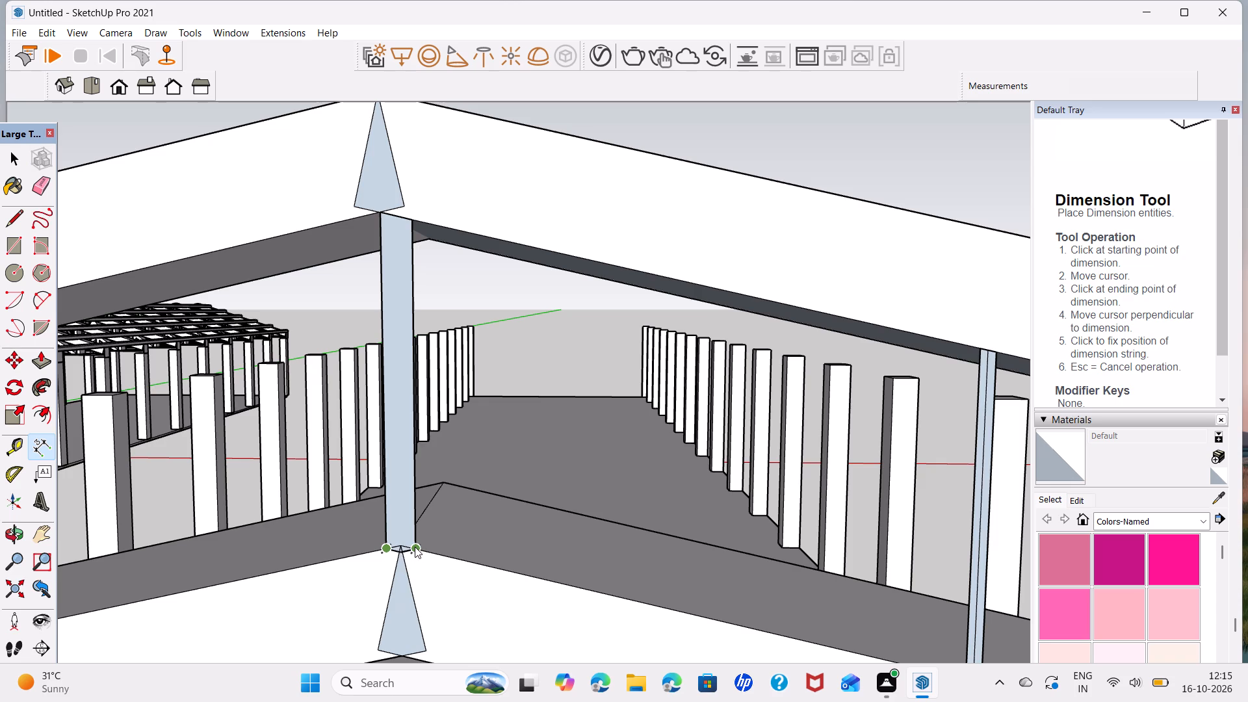
{"action": "left_click", "coordinate": [417, 506]}
Dimension the width across the top of the first strip past the ridge.
{"action": "middle_click_drag", "start_coordinate": [448, 500], "coordinate": [421, 353]}
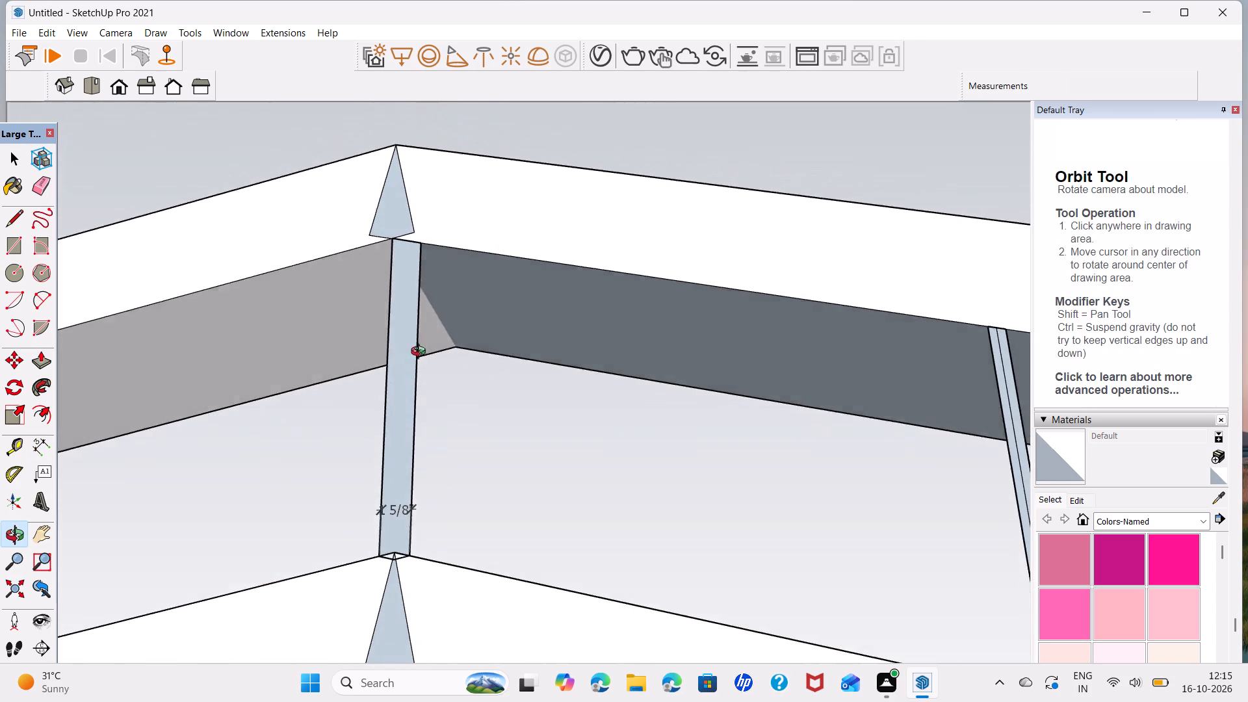
{"action": "middle_click_drag", "start_coordinate": [421, 353], "coordinate": [690, 341]}
{"action": "scroll", "coordinate": [708, 526], "scroll_direction": "down", "scroll_amount": 1}
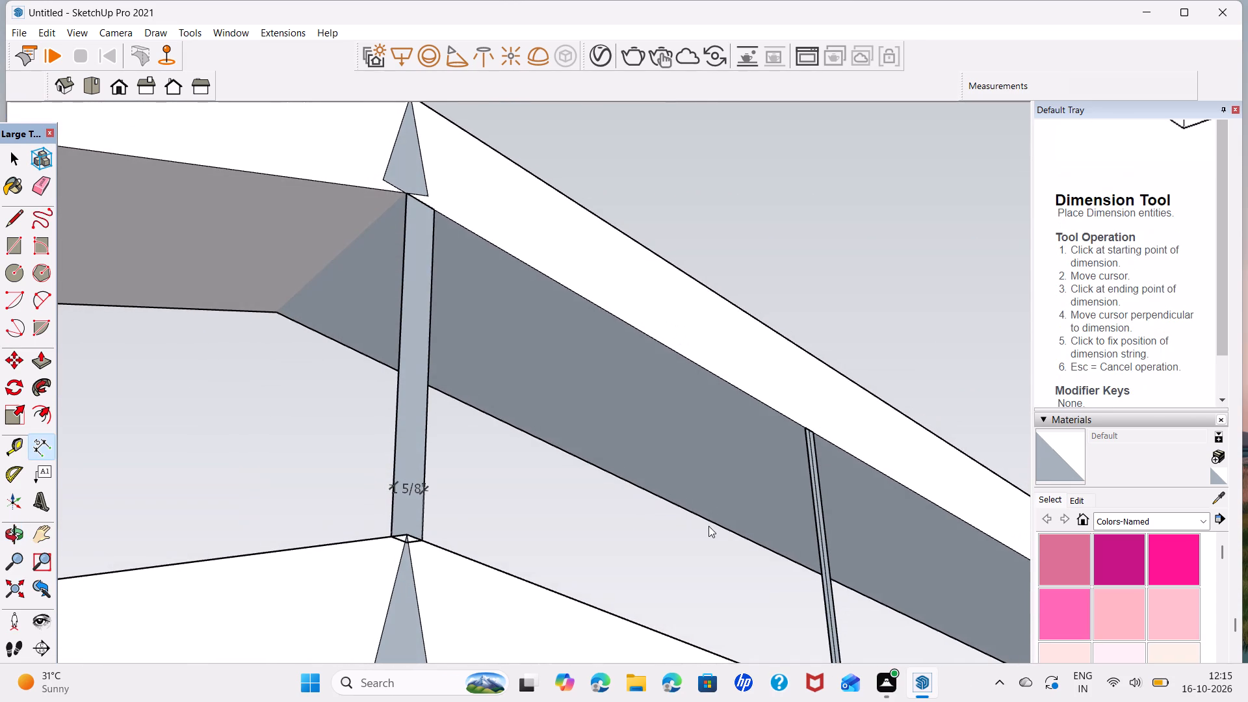
{"action": "middle_click_drag", "start_coordinate": [717, 547], "coordinate": [580, 452]}
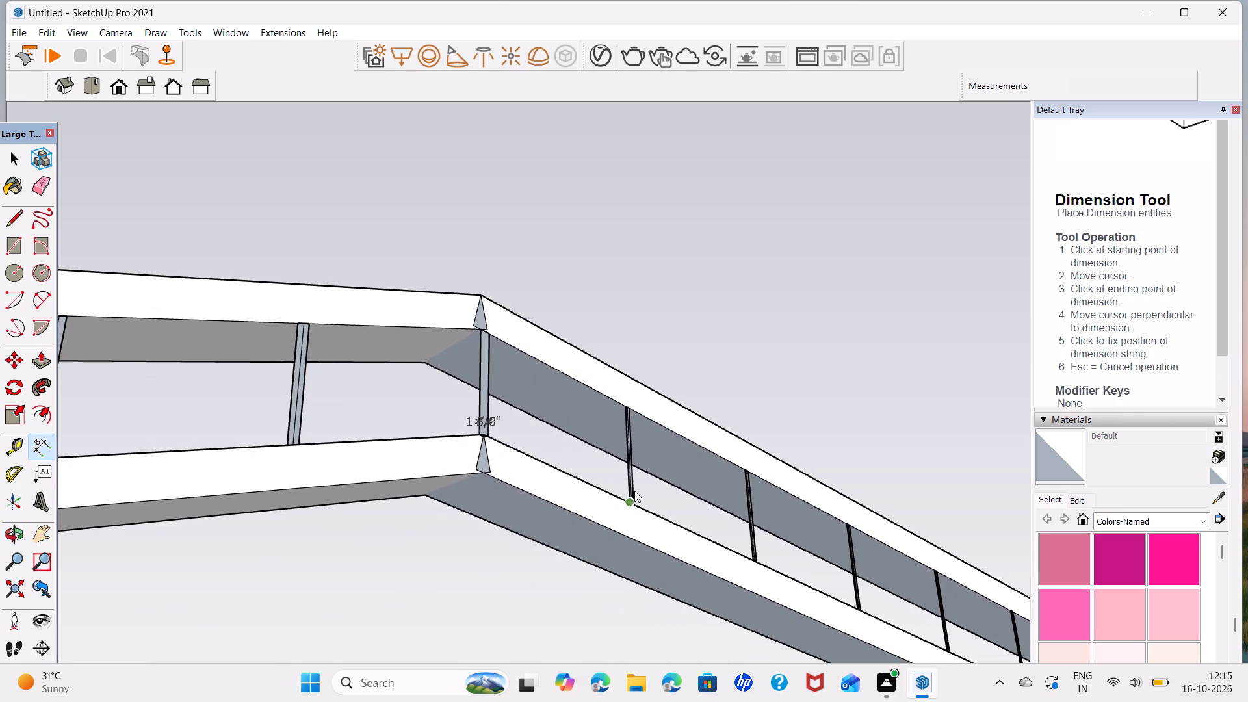
{"action": "scroll", "coordinate": [638, 484], "scroll_direction": "up", "scroll_amount": 6}
{"action": "scroll", "coordinate": [634, 488], "scroll_direction": "down", "scroll_amount": 5}
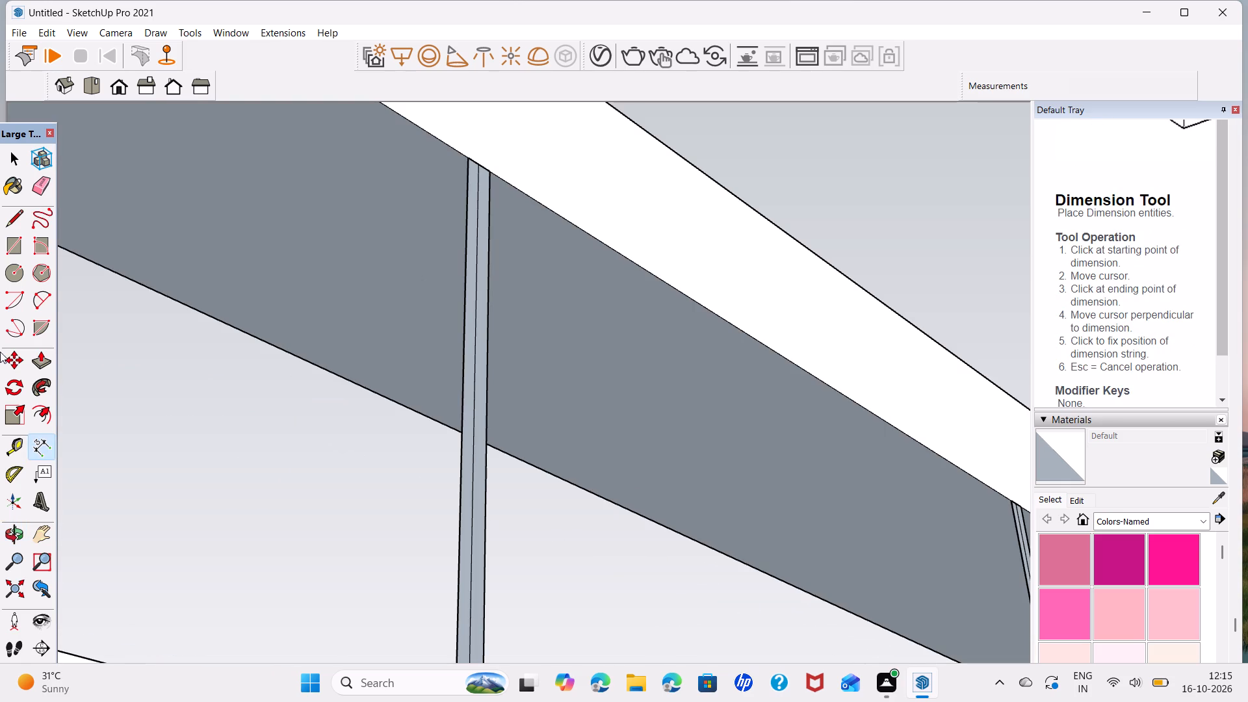
{"action": "left_click", "coordinate": [46, 452]}
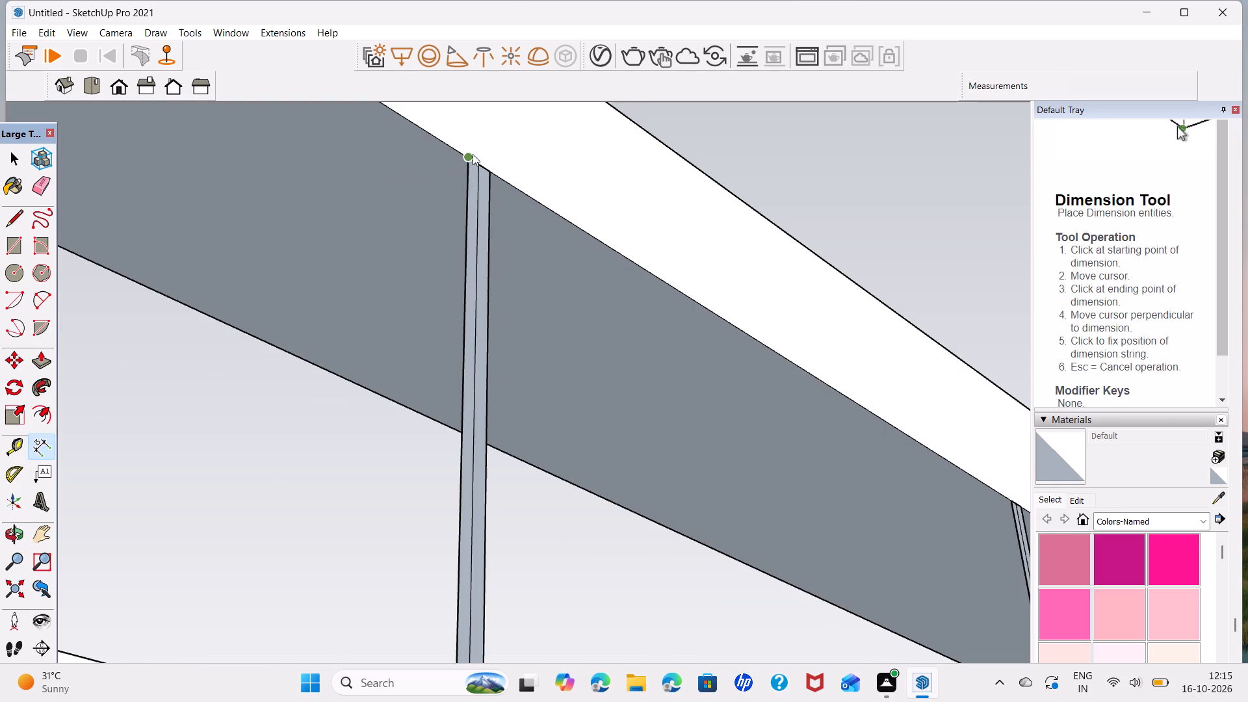
{"action": "left_click", "coordinate": [473, 154]}
{"action": "left_click", "coordinate": [488, 173]}
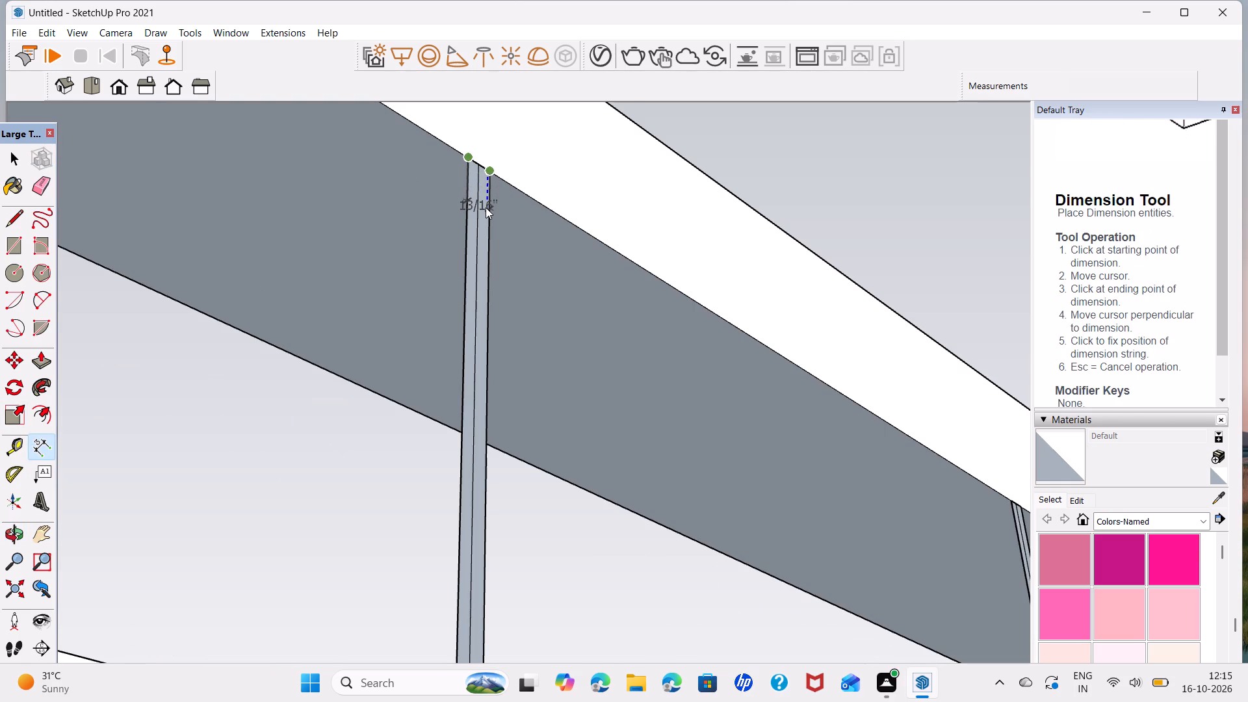
{"action": "left_click", "coordinate": [486, 207]}
{"action": "key", "text": "space"}
Delete the vertical centre lines of the second through sixth strips from the eave on the ascending side of the gable.
{"action": "scroll", "coordinate": [520, 281], "scroll_direction": "down", "scroll_amount": 3}
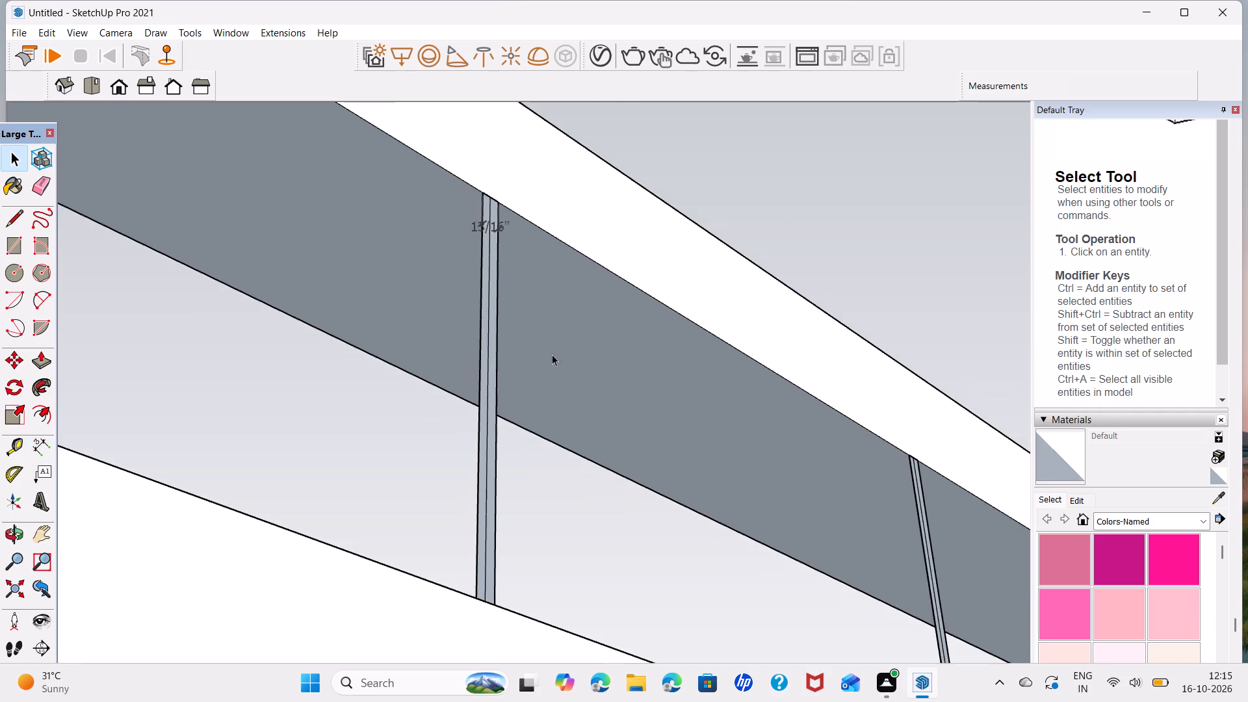
{"action": "middle_click_drag", "start_coordinate": [552, 356], "coordinate": [225, 374]}
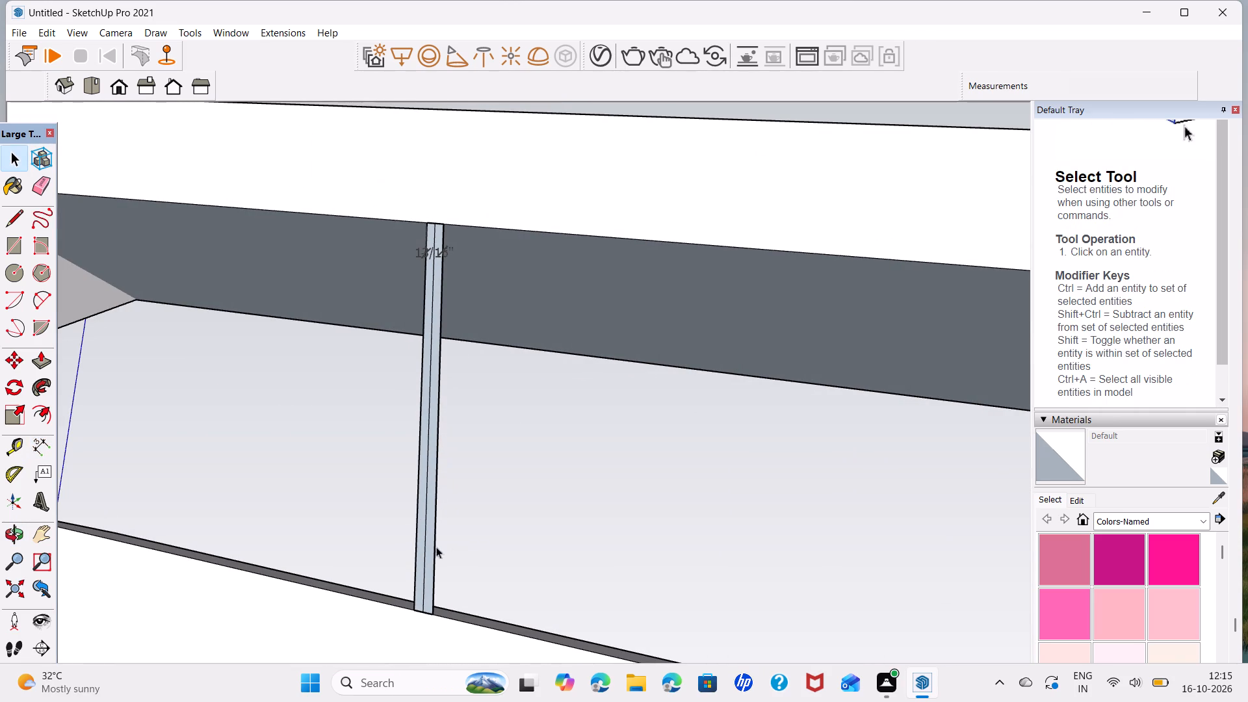
{"action": "scroll", "coordinate": [549, 381], "scroll_direction": "down", "scroll_amount": 7}
{"action": "middle_click_drag", "start_coordinate": [395, 383], "coordinate": [425, 432]}
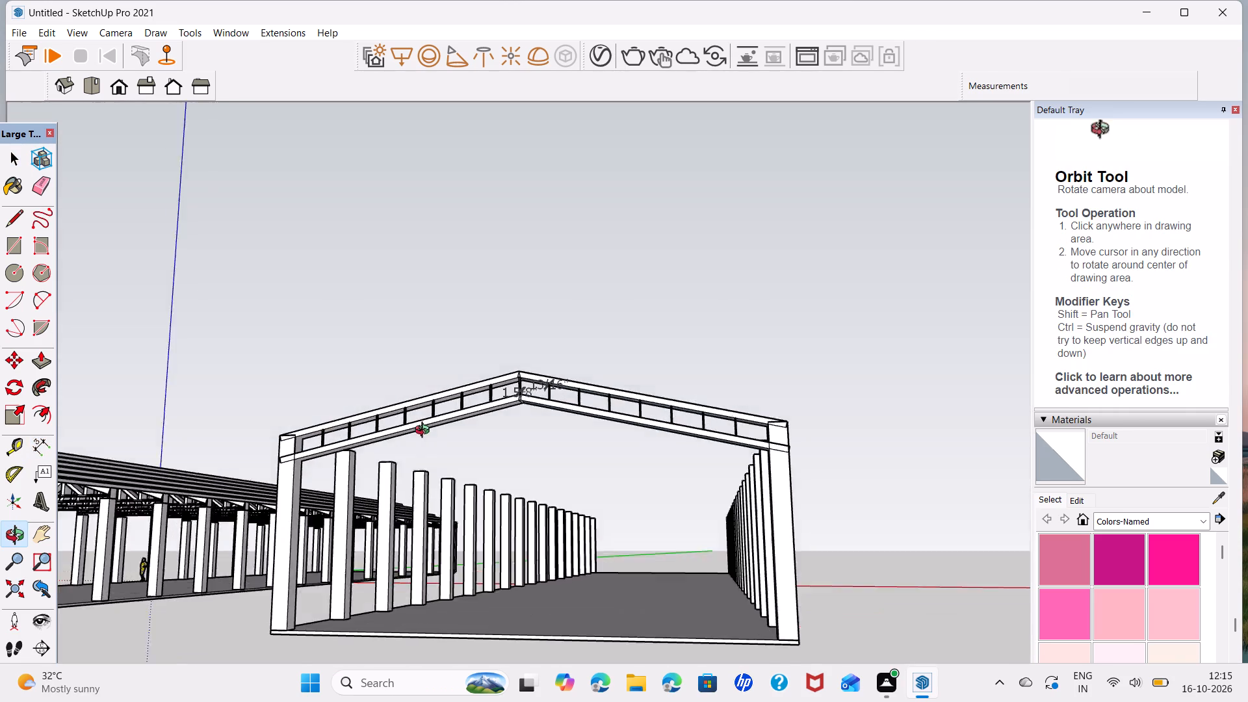
{"action": "middle_click_drag", "start_coordinate": [425, 432], "coordinate": [455, 523]}
{"action": "scroll", "coordinate": [298, 394], "scroll_direction": "up", "scroll_amount": 5}
{"action": "scroll", "coordinate": [631, 491], "scroll_direction": "down", "scroll_amount": 4}
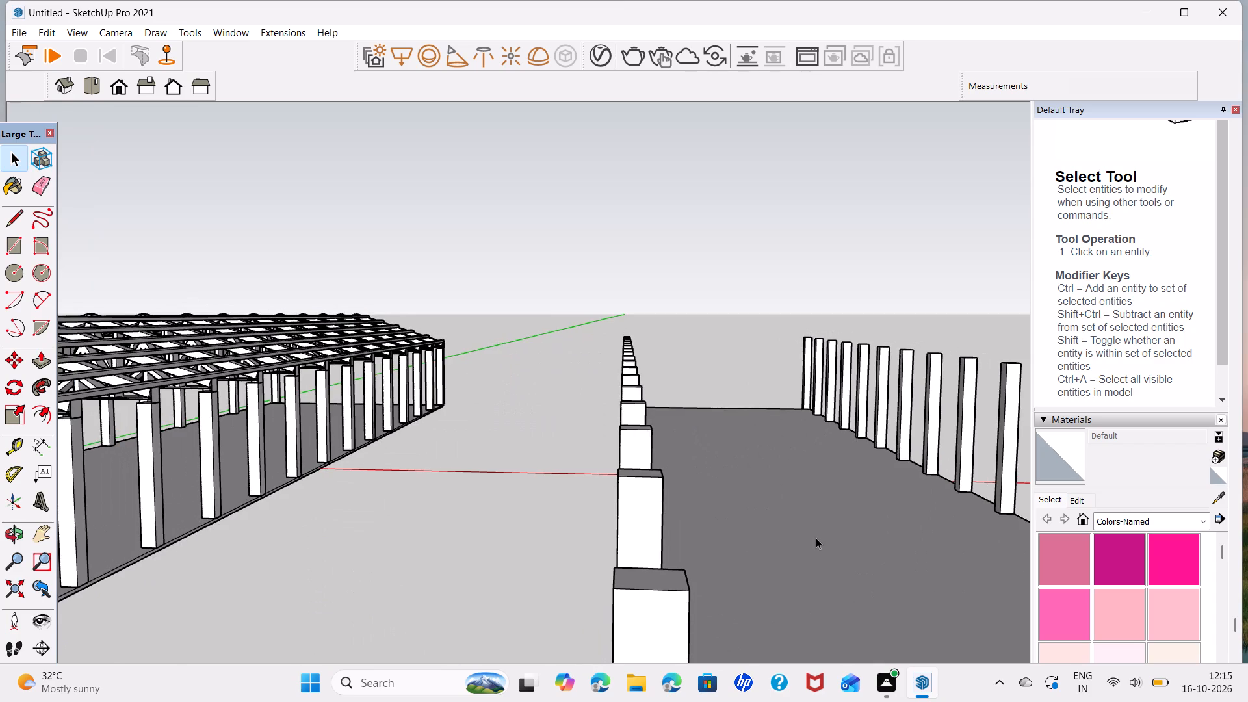
{"action": "scroll", "coordinate": [817, 535], "scroll_direction": "down", "scroll_amount": 2}
{"action": "middle_click_drag", "start_coordinate": [817, 535], "coordinate": [685, 483]}
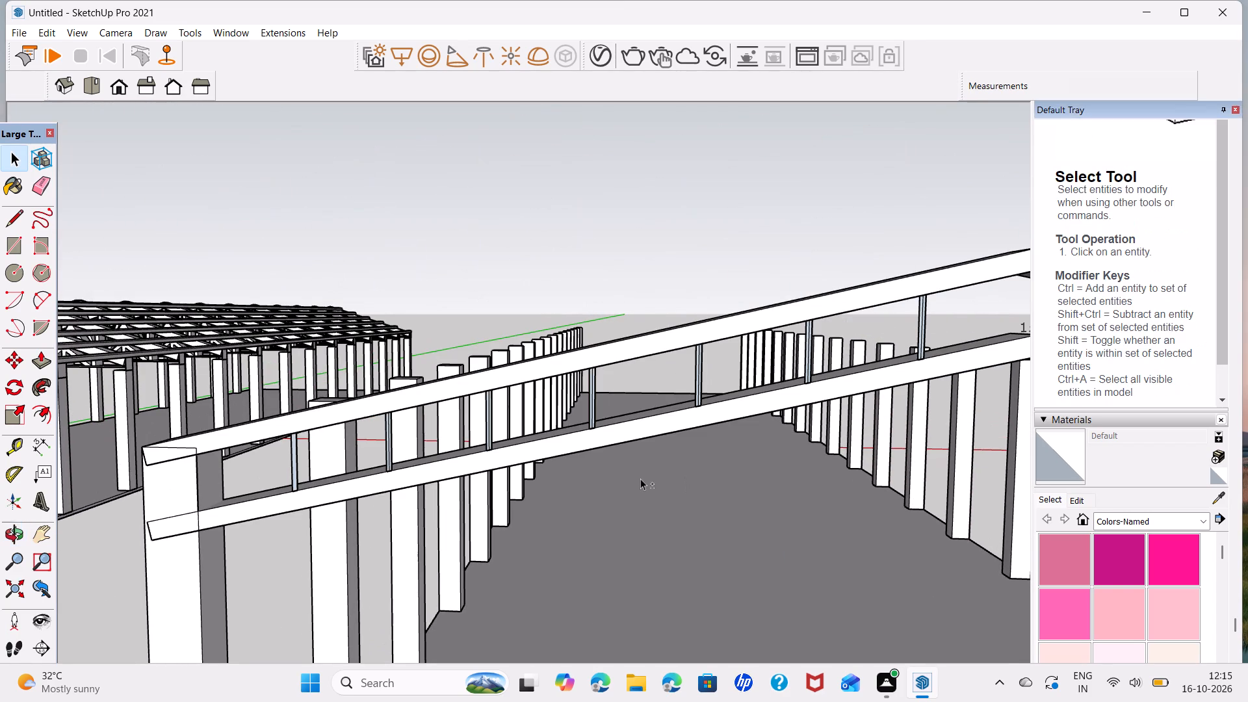
{"action": "scroll", "coordinate": [385, 440], "scroll_direction": "up", "scroll_amount": 3}
{"action": "left_click", "coordinate": [390, 451]}
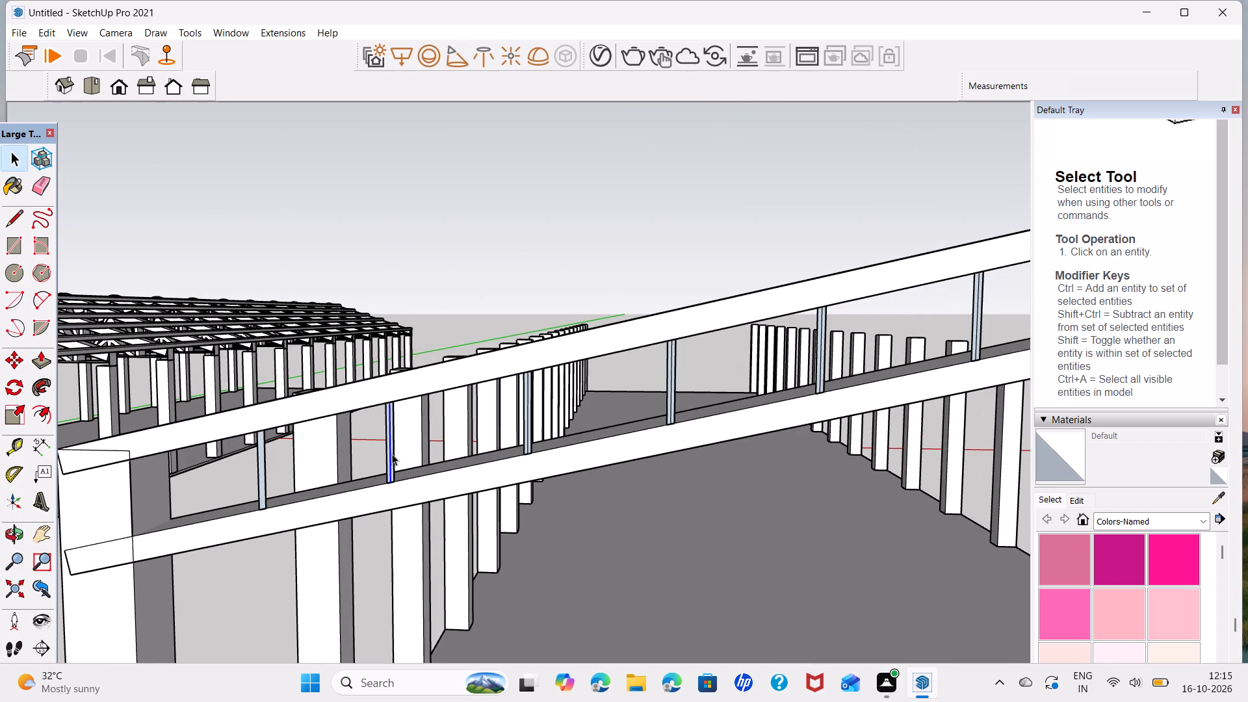
{"action": "key", "text": "Delete"}
{"action": "left_click", "coordinate": [528, 441]}
{"action": "key", "text": "Delete"}
{"action": "left_click", "coordinate": [672, 415]}
{"action": "key", "text": "Delete"}
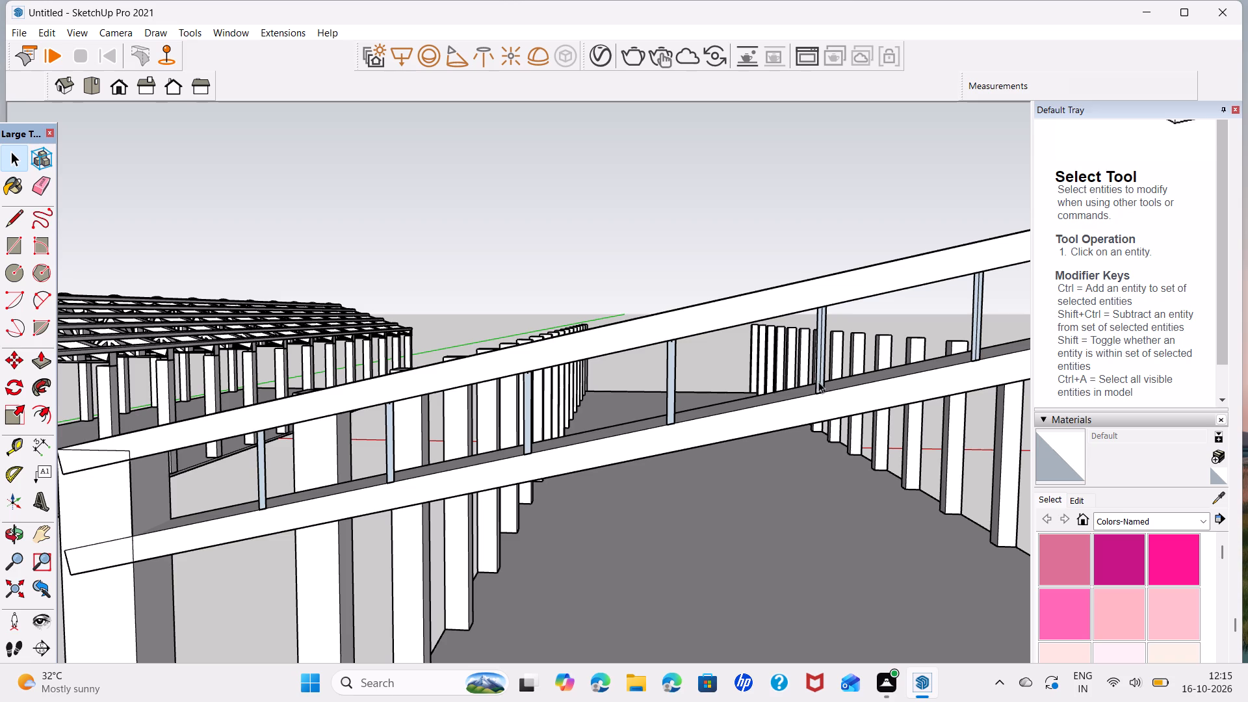
{"action": "left_click", "coordinate": [820, 380]}
{"action": "key", "text": "Delete"}
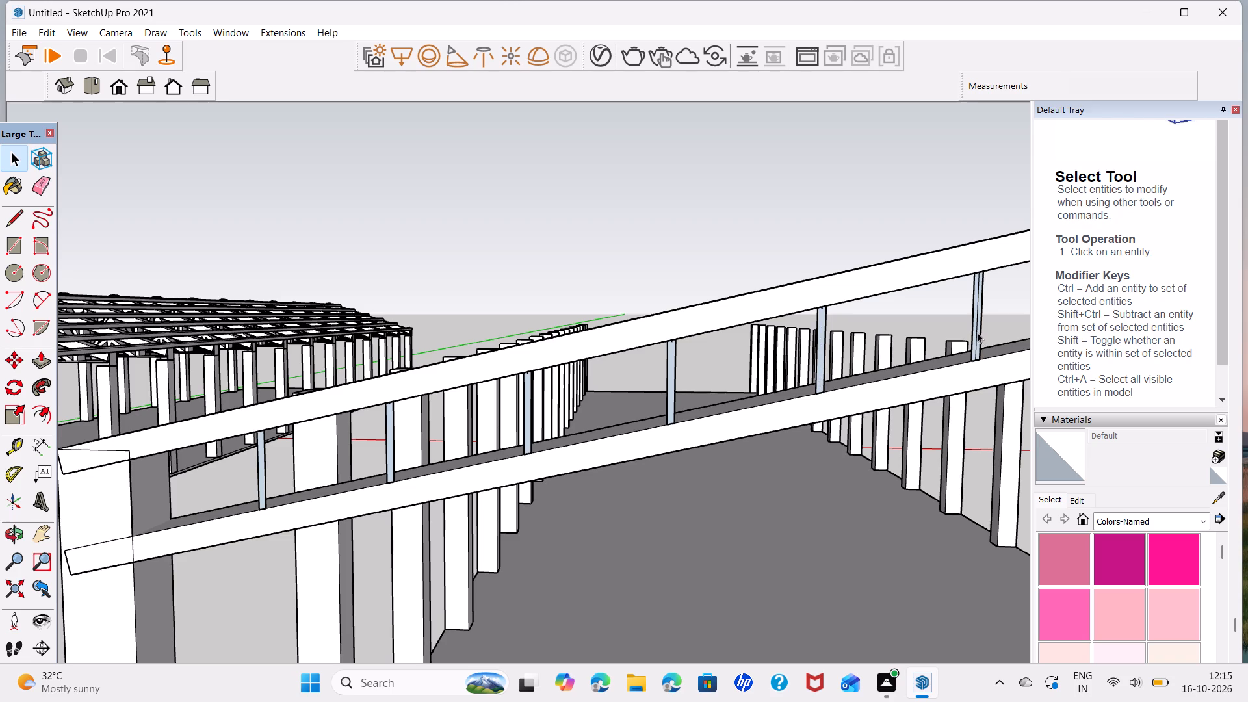
{"action": "left_click", "coordinate": [977, 332]}
{"action": "key", "text": "Delete"}
Delete the vertical centre line of the strip just before the ridge on the ascending side.
{"action": "scroll", "coordinate": [903, 397], "scroll_direction": "down", "scroll_amount": 1}
{"action": "middle_click_drag", "start_coordinate": [904, 389], "coordinate": [703, 404]}
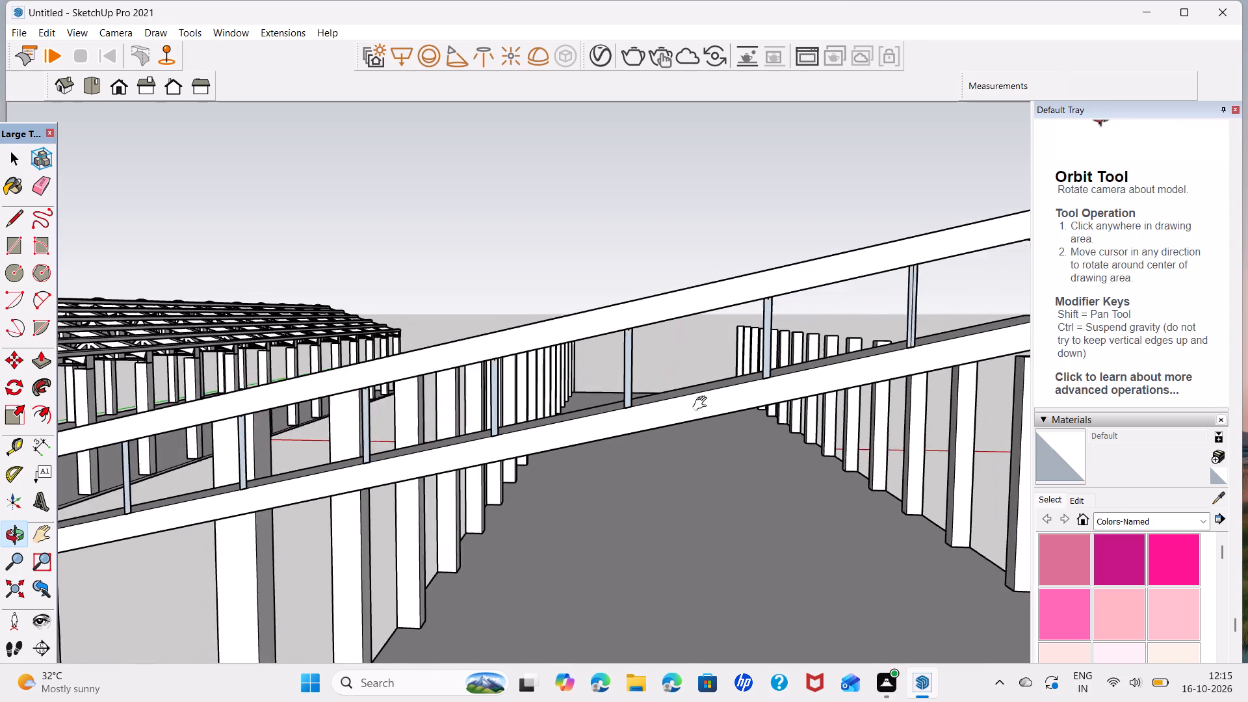
{"action": "middle_click_drag", "start_coordinate": [703, 404], "coordinate": [393, 453]}
{"action": "scroll", "coordinate": [591, 369], "scroll_direction": "up", "scroll_amount": 2}
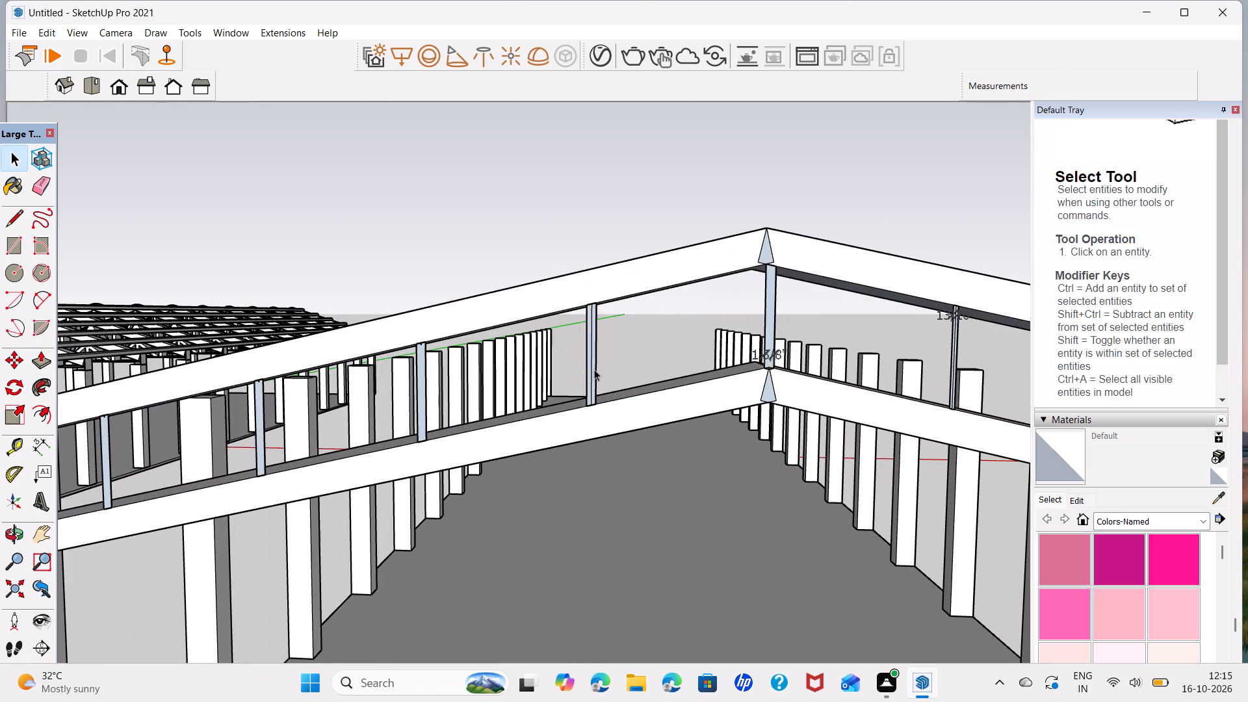
{"action": "left_click", "coordinate": [592, 368]}
{"action": "key", "text": "Delete"}
Delete the vertical centre lines of the first and second strips past the ridge.
{"action": "left_click", "coordinate": [952, 396]}
{"action": "scroll", "coordinate": [950, 378], "scroll_direction": "up", "scroll_amount": 4}
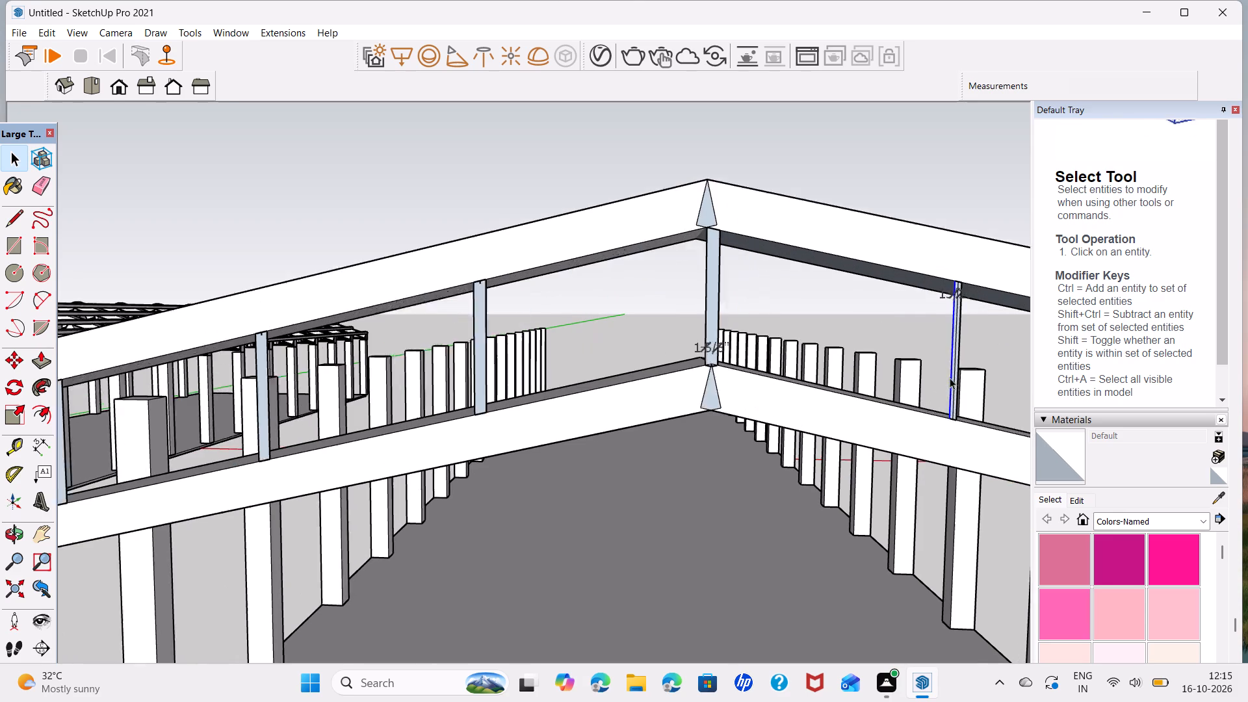
{"action": "scroll", "coordinate": [950, 378], "scroll_direction": "up", "scroll_amount": 1}
{"action": "left_click", "coordinate": [955, 379]}
{"action": "key", "text": "Delete"}
{"action": "scroll", "coordinate": [926, 395], "scroll_direction": "down", "scroll_amount": 2}
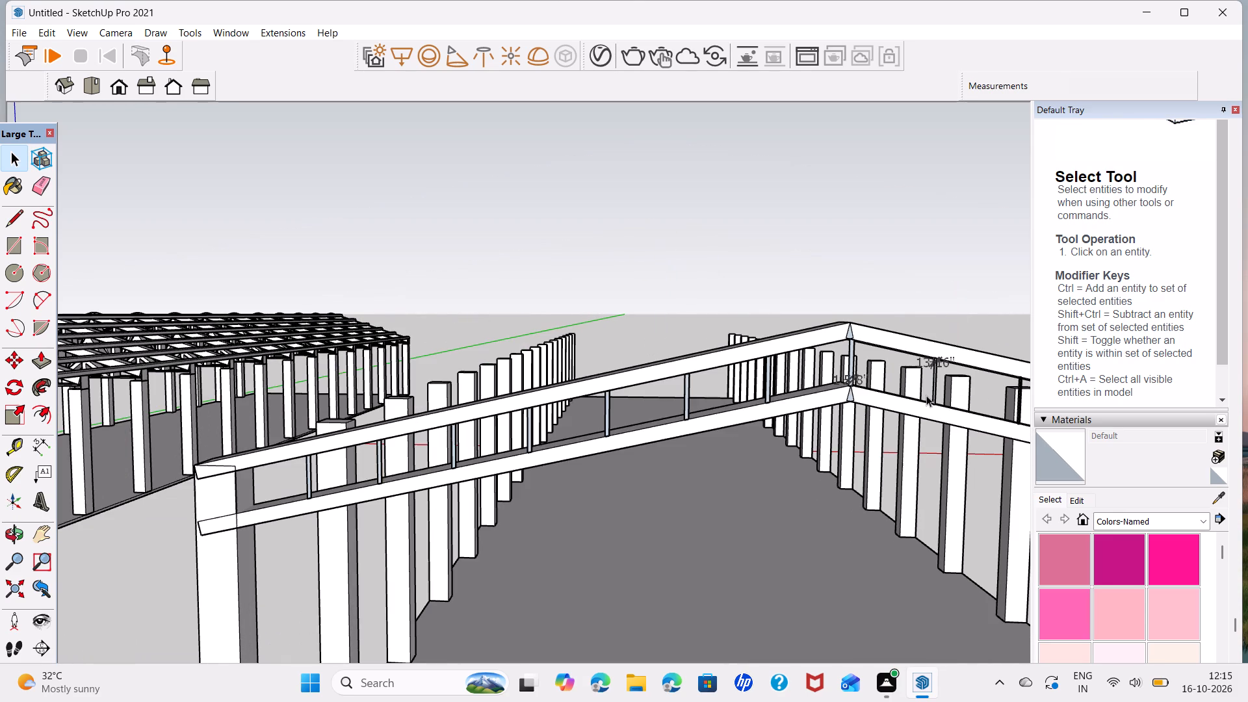
{"action": "middle_click_drag", "start_coordinate": [926, 395], "coordinate": [584, 395], "text": "shift"}
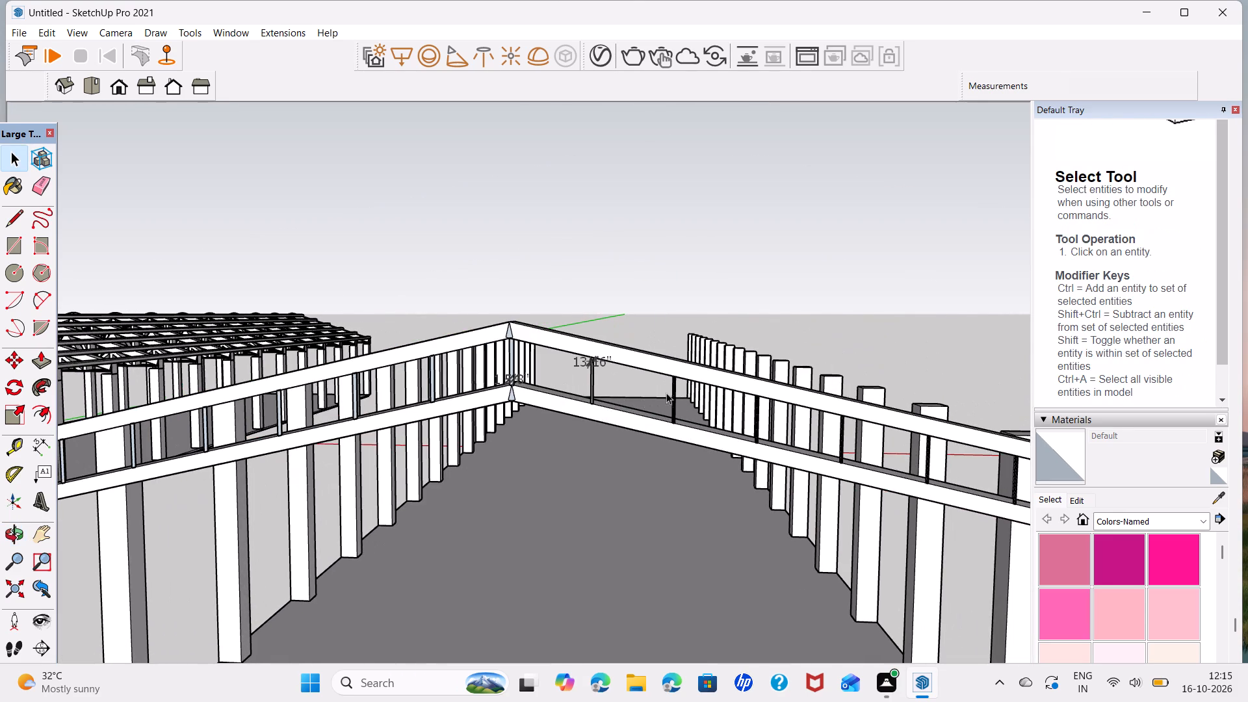
{"action": "scroll", "coordinate": [666, 389], "scroll_direction": "up", "scroll_amount": 5}
{"action": "scroll", "coordinate": [682, 399], "scroll_direction": "down", "scroll_amount": 3}
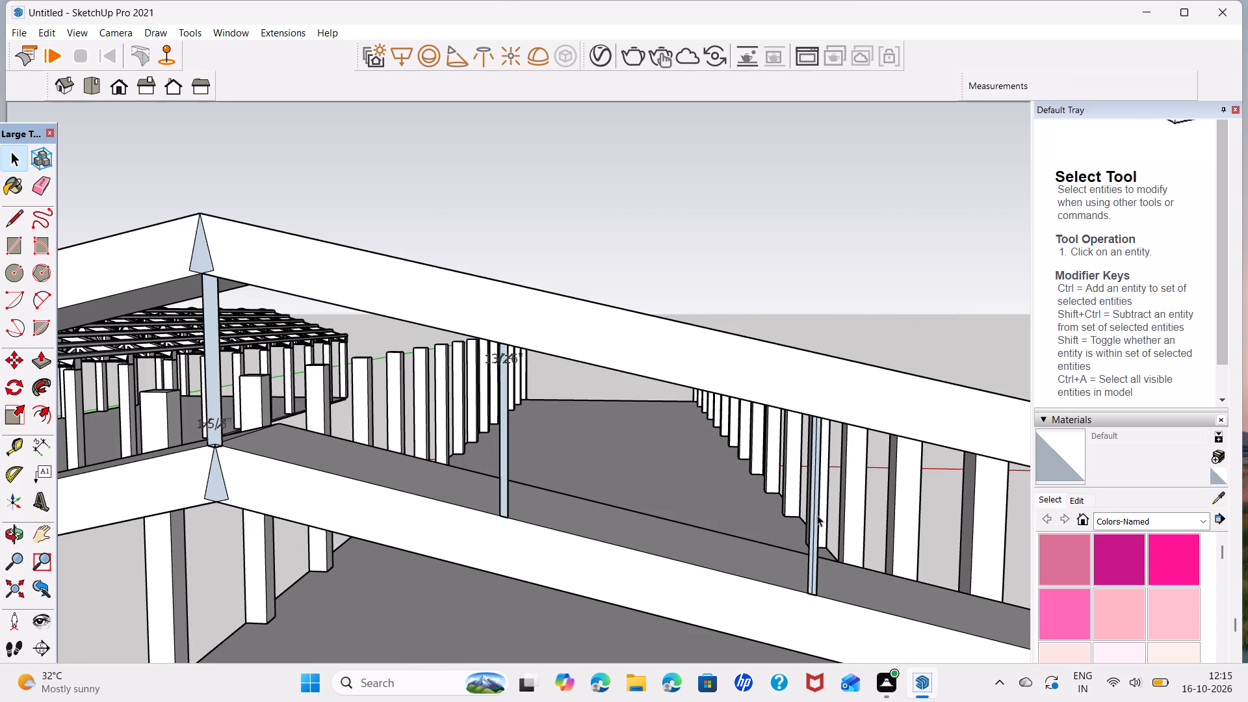
{"action": "left_click", "coordinate": [814, 513]}
{"action": "key", "text": "Delete"}
Delete the vertical centre lines of three more strips farther down the descending side of the gable.
{"action": "middle_click_drag", "start_coordinate": [889, 539], "coordinate": [673, 467]}
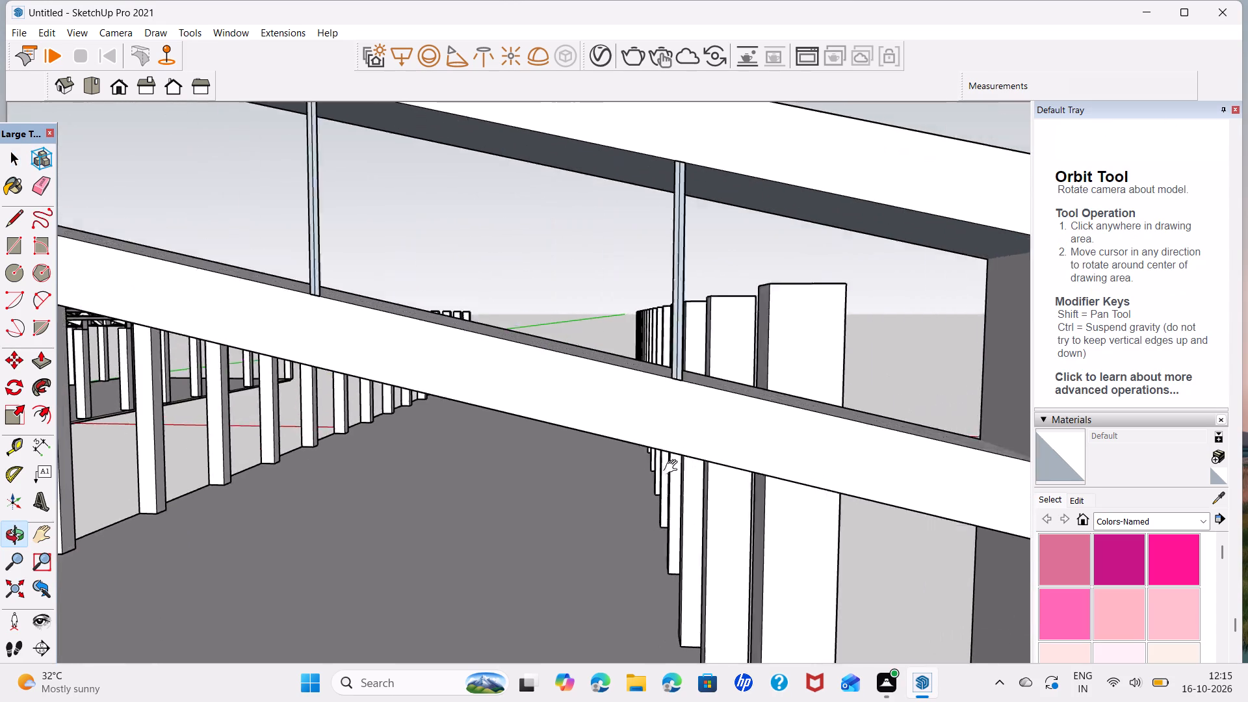
{"action": "middle_click_drag", "start_coordinate": [673, 467], "coordinate": [738, 482]}
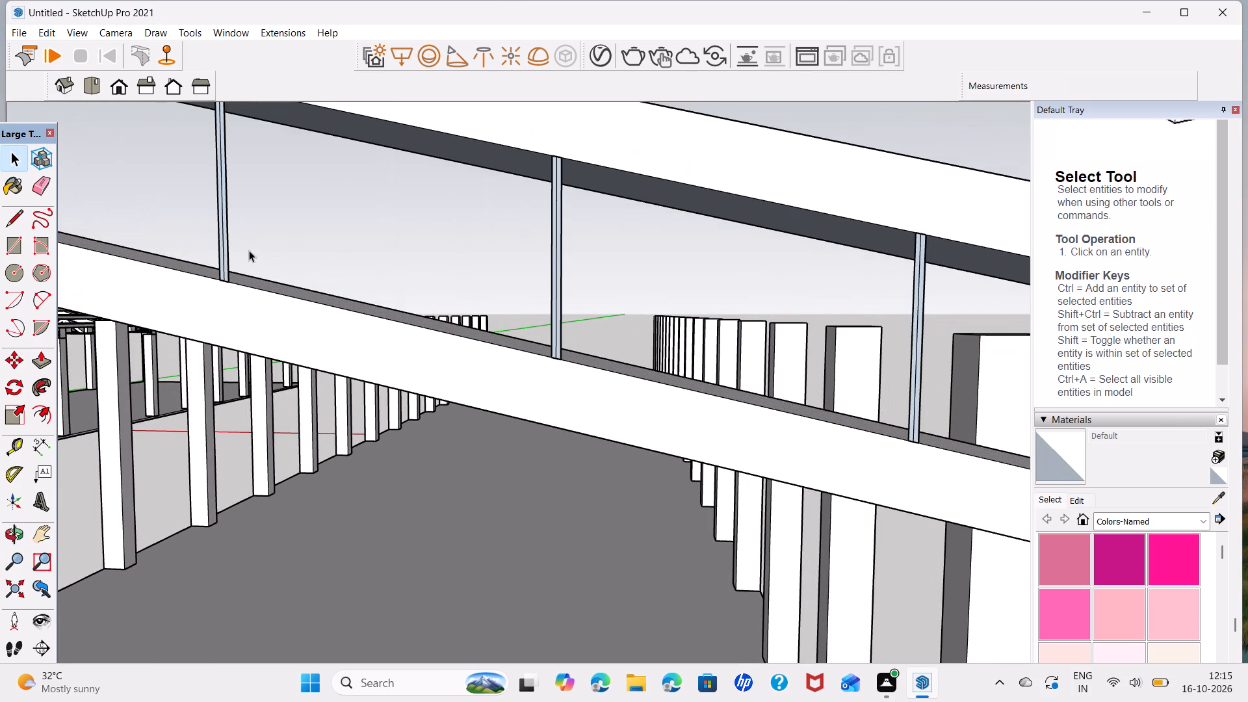
{"action": "left_click", "coordinate": [224, 237]}
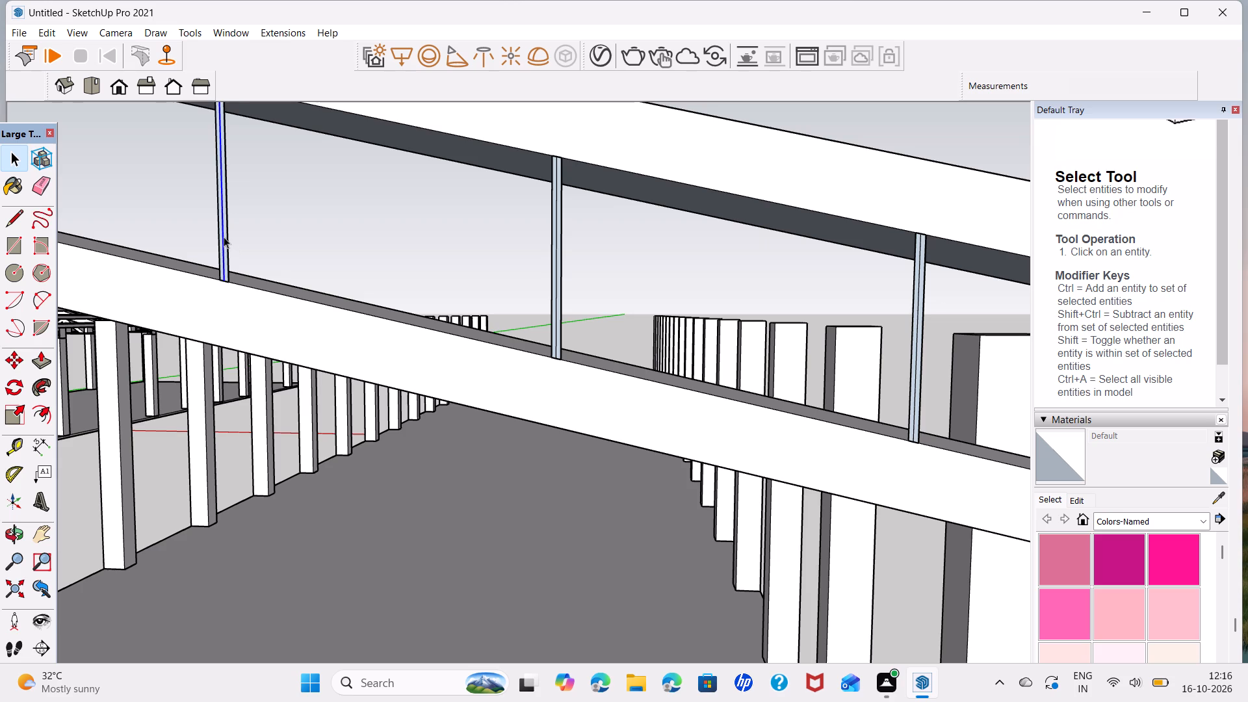
{"action": "key", "text": "Delete"}
{"action": "left_click", "coordinate": [554, 340]}
{"action": "key", "text": "Delete"}
{"action": "left_click", "coordinate": [915, 411]}
{"action": "key", "text": "Delete"}
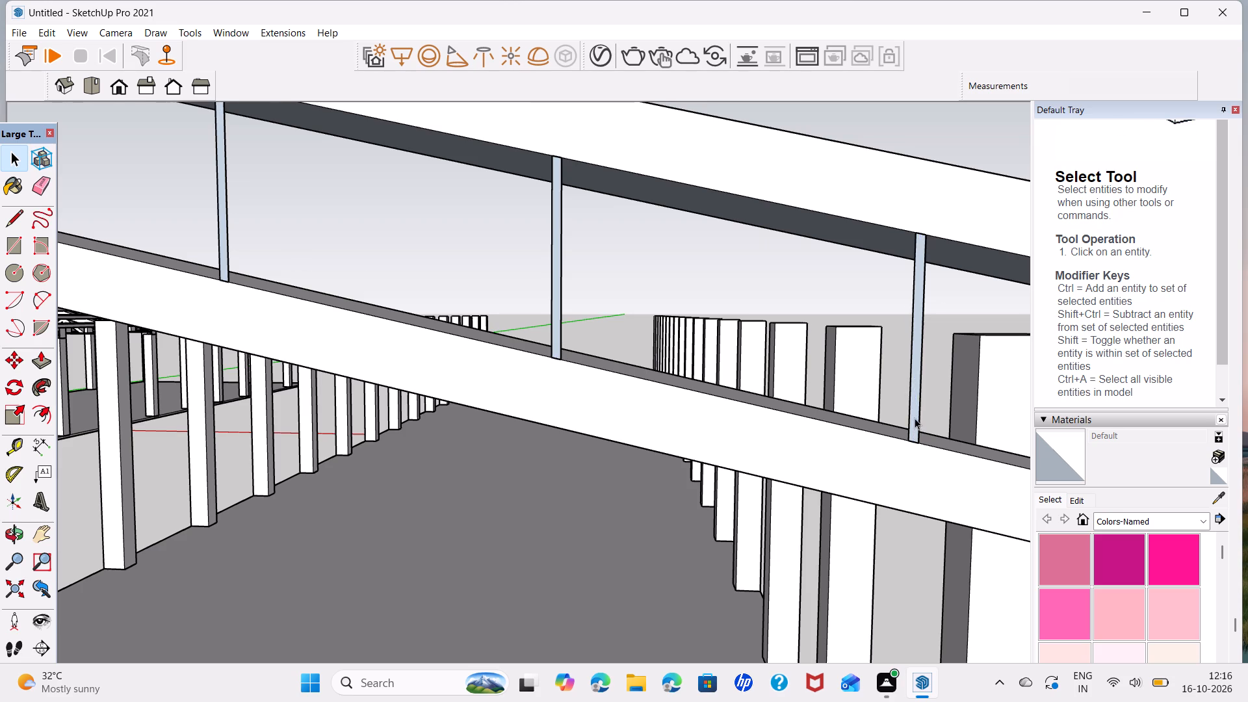
Delete the vertical centre lines of the remaining divided strips on the descending side of the gable, down to the strip nearest the eave.
{"action": "scroll", "coordinate": [915, 418], "scroll_direction": "down", "scroll_amount": 3}
{"action": "scroll", "coordinate": [129, 211], "scroll_direction": "up", "scroll_amount": 3}
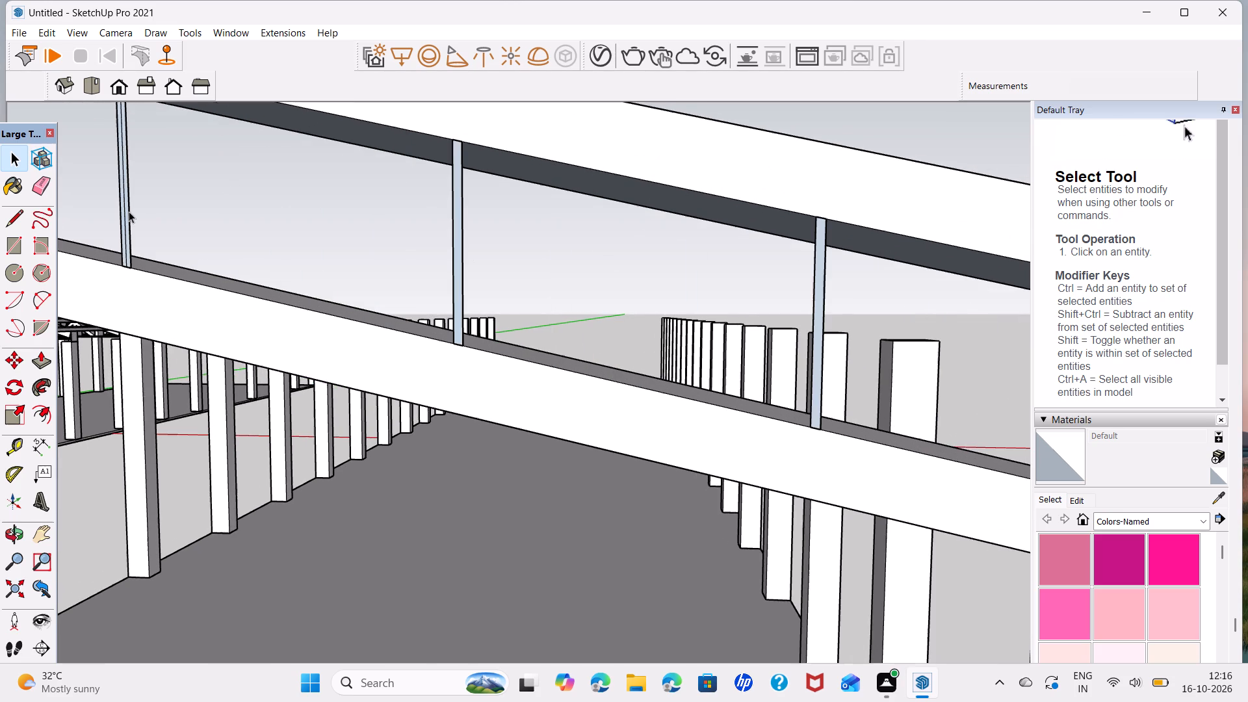
{"action": "left_click", "coordinate": [125, 210]}
{"action": "key", "text": "Delete"}
{"action": "key", "text": "Delete"}
{"action": "scroll", "coordinate": [324, 265], "scroll_direction": "down", "scroll_amount": 3}
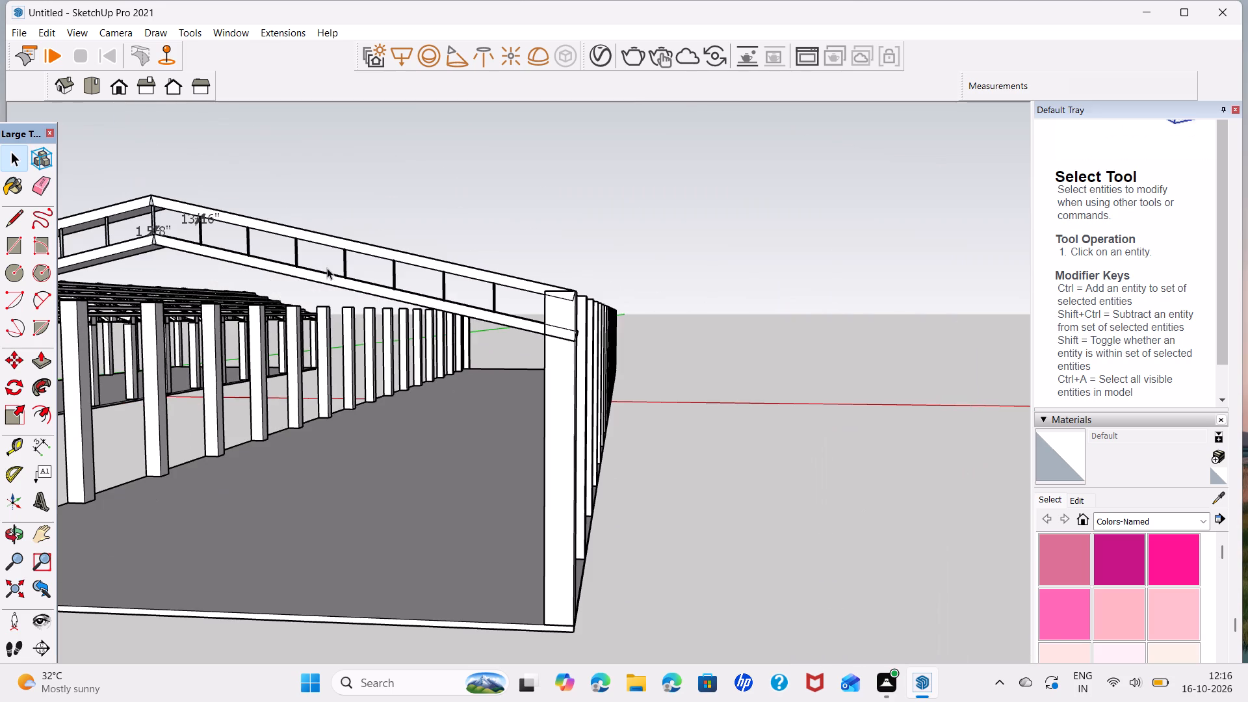
{"action": "scroll", "coordinate": [185, 230], "scroll_direction": "up", "scroll_amount": 5}
{"action": "scroll", "coordinate": [296, 253], "scroll_direction": "down", "scroll_amount": 2}
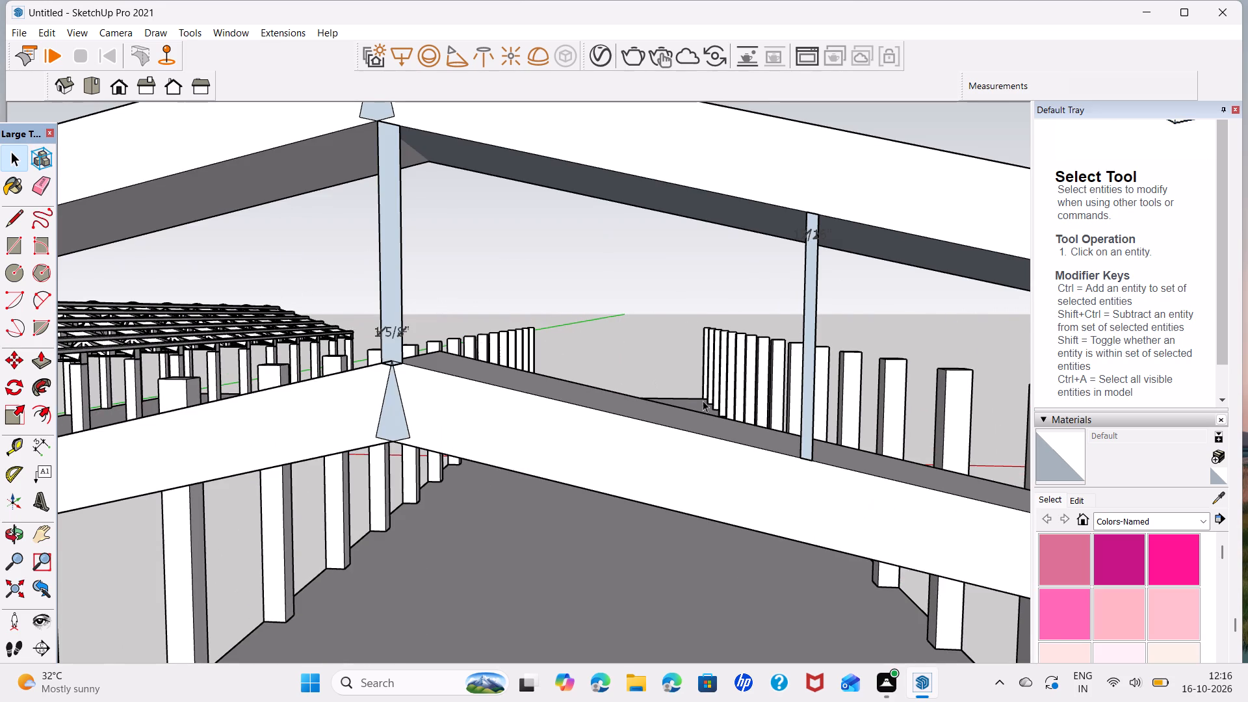
{"action": "middle_click_drag", "start_coordinate": [712, 407], "coordinate": [633, 374], "text": "shift"}
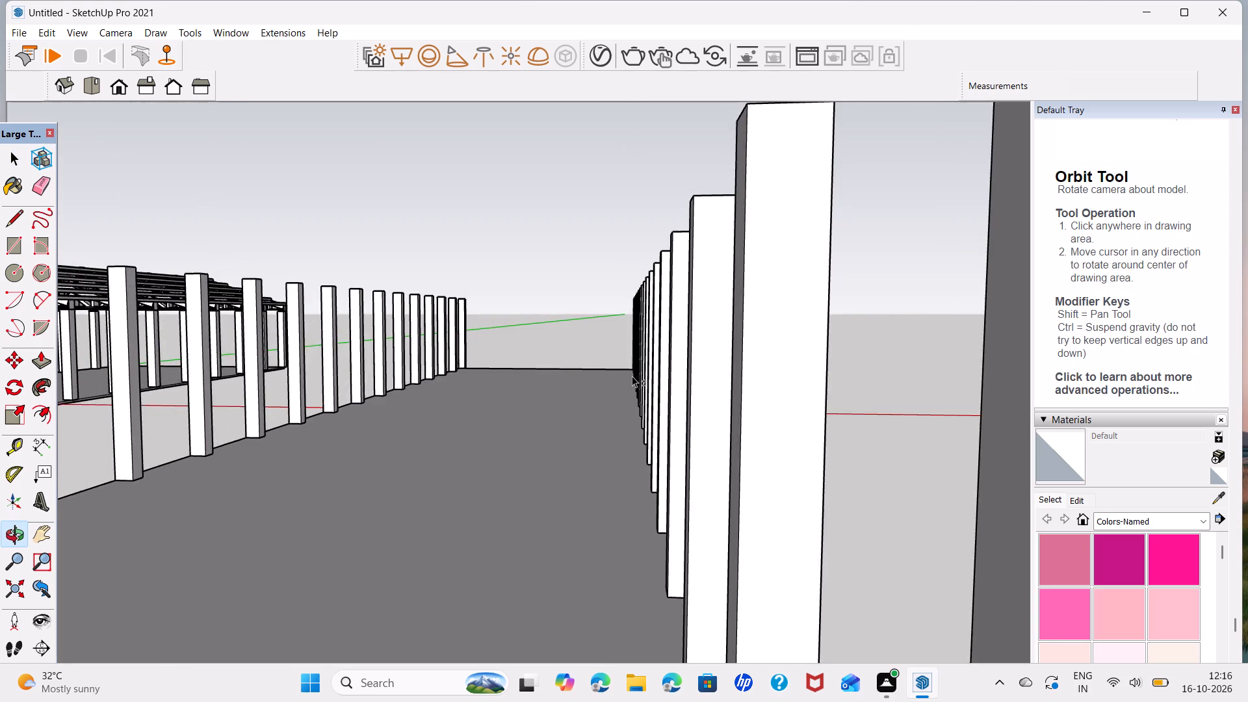
{"action": "scroll", "coordinate": [630, 380], "scroll_direction": "down", "scroll_amount": 4}
{"action": "scroll", "coordinate": [652, 349], "scroll_direction": "up", "scroll_amount": 11}
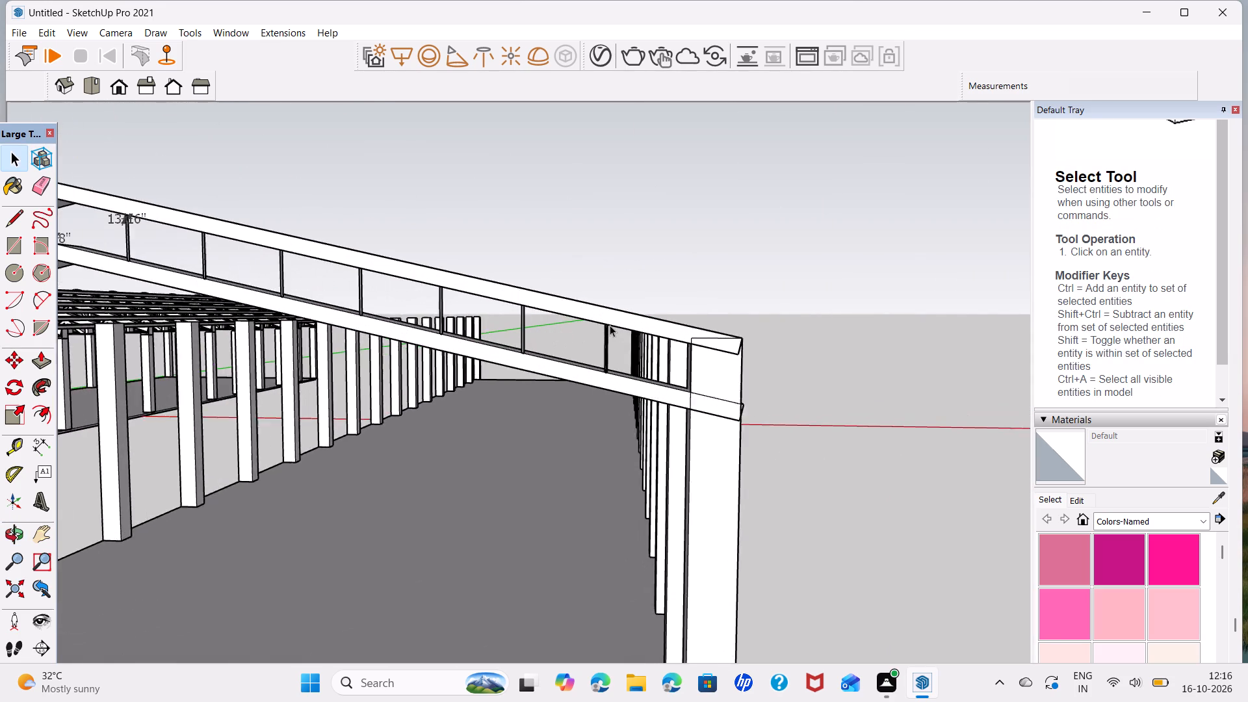
{"action": "scroll", "coordinate": [610, 325], "scroll_direction": "up", "scroll_amount": 12}
{"action": "left_click", "coordinate": [603, 350]}
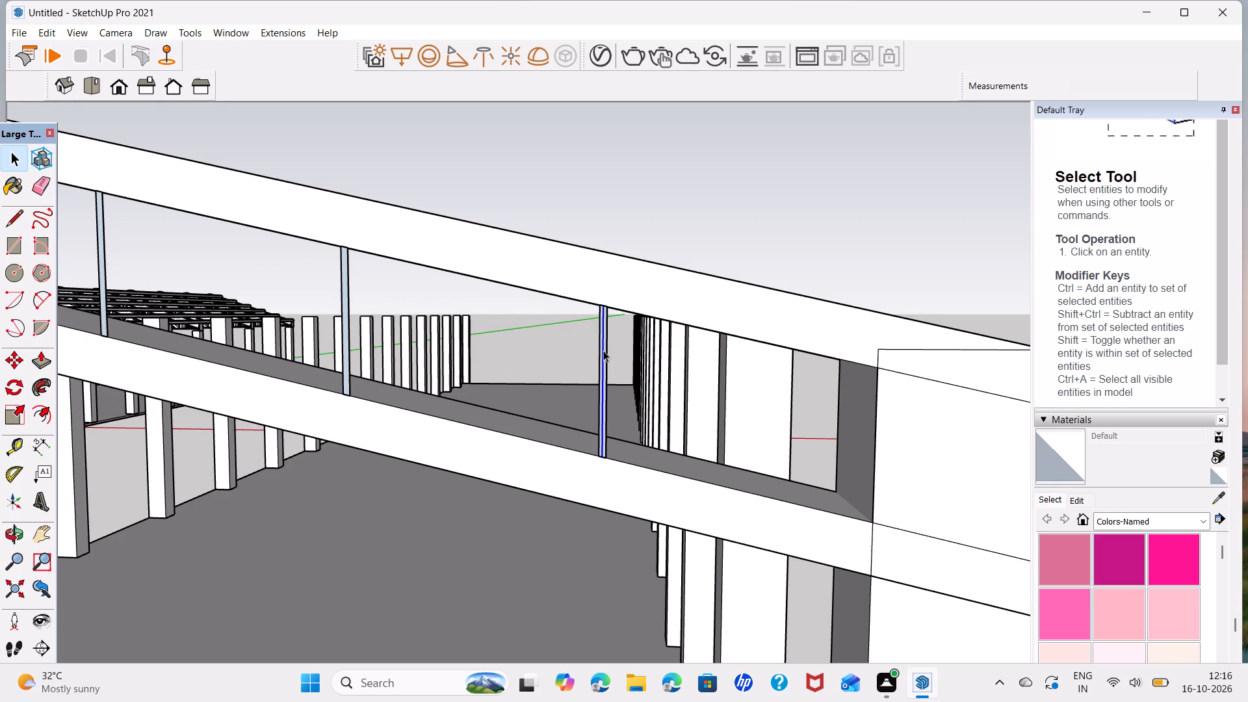
{"action": "key", "text": "Delete"}
Draw a diagonal line from the foot of the strip nearest the eave to the upper beam's lower edge at the eave column.
{"action": "key", "text": "l"}
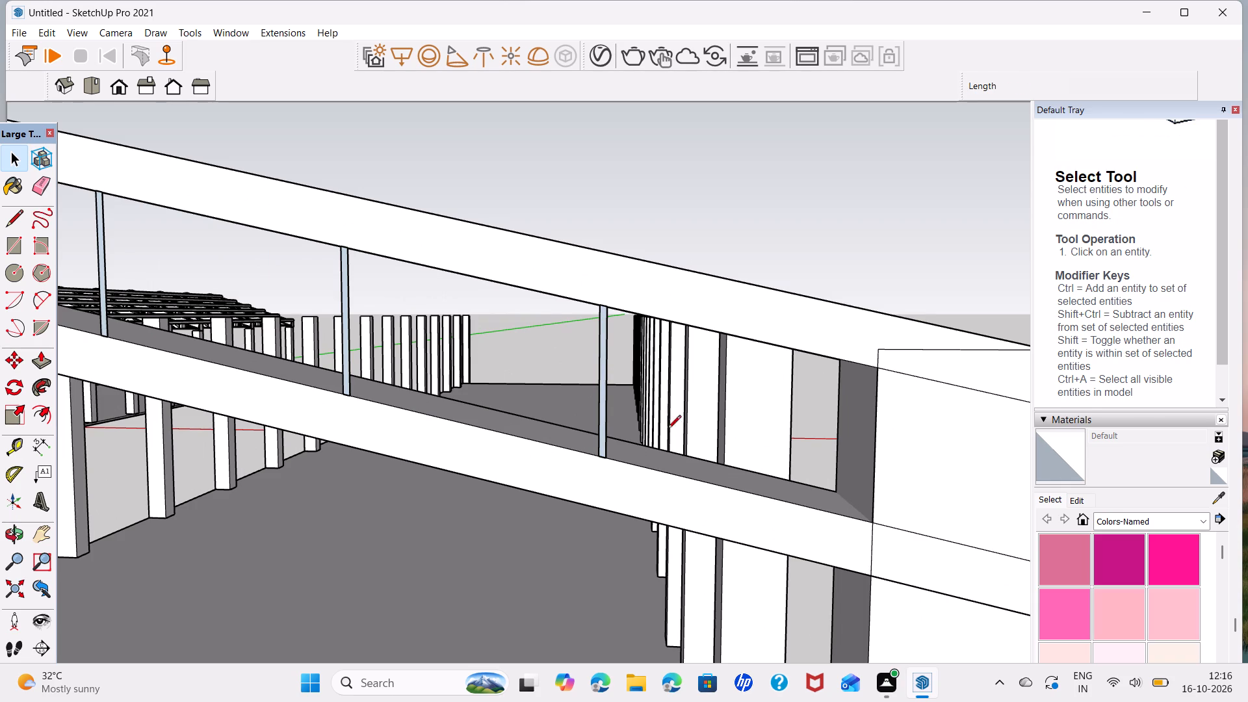
{"action": "left_click", "coordinate": [606, 460]}
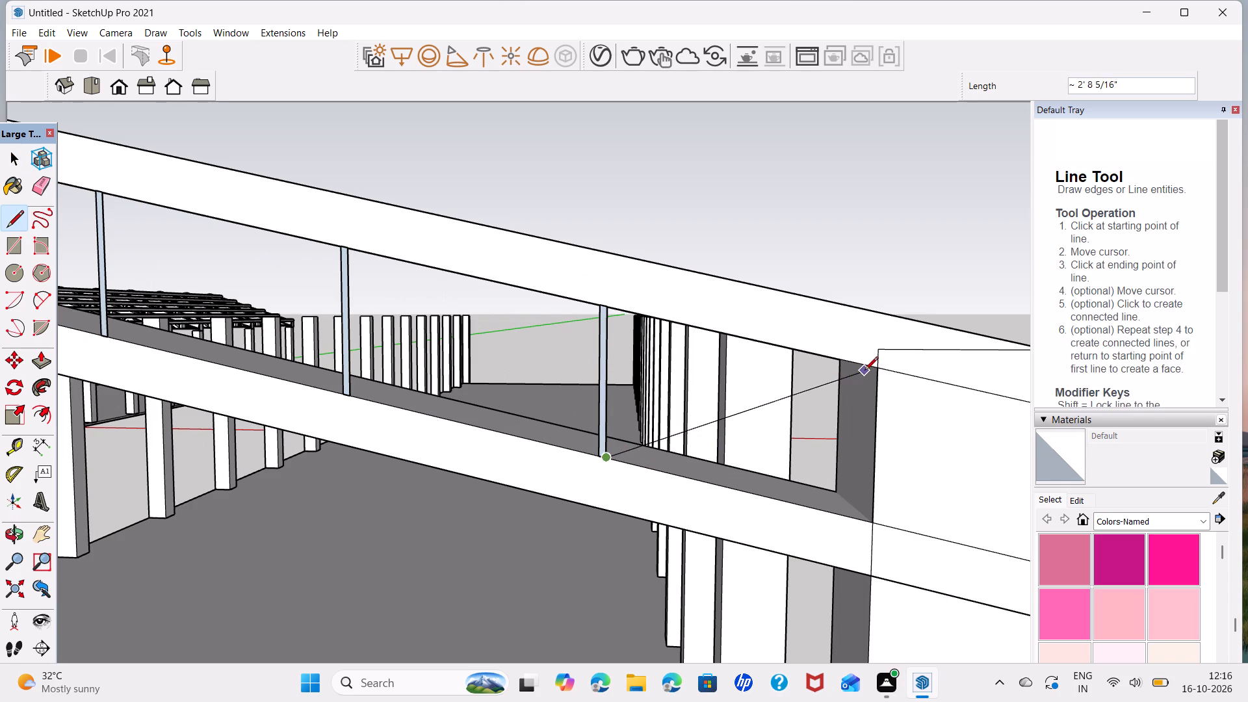
{"action": "left_click", "coordinate": [879, 367]}
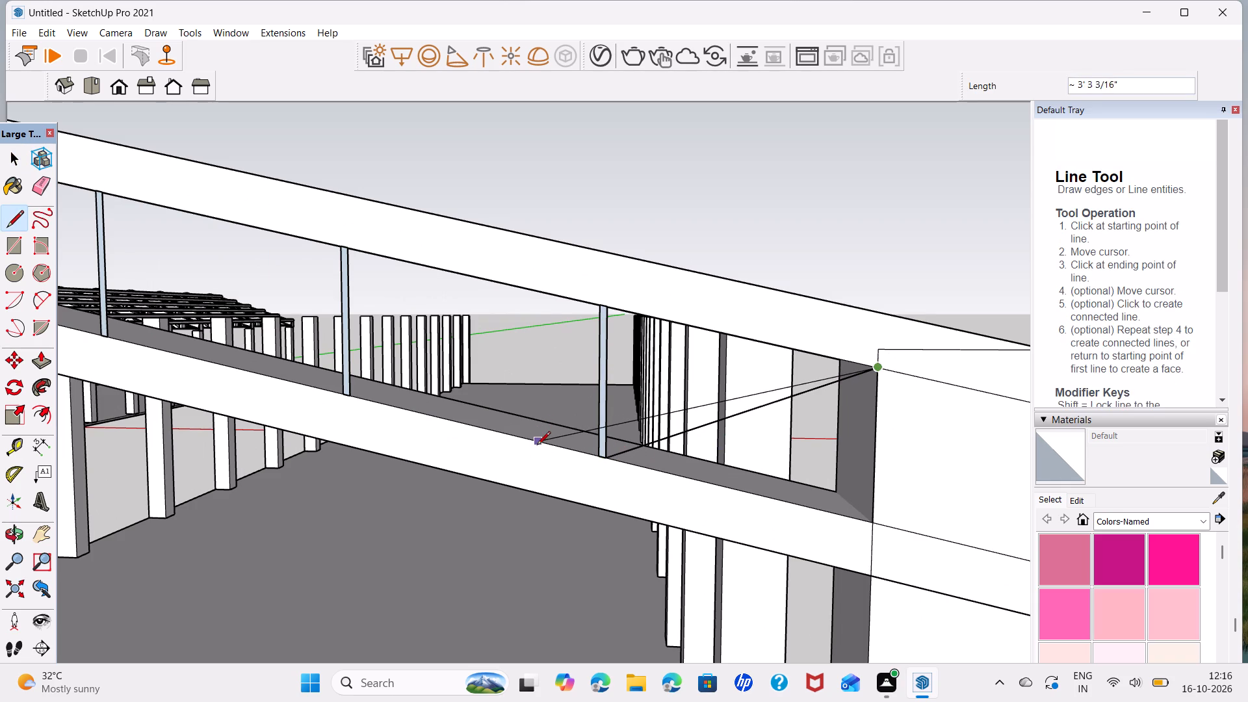
{"action": "key", "text": "space"}
{"action": "key", "text": "n"}
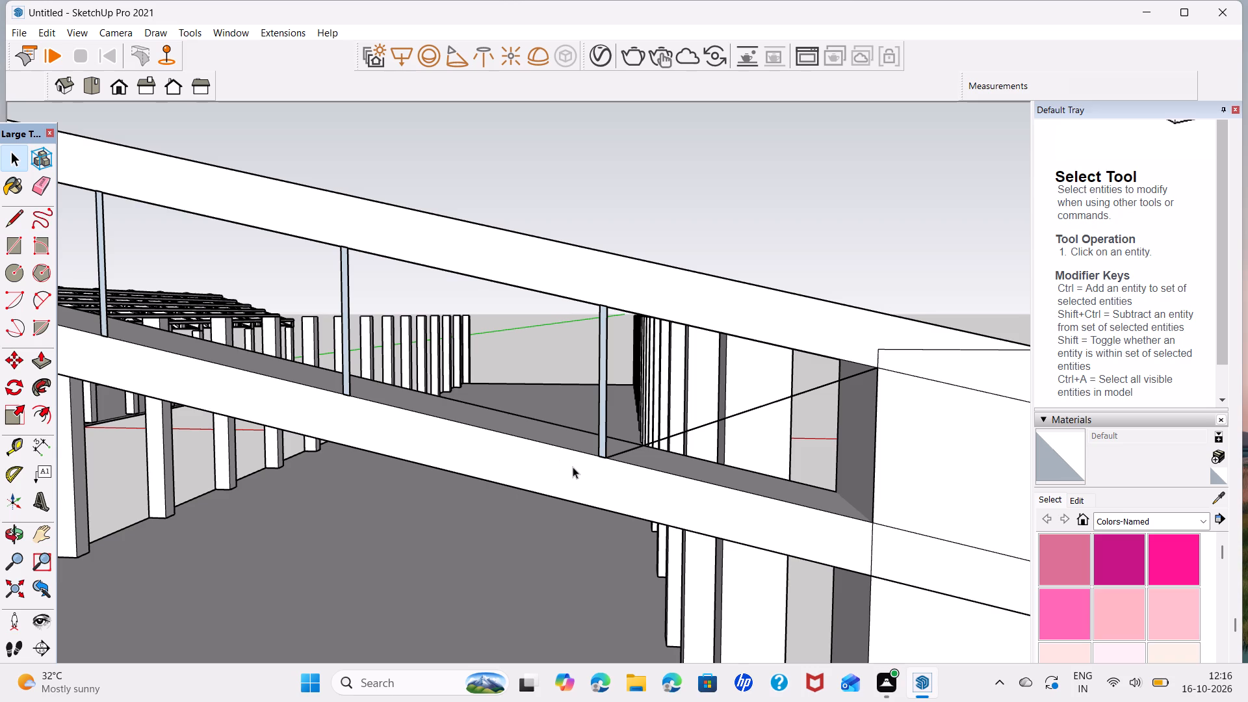
{"action": "key", "text": "BackSpace"}
Draw a diagonal in the second bay from the eave, descending toward the eave, and trace the beam edges to fill both triangles with faces.
{"action": "key", "text": "l"}
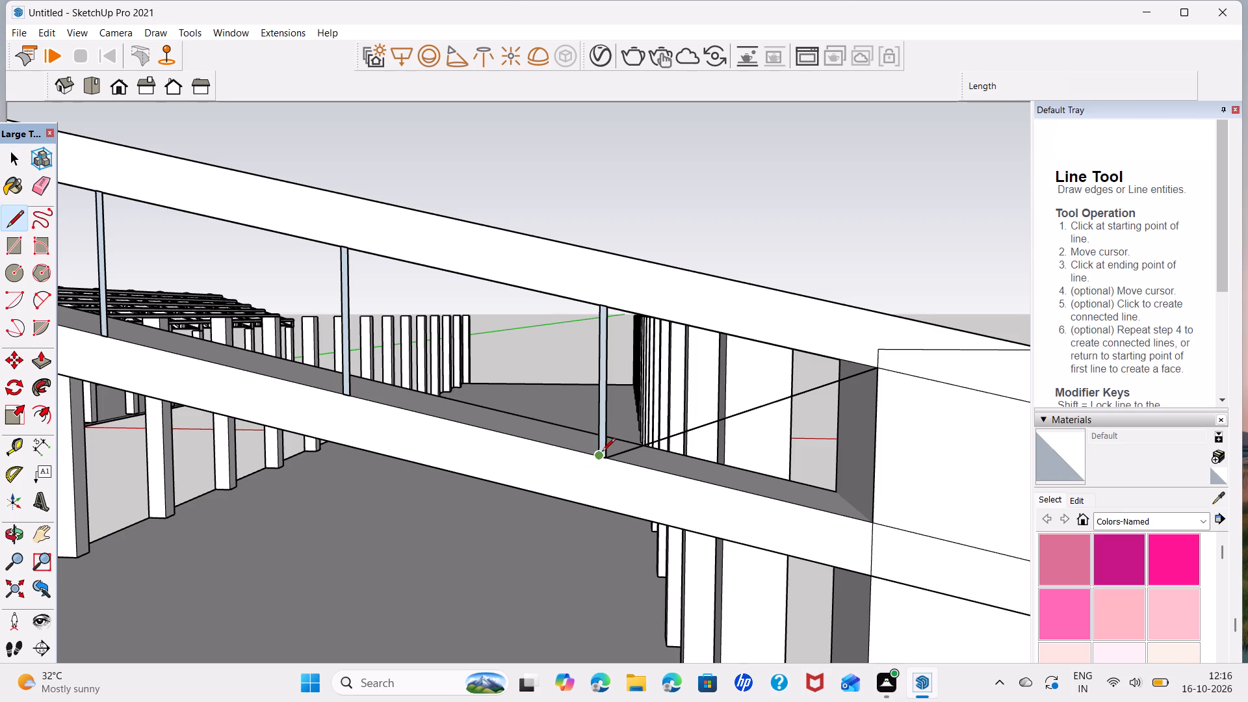
{"action": "left_click", "coordinate": [602, 452]}
{"action": "left_click", "coordinate": [350, 251]}
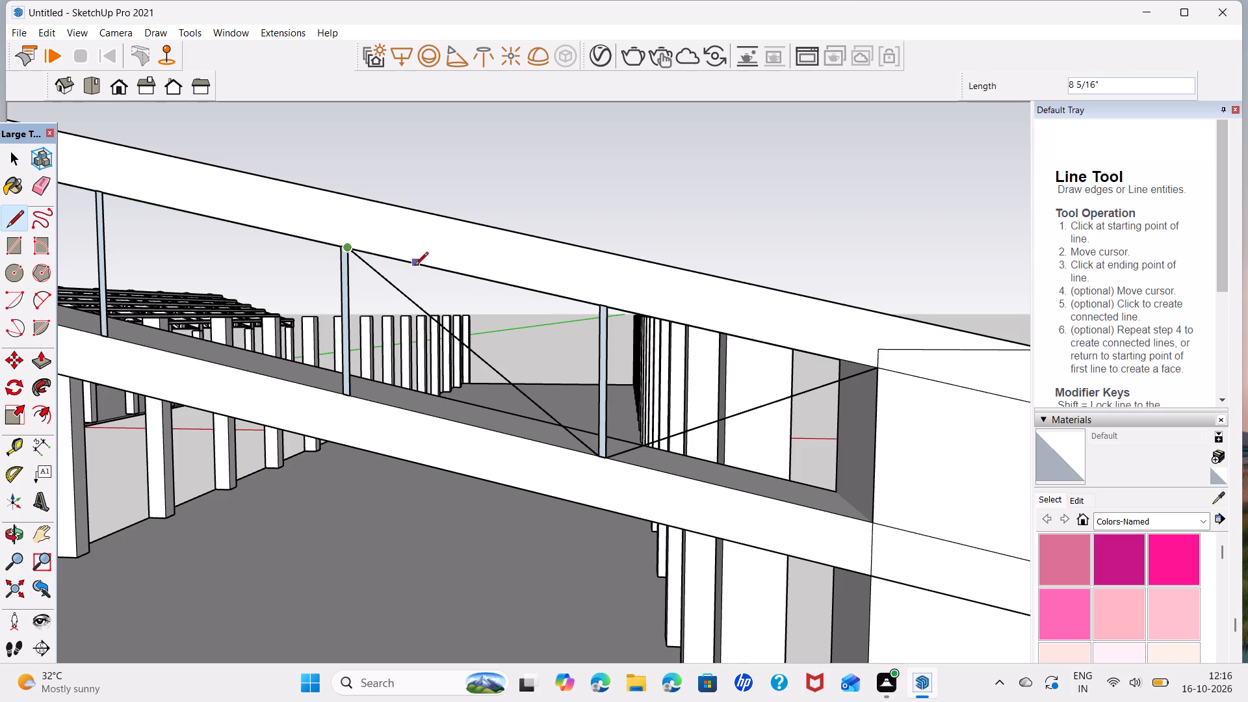
{"action": "left_click", "coordinate": [600, 308]}
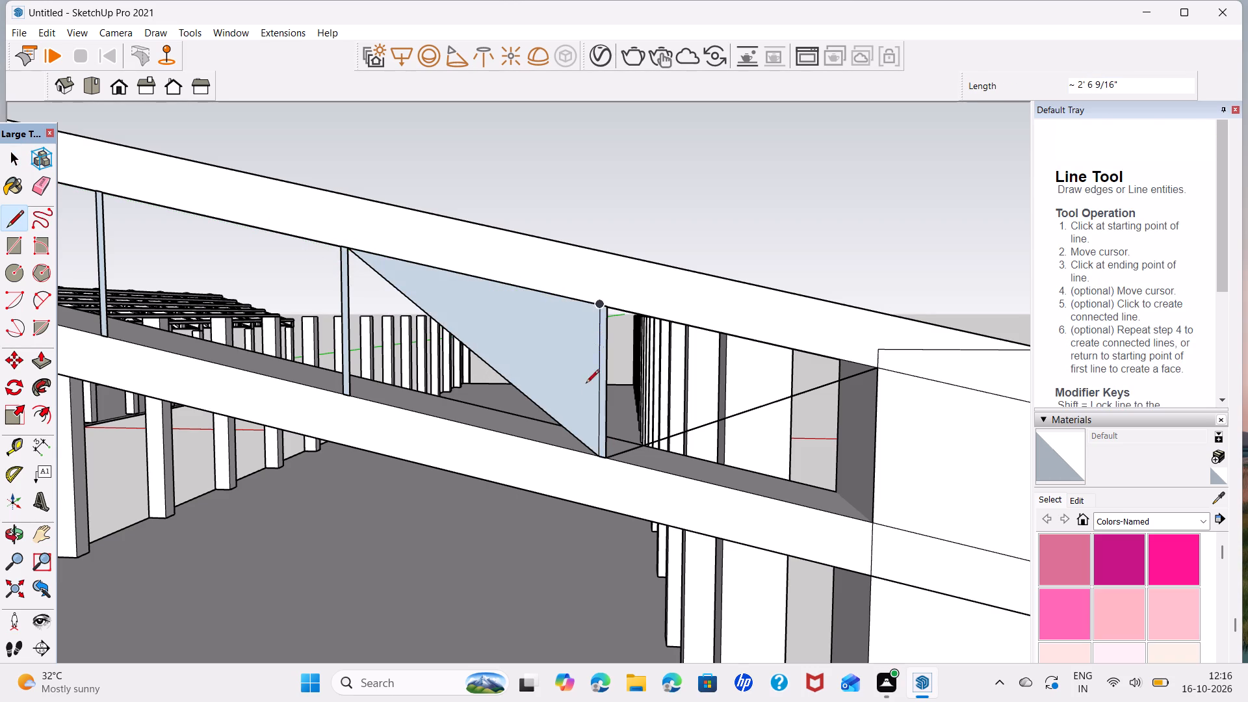
{"action": "left_click", "coordinate": [351, 395]}
{"action": "left_click", "coordinate": [595, 459]}
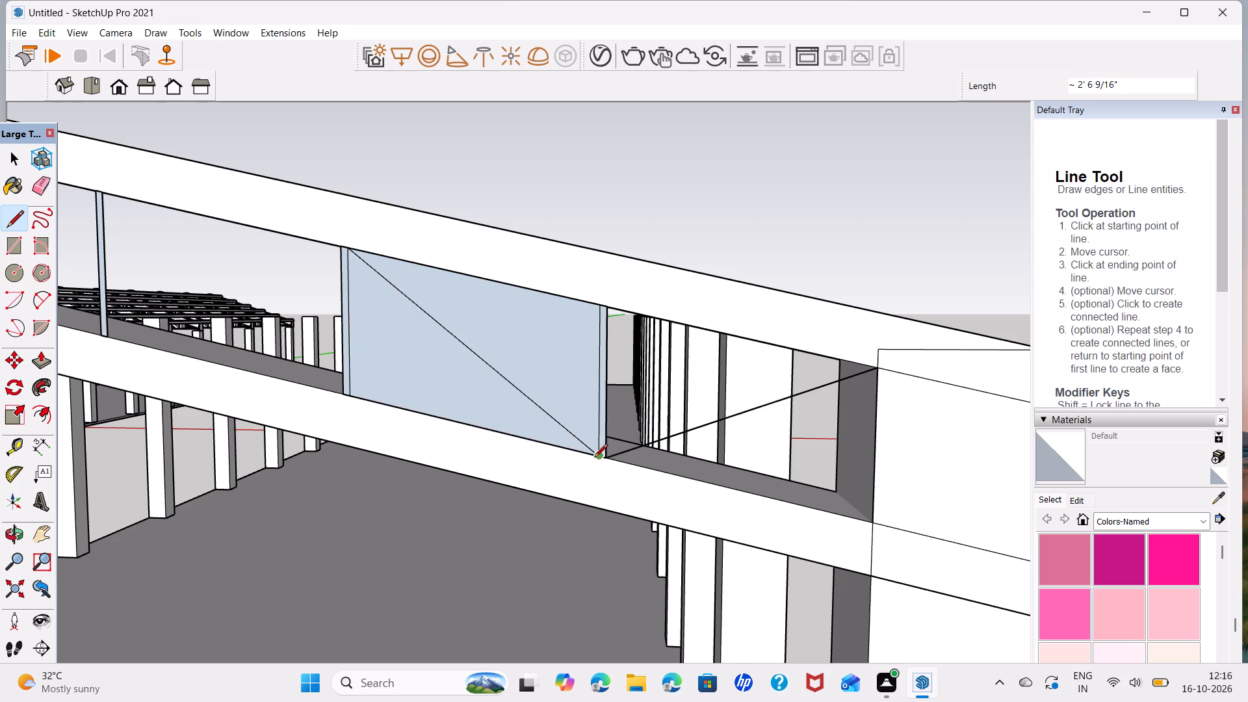
Trace the upper and lower beam edges and the column side of the eave bay to fill both sides of its diagonal with faces.
{"action": "left_click", "coordinate": [609, 309]}
{"action": "left_click", "coordinate": [876, 370]}
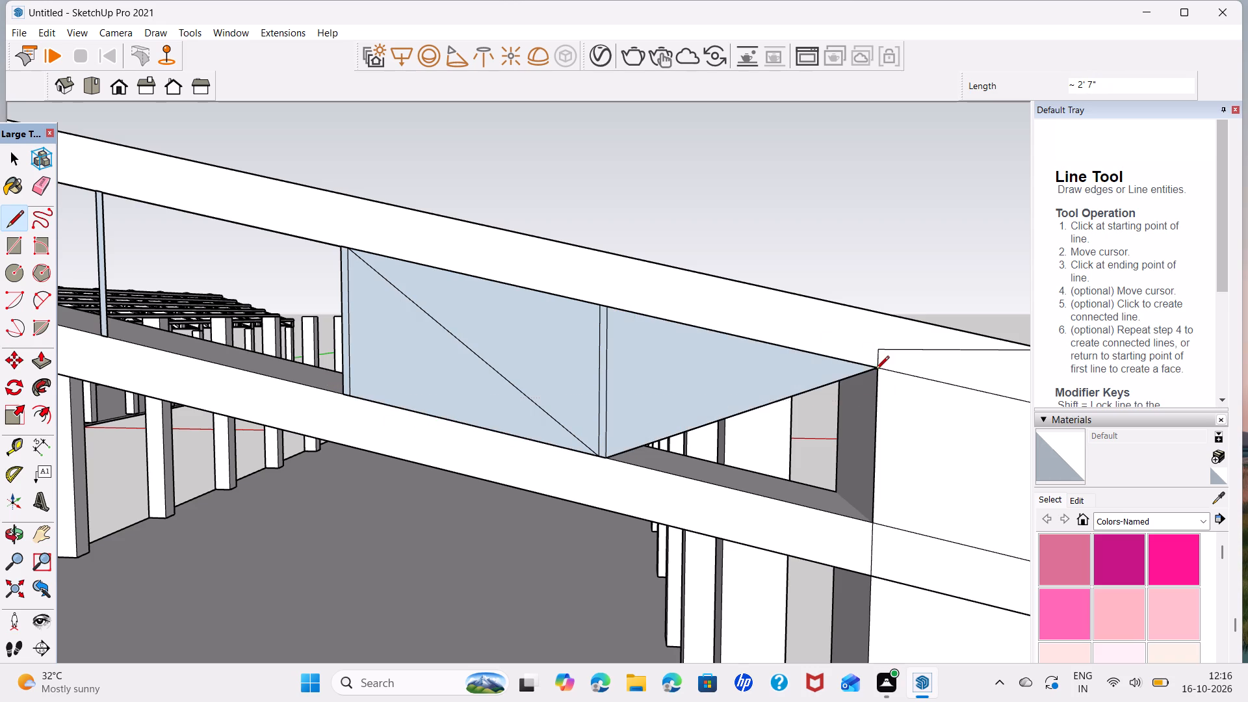
{"action": "left_click", "coordinate": [874, 526]}
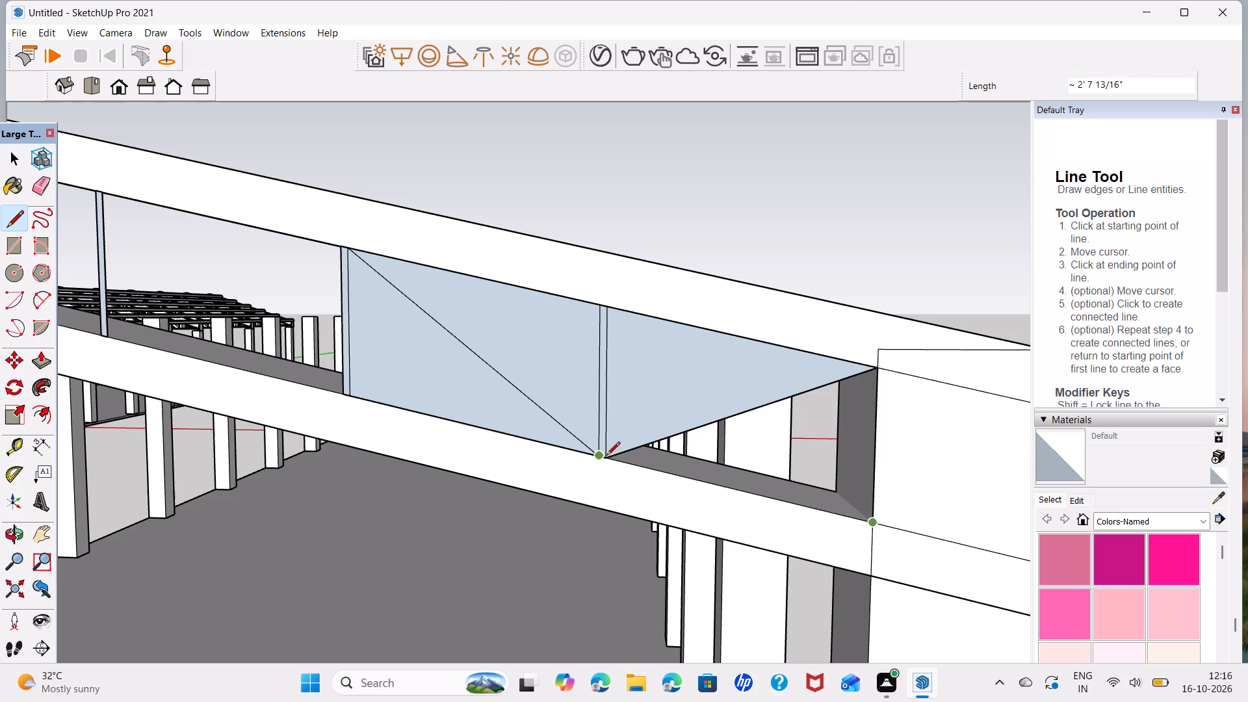
{"action": "left_click", "coordinate": [607, 456]}
{"action": "key", "text": "space"}
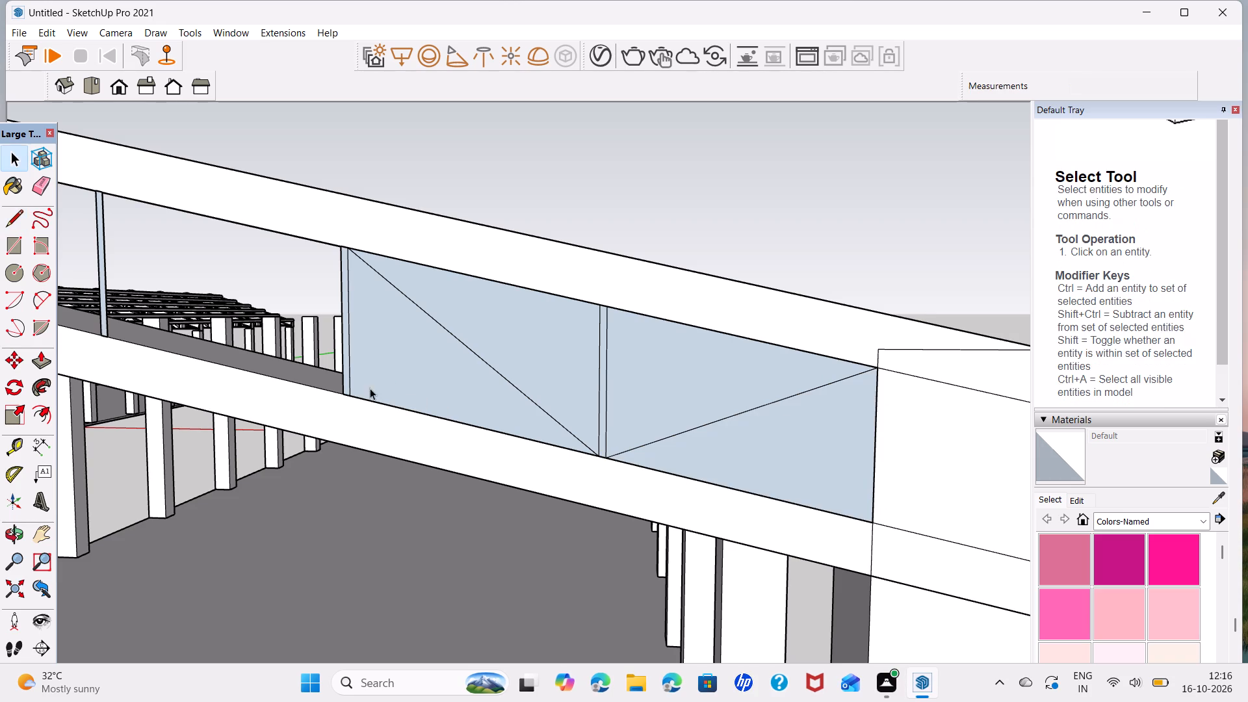
Draw a diagonal in the third bay from the eave, descending toward the eave, and trace its edges to fill both triangles with faces.
{"action": "middle_click_drag", "start_coordinate": [311, 354], "coordinate": [480, 351]}
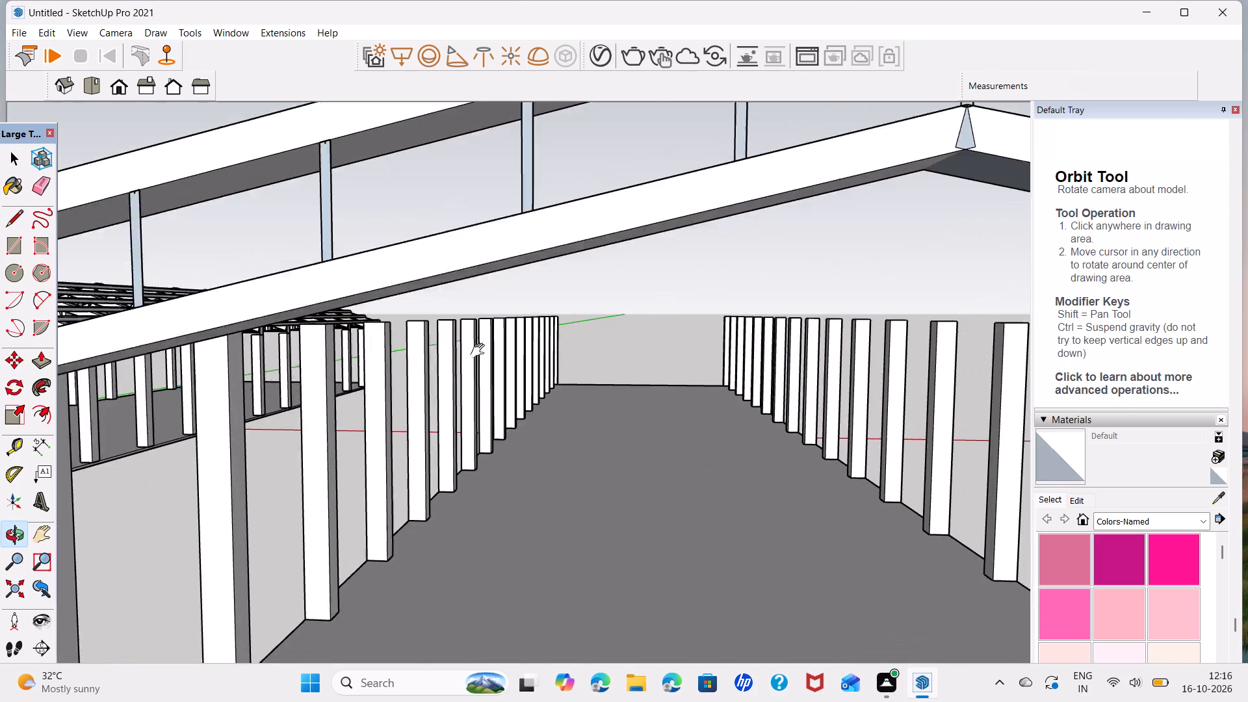
{"action": "middle_click_drag", "start_coordinate": [480, 351], "coordinate": [480, 351]}
{"action": "scroll", "coordinate": [495, 371], "scroll_direction": "down", "scroll_amount": 4, "text": "shift"}
{"action": "scroll", "coordinate": [738, 350], "scroll_direction": "up", "scroll_amount": 6}
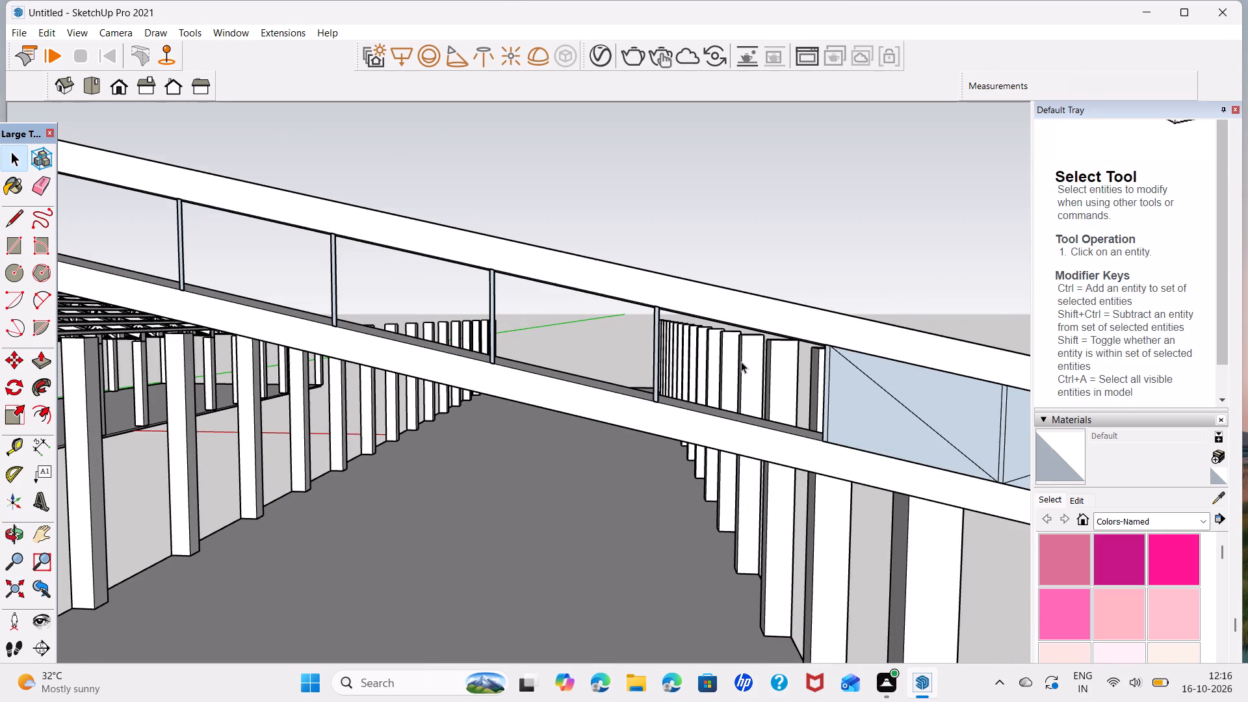
{"action": "scroll", "coordinate": [709, 376], "scroll_direction": "up", "scroll_amount": 2}
{"action": "scroll", "coordinate": [709, 376], "scroll_direction": "down", "scroll_amount": 2}
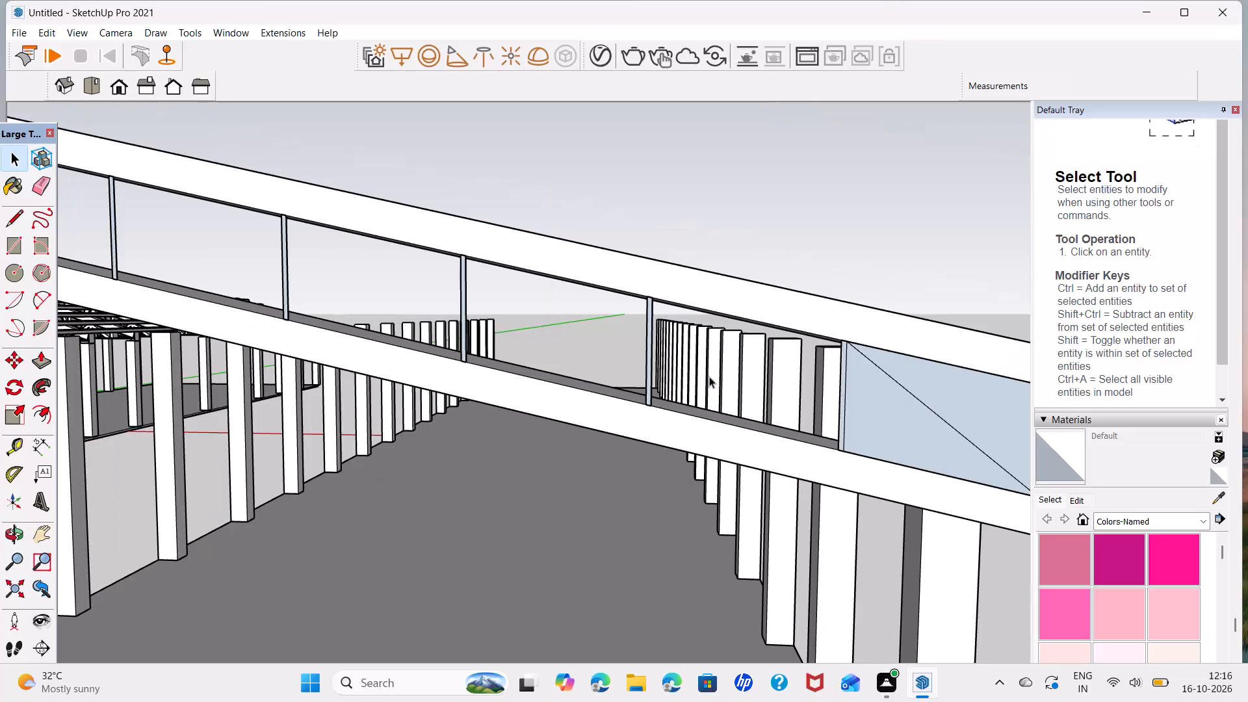
{"action": "middle_click_drag", "start_coordinate": [709, 376], "coordinate": [681, 365]}
{"action": "scroll", "coordinate": [580, 328], "scroll_direction": "up", "scroll_amount": 1}
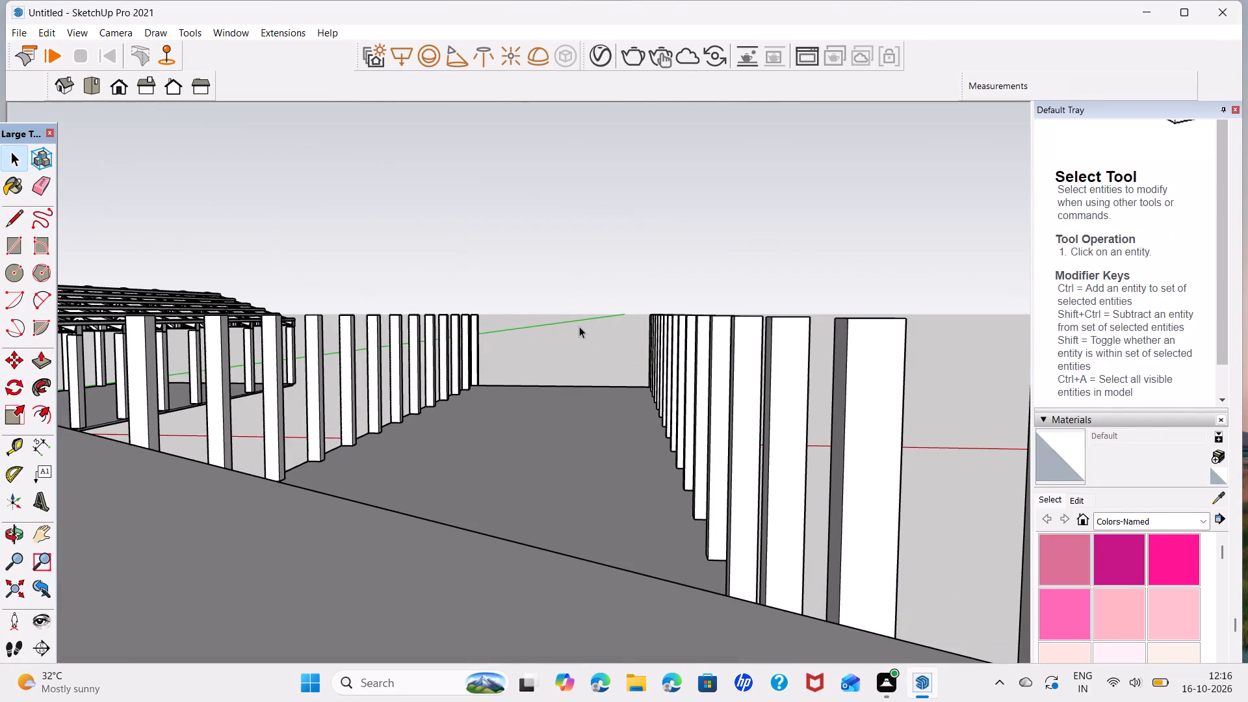
{"action": "scroll", "coordinate": [579, 326], "scroll_direction": "down", "scroll_amount": 1}
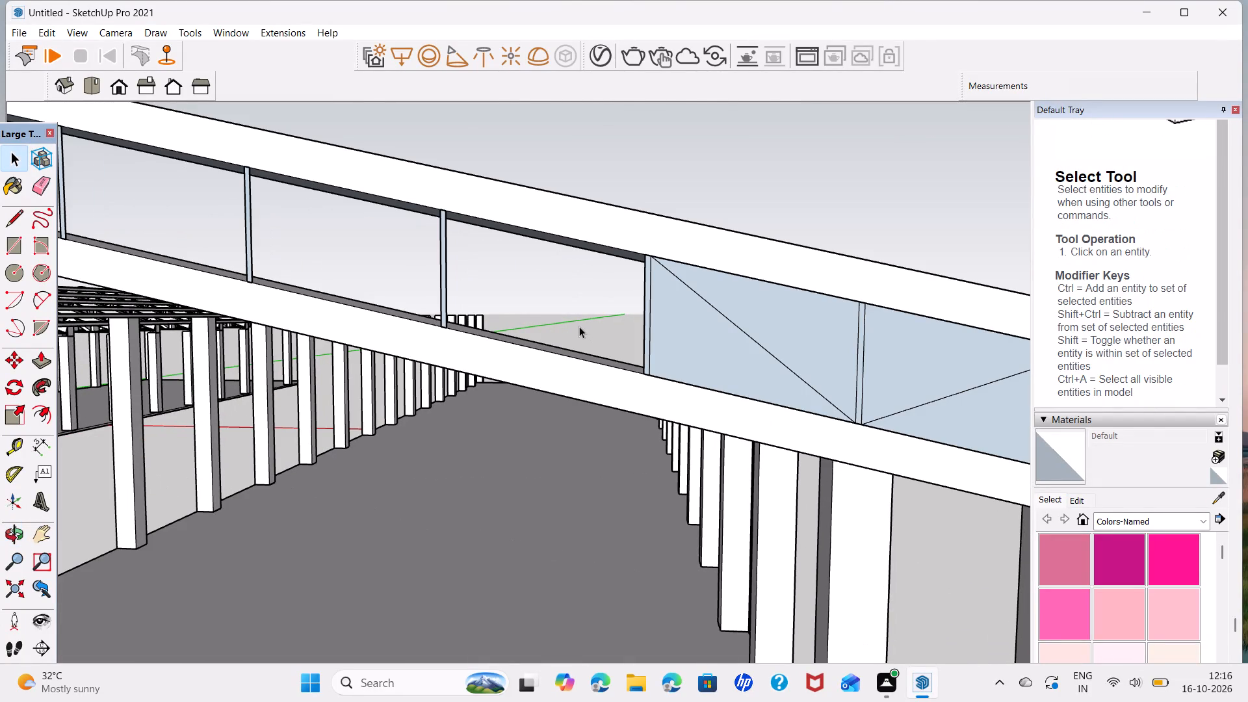
{"action": "key", "text": "l"}
{"action": "left_click", "coordinate": [444, 211]}
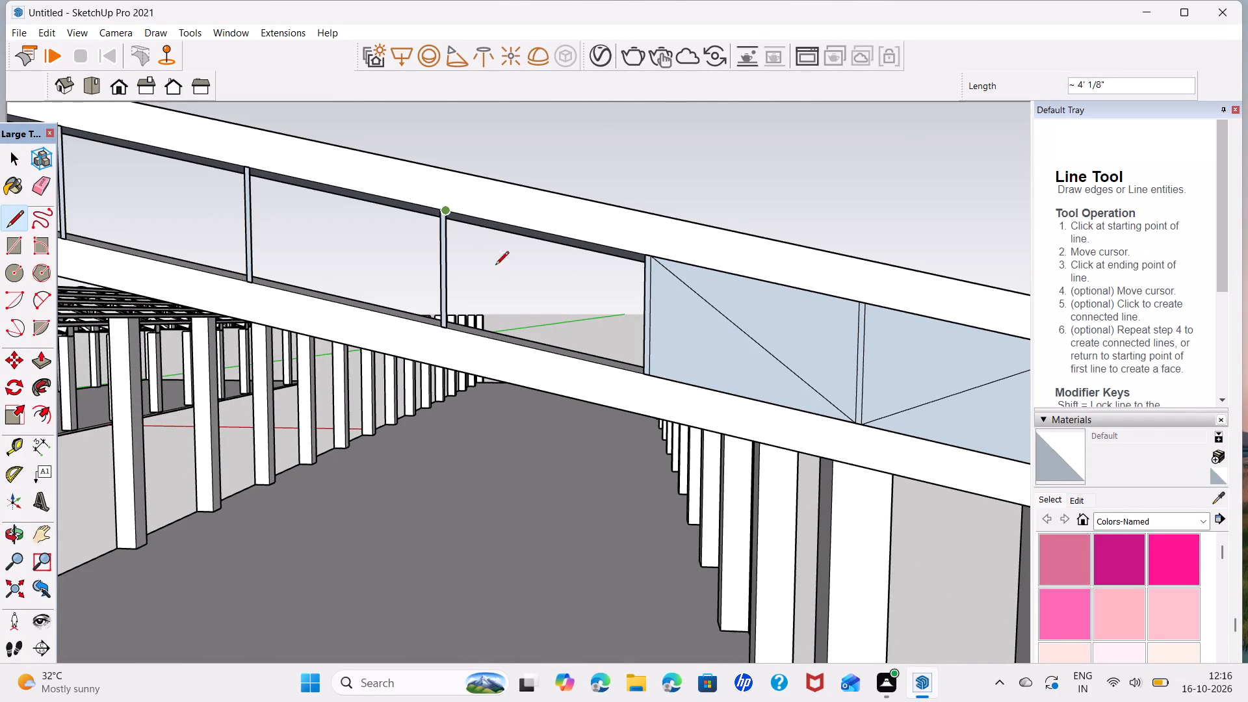
{"action": "left_click", "coordinate": [645, 372]}
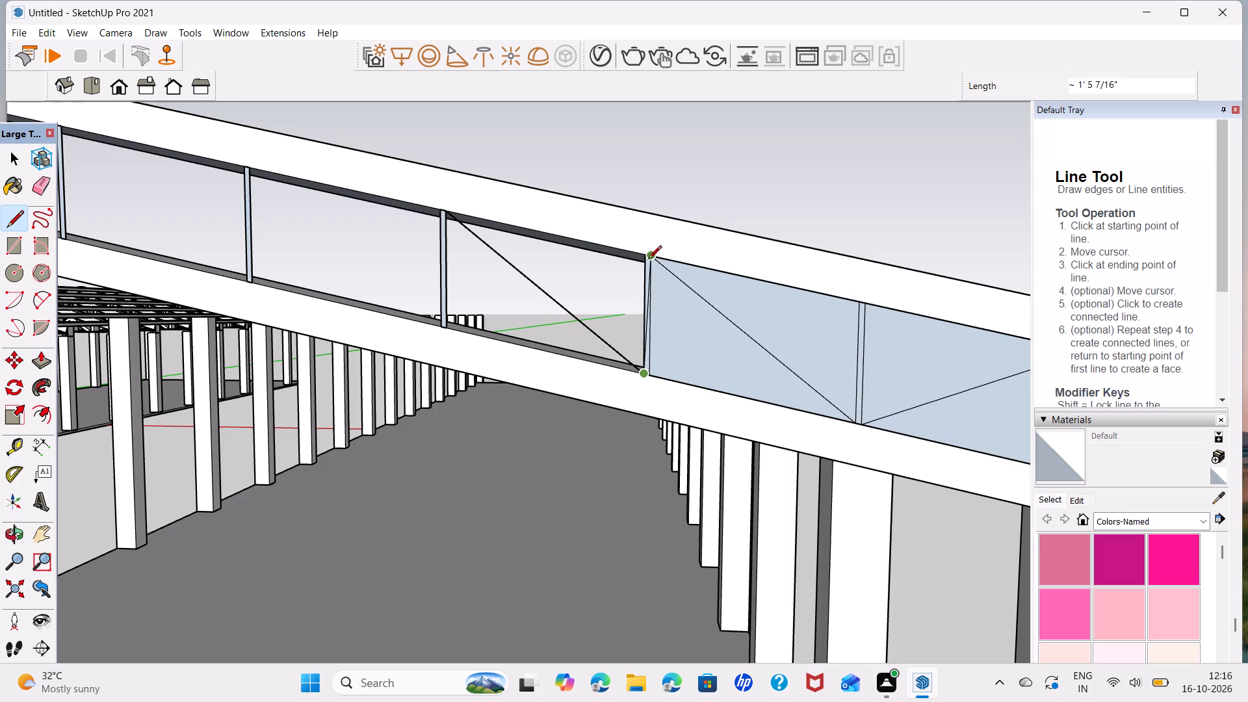
{"action": "left_click", "coordinate": [647, 255]}
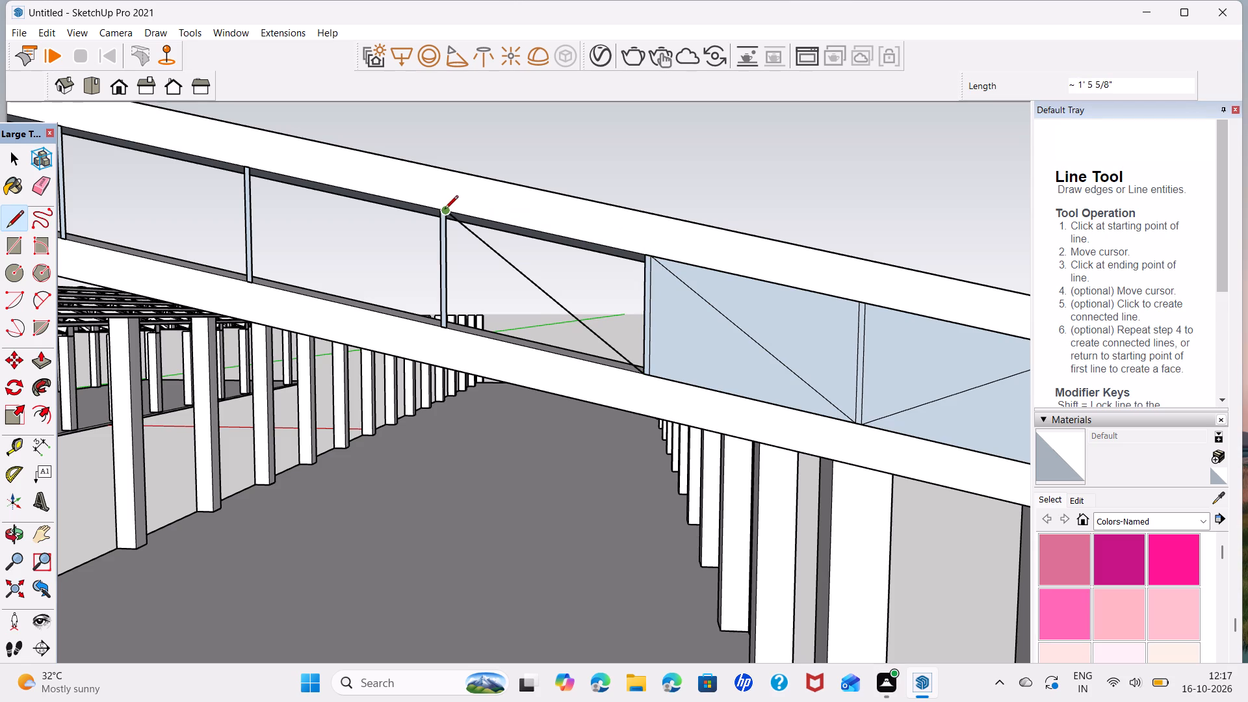
{"action": "left_click", "coordinate": [445, 210]}
{"action": "left_click", "coordinate": [643, 261]}
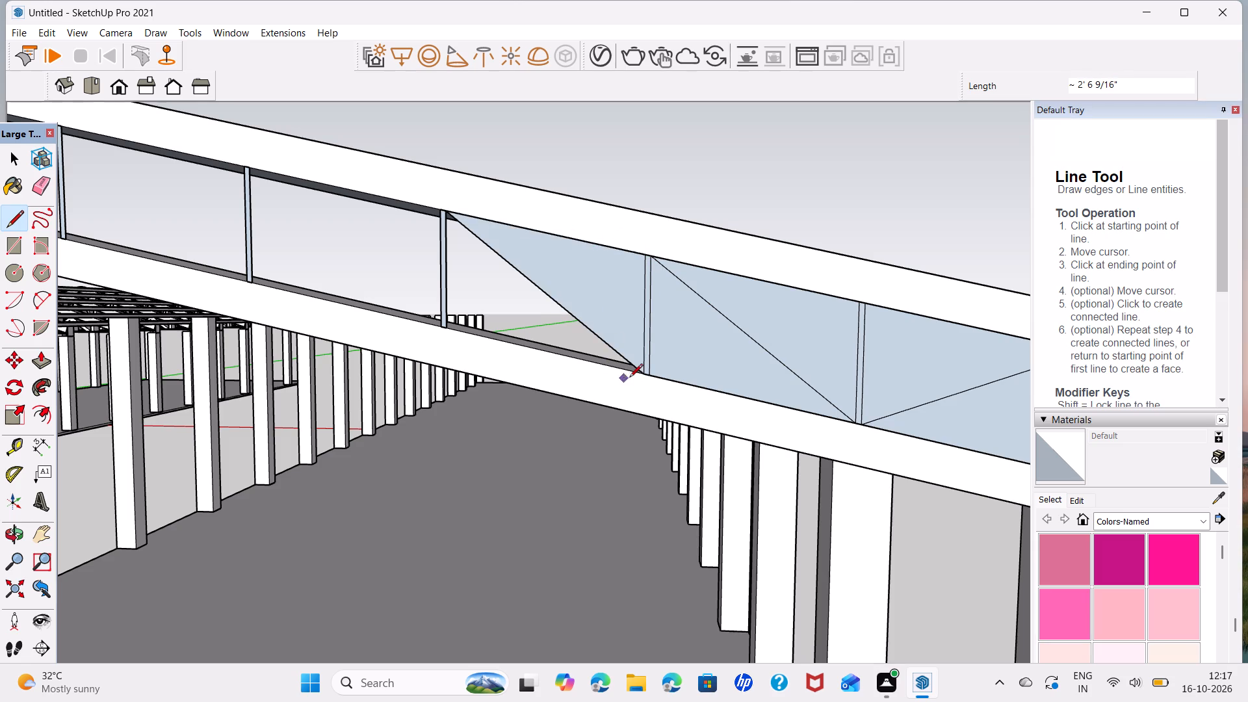
{"action": "left_click", "coordinate": [638, 376]}
{"action": "left_click", "coordinate": [452, 327]}
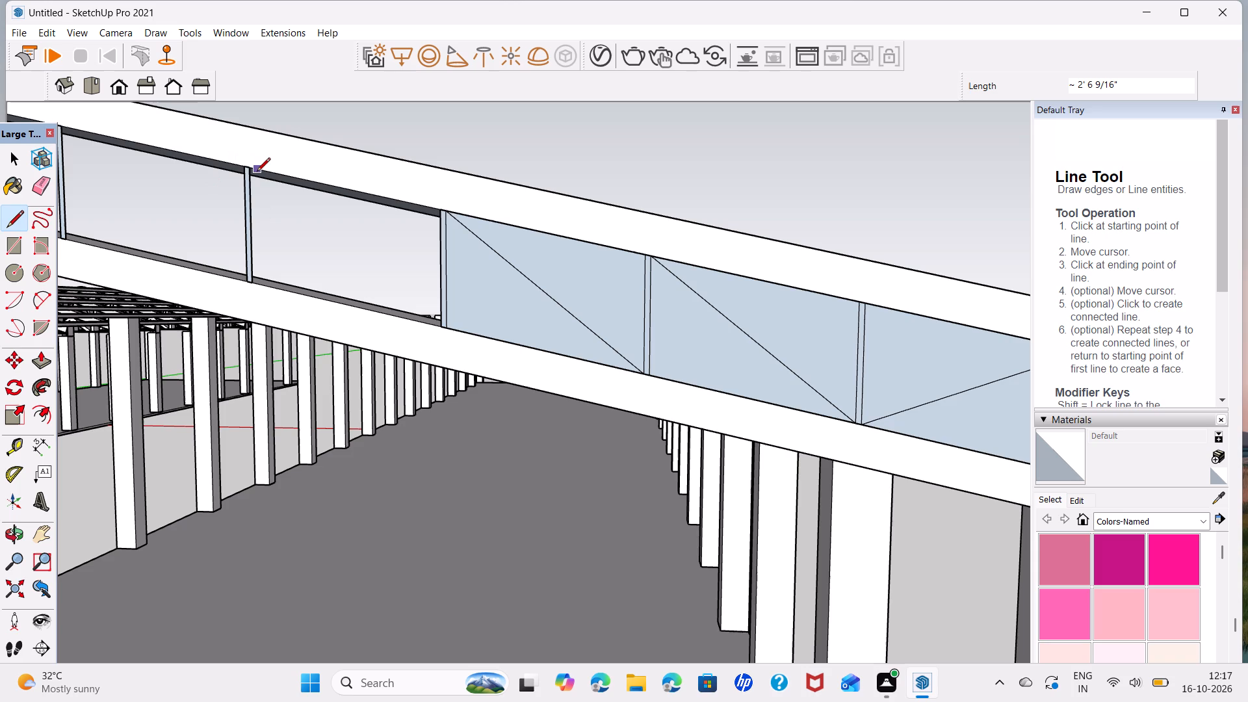
Draw a matching diagonal in the fourth bay from the eave and trace its edges to fill both triangles with faces.
{"action": "left_click", "coordinate": [249, 173]}
{"action": "left_click", "coordinate": [440, 331]}
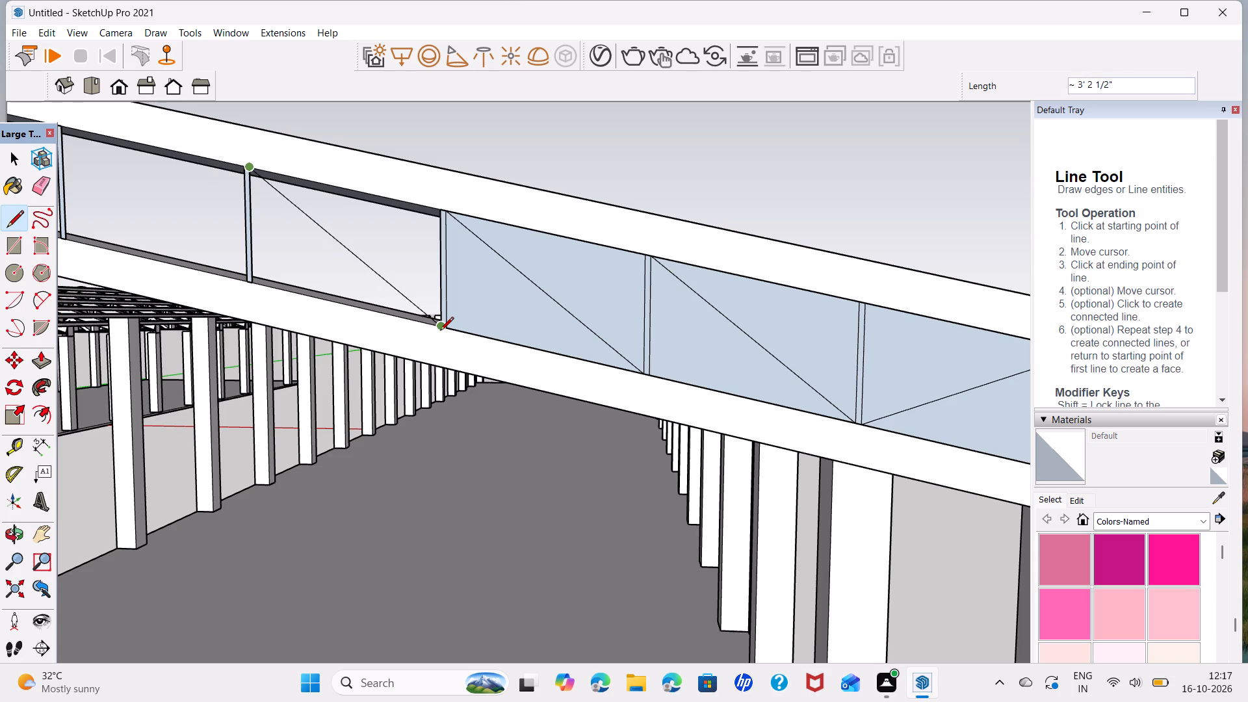
{"action": "left_click", "coordinate": [253, 282]}
{"action": "left_click", "coordinate": [248, 170]}
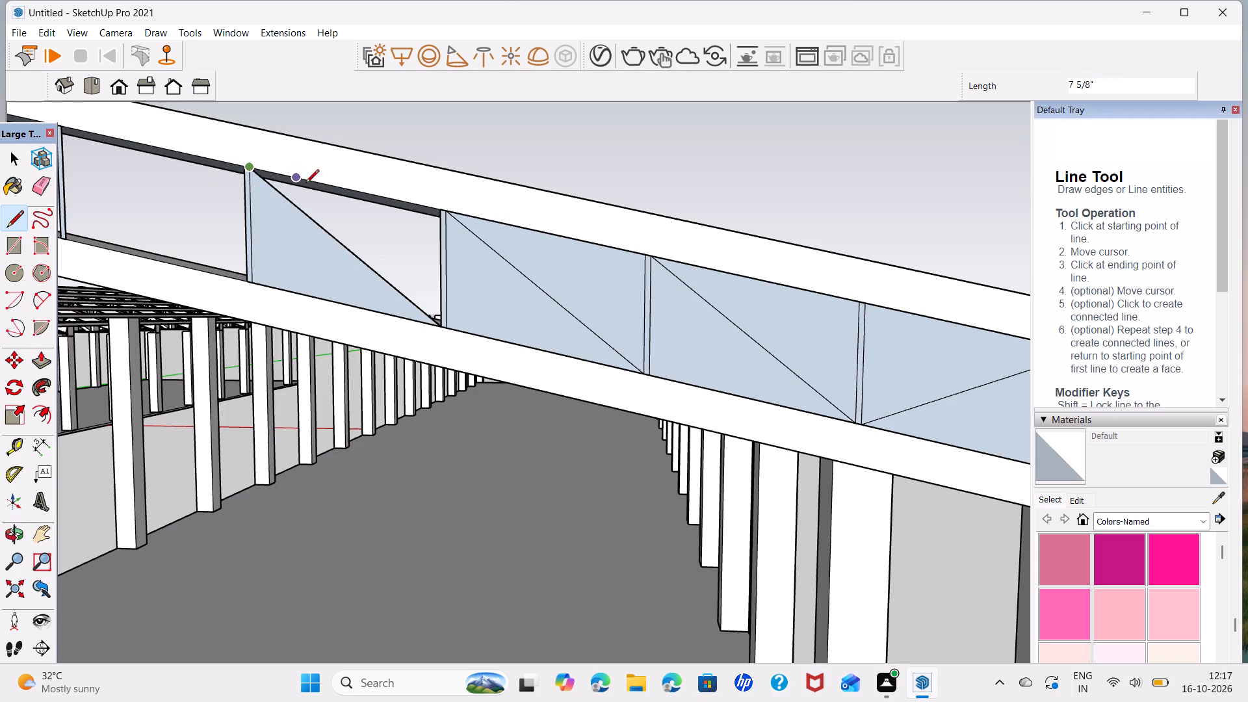
{"action": "left_click", "coordinate": [439, 213]}
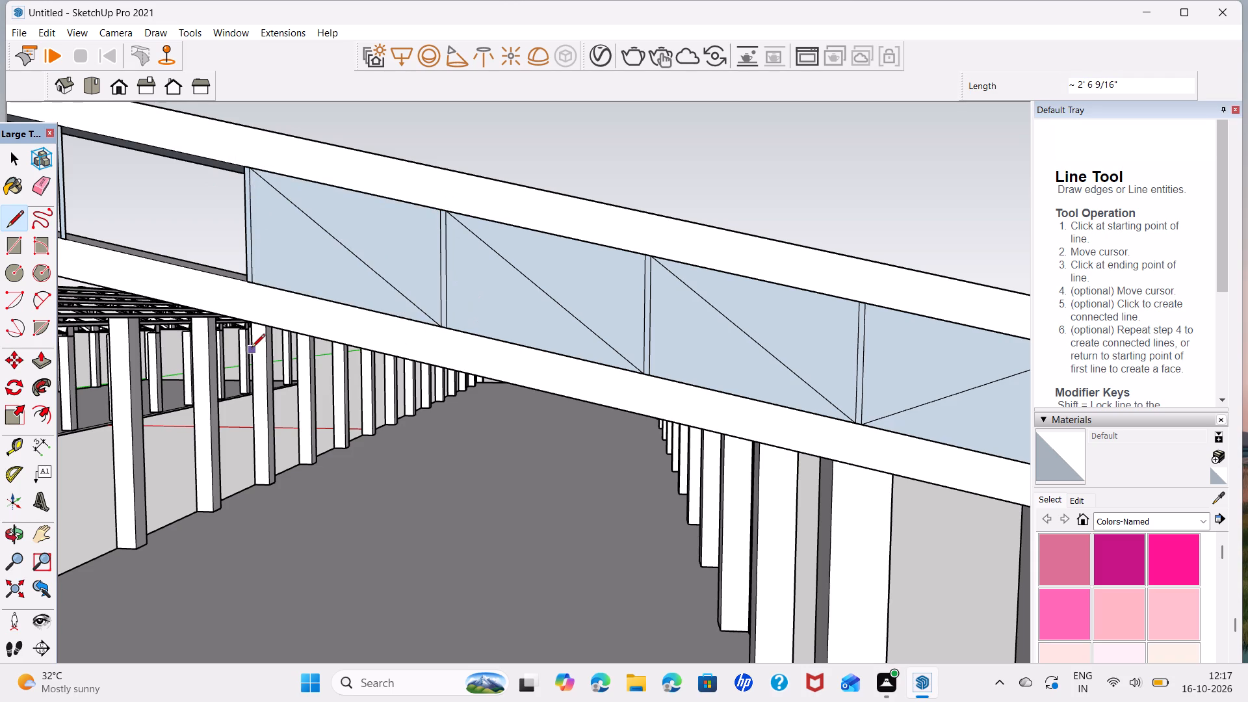
Draw a diagonal in the fifth bay from the eave, descending toward the eave, and trace its edges to fill both triangles with faces.
{"action": "middle_click_drag", "start_coordinate": [252, 348], "coordinate": [389, 382], "text": "shift"}
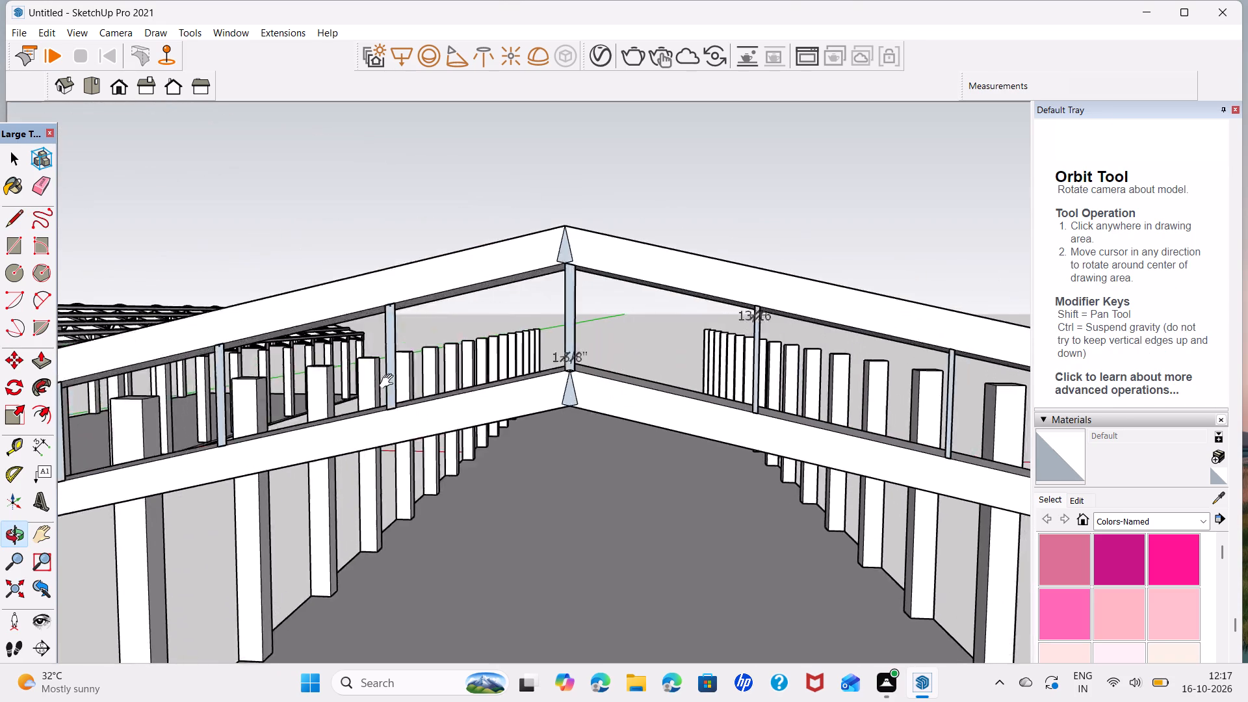
{"action": "middle_click_drag", "start_coordinate": [389, 382], "coordinate": [326, 367], "text": "shift"}
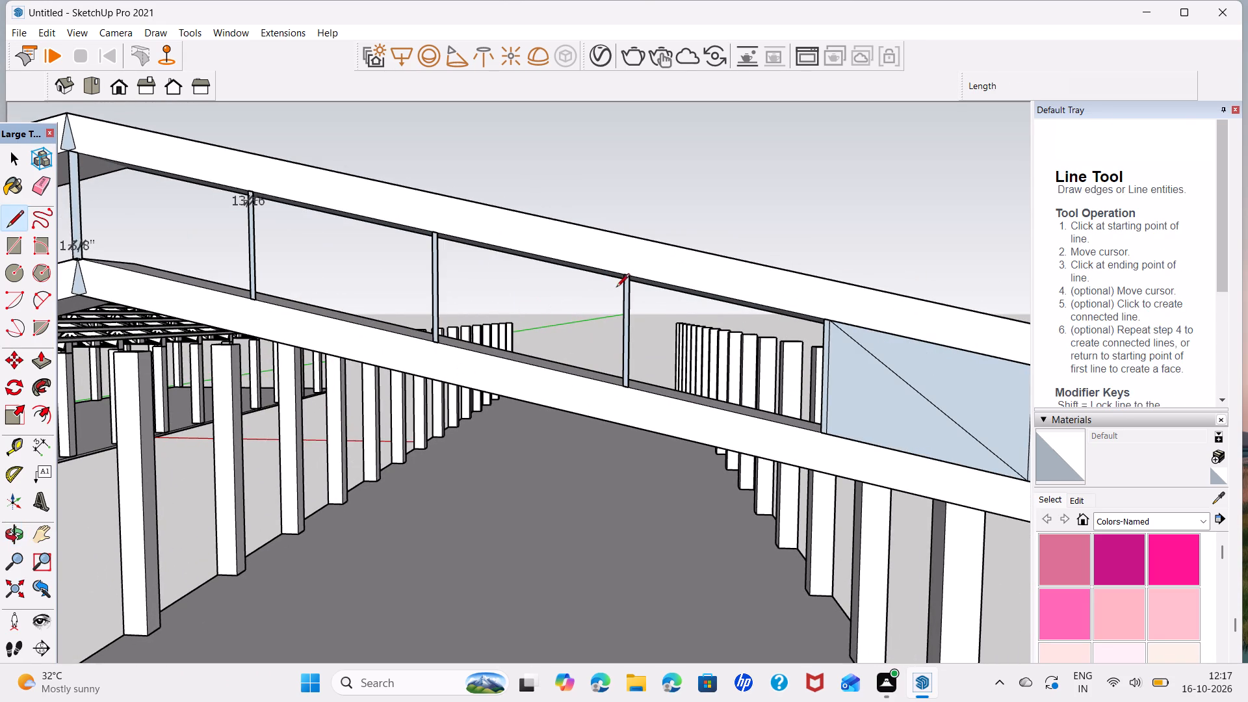
{"action": "left_click", "coordinate": [627, 280]}
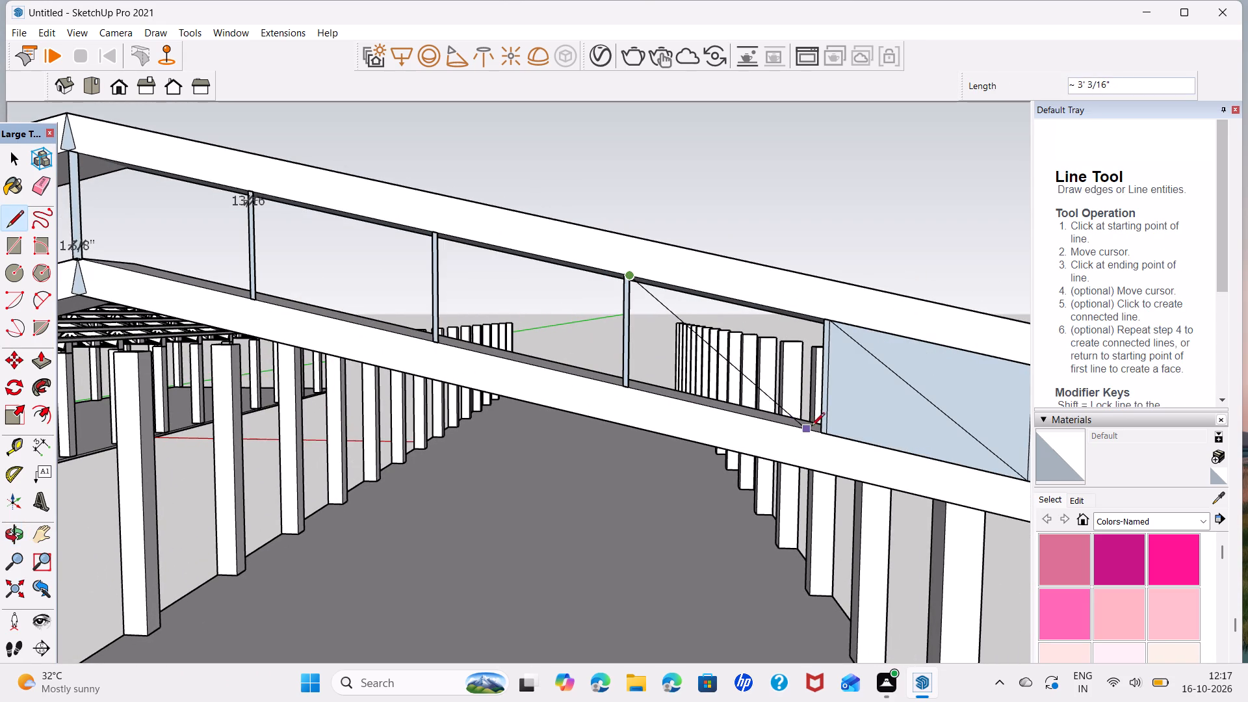
{"action": "left_click", "coordinate": [822, 434]}
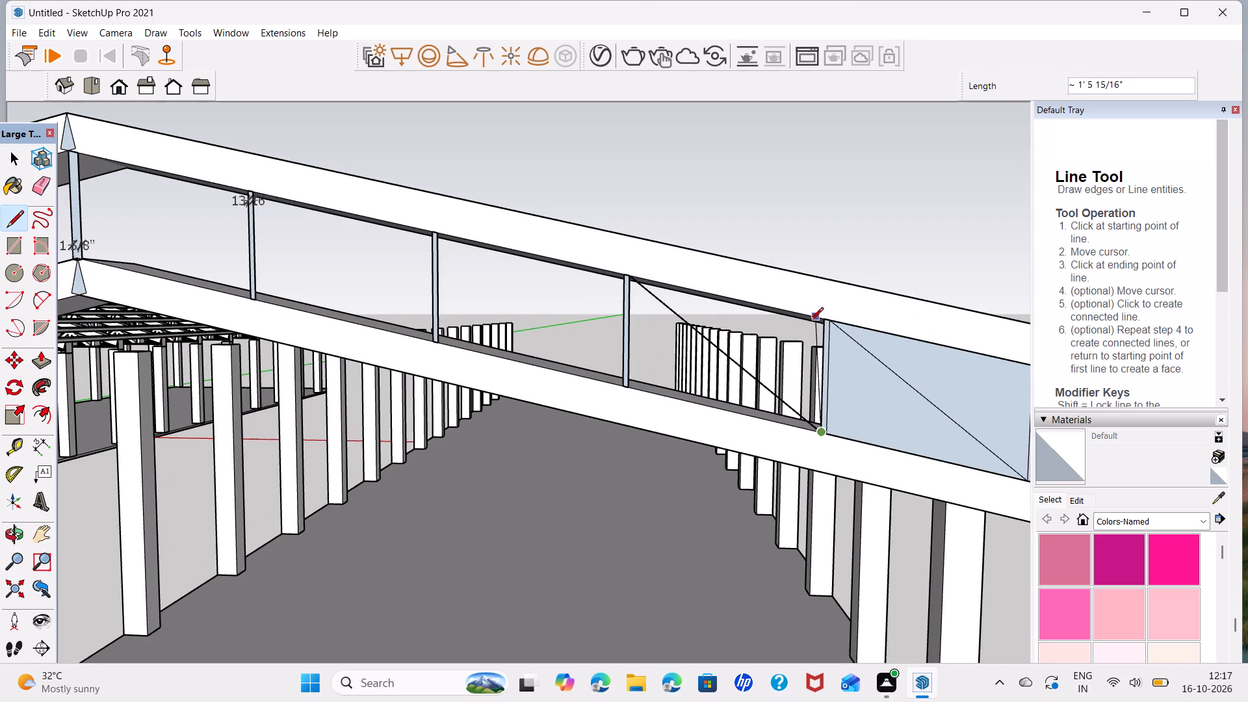
{"action": "left_click", "coordinate": [630, 387]}
{"action": "left_click", "coordinate": [634, 279]}
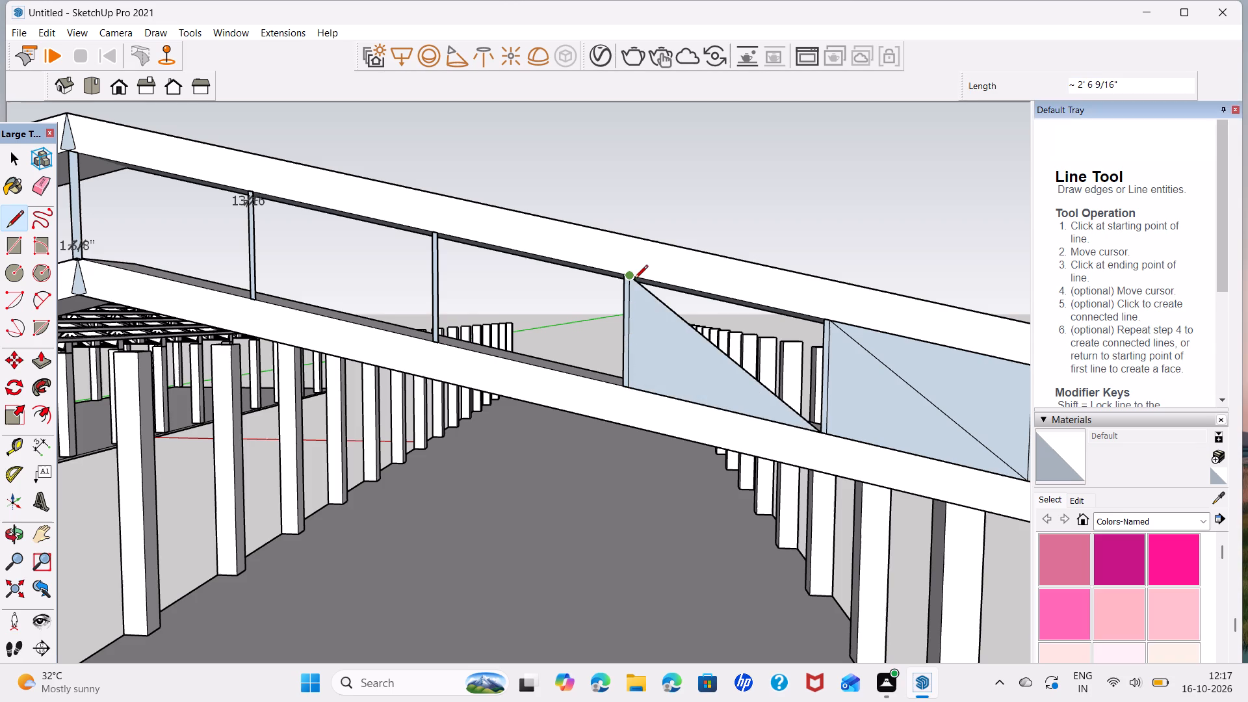
{"action": "left_click", "coordinate": [824, 324]}
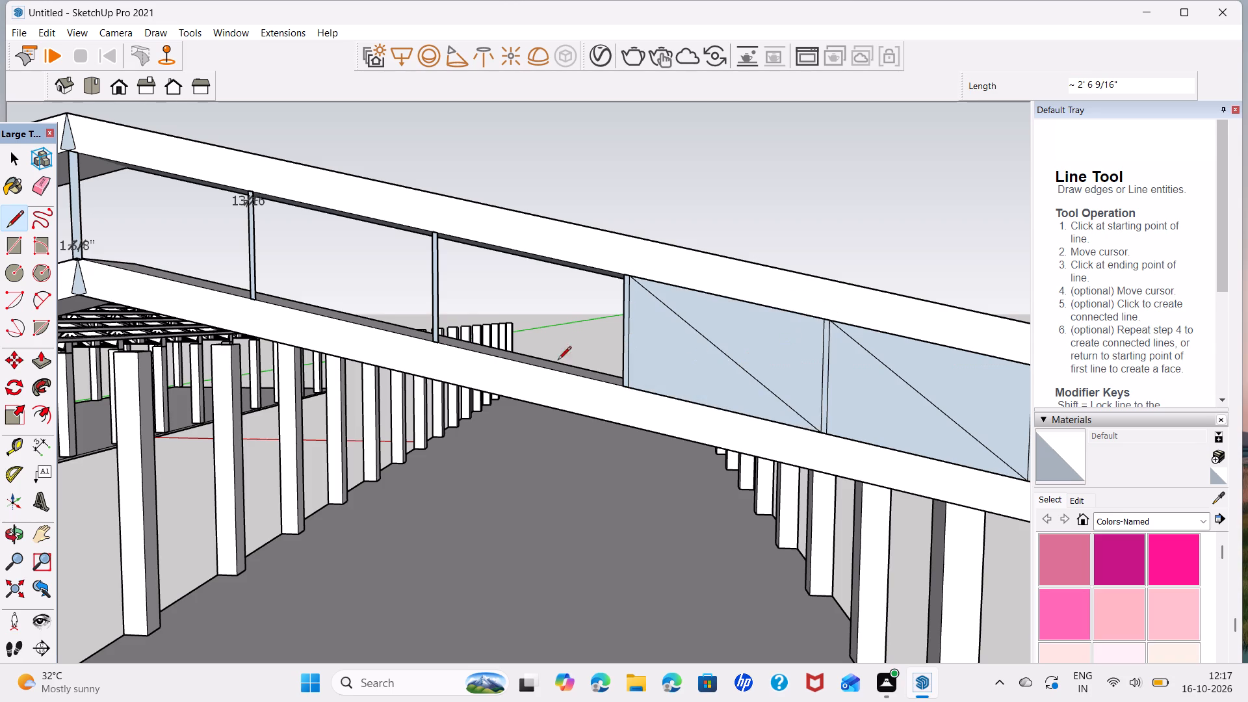
Draw a matching diagonal about 3' 2" long in the sixth bay from the eave and trace the beam edges to fill both triangles.
{"action": "left_click", "coordinate": [441, 236]}
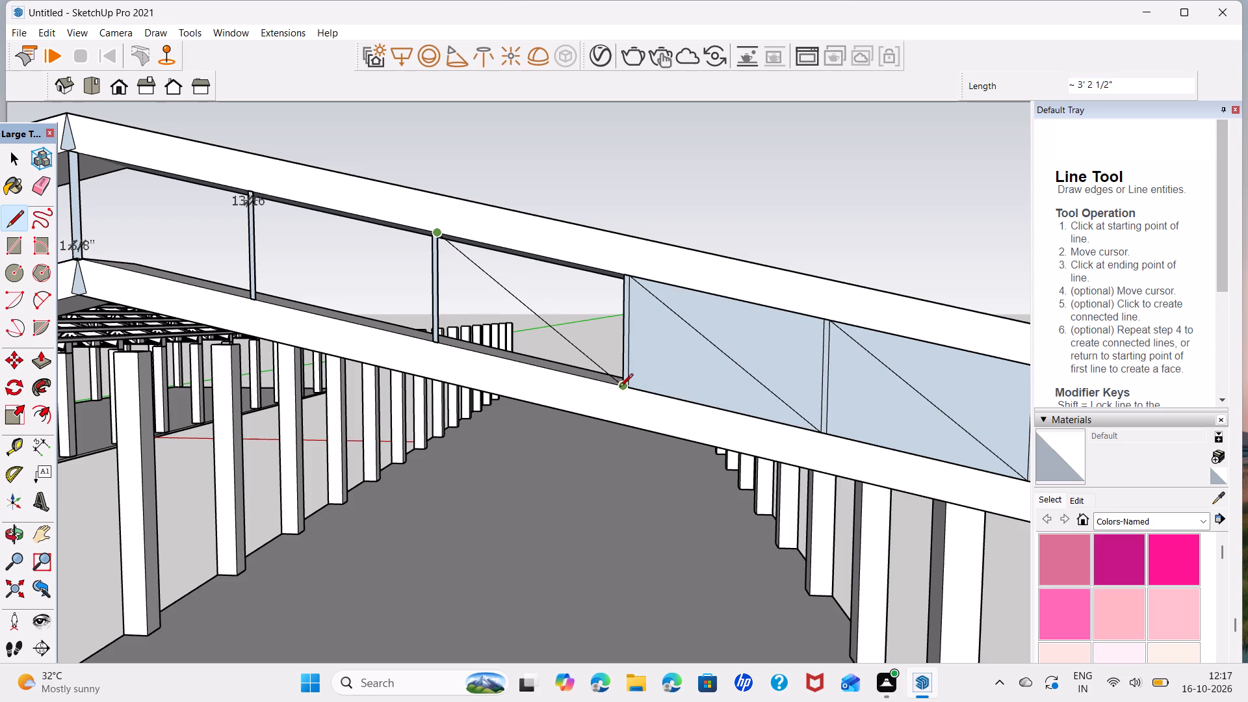
{"action": "left_click", "coordinate": [619, 388]}
{"action": "left_click", "coordinate": [443, 340]}
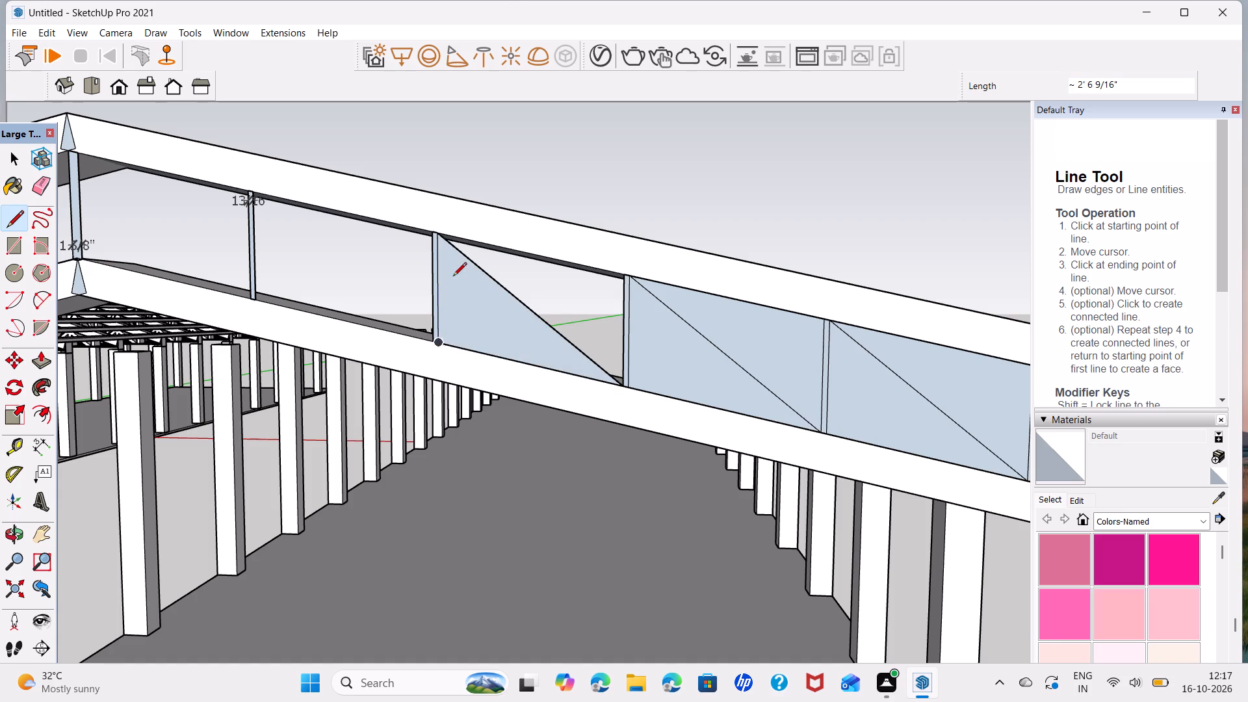
{"action": "left_click", "coordinate": [620, 276]}
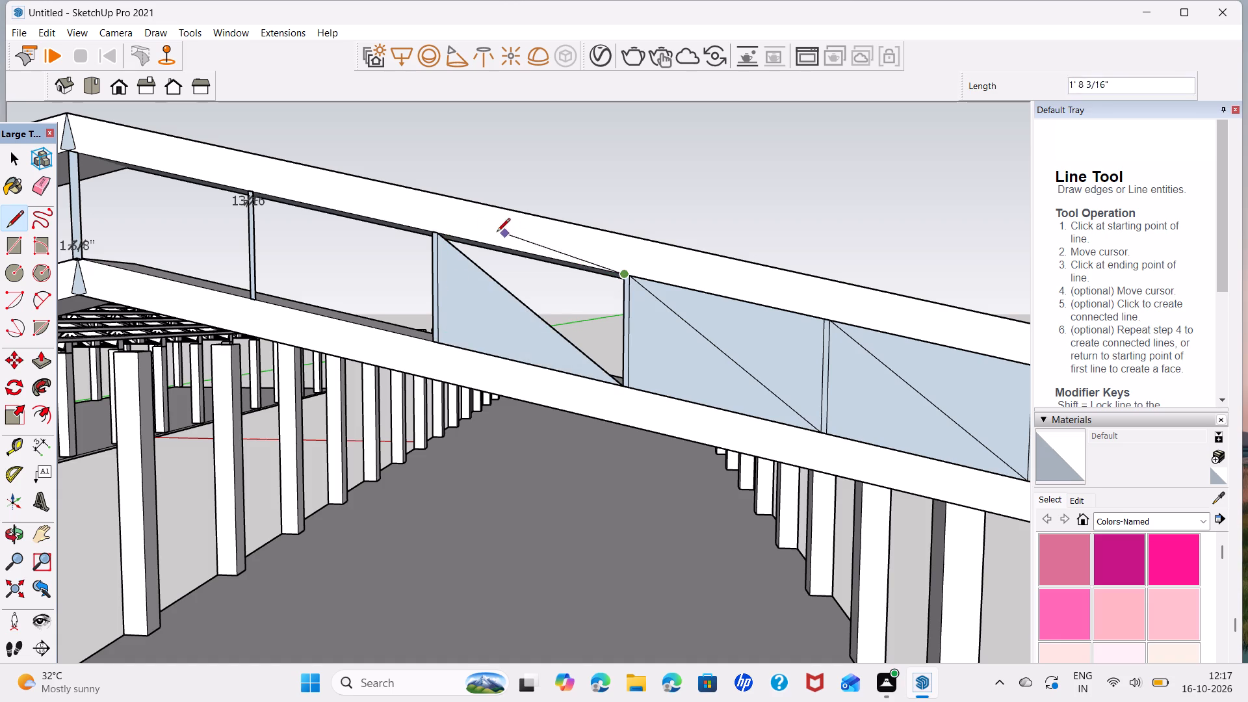
{"action": "left_click", "coordinate": [439, 230]}
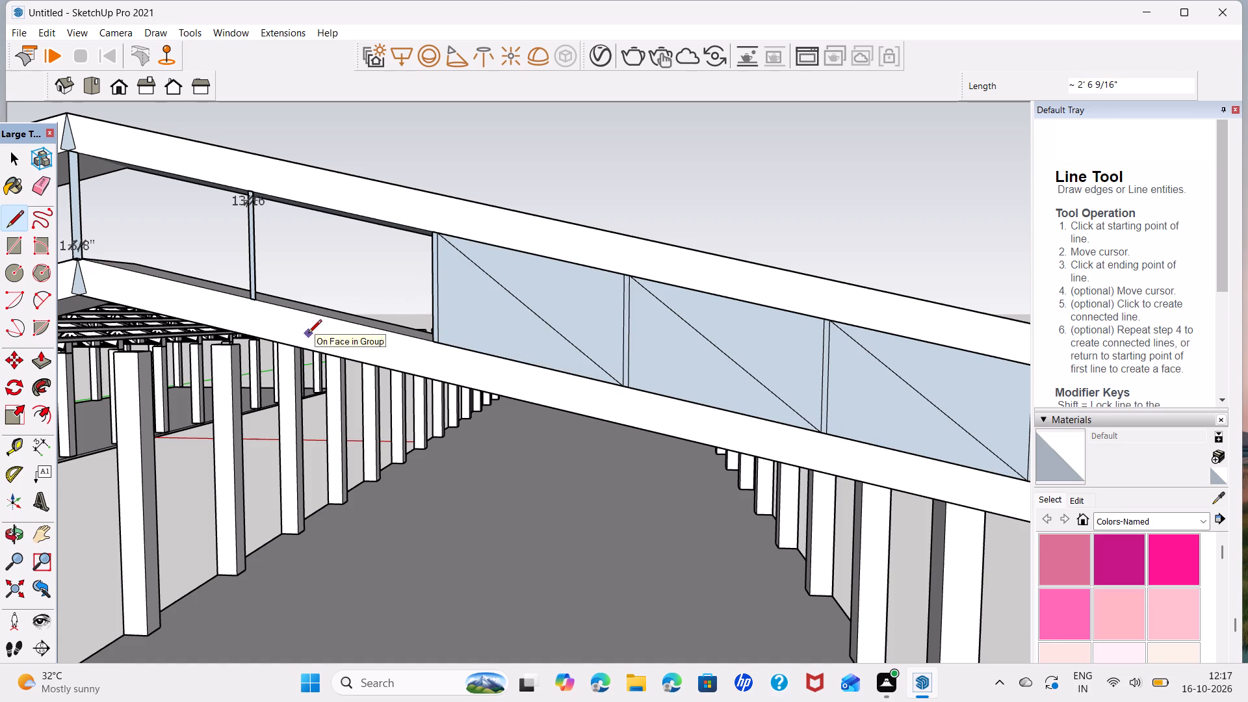
Delete the 13/16" dimension at the top of the first post beside the ridge post.
{"action": "middle_click_drag", "start_coordinate": [308, 334], "coordinate": [444, 389], "text": "shift"}
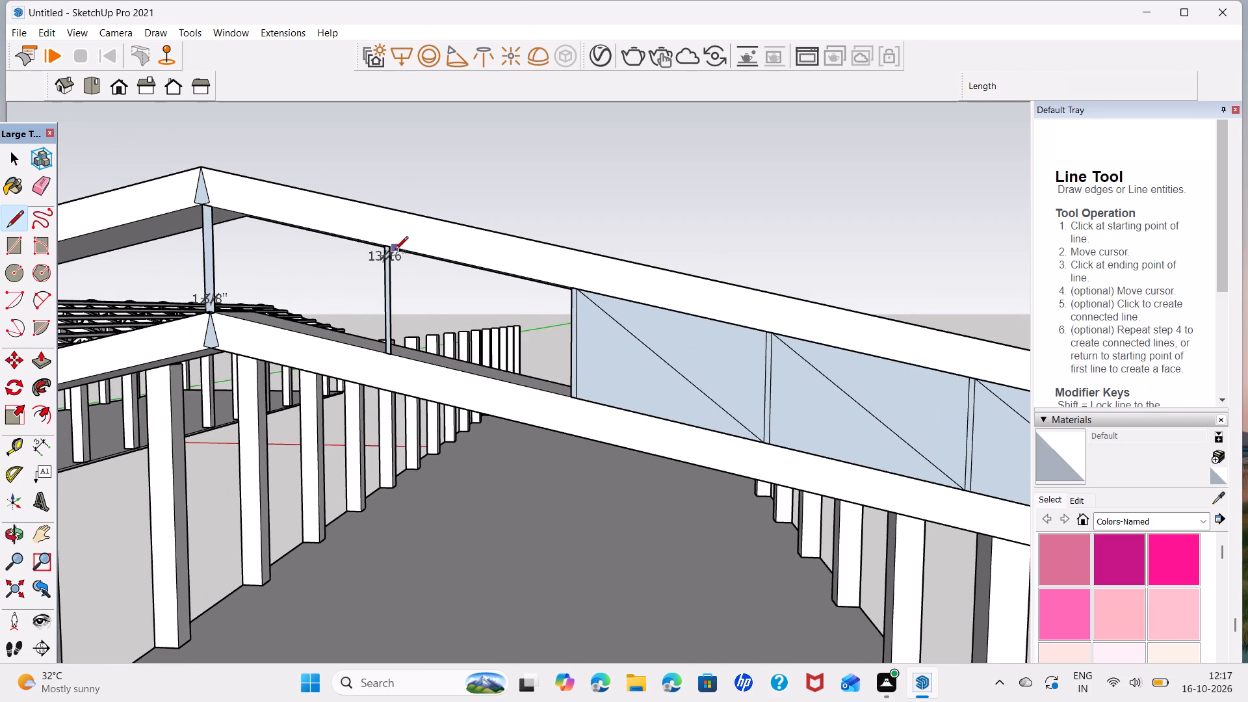
{"action": "key", "text": "space"}
{"action": "left_click", "coordinate": [391, 262]}
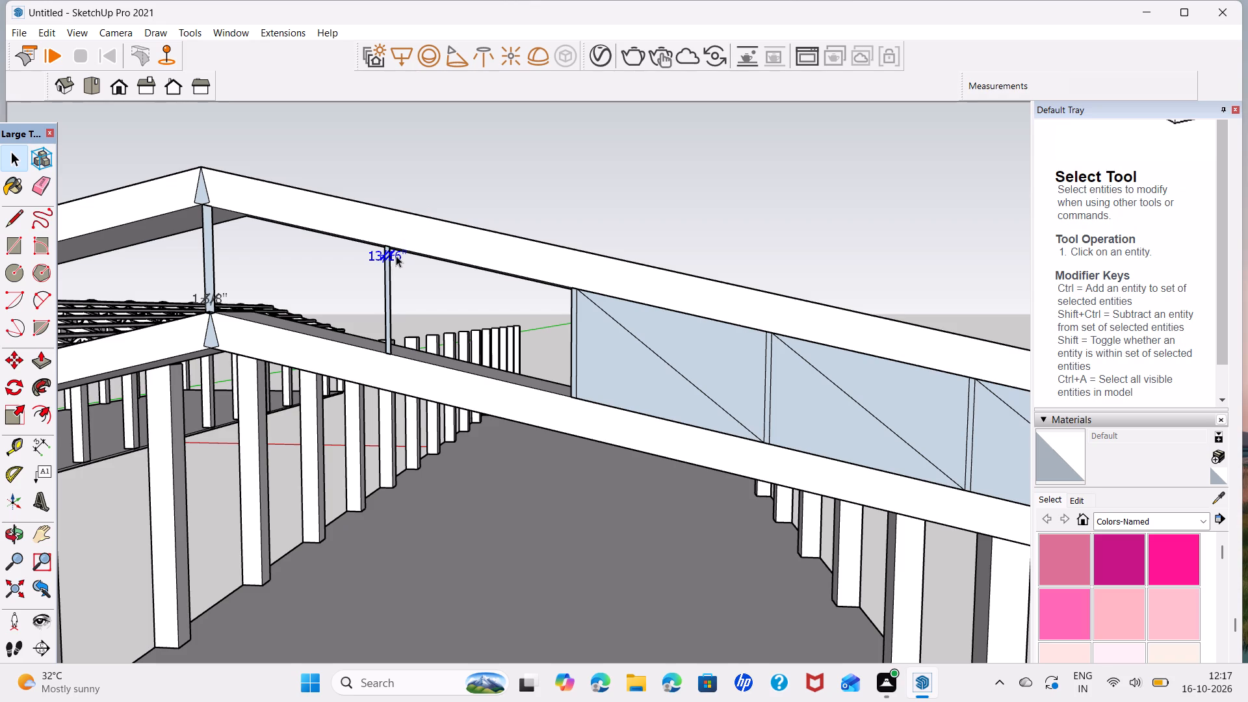
{"action": "key", "text": "Delete"}
Draw a diagonal descending toward the eave in the second bay from the ridge and trace its edges to fill both triangles with faces.
{"action": "key", "text": "l"}
{"action": "left_click", "coordinate": [389, 250]}
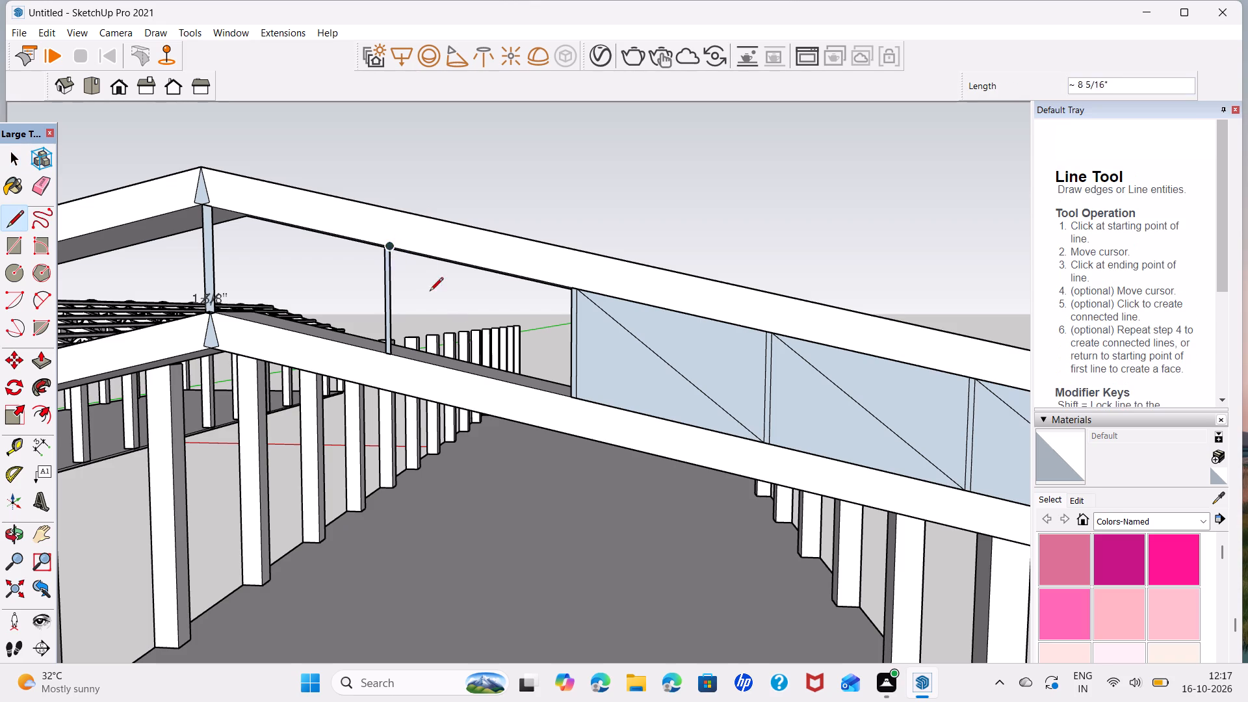
{"action": "left_click", "coordinate": [571, 397]}
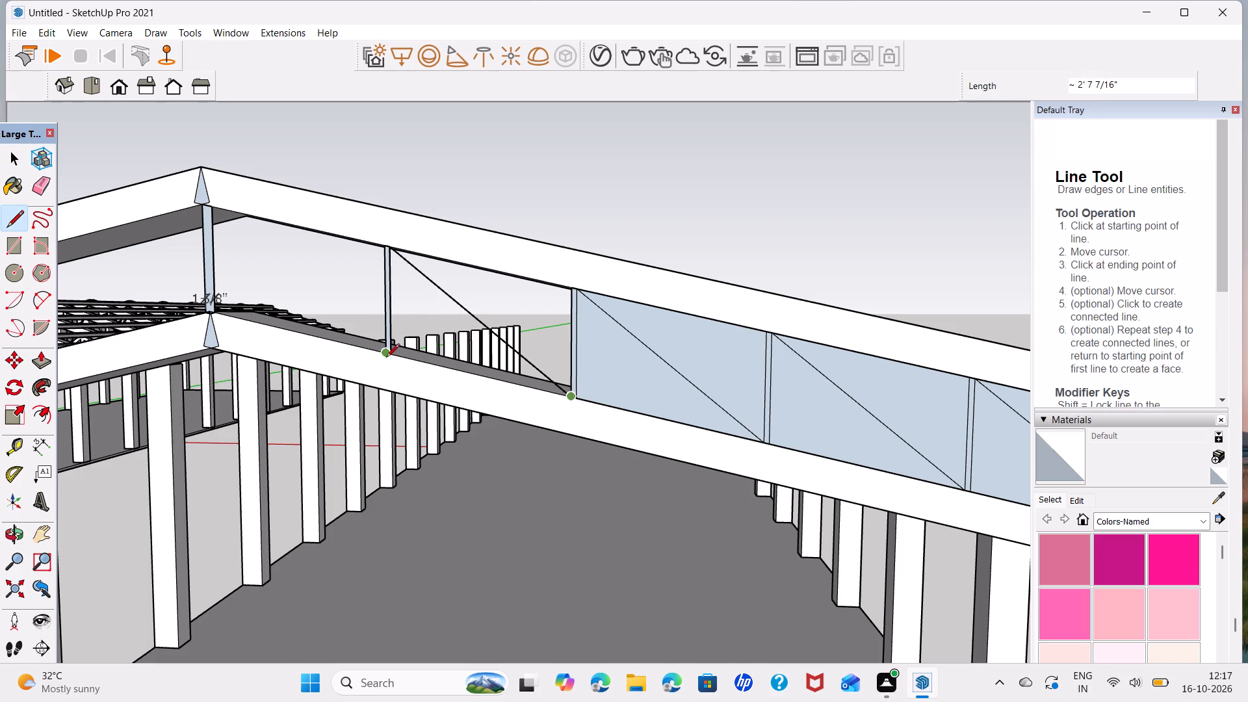
{"action": "left_click", "coordinate": [390, 357]}
{"action": "left_click", "coordinate": [396, 246]}
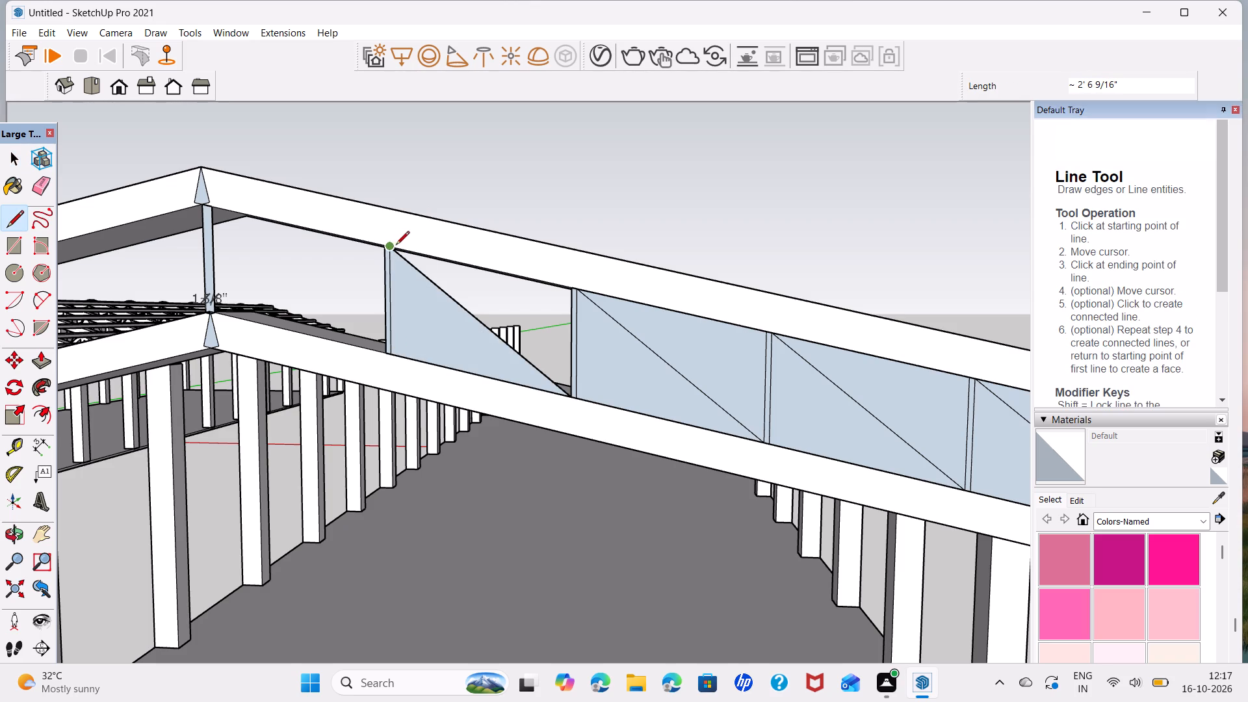
{"action": "left_click", "coordinate": [567, 291]}
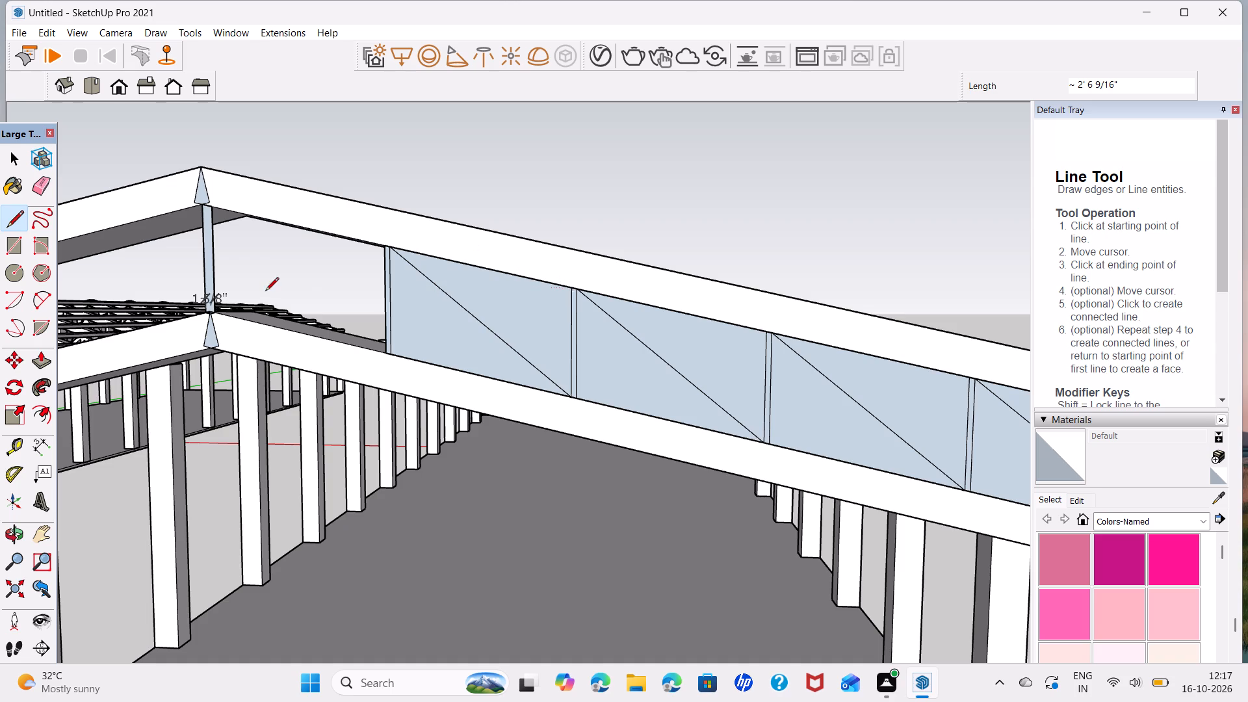
Draw a diagonal from the ridge post's top to the next post's base and trace the beam edges to fill both triangles with faces.
{"action": "left_click", "coordinate": [216, 206]}
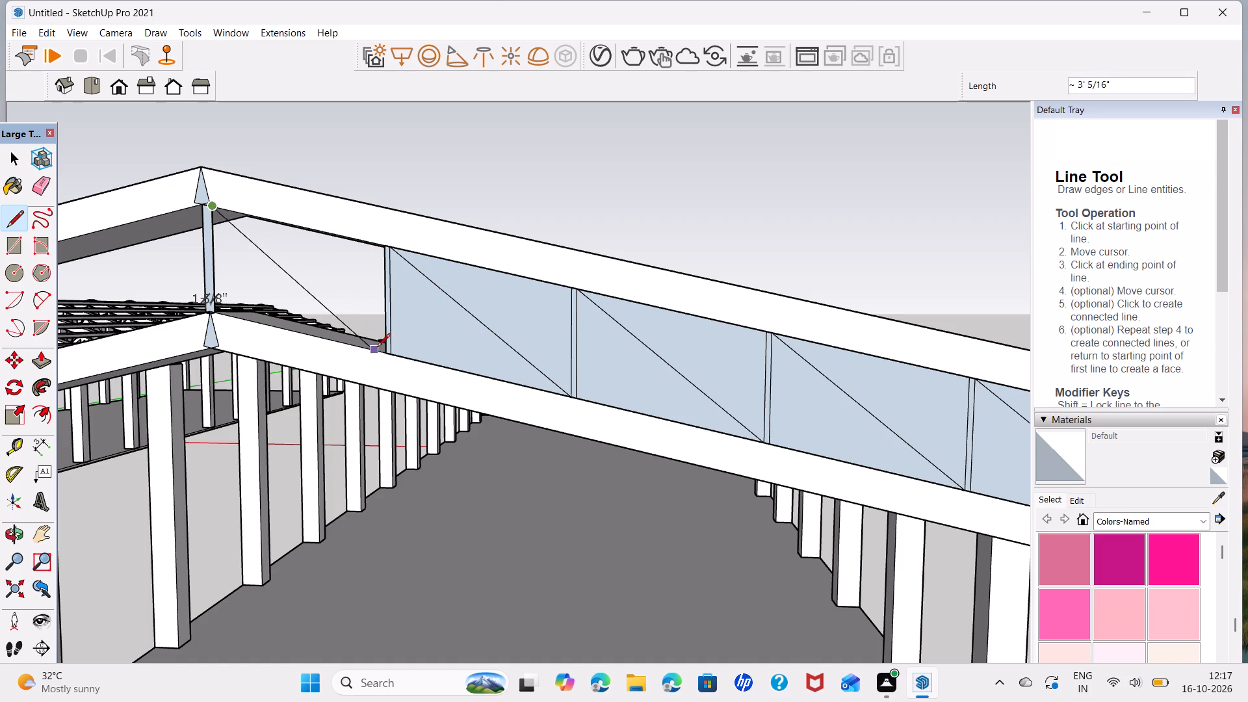
{"action": "left_click", "coordinate": [385, 354]}
{"action": "left_click", "coordinate": [218, 309]}
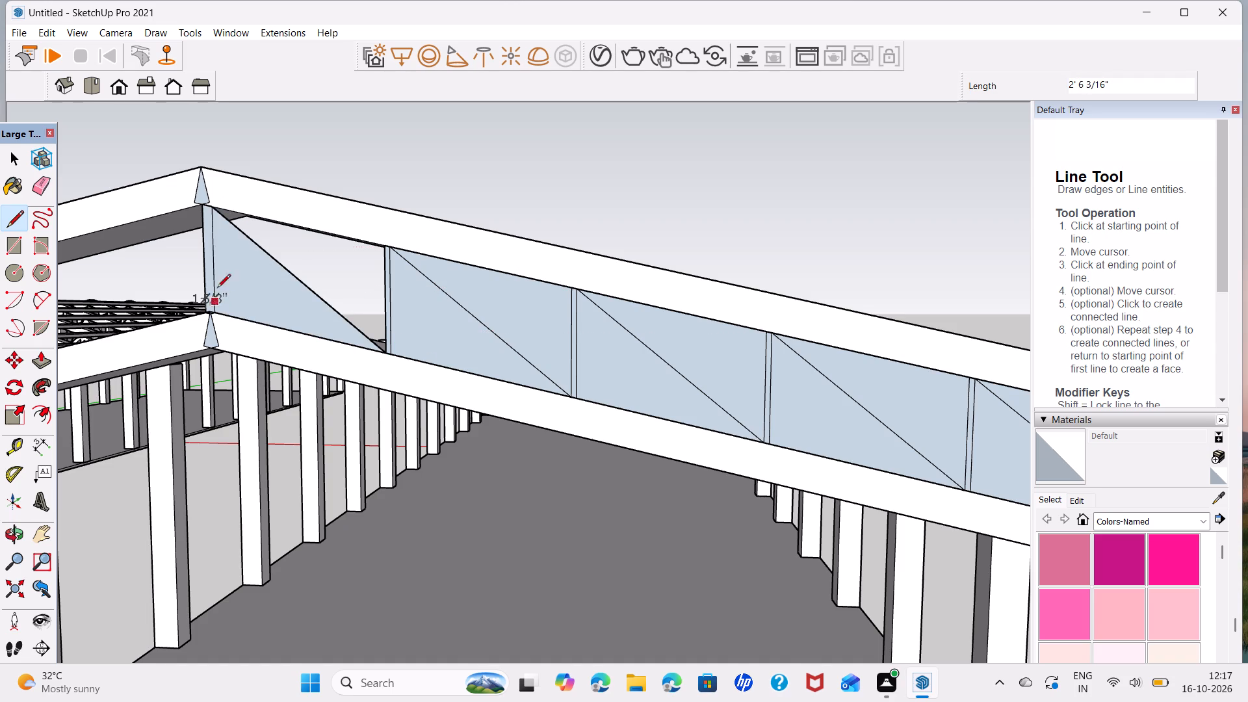
{"action": "left_click_drag", "start_coordinate": [223, 212], "coordinate": [229, 218]}
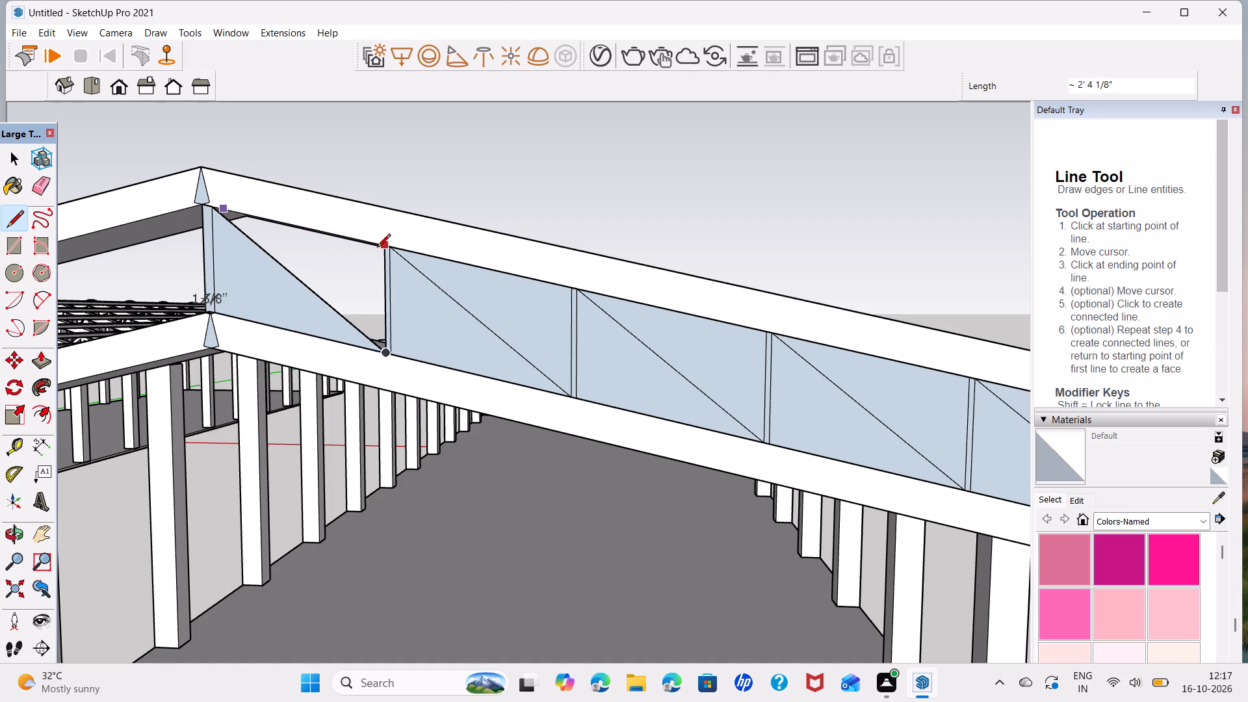
{"action": "left_click", "coordinate": [384, 248]}
{"action": "left_click", "coordinate": [214, 209]}
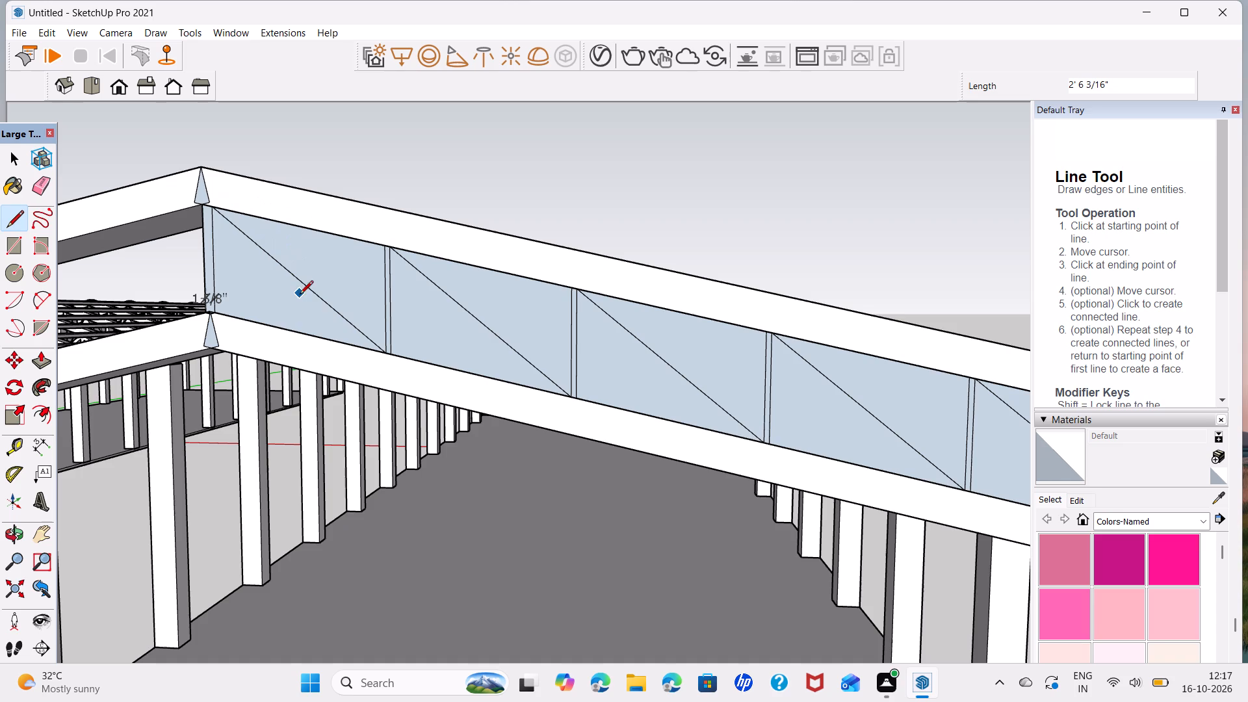
Draw a mirrored diagonal in the ridge bay of the opposite slope, rising to the ridge post's top, and fill both triangles with faces.
{"action": "middle_click_drag", "start_coordinate": [266, 338], "coordinate": [498, 395]}
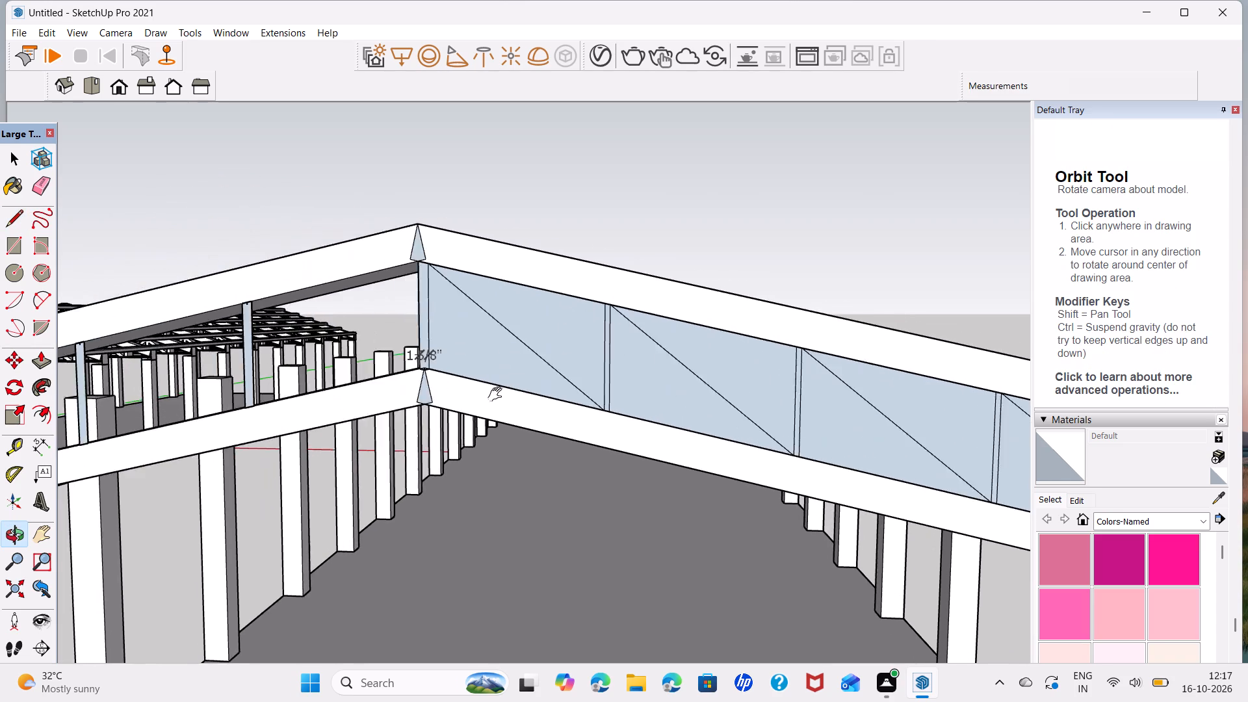
{"action": "middle_click_drag", "start_coordinate": [498, 395], "coordinate": [740, 395]}
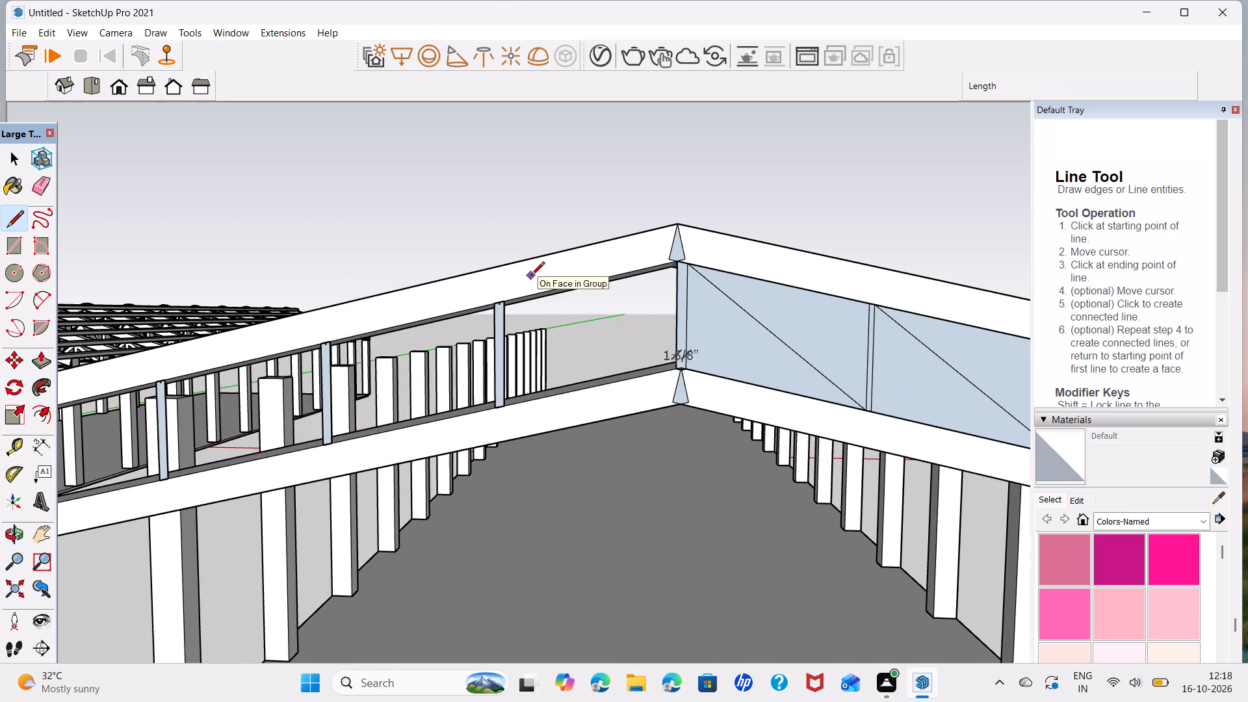
{"action": "left_click", "coordinate": [510, 405]}
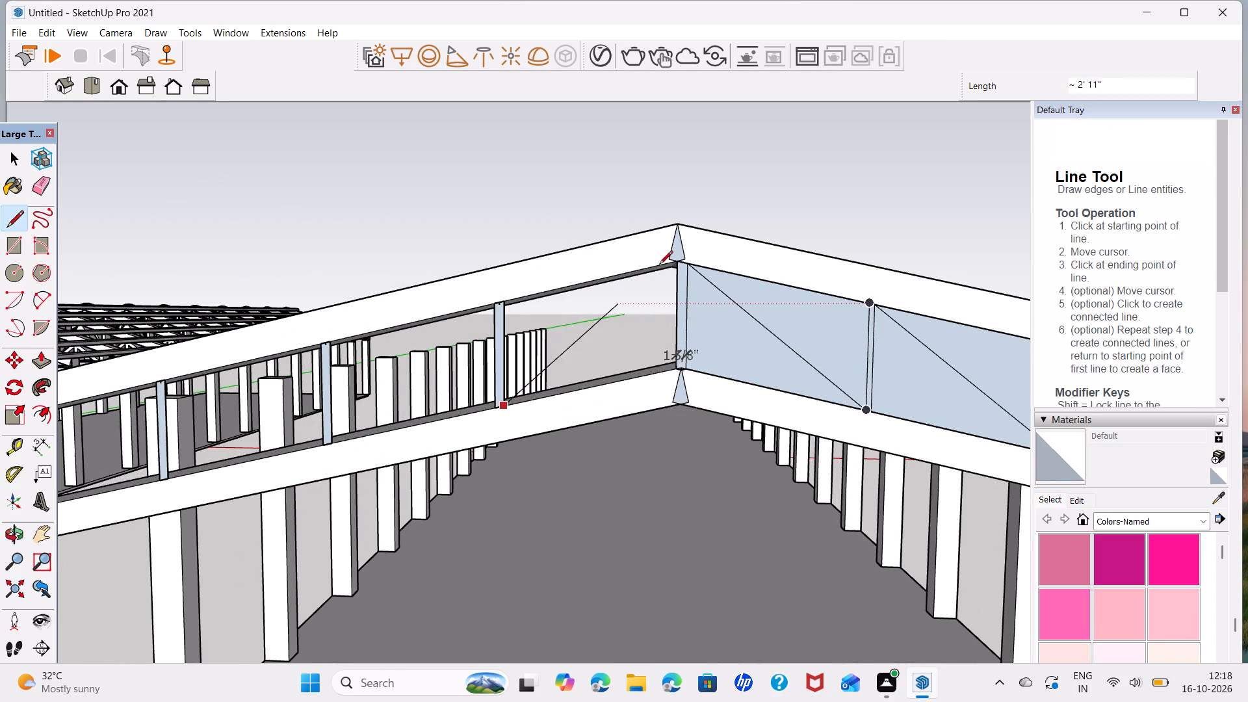
{"action": "left_click", "coordinate": [675, 260]}
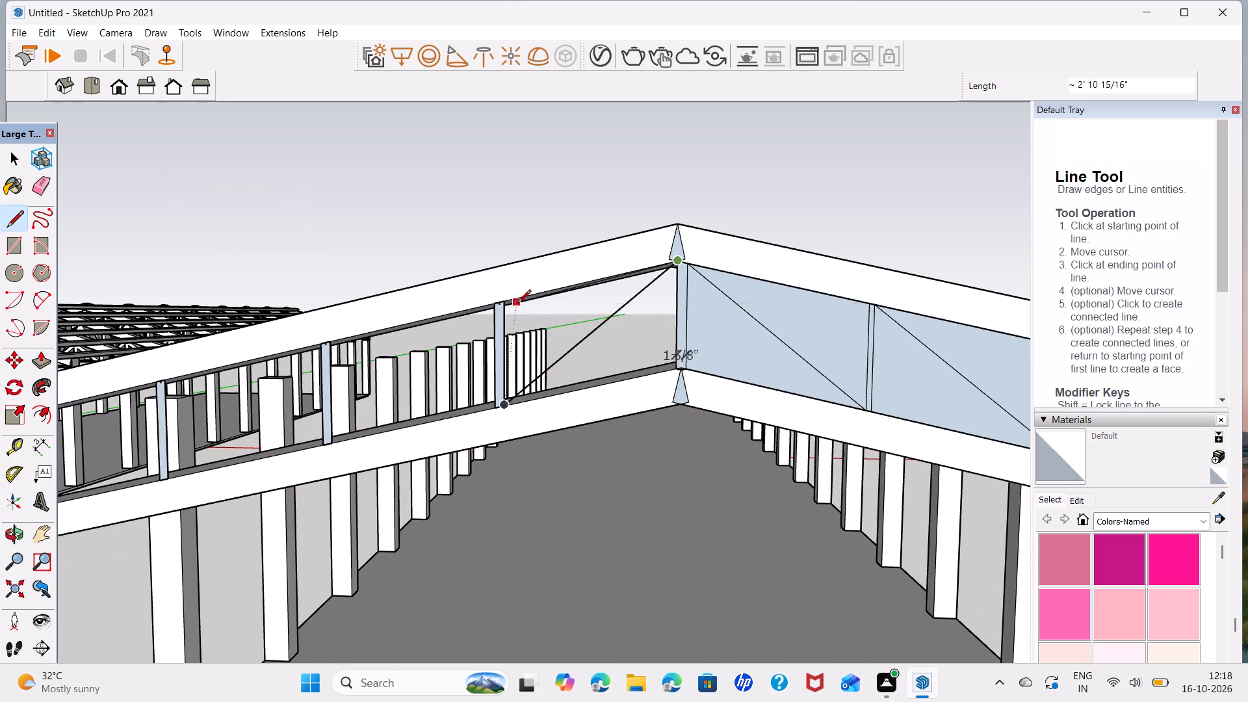
{"action": "left_click", "coordinate": [507, 300]}
{"action": "left_click", "coordinate": [506, 406]}
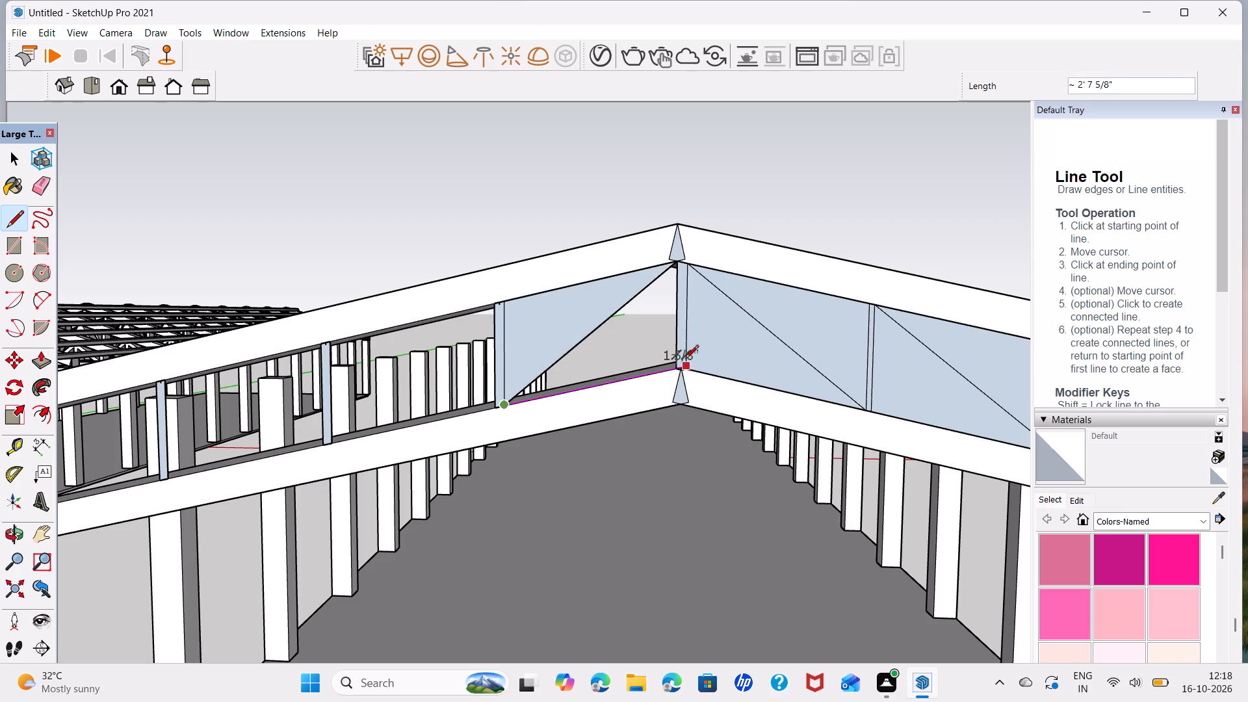
{"action": "left_click", "coordinate": [677, 370]}
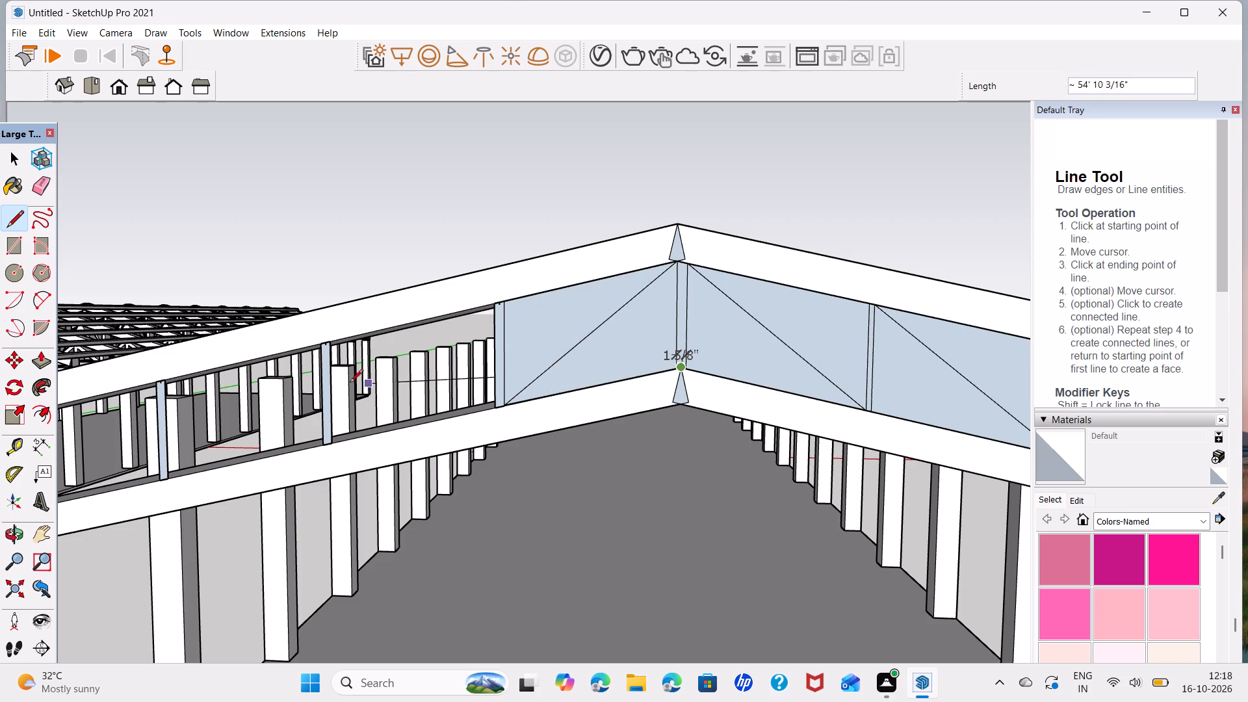
{"action": "key", "text": "space"}
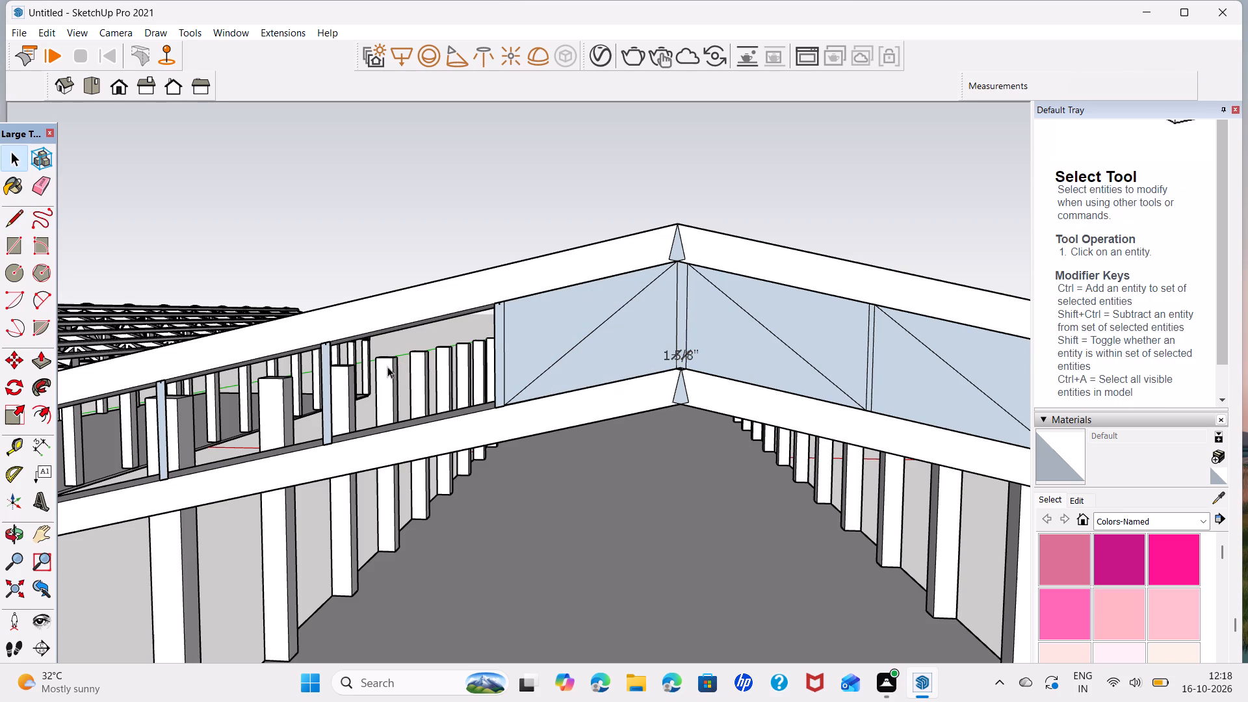
Delete the small stray marks at the tops of the first two posts from the ridge on the opposite slope.
{"action": "key", "text": "l"}
{"action": "left_click", "coordinate": [328, 343]}
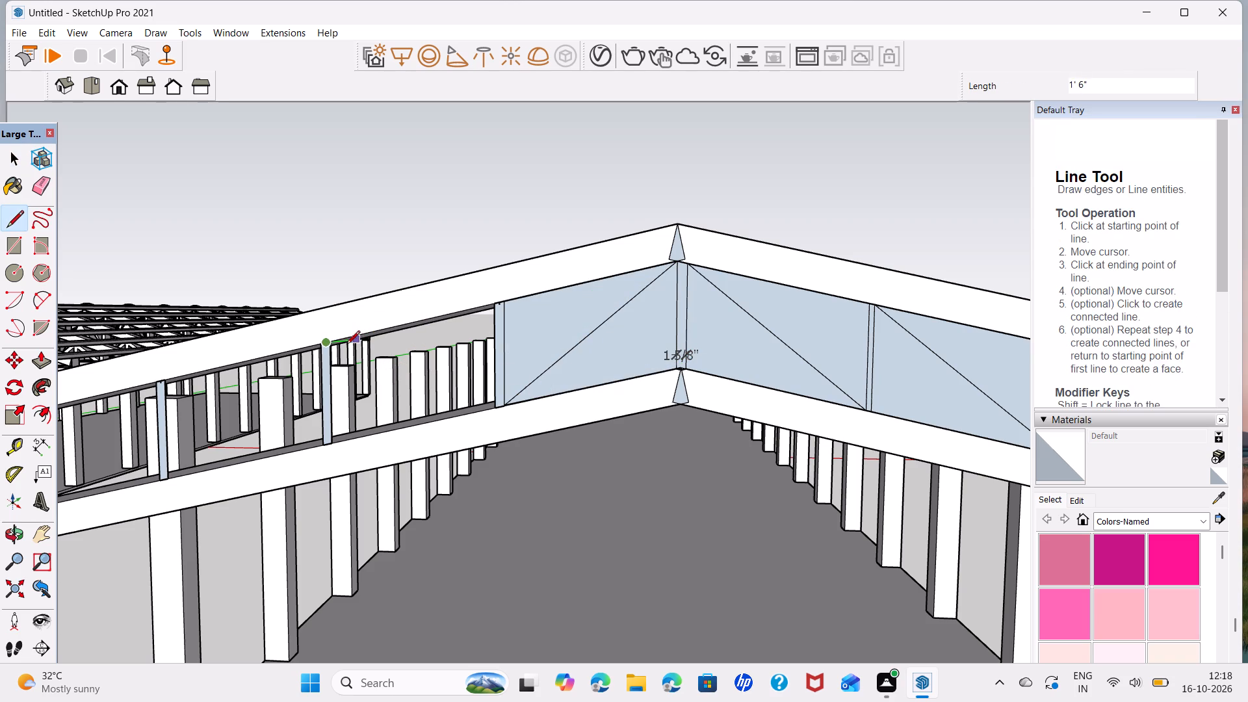
{"action": "key", "text": "space"}
{"action": "scroll", "coordinate": [335, 341], "scroll_direction": "up", "scroll_amount": 4}
{"action": "left_click", "coordinate": [325, 348]}
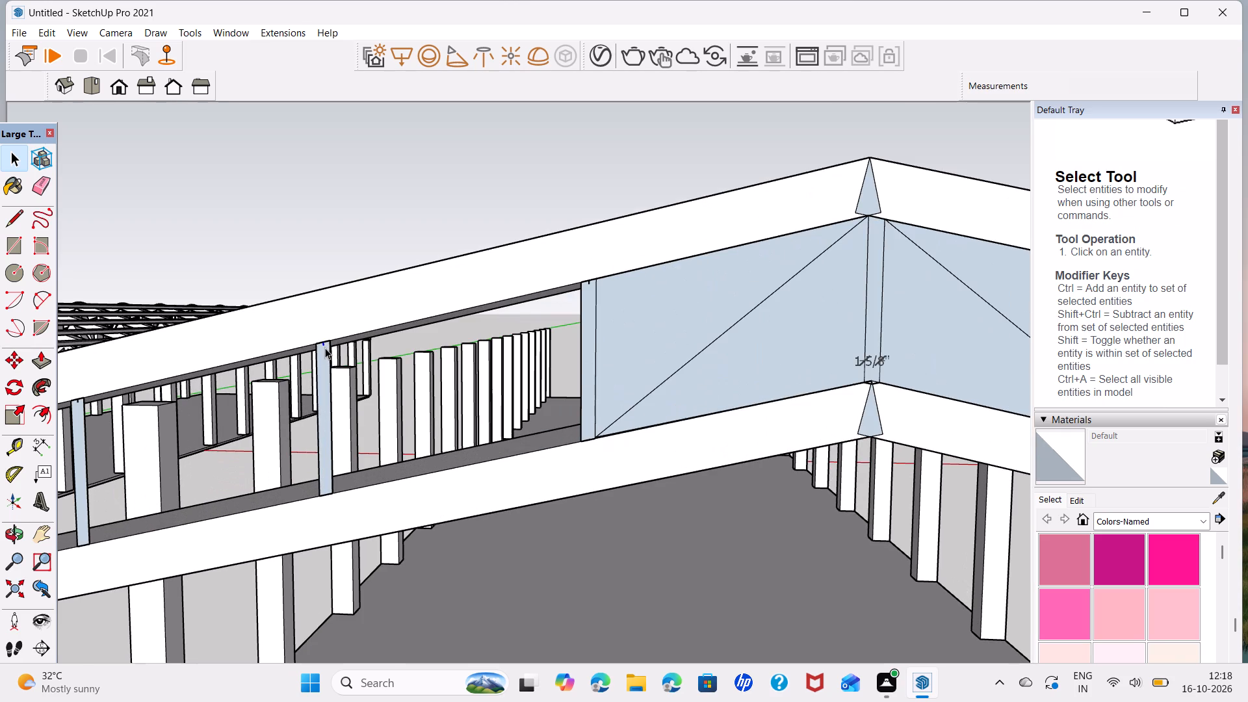
{"action": "key", "text": "Delete"}
{"action": "left_click", "coordinate": [589, 280]}
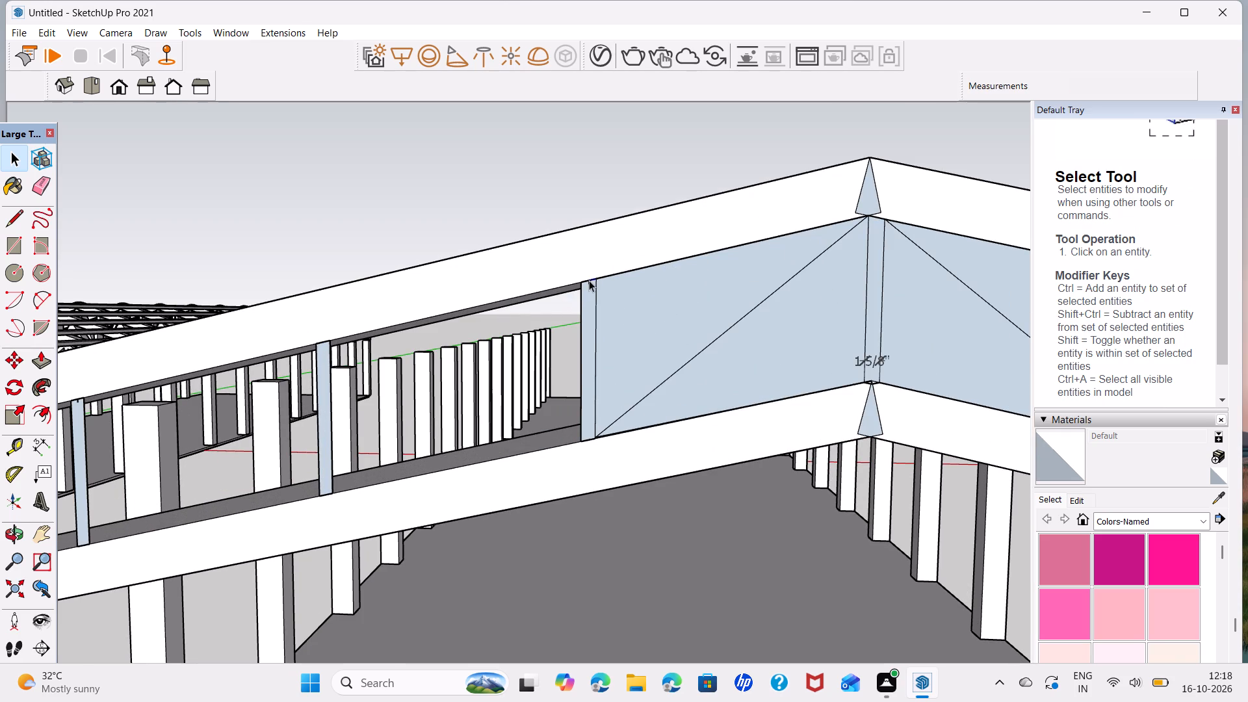
{"action": "left_click", "coordinate": [589, 283]}
{"action": "key", "text": "Delete"}
Draw a diagonal descending toward the eave in the opposite slope's second bay from the ridge and trace its edges to fill both triangles.
{"action": "key", "text": "l"}
{"action": "left_click", "coordinate": [584, 281]}
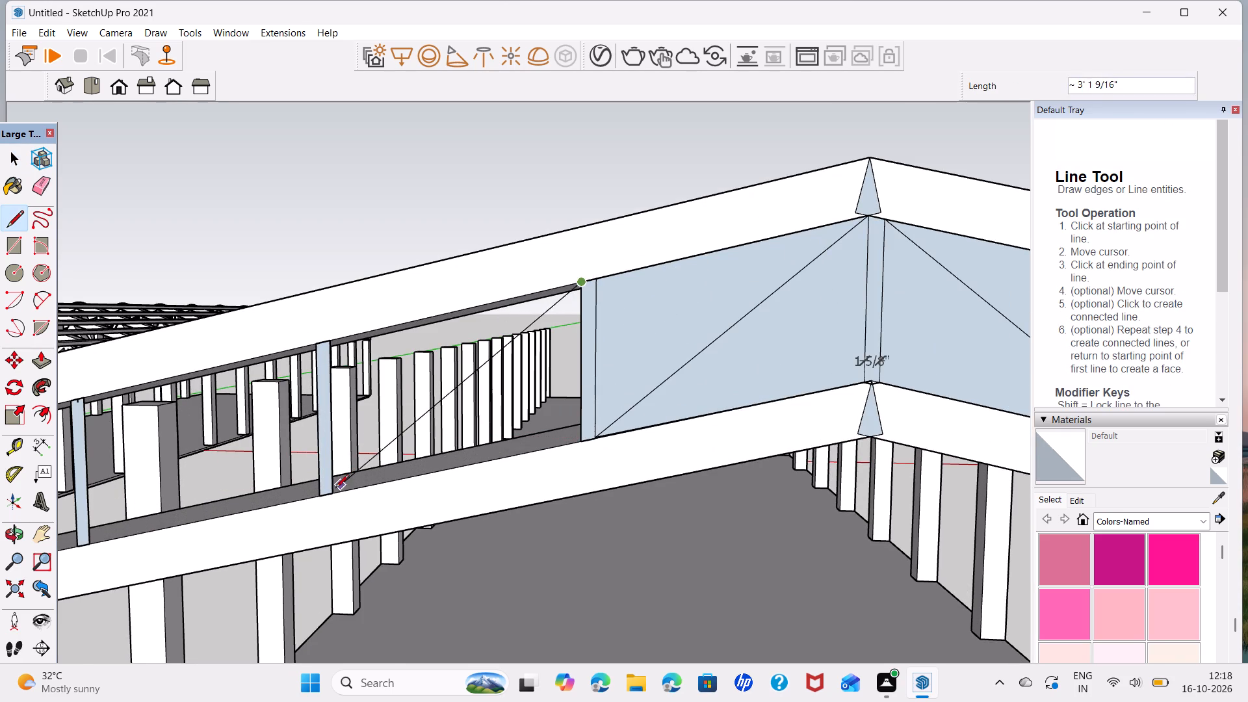
{"action": "left_click", "coordinate": [330, 499]}
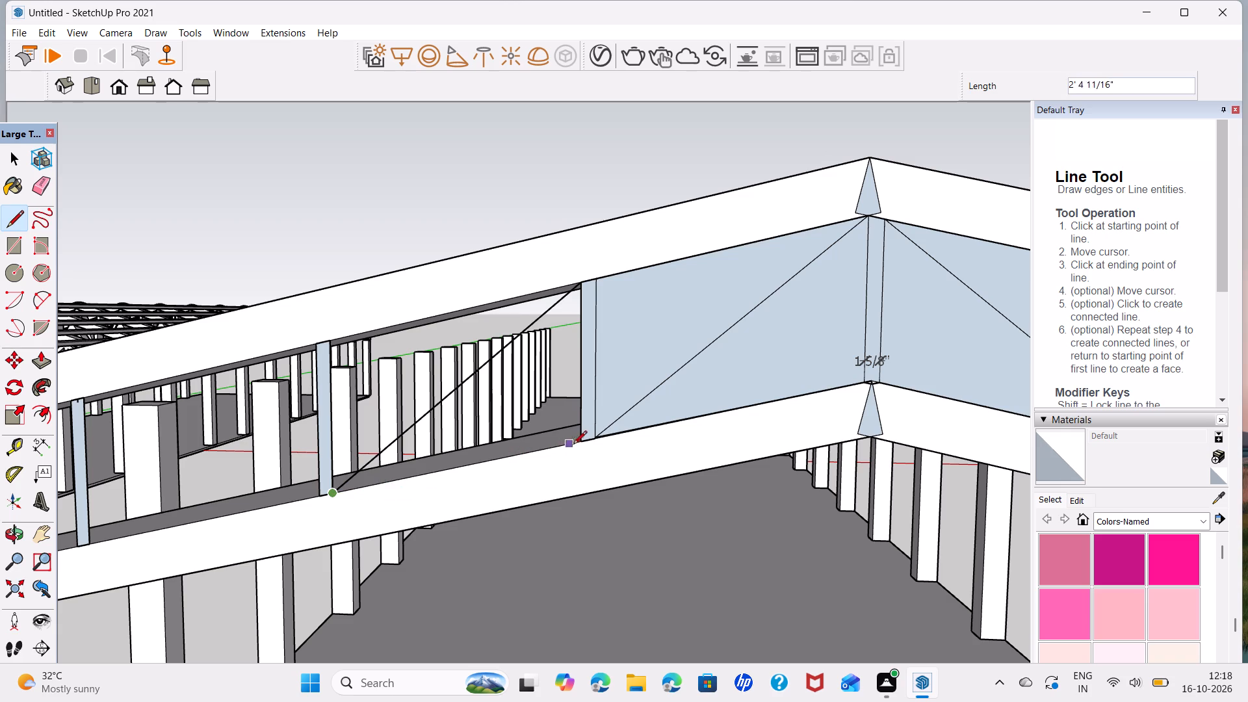
{"action": "left_click", "coordinate": [578, 443]}
{"action": "left_click", "coordinate": [331, 344]}
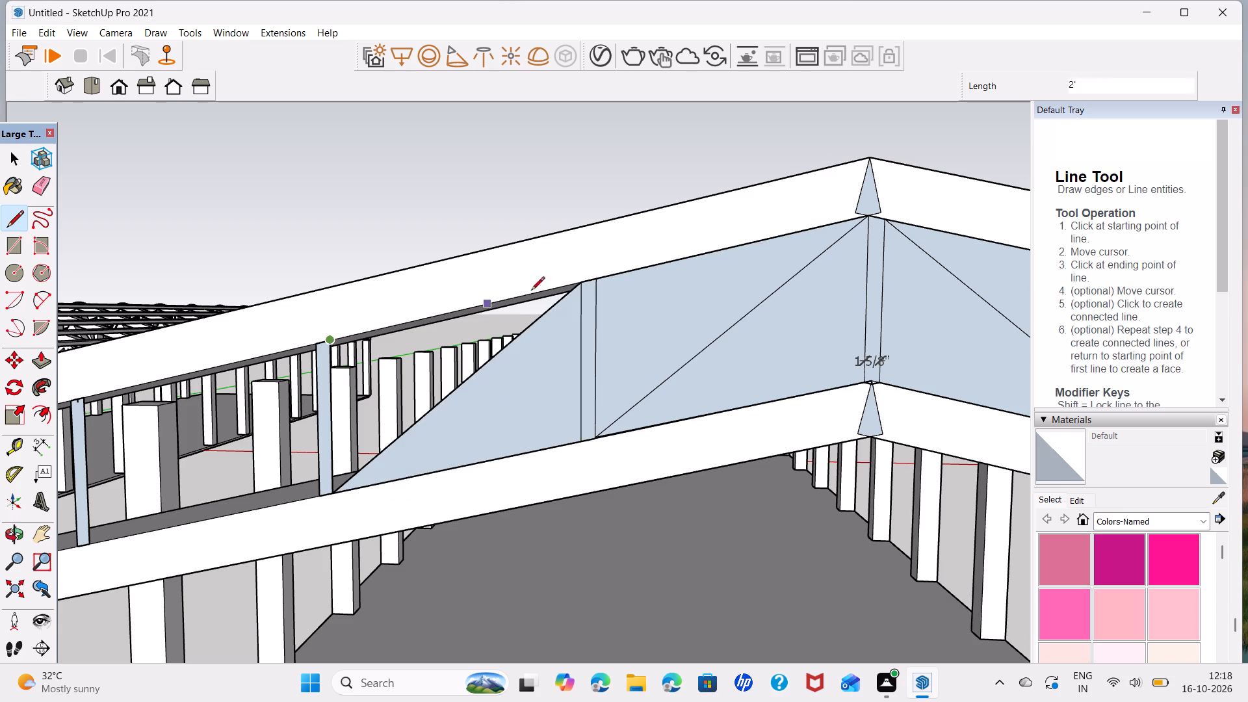
{"action": "left_click", "coordinate": [575, 283]}
{"action": "middle_click_drag", "start_coordinate": [305, 386], "coordinate": [377, 386]}
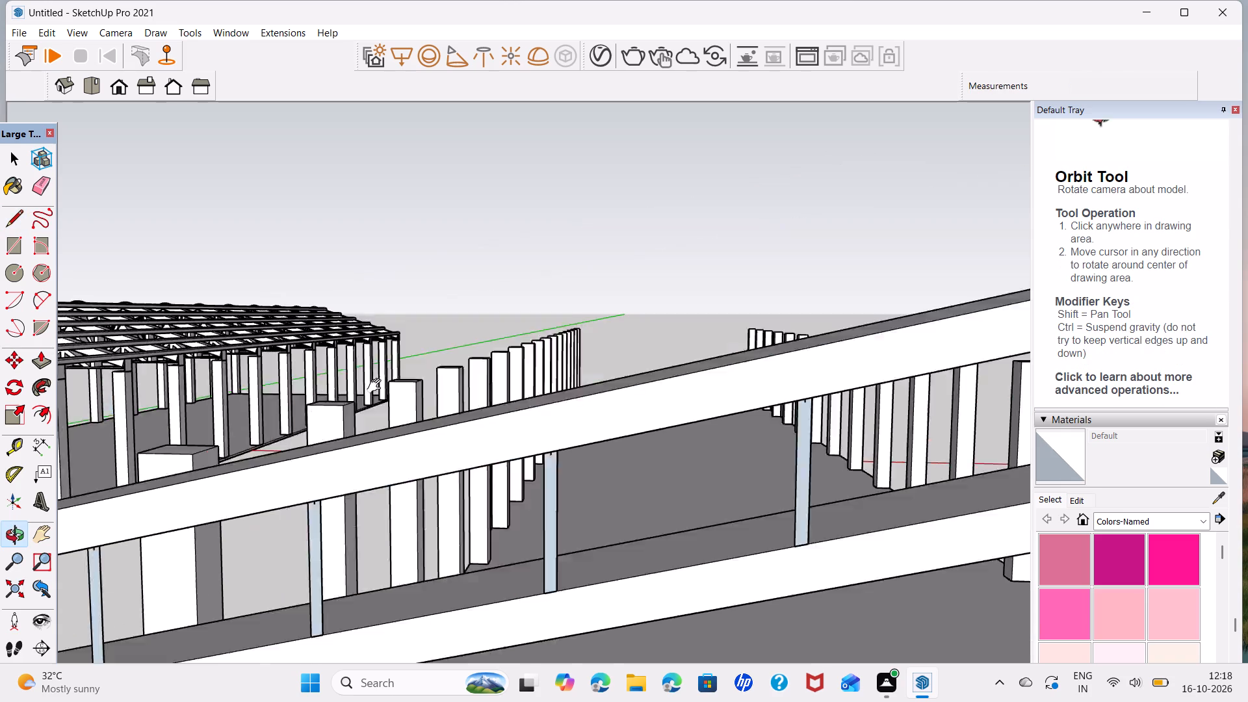
Draw a diagonal crossing the existing one in each of the second through sixth bays from the ridge, on the fully filled slope.
{"action": "middle_click_drag", "start_coordinate": [377, 386], "coordinate": [370, 346]}
{"action": "middle_click", "coordinate": [364, 346], "text": "shift"}
{"action": "scroll", "coordinate": [364, 346], "scroll_direction": "down", "scroll_amount": 5}
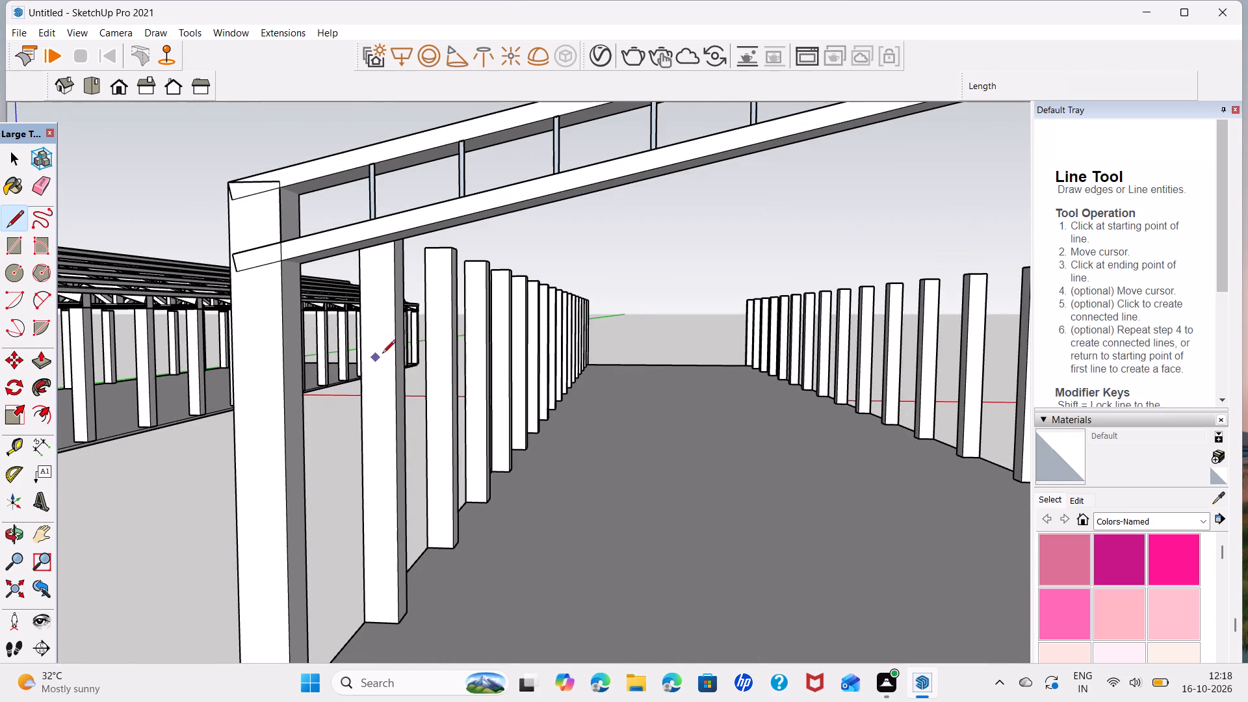
{"action": "middle_click_drag", "start_coordinate": [437, 250], "coordinate": [351, 396]}
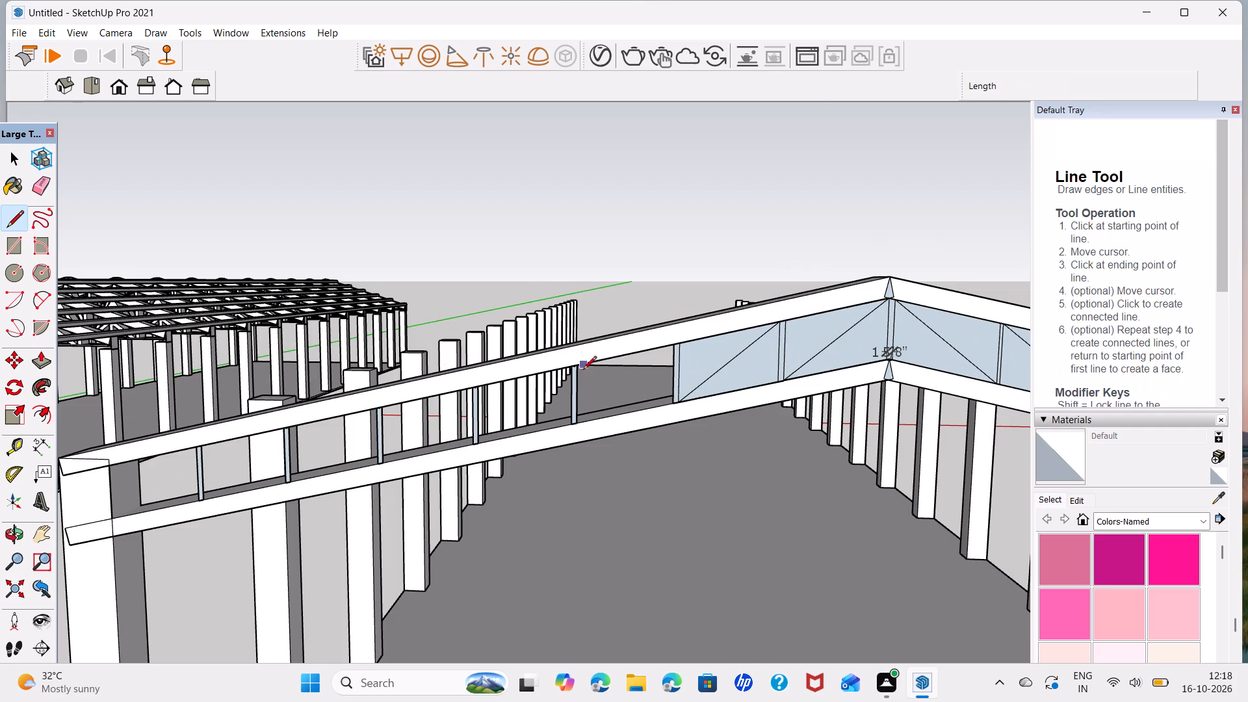
{"action": "scroll", "coordinate": [586, 383], "scroll_direction": "up", "scroll_amount": 1}
{"action": "scroll", "coordinate": [586, 385], "scroll_direction": "down", "scroll_amount": 1}
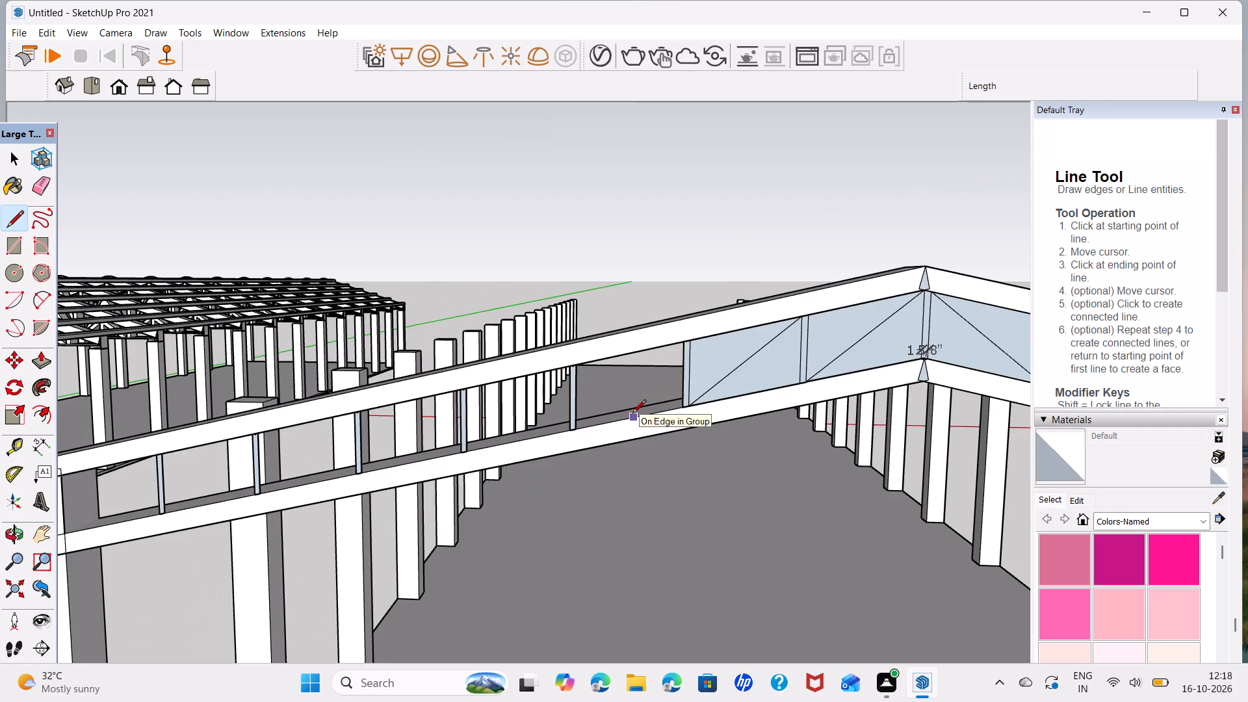
{"action": "scroll", "coordinate": [634, 417], "scroll_direction": "down", "scroll_amount": 2}
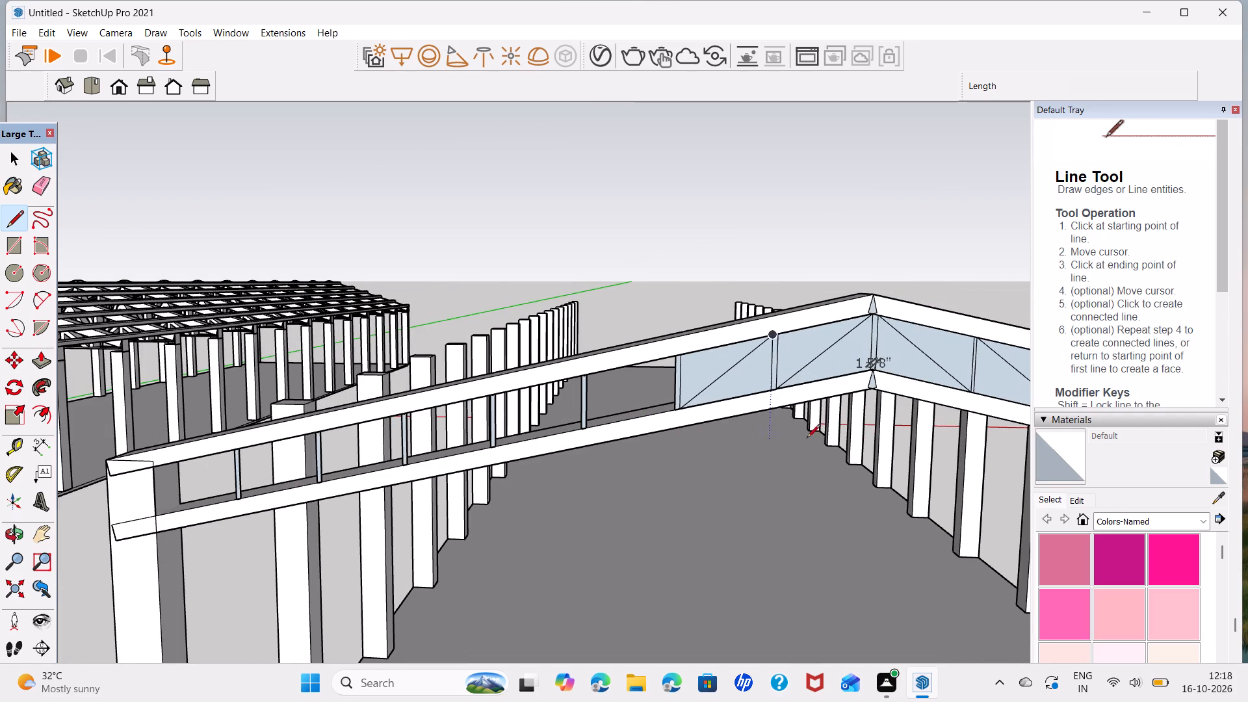
{"action": "middle_click_drag", "start_coordinate": [833, 443], "coordinate": [708, 428], "text": "shift"}
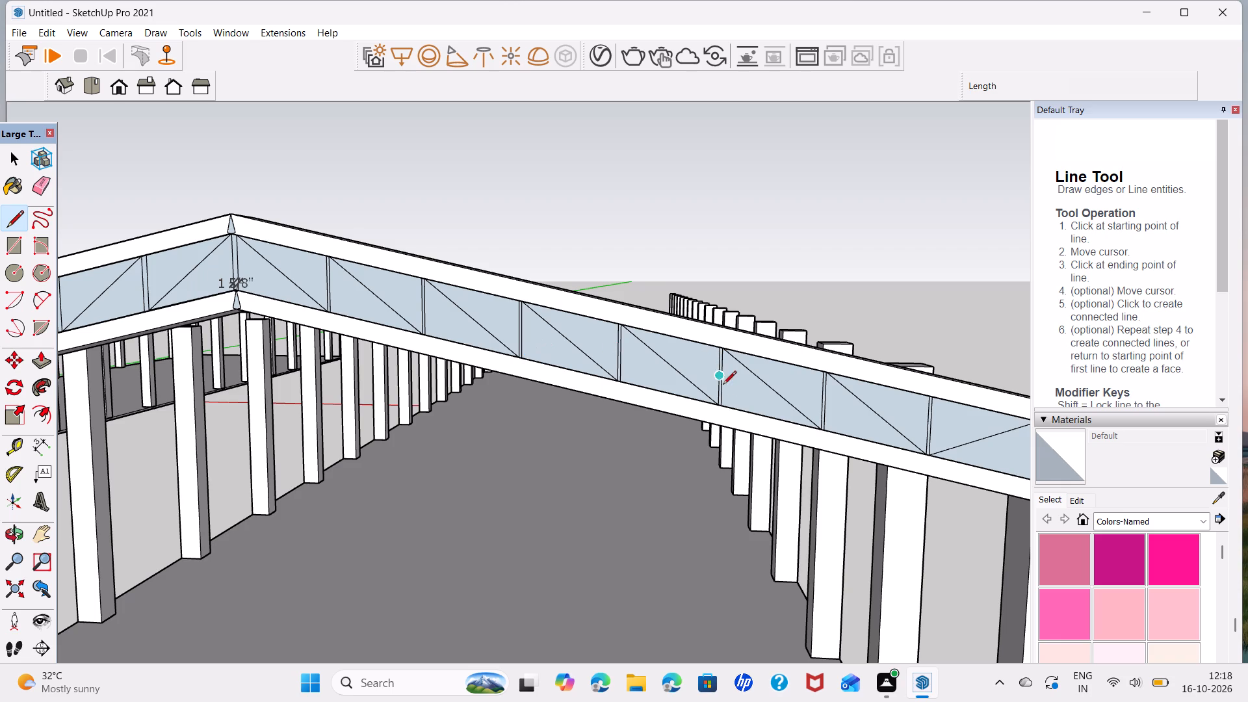
{"action": "left_click", "coordinate": [720, 405]}
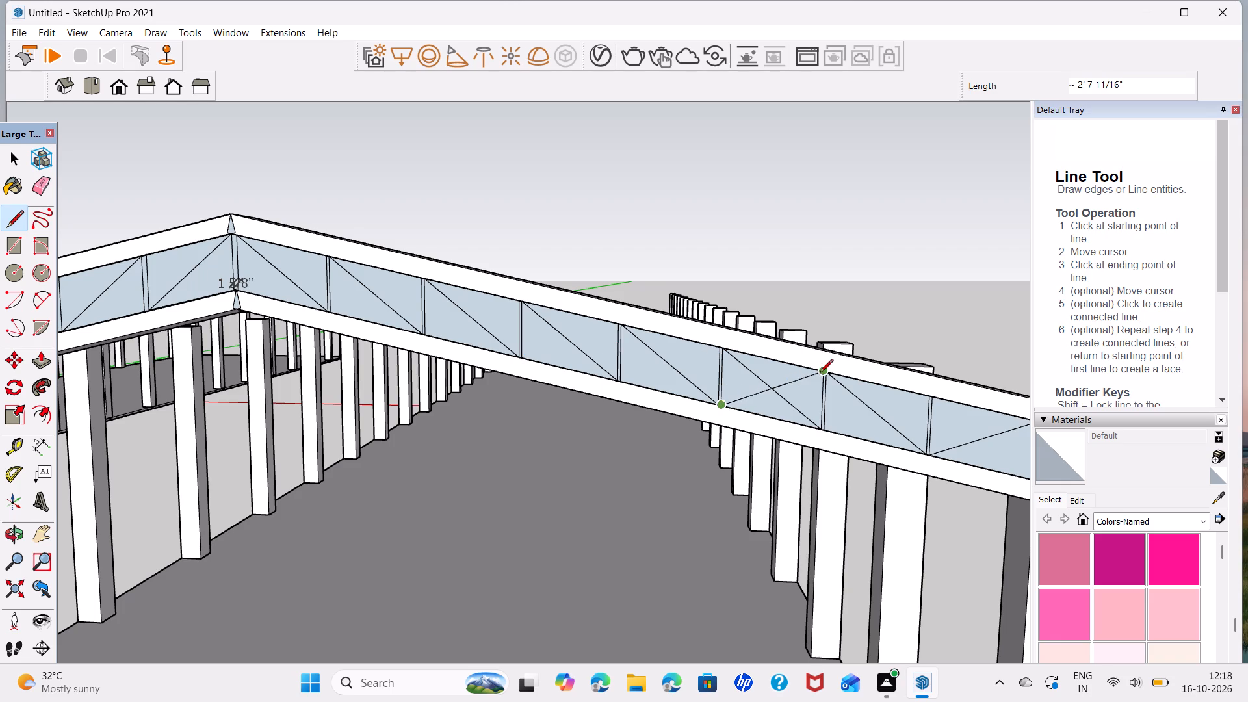
{"action": "left_click", "coordinate": [820, 373]}
{"action": "left_click", "coordinate": [624, 379]}
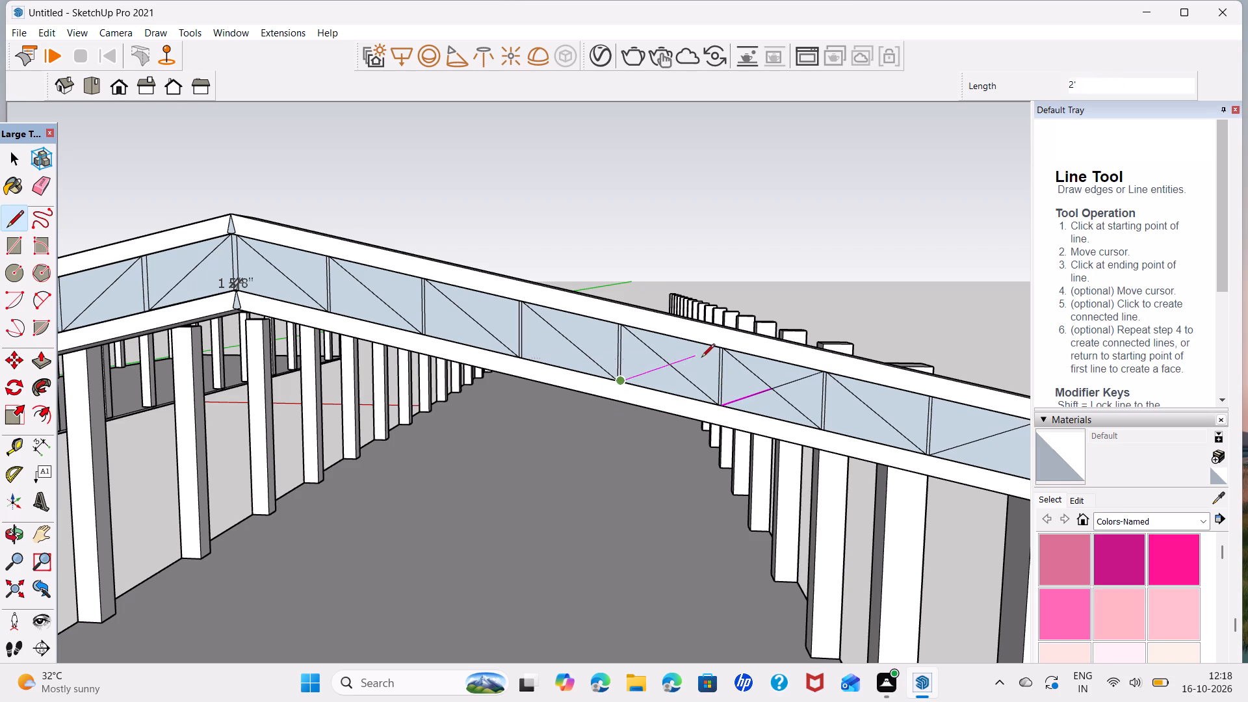
{"action": "left_click", "coordinate": [720, 348]}
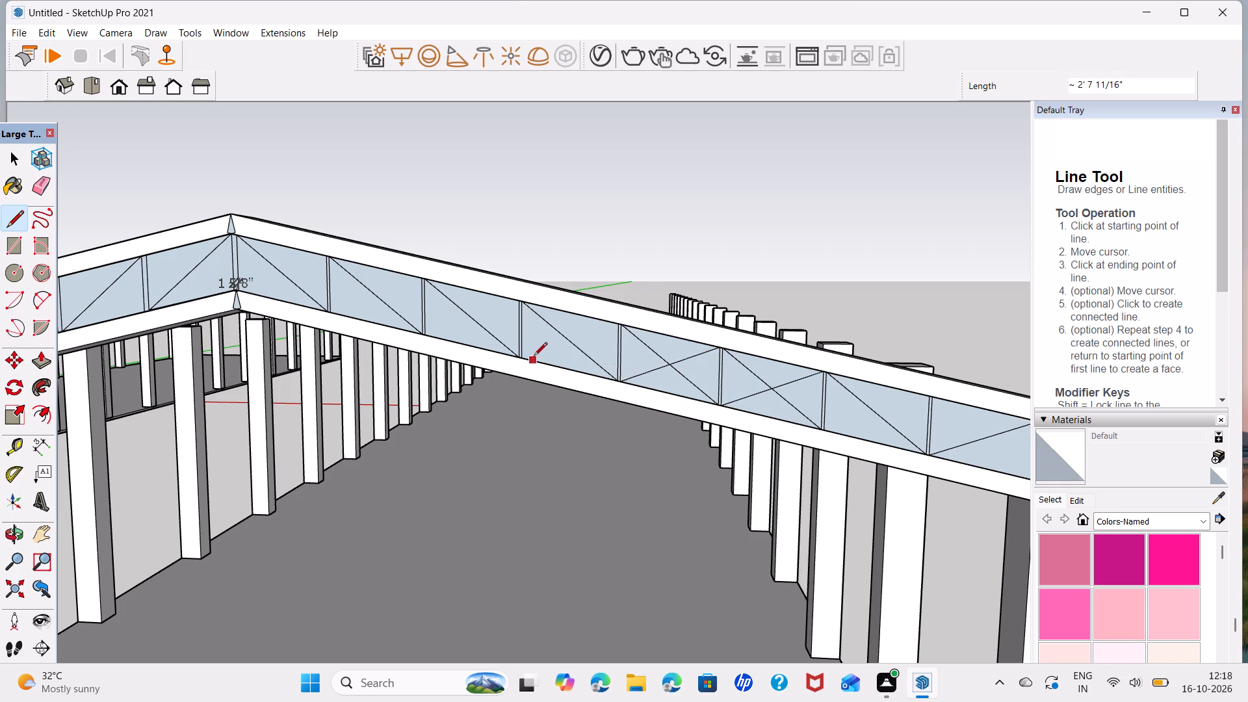
{"action": "left_click", "coordinate": [528, 356]}
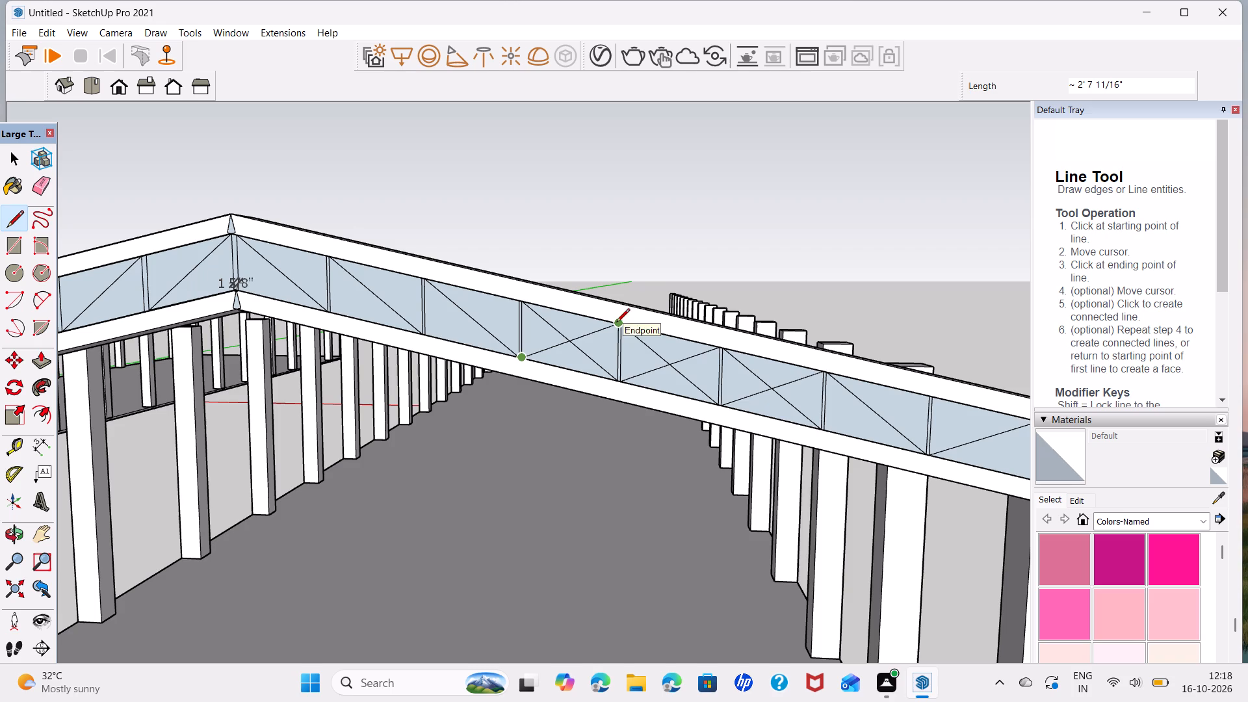
{"action": "left_click", "coordinate": [616, 322]}
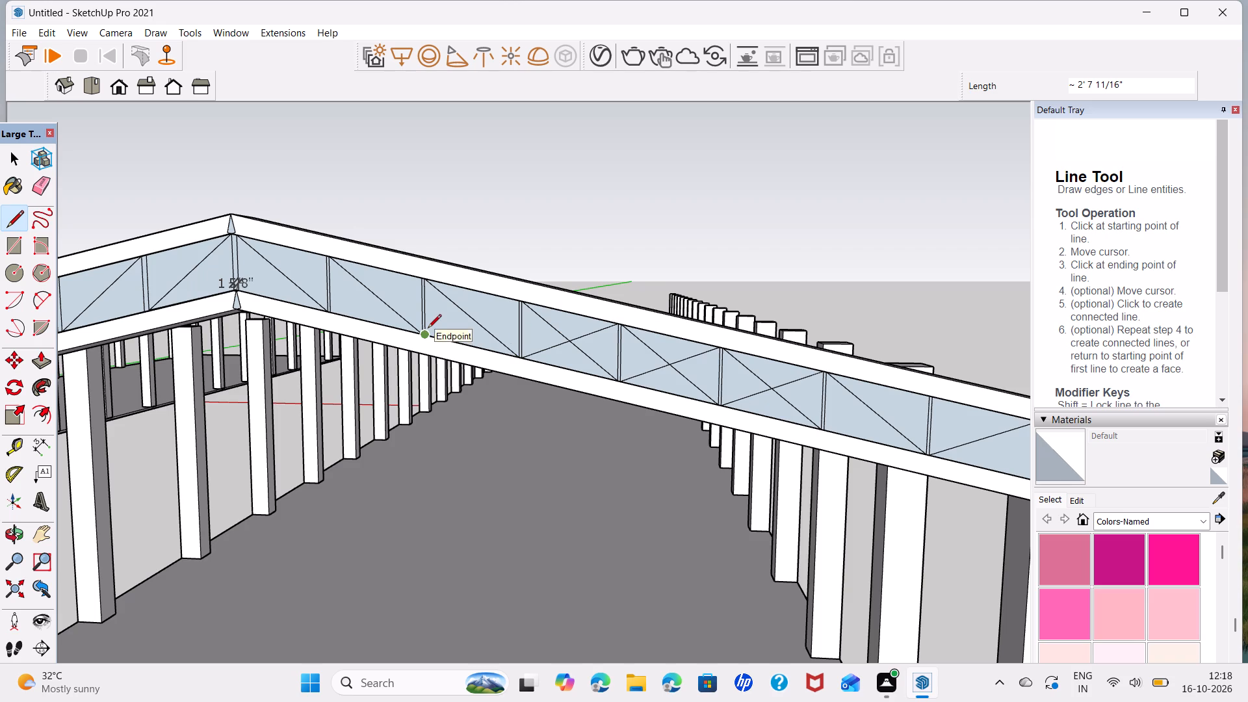
{"action": "left_click", "coordinate": [427, 333]}
{"action": "left_click", "coordinate": [514, 303]}
{"action": "left_click", "coordinate": [335, 315]}
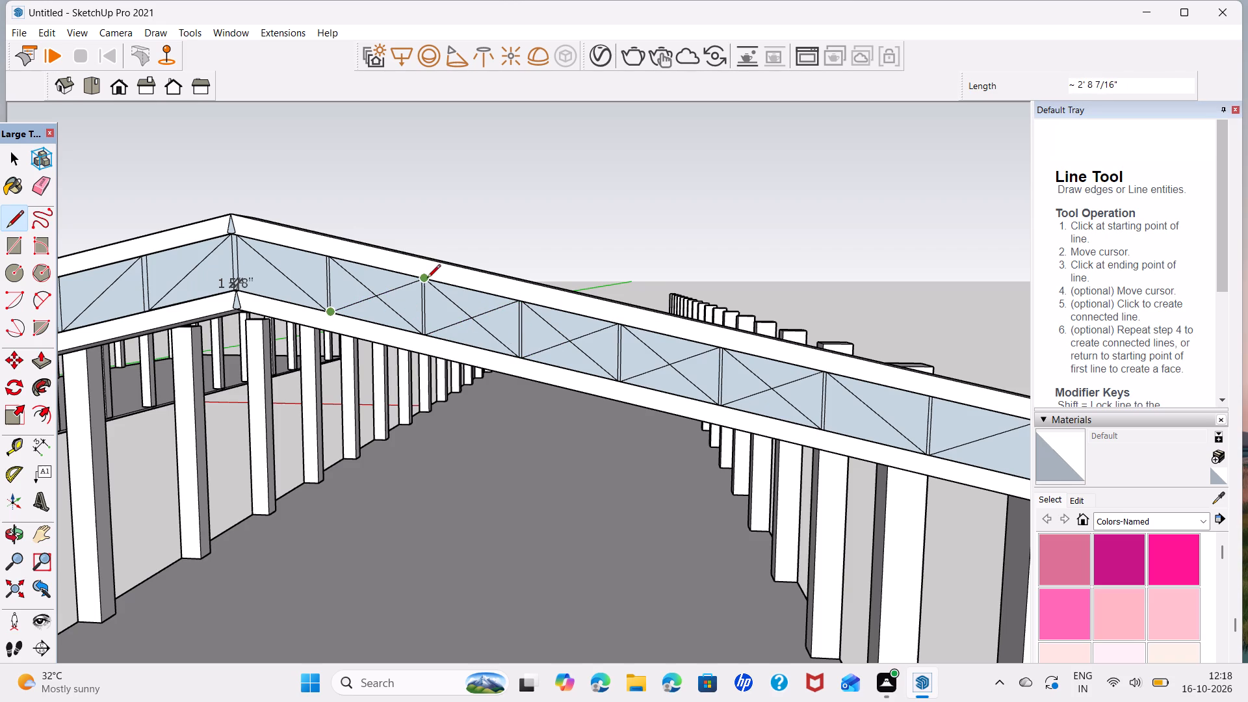
{"action": "left_click", "coordinate": [415, 279]}
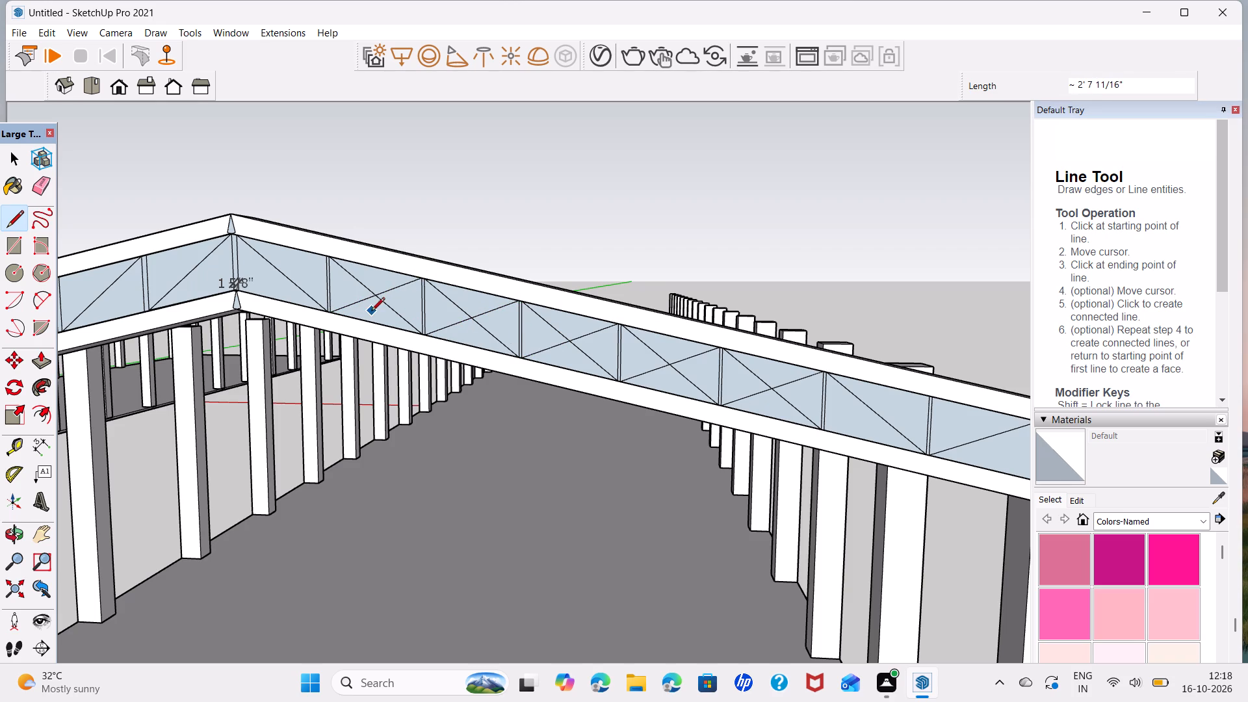
Delete both halves of the original descending diagonal in the second bay and of the new crossing line in the third bay from the ridge.
{"action": "key", "text": "space"}
{"action": "left_click", "coordinate": [390, 302]}
{"action": "left_click", "coordinate": [389, 310]}
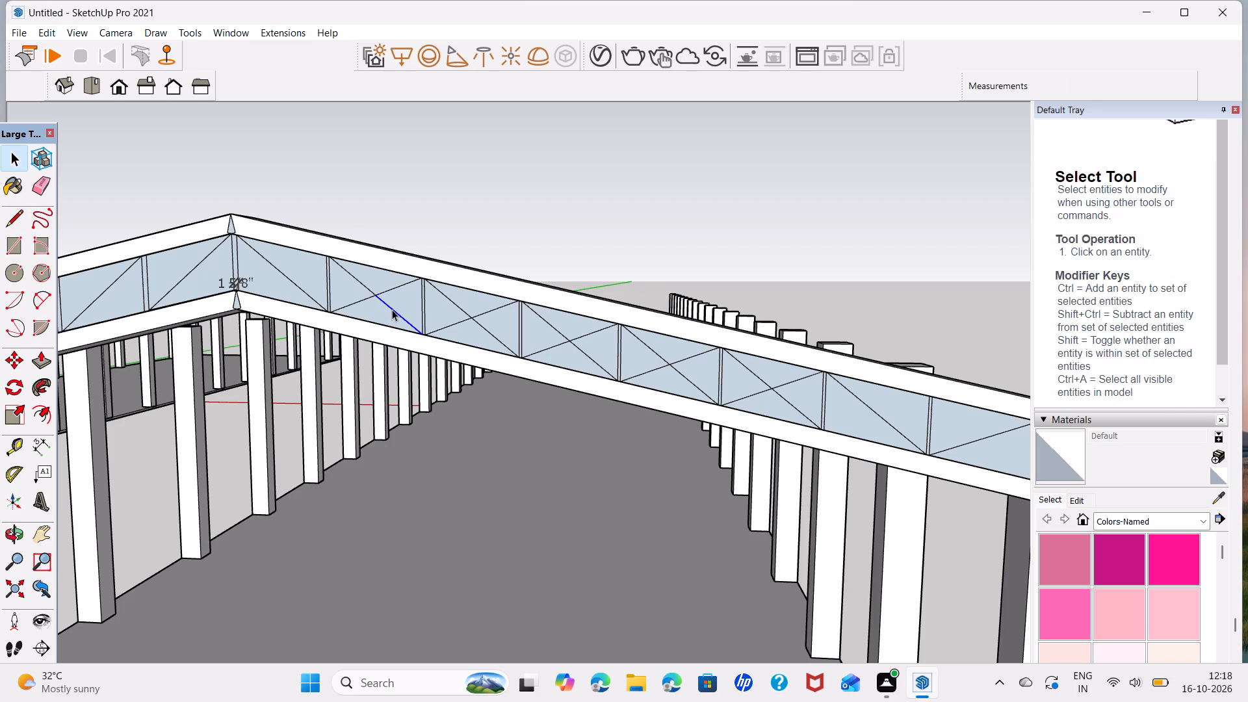
{"action": "key", "text": "Delete"}
{"action": "left_click", "coordinate": [369, 285]}
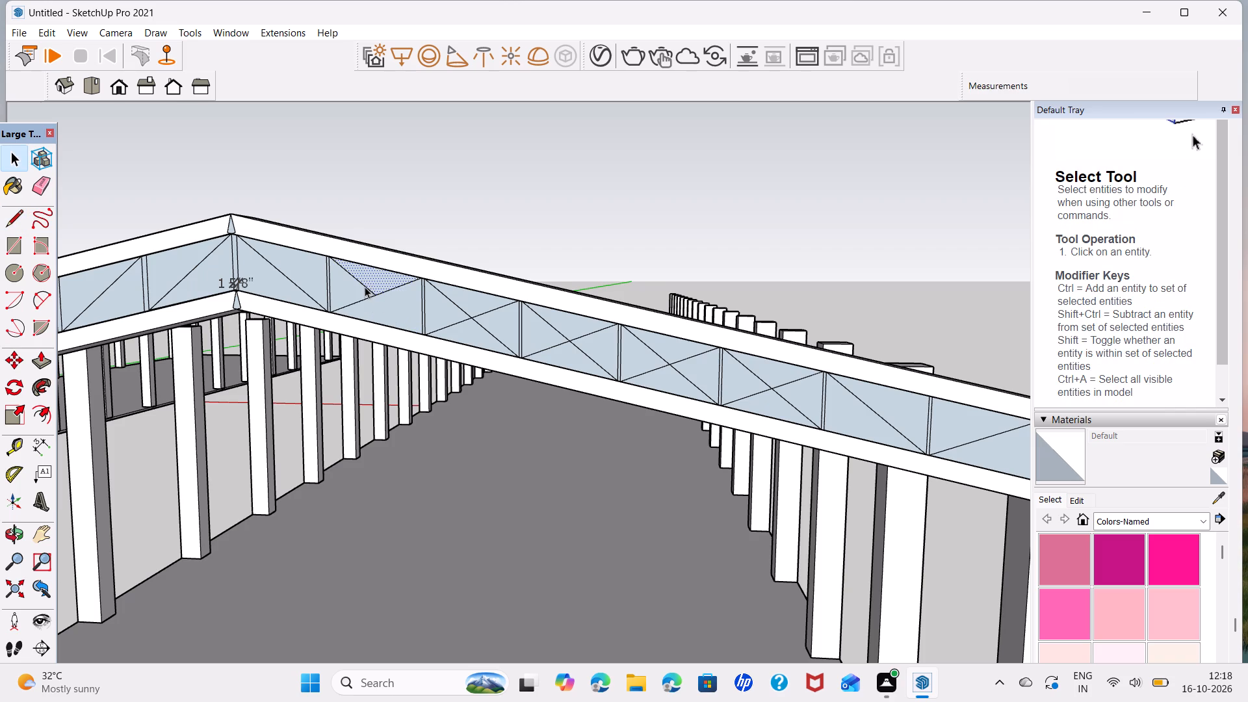
{"action": "left_click", "coordinate": [364, 287]}
{"action": "key", "text": "Delete"}
{"action": "left_click", "coordinate": [458, 320]}
{"action": "key", "text": "Delete"}
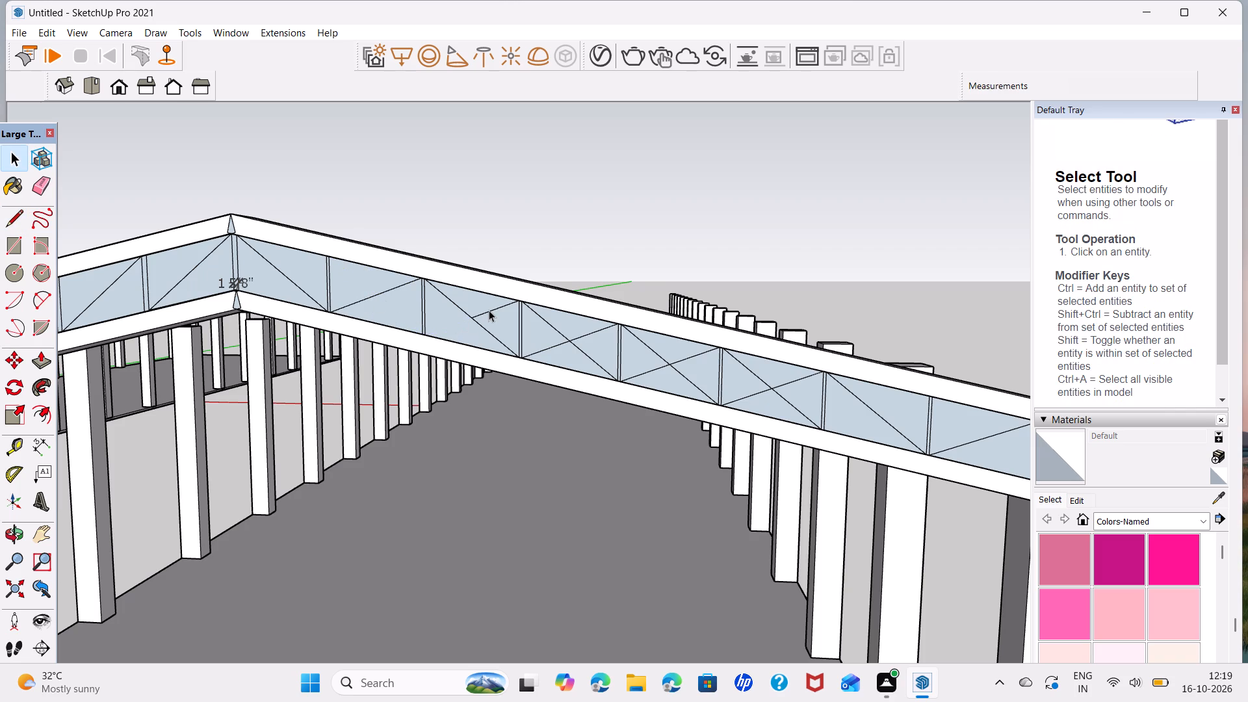
{"action": "left_click", "coordinate": [489, 308]}
{"action": "key", "text": "Delete"}
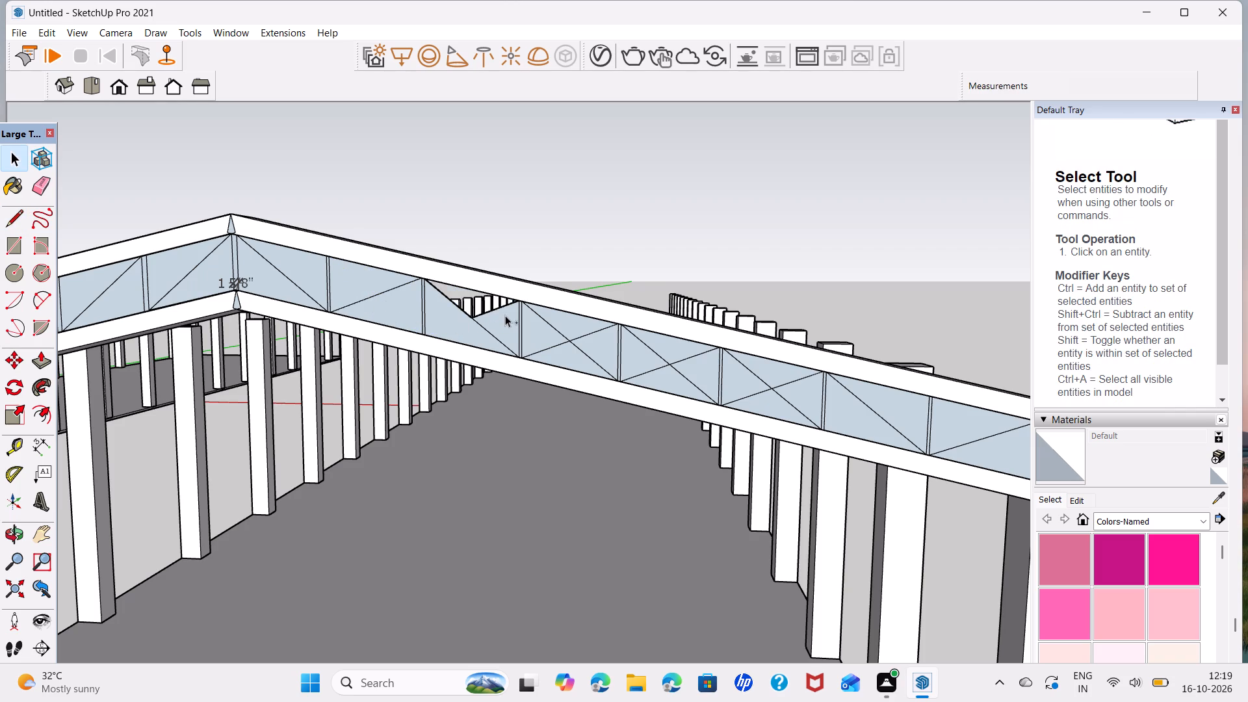
{"action": "key", "text": "ctrl+z"}
{"action": "left_click", "coordinate": [501, 306]}
{"action": "key", "text": "Delete"}
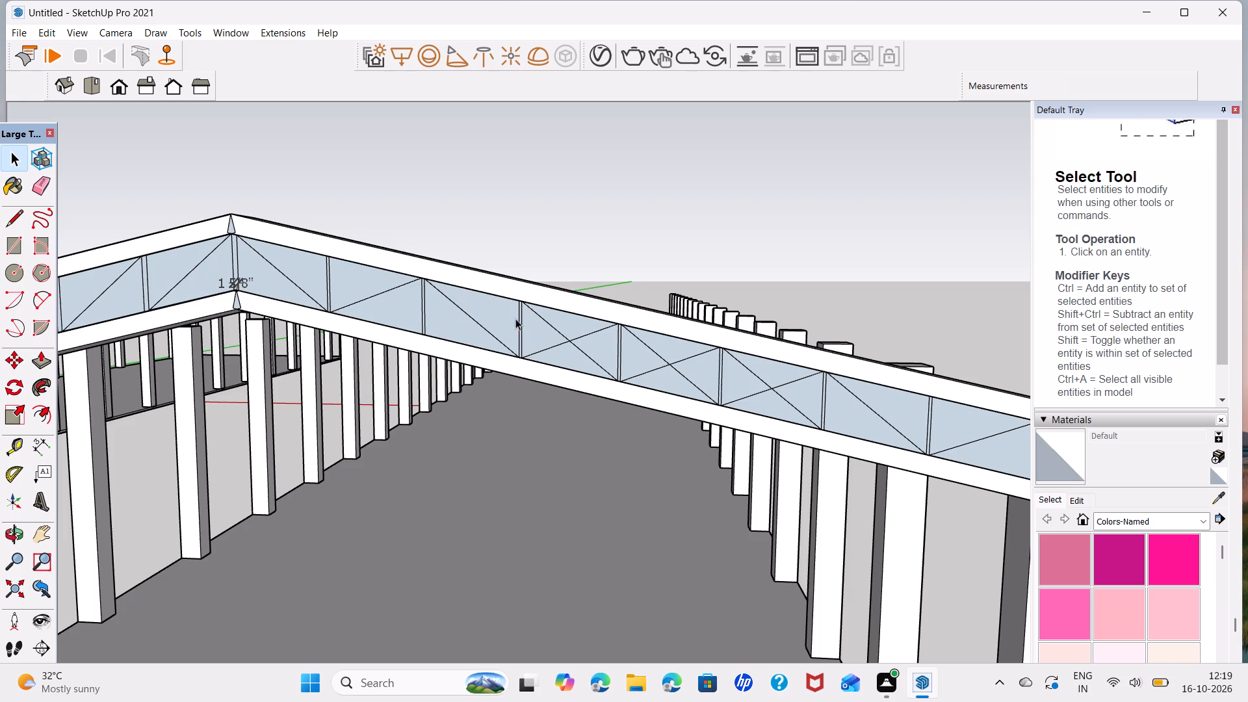
Delete the original descending diagonals in the fourth and sixth bays from the ridge and the new crossing line in the fifth bay.
{"action": "left_click", "coordinate": [549, 320]}
{"action": "key", "text": "Delete"}
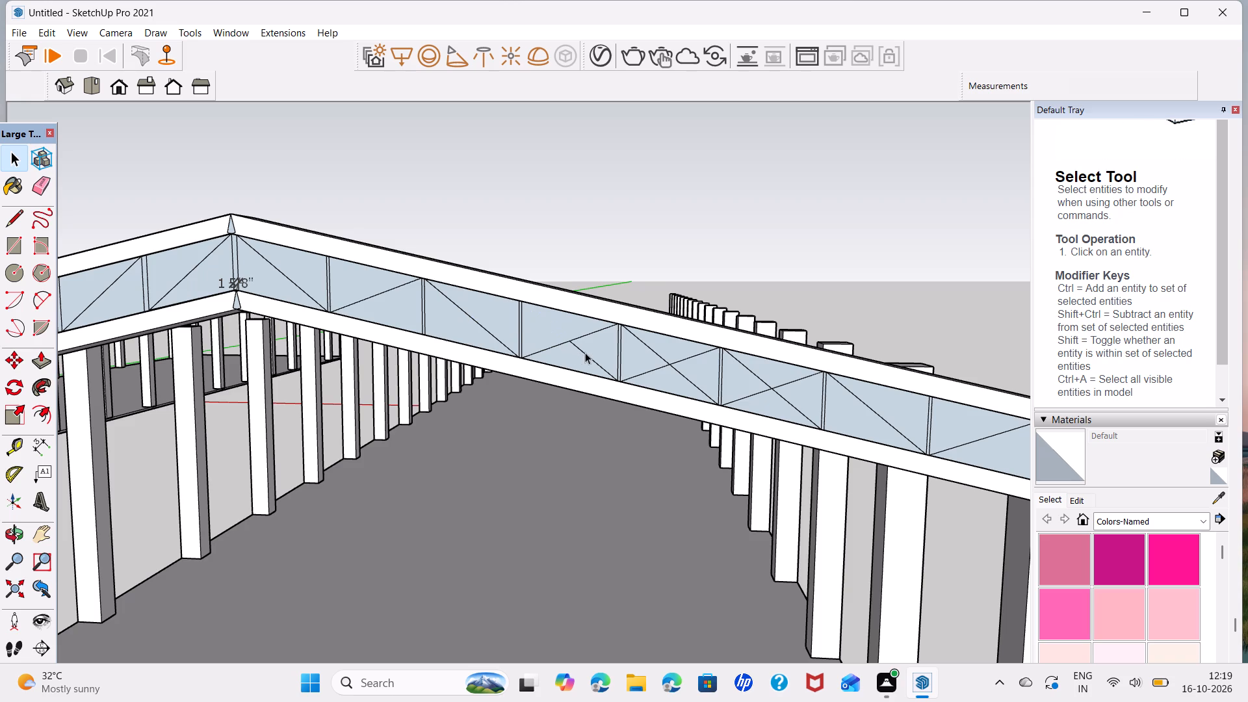
{"action": "left_click", "coordinate": [586, 354]}
{"action": "key", "text": "Delete"}
{"action": "left_click", "coordinate": [642, 375]}
{"action": "key", "text": "Delete"}
{"action": "left_click", "coordinate": [683, 361]}
{"action": "key", "text": "Delete"}
{"action": "left_click", "coordinate": [744, 367]}
{"action": "key", "text": "Delete"}
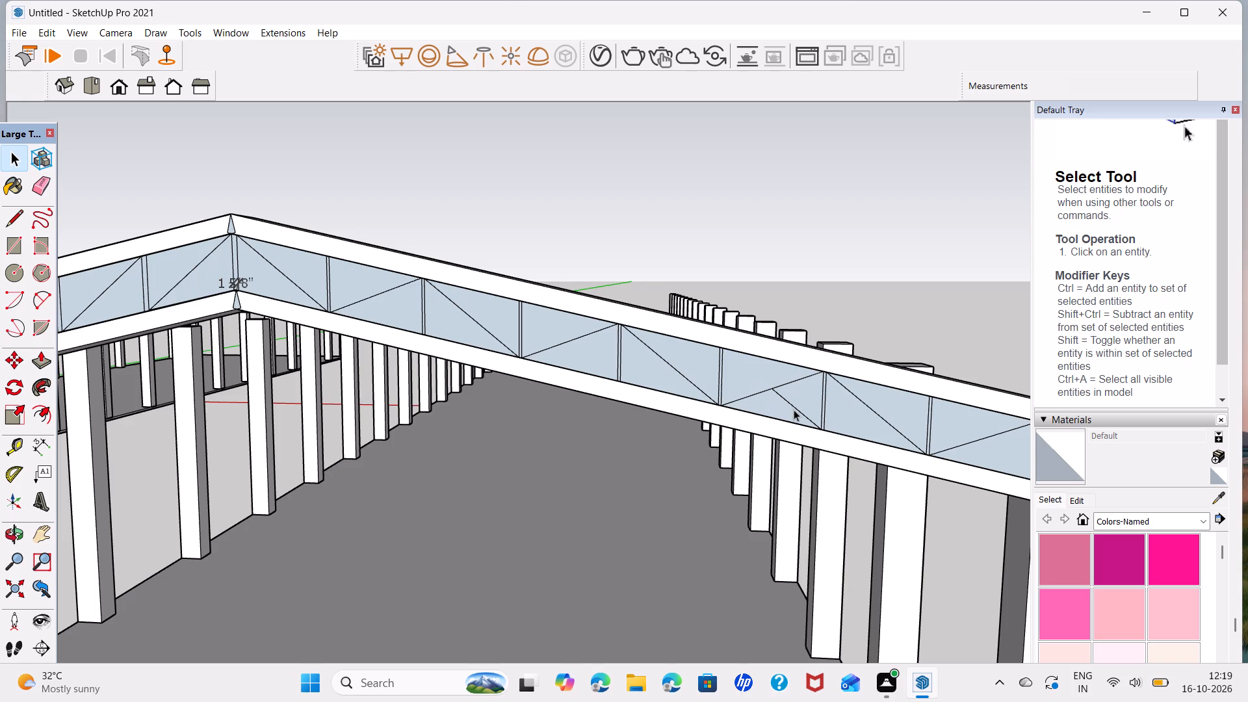
{"action": "left_click", "coordinate": [794, 409]}
{"action": "key", "text": "Delete"}
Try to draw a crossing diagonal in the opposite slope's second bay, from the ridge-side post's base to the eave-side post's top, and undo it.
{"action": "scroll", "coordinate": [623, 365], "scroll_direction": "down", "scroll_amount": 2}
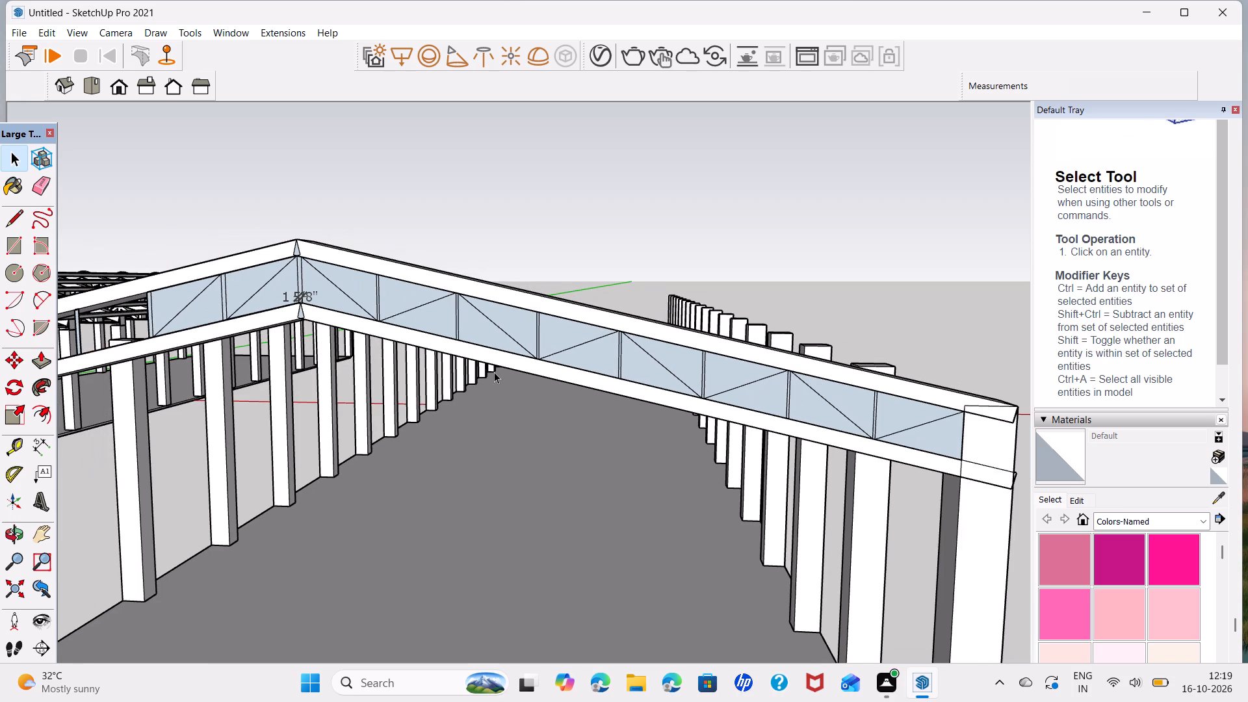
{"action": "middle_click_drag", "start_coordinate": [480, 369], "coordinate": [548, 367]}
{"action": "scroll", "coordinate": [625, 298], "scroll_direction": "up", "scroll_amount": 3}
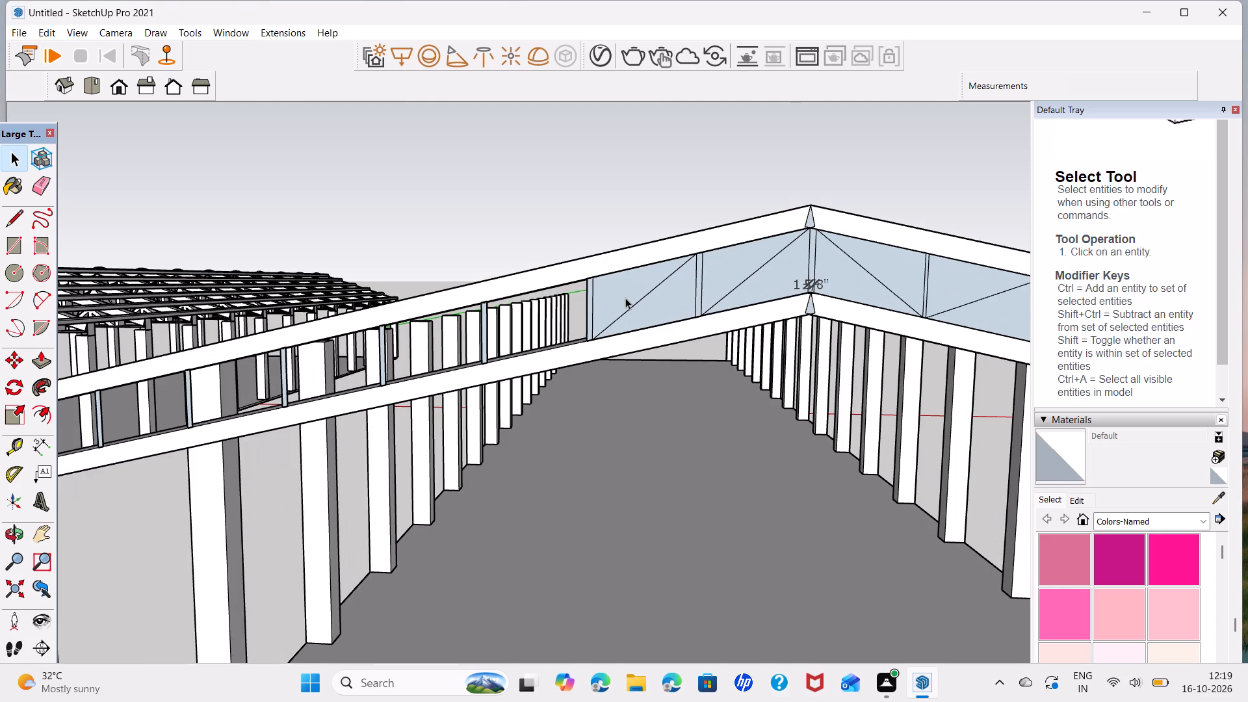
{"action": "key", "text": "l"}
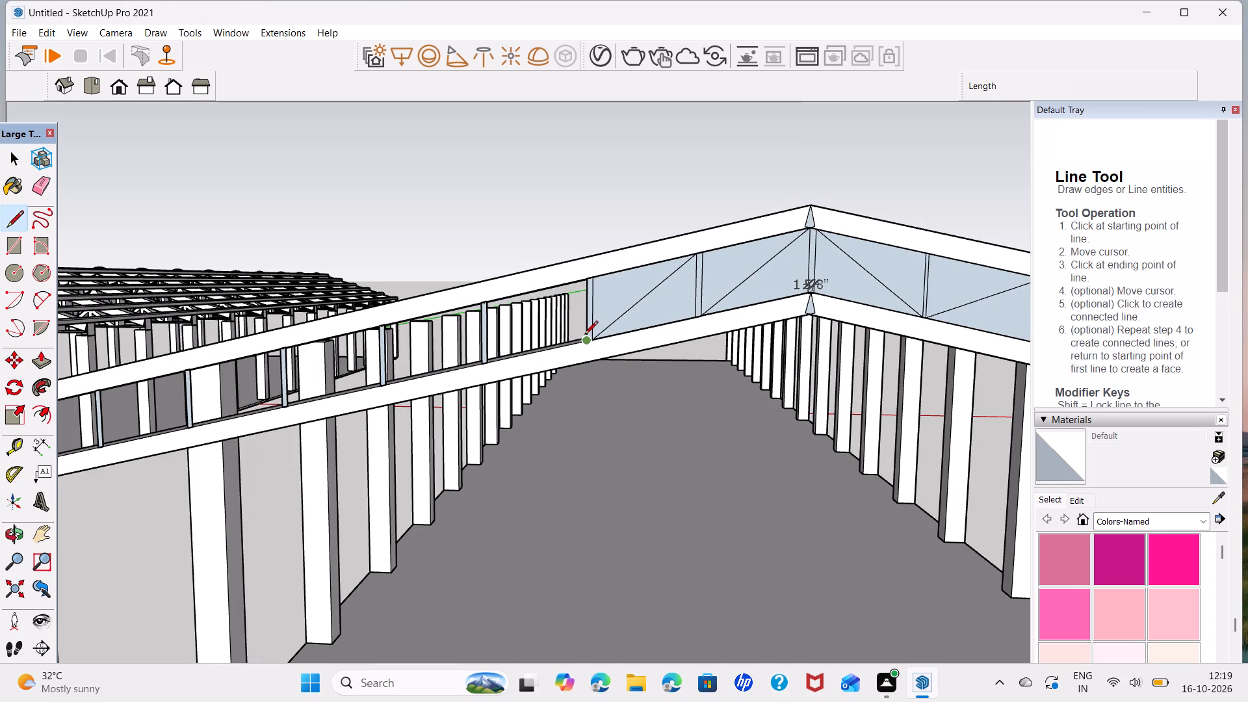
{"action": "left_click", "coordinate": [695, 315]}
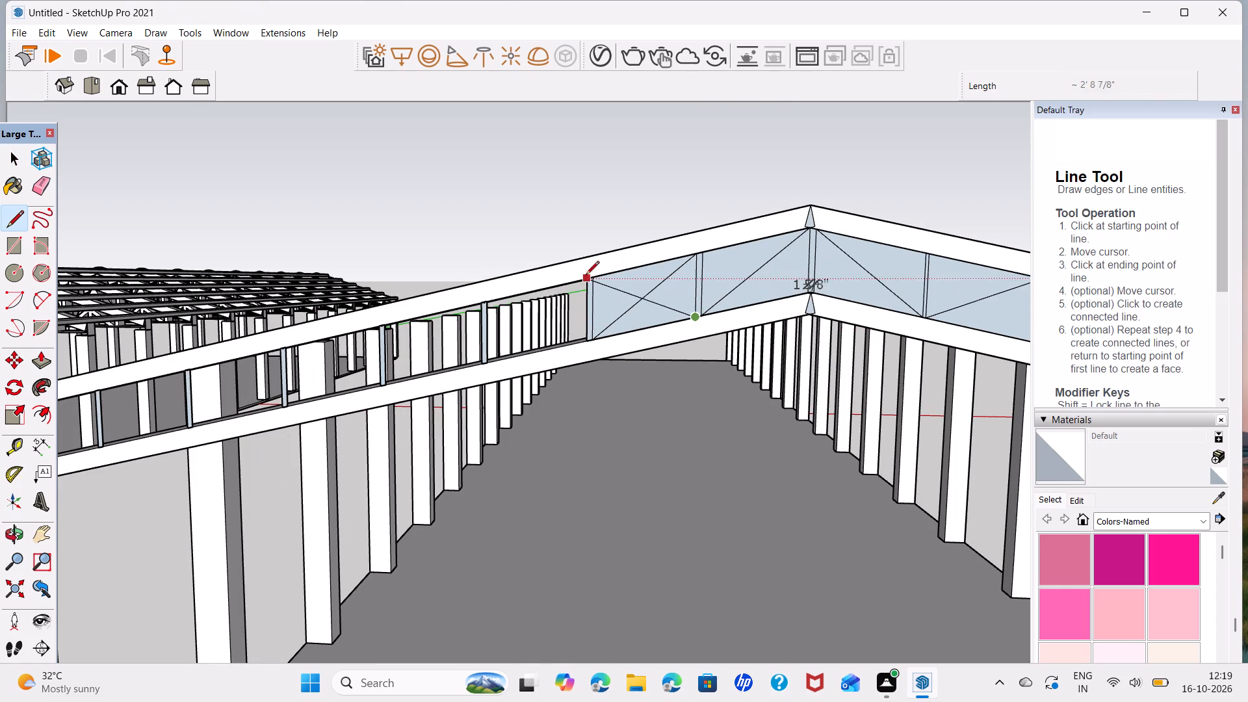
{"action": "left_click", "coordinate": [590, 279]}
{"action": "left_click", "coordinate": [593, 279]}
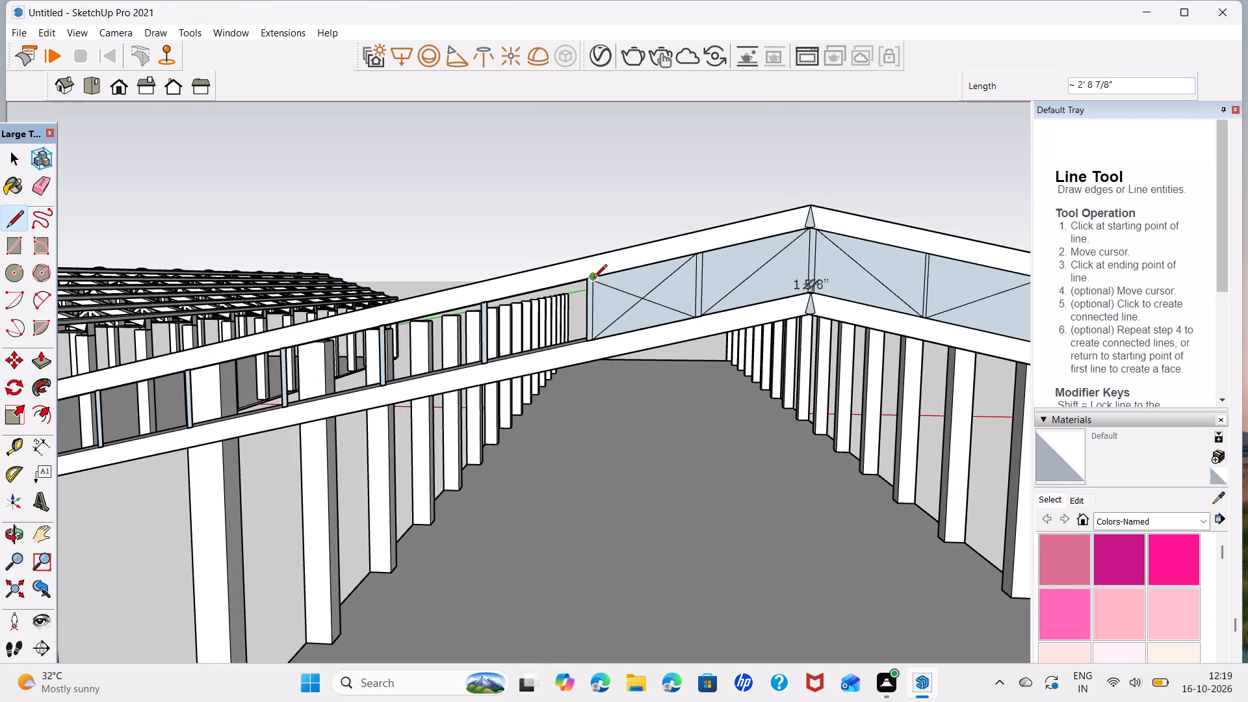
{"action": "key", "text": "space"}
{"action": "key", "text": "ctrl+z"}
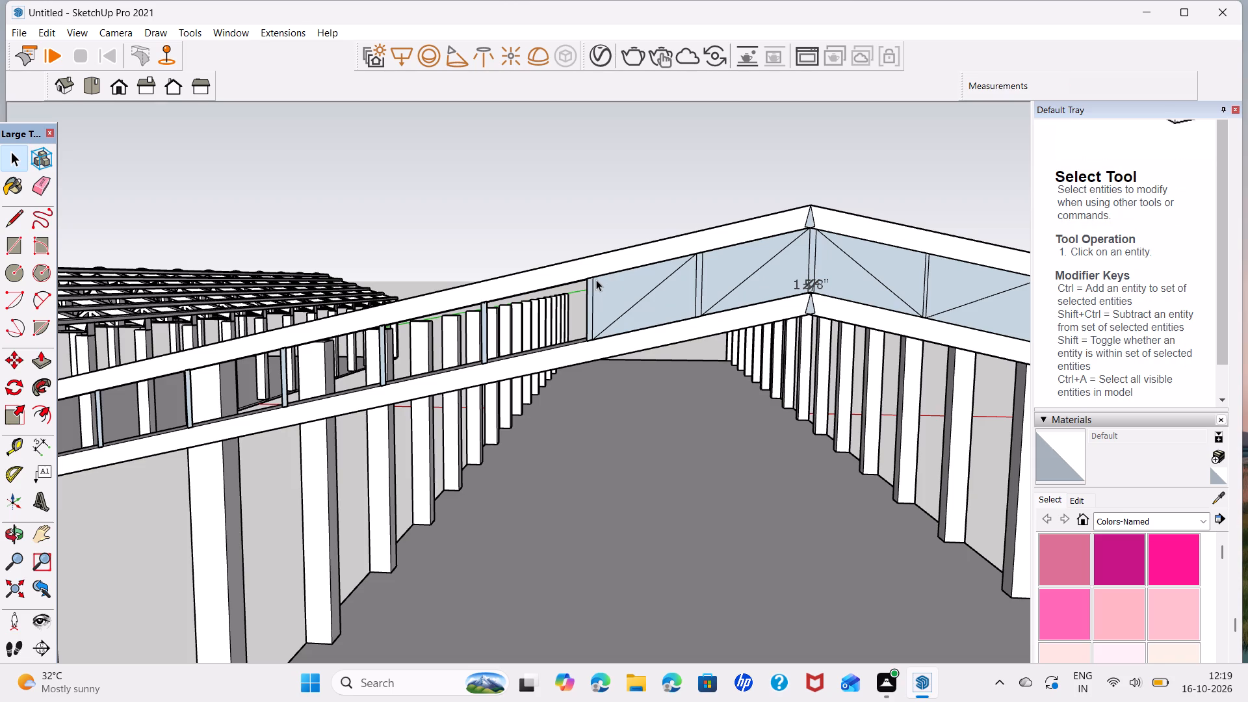
Replace the diagonal in the opposite slope's second bay with one about 2' 7 3/8" long, from the eave-side post's top to the ridge-side post's base.
{"action": "key", "text": "l"}
{"action": "left_click", "coordinate": [595, 278]}
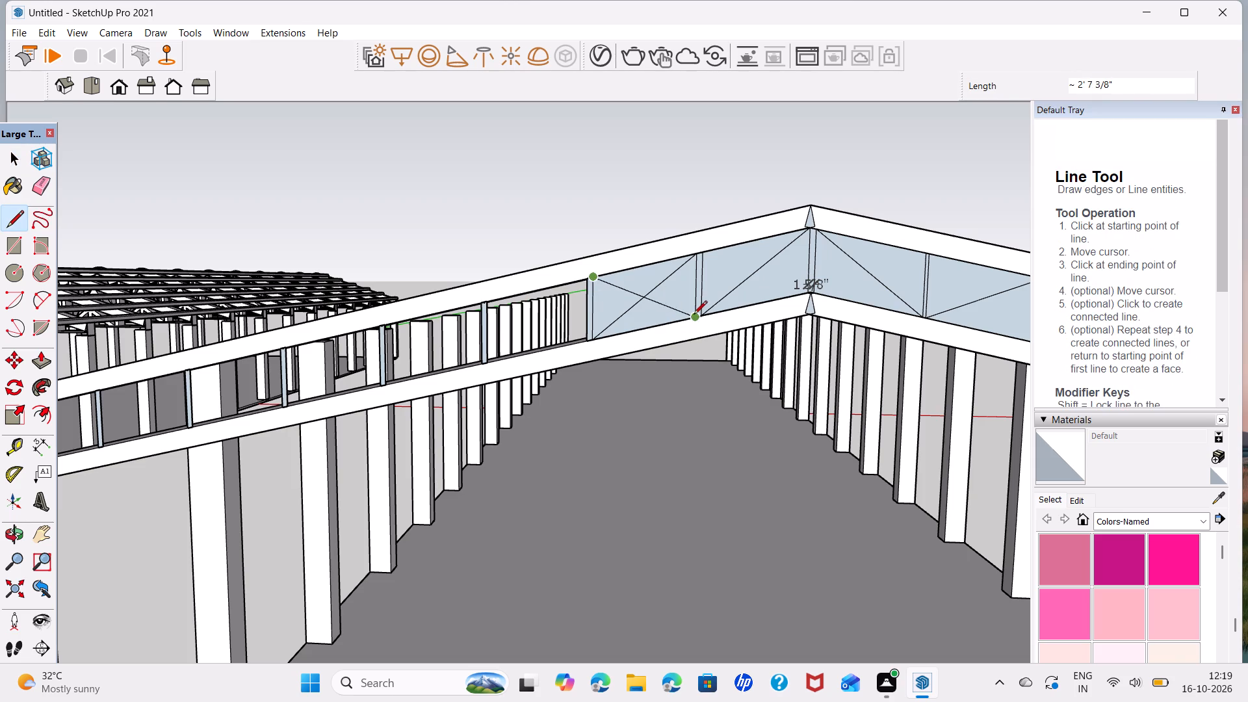
{"action": "left_click", "coordinate": [694, 315]}
{"action": "key", "text": "space"}
{"action": "left_click", "coordinate": [664, 283]}
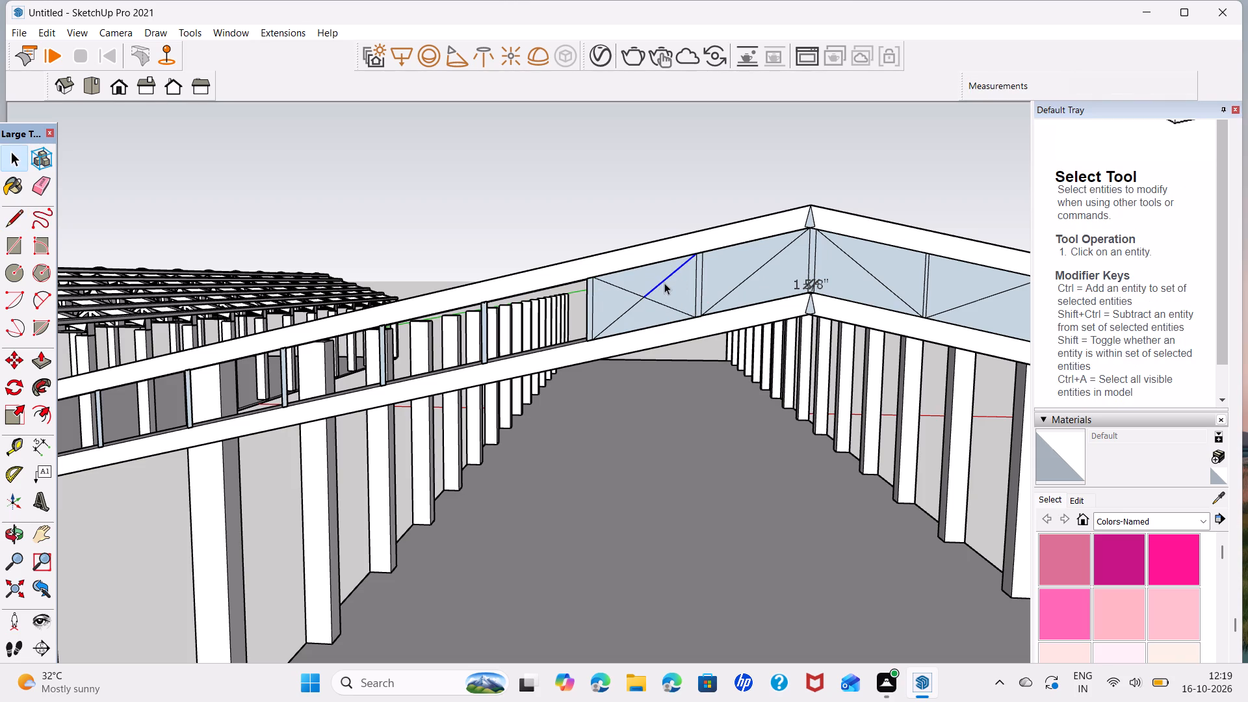
{"action": "key", "text": "Delete"}
{"action": "left_click", "coordinate": [634, 306]}
{"action": "key", "text": "Delete"}
Draw a diagonal descending toward the eave in the opposite slope's third bay from the ridge and trace the beam edges to fill both triangles.
{"action": "key", "text": "l"}
{"action": "left_click", "coordinate": [588, 274]}
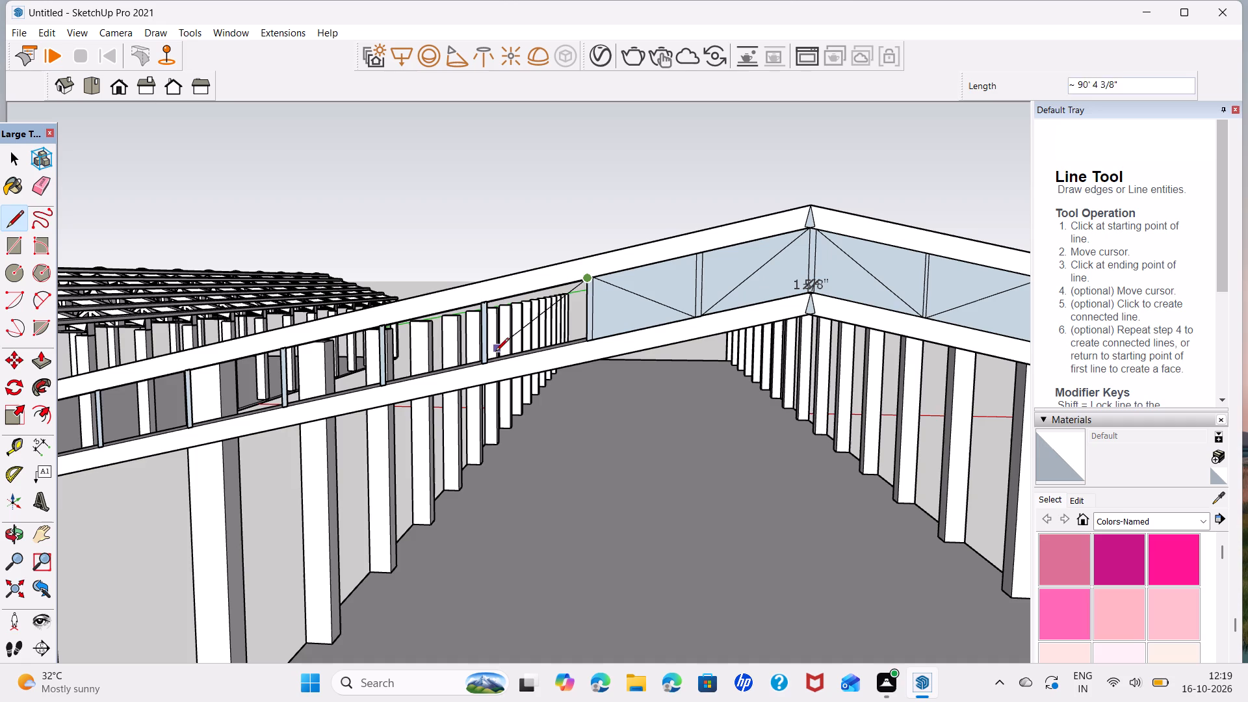
{"action": "left_click", "coordinate": [487, 365]}
{"action": "left_click", "coordinate": [587, 341]}
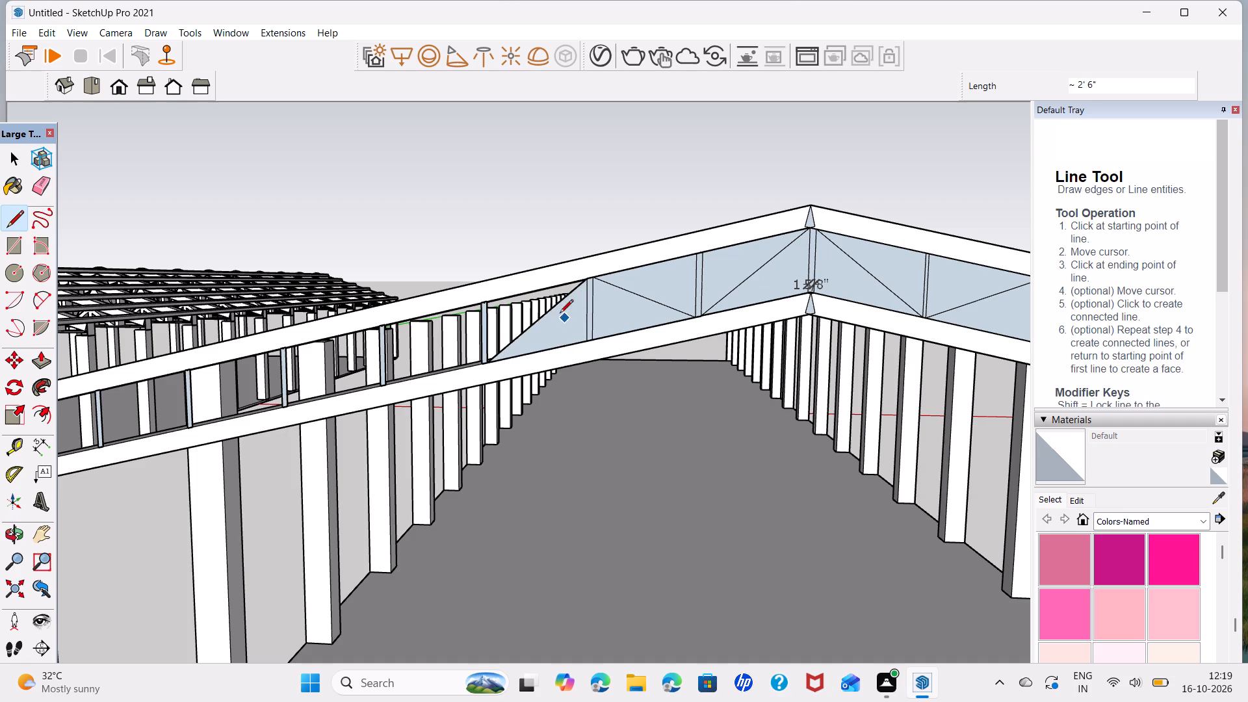
{"action": "key", "text": "space"}
{"action": "key", "text": "l"}
{"action": "left_click", "coordinate": [486, 299]}
{"action": "left_click", "coordinate": [585, 278]}
{"action": "key", "text": "space"}
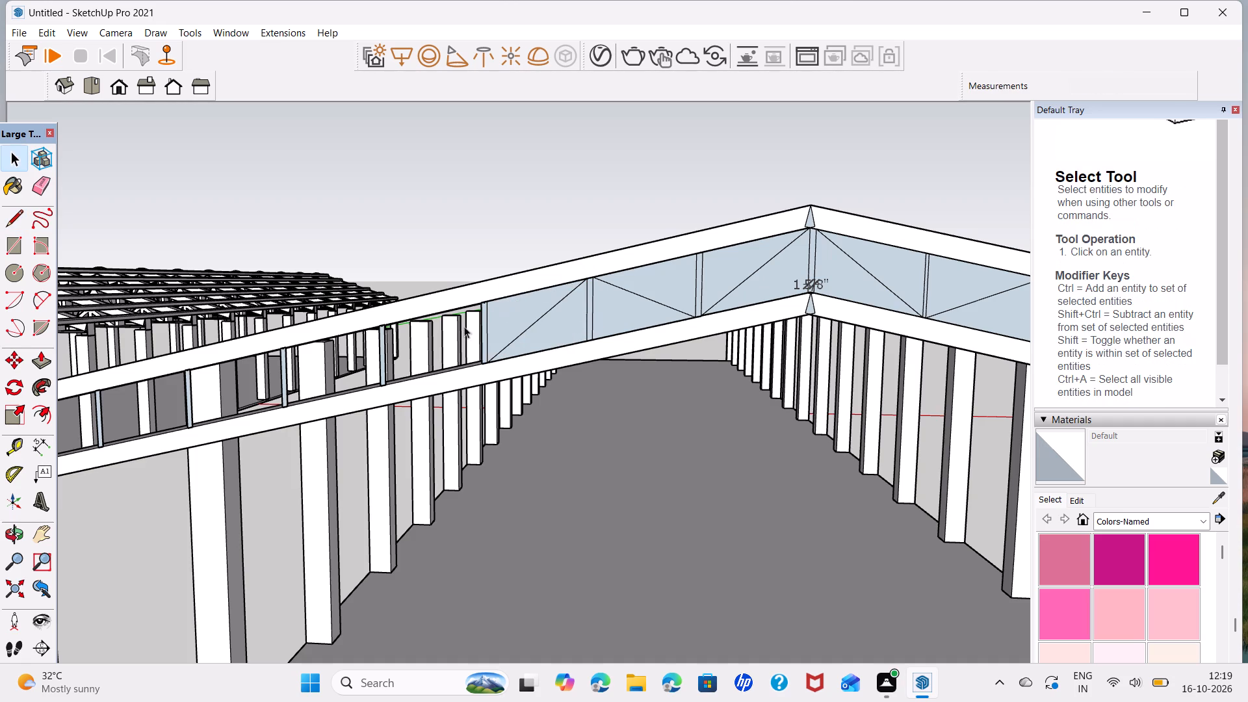
Draw a diagonal about 2' 7 15/16" long in the opposite slope's fourth bay, from ridge-side post's base to eave-side post's top, and fill both triangles.
{"action": "key", "text": "l"}
{"action": "left_click", "coordinate": [480, 367]}
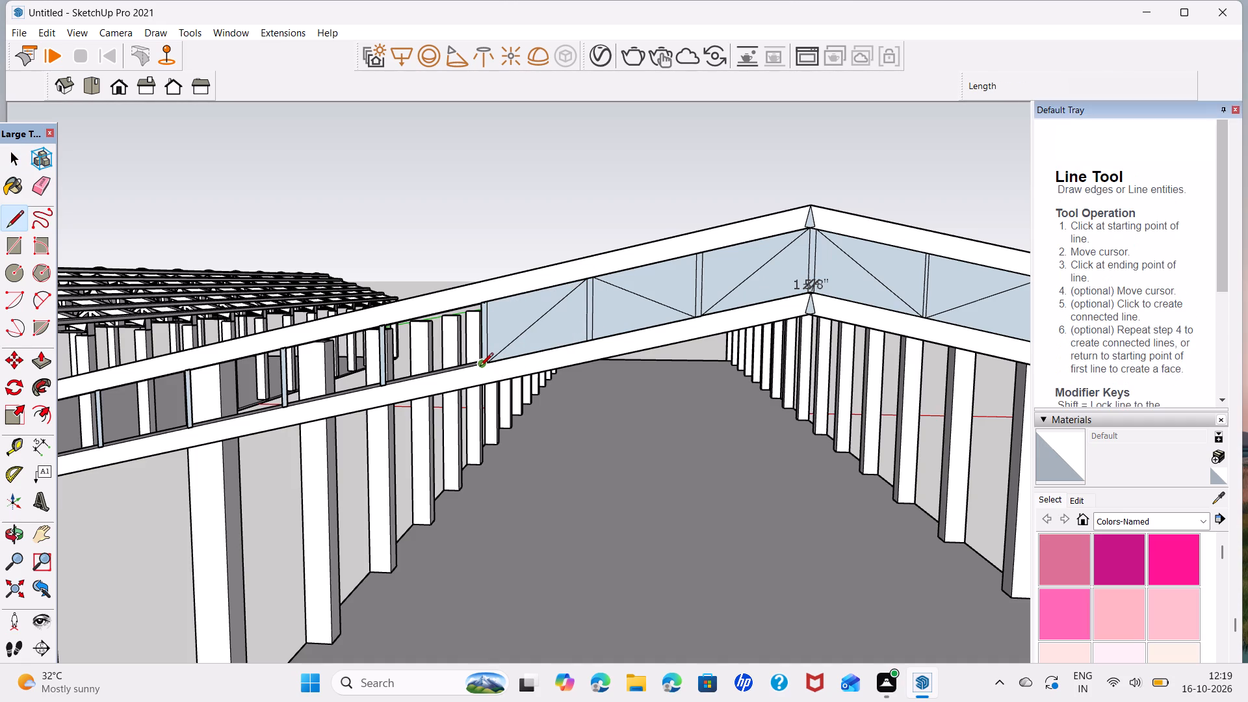
{"action": "left_click", "coordinate": [383, 328]}
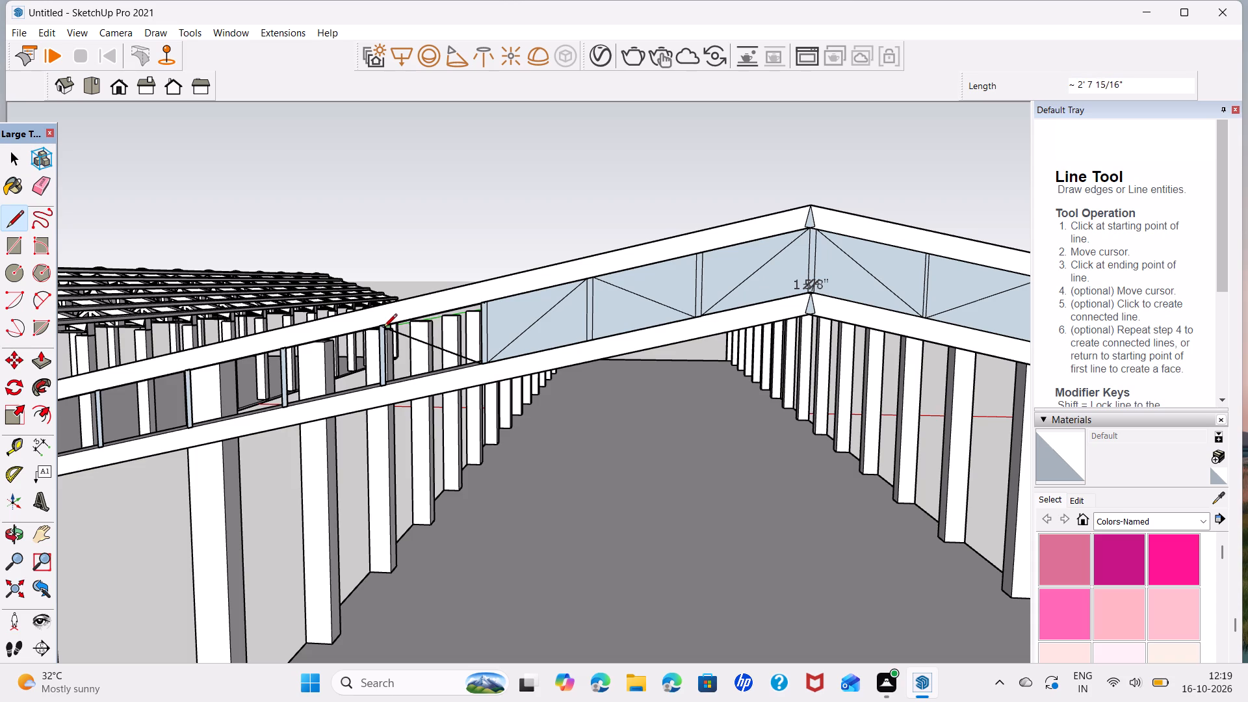
{"action": "left_click", "coordinate": [480, 302]}
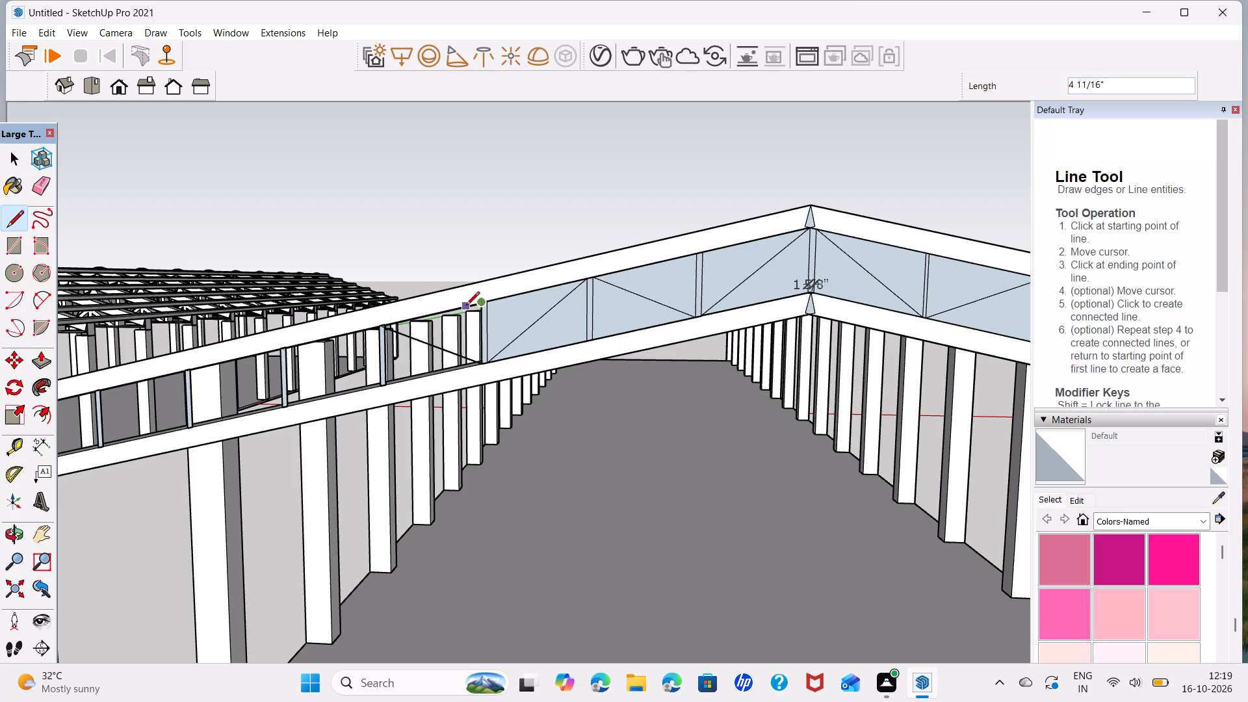
{"action": "left_click", "coordinate": [387, 324]}
{"action": "left_click", "coordinate": [386, 384]}
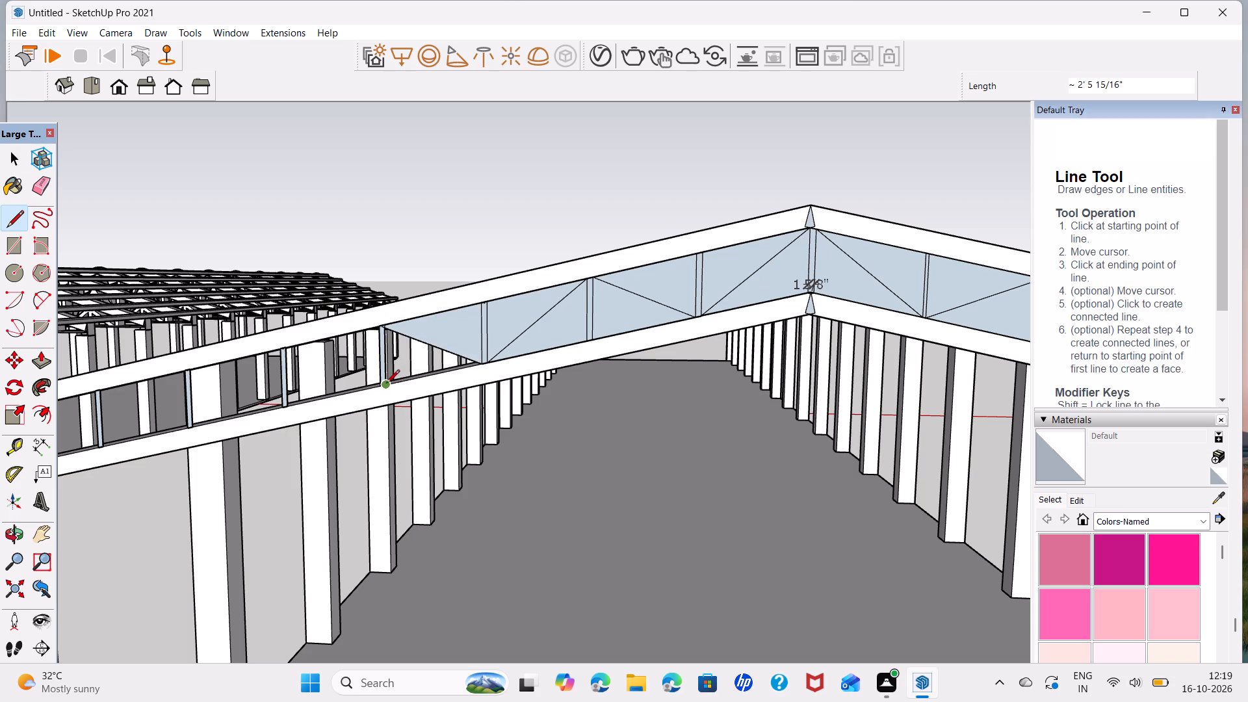
{"action": "left_click", "coordinate": [477, 363]}
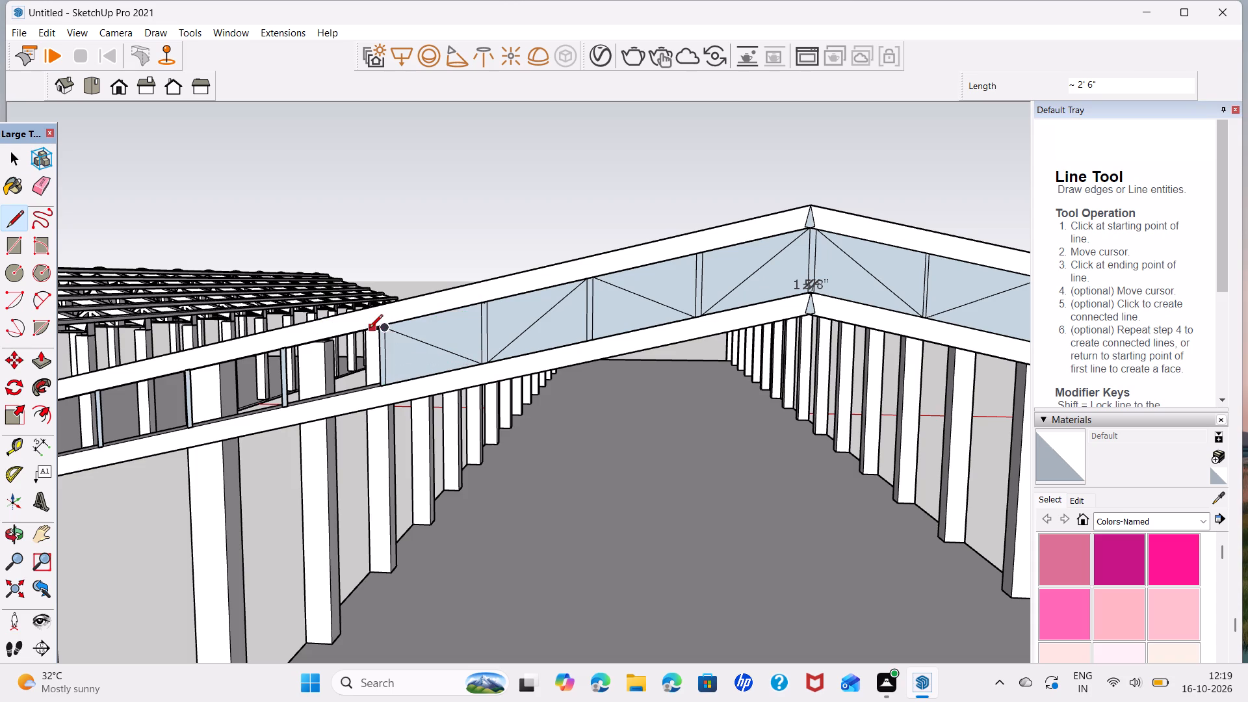
Draw a diagonal about 3' long in the fifth bay from the ridge-side post's top to the eave-side post's base and fill both triangles.
{"action": "left_click", "coordinate": [380, 326]}
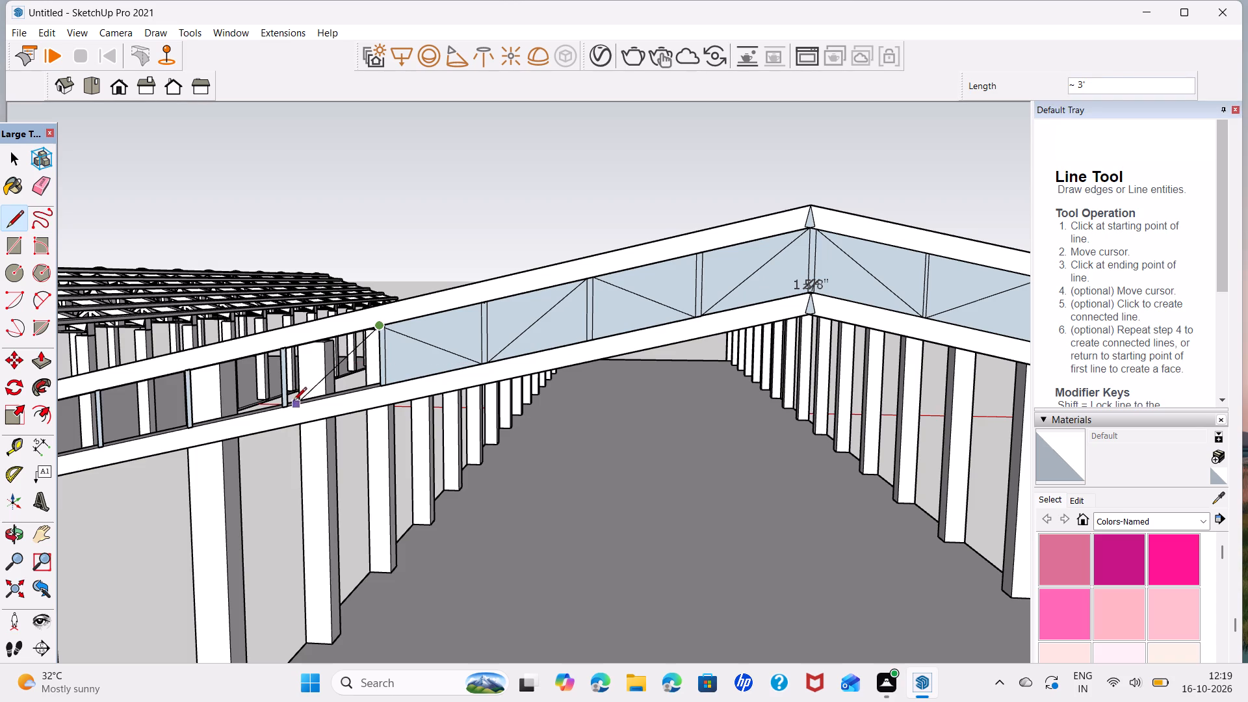
{"action": "left_click", "coordinate": [289, 402]}
{"action": "left_click", "coordinate": [378, 385]}
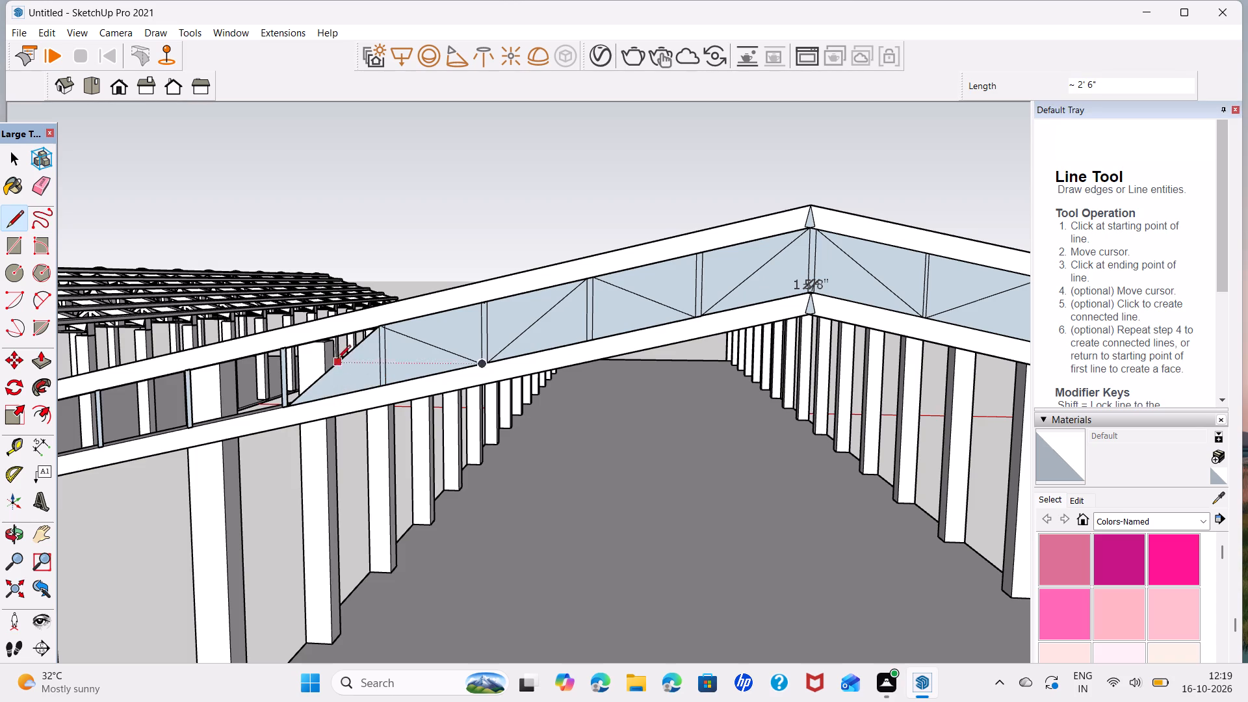
{"action": "left_click", "coordinate": [286, 348]}
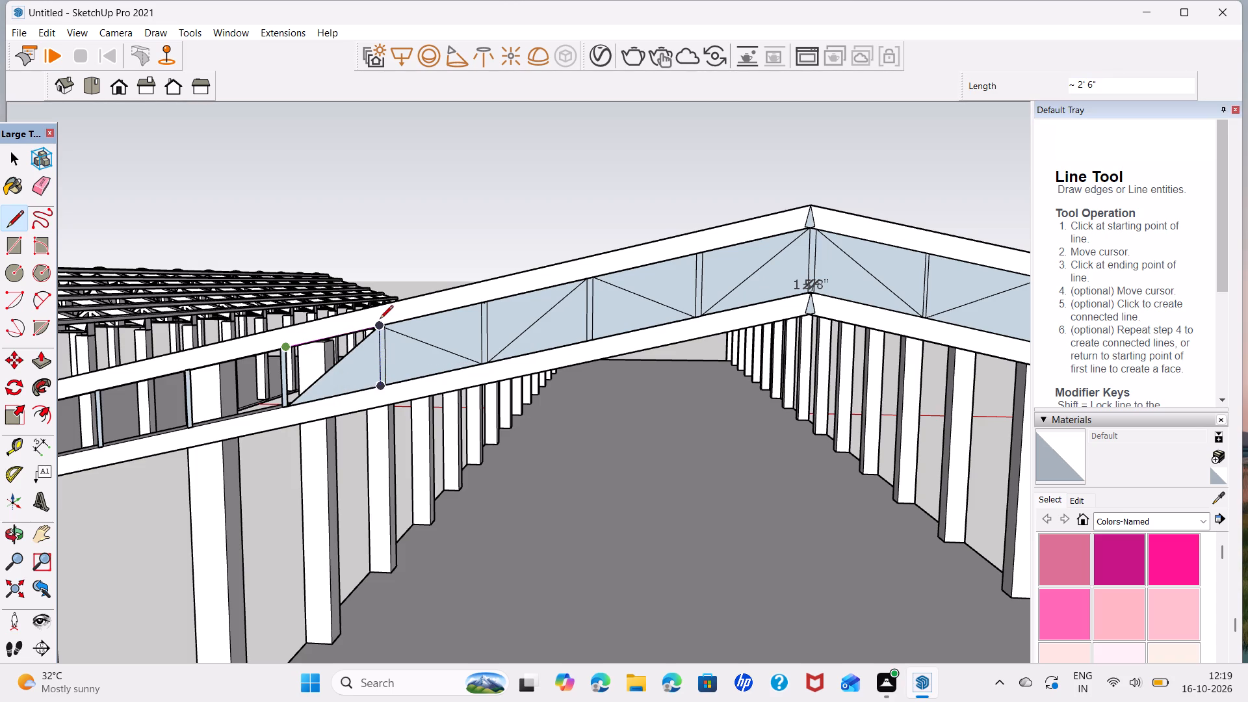
{"action": "left_click", "coordinate": [380, 320]}
Draw a diagonal about 2' 7 3/8" long in the sixth bay, from ridge-side post's base to eave-side post's top, and fill both triangles.
{"action": "scroll", "coordinate": [350, 339], "scroll_direction": "down", "scroll_amount": 1}
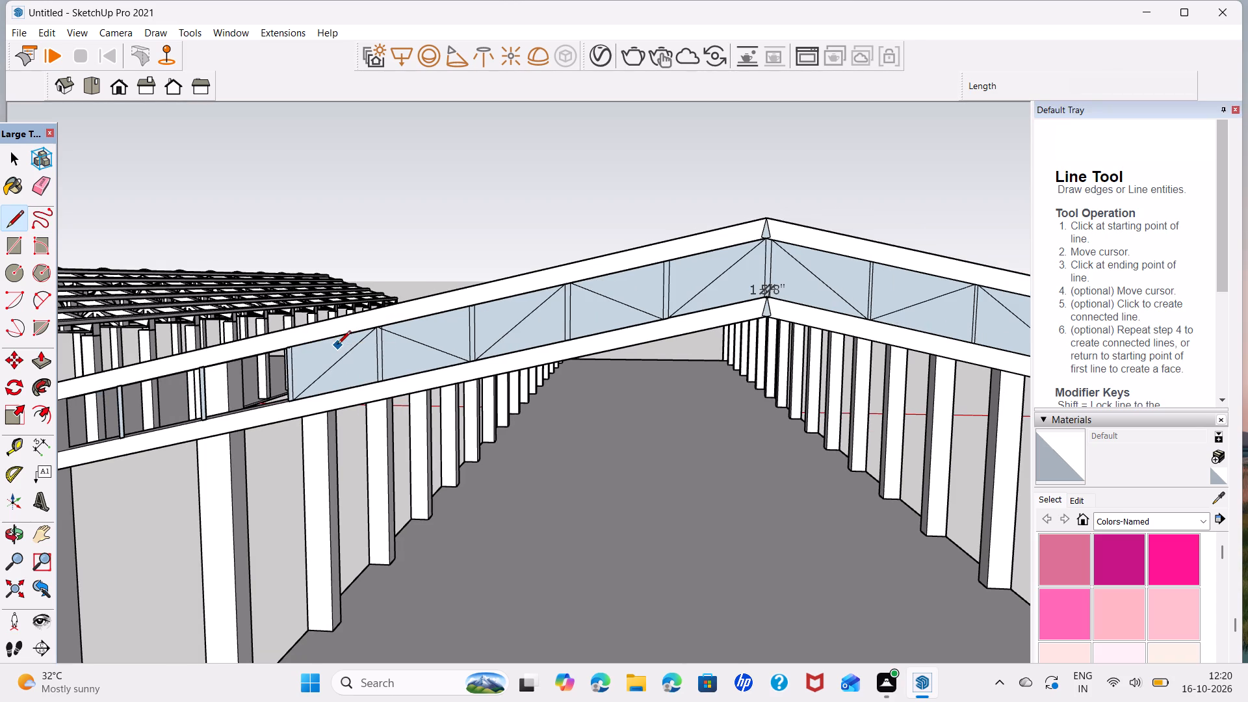
{"action": "middle_click_drag", "start_coordinate": [337, 345], "coordinate": [668, 303], "text": "shift"}
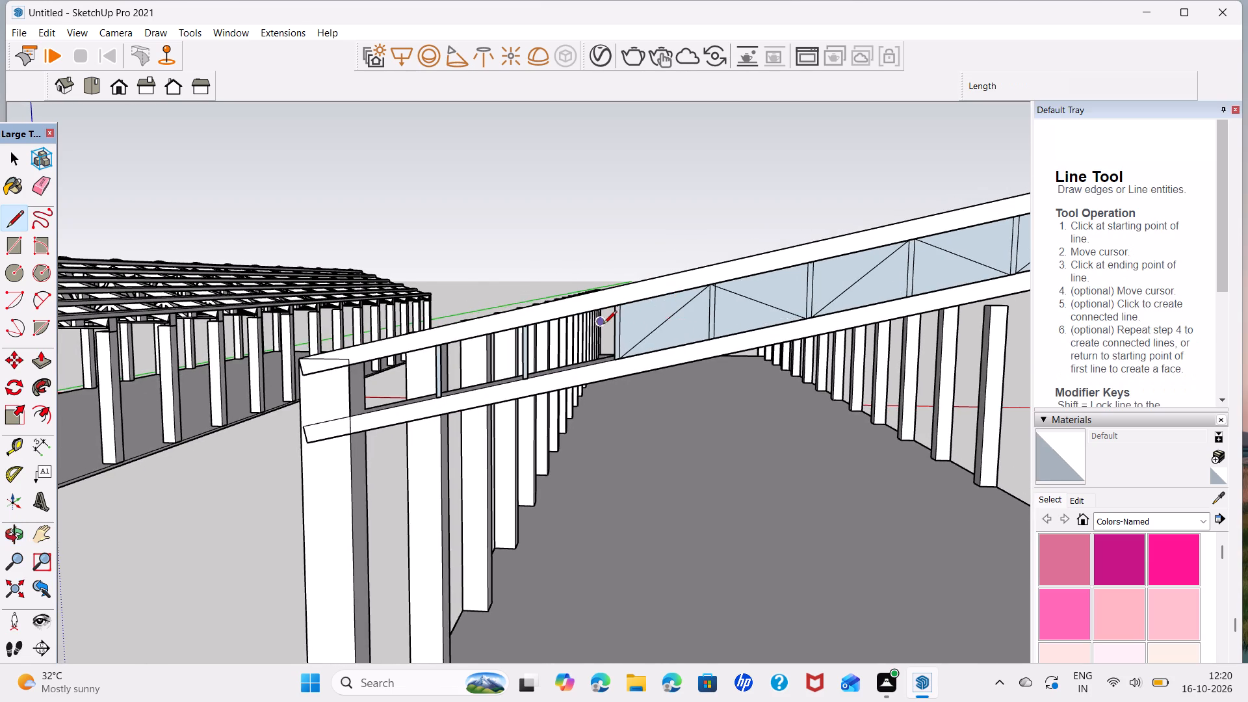
{"action": "scroll", "coordinate": [603, 325], "scroll_direction": "up", "scroll_amount": 2}
{"action": "scroll", "coordinate": [603, 325], "scroll_direction": "down", "scroll_amount": 1}
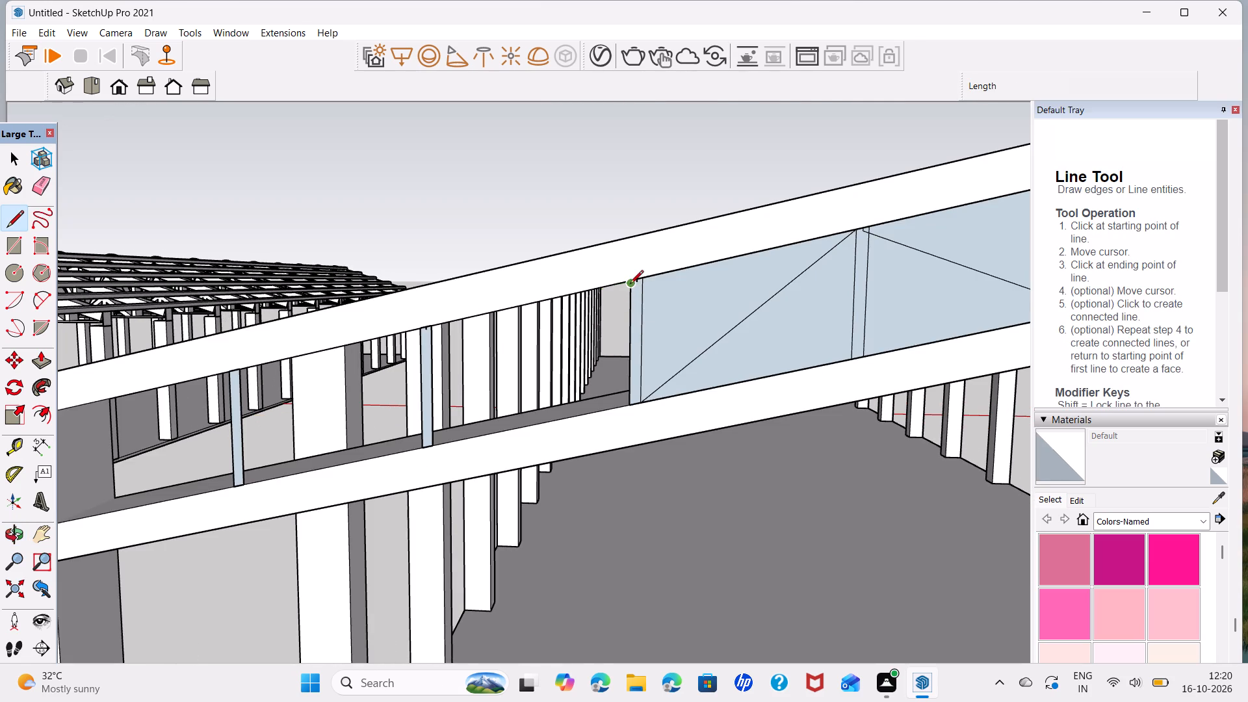
{"action": "left_click", "coordinate": [632, 408]}
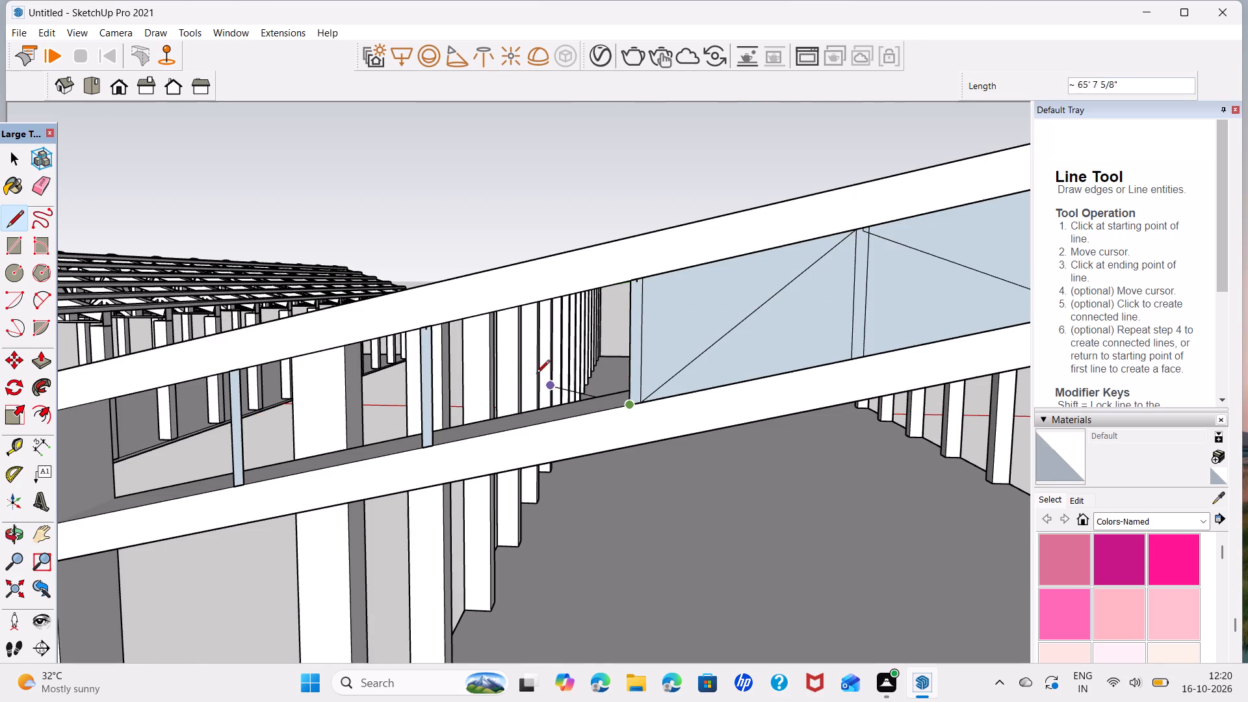
{"action": "left_click", "coordinate": [432, 327]}
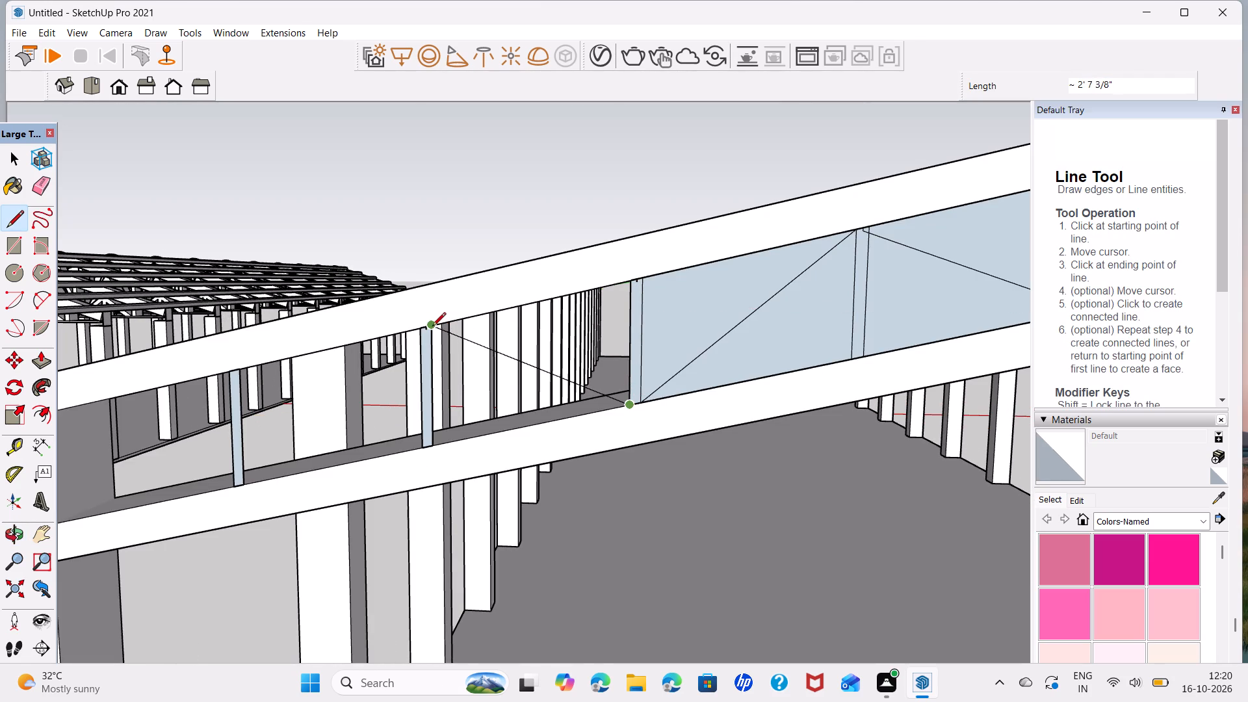
{"action": "left_click", "coordinate": [434, 448]}
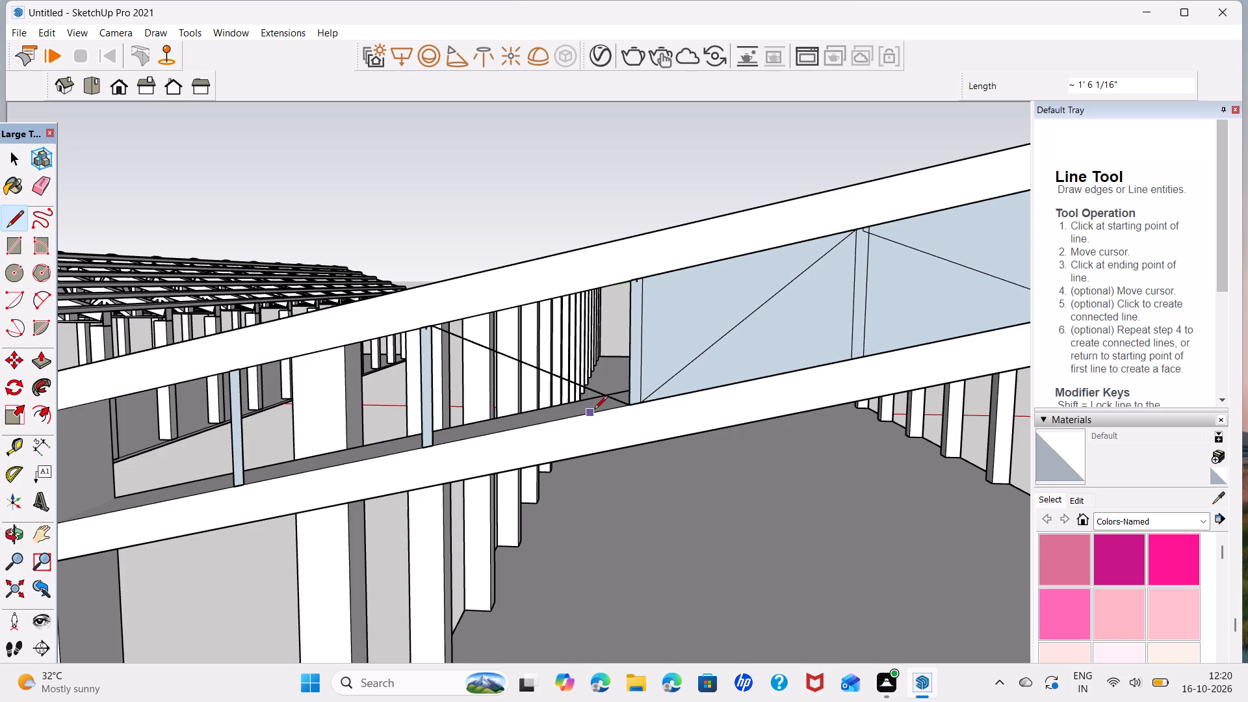
{"action": "left_click", "coordinate": [624, 408]}
{"action": "left_click", "coordinate": [435, 447]}
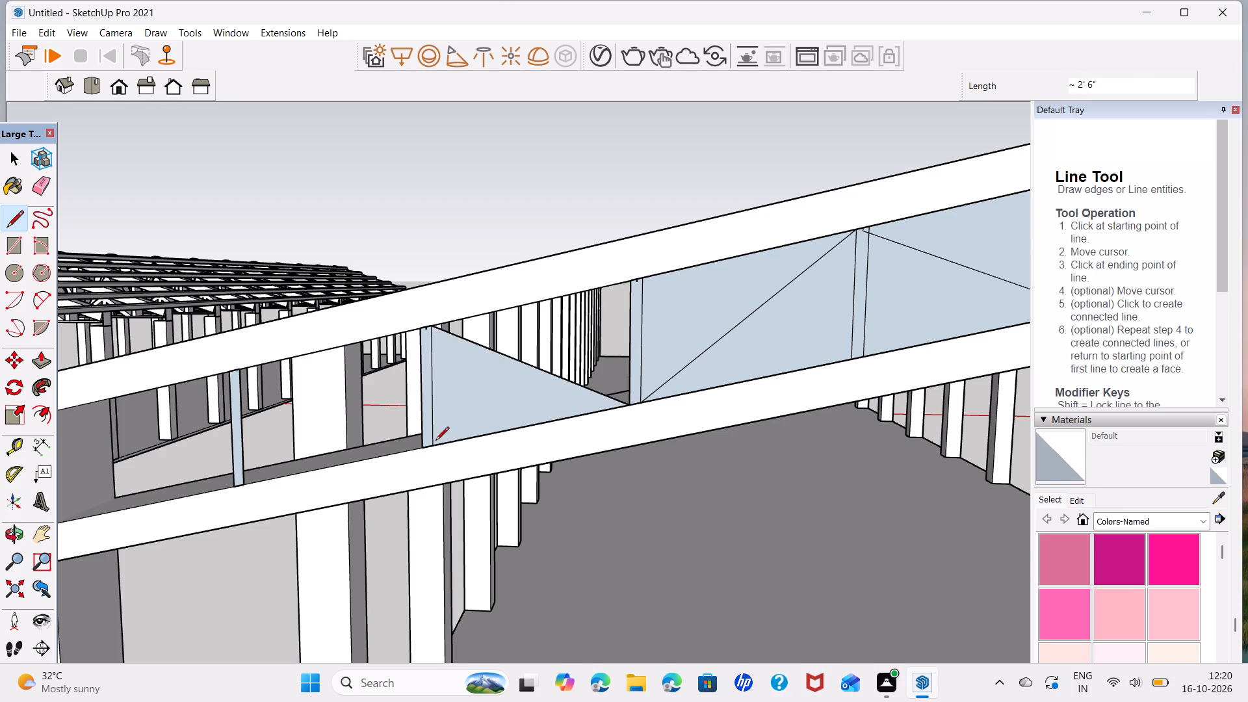
{"action": "left_click", "coordinate": [431, 324]}
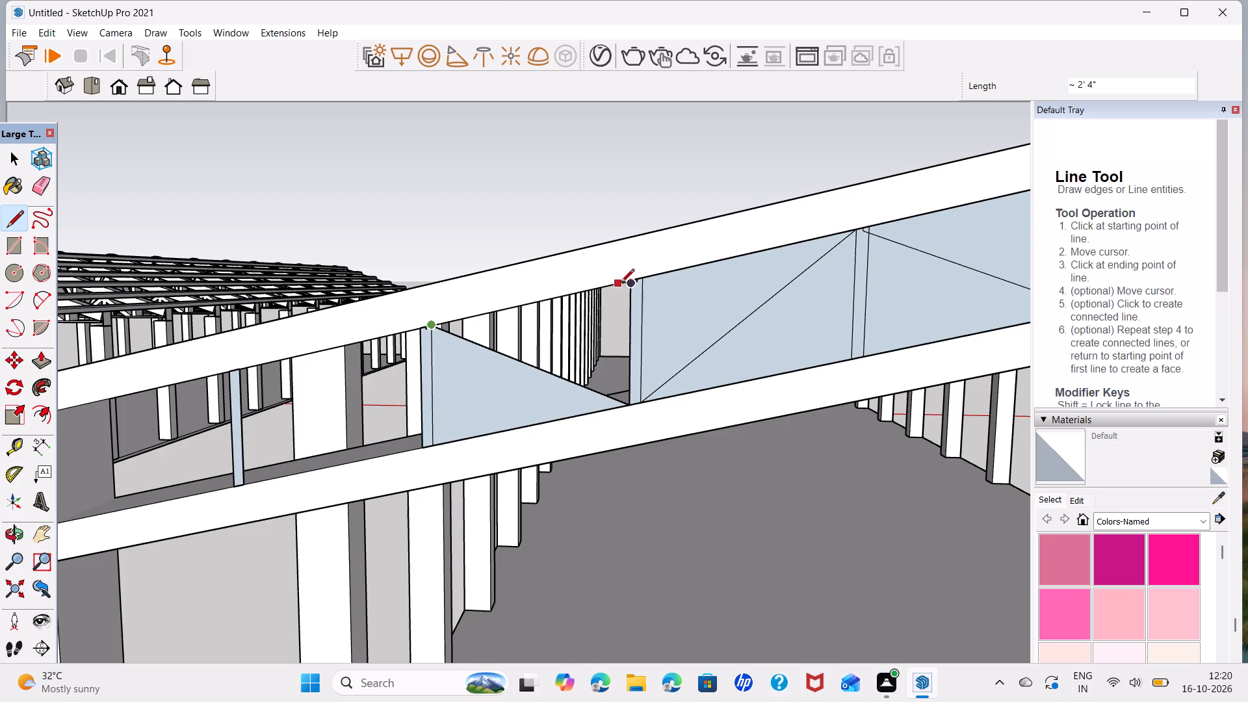
{"action": "left_click", "coordinate": [629, 279]}
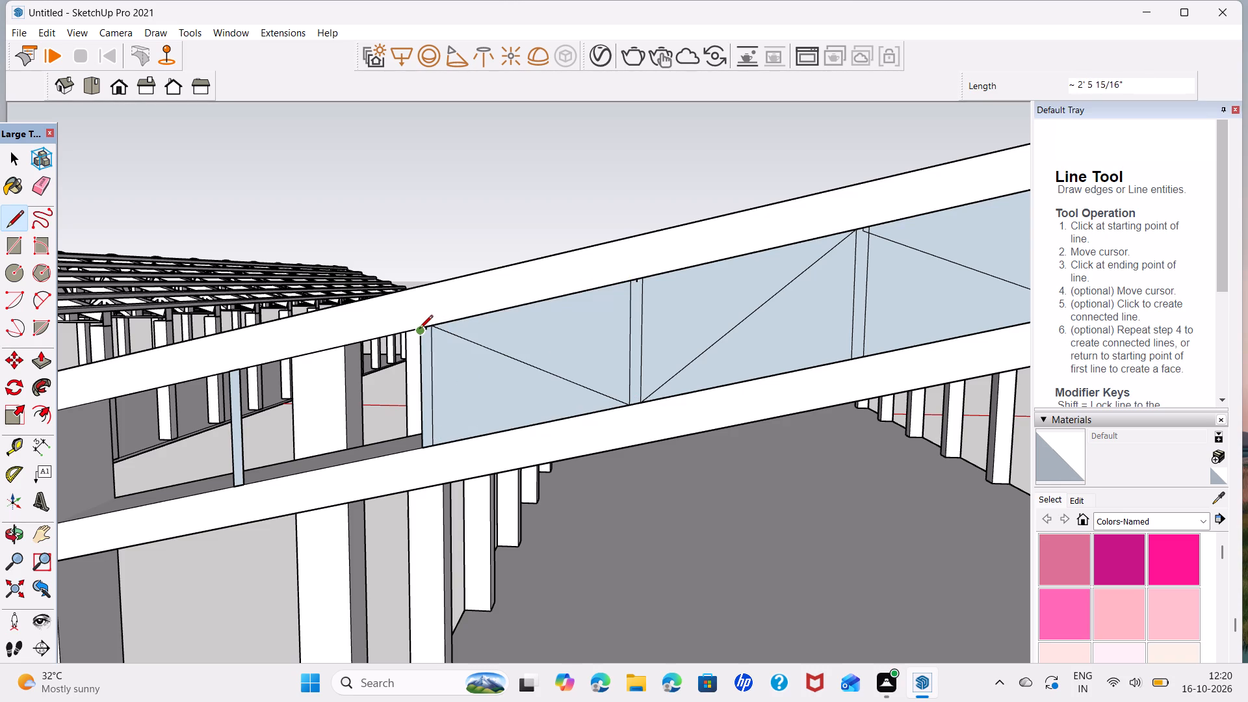
Draw a diagonal about 3' 1 1/8" long in the seventh bay, from ridge-side post's top to eave-side post's base, and fill both triangles.
{"action": "left_click", "coordinate": [419, 330]}
{"action": "left_click", "coordinate": [243, 484]}
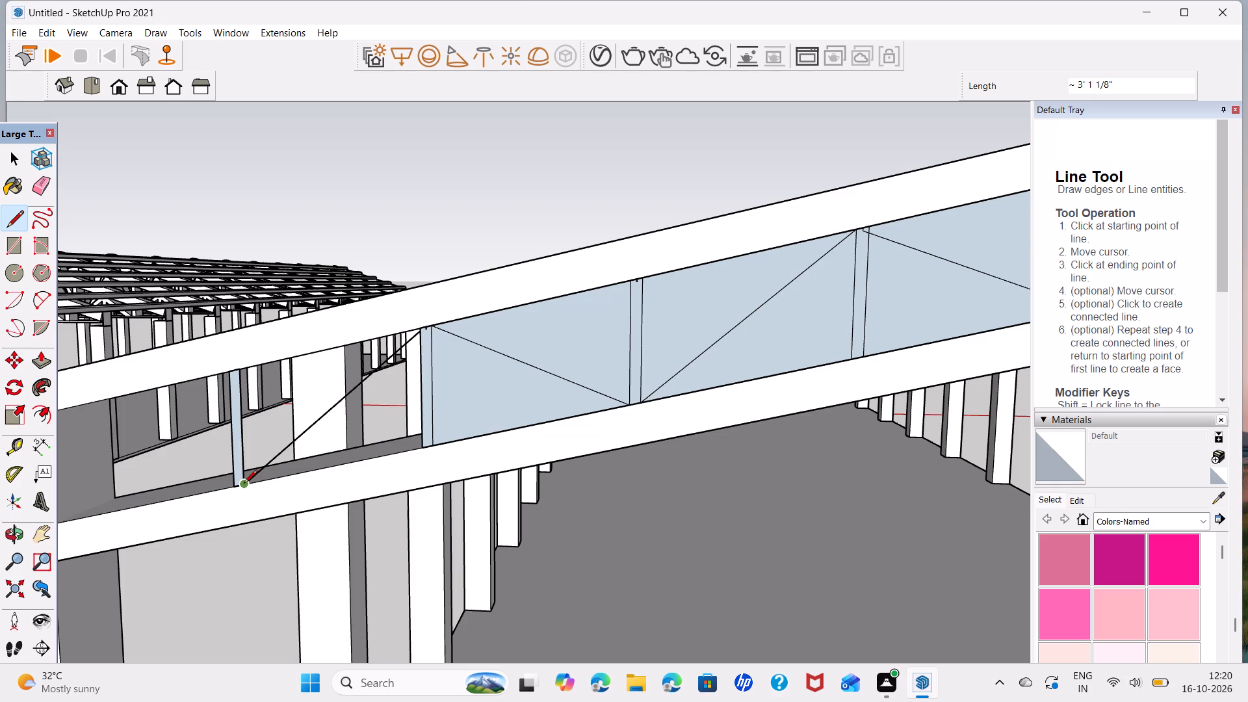
{"action": "left_click", "coordinate": [421, 447]}
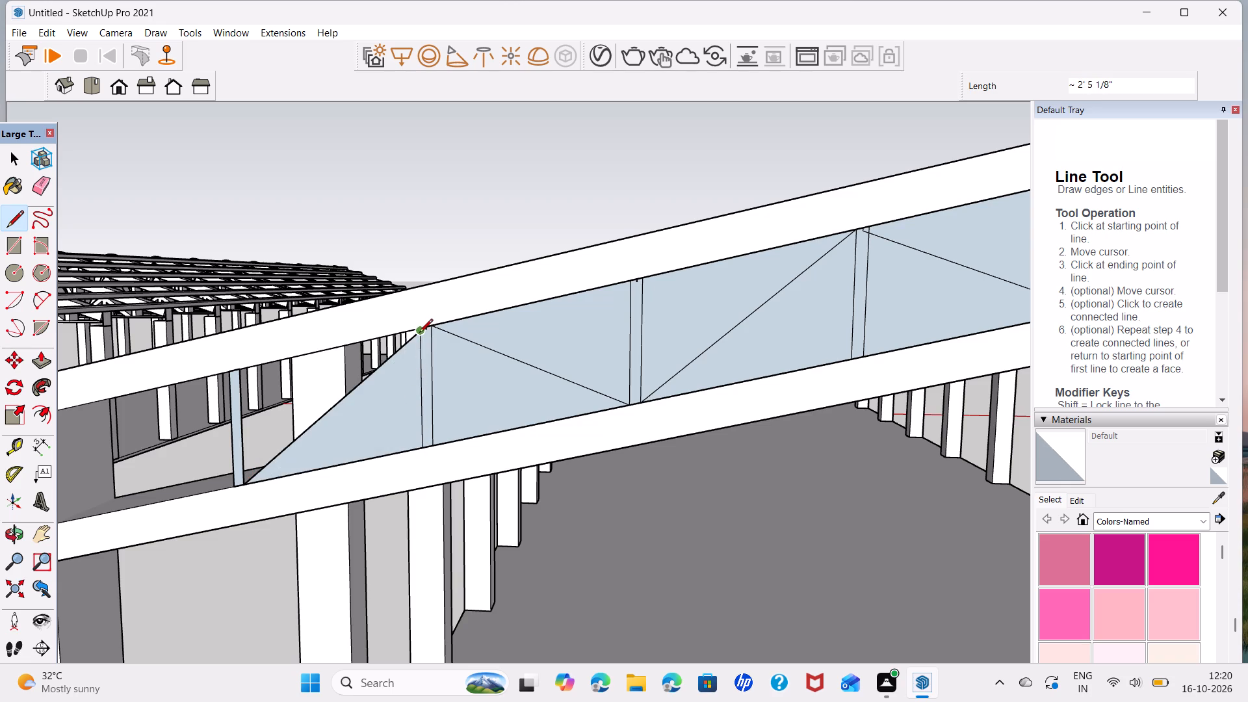
{"action": "left_click", "coordinate": [419, 331]}
{"action": "key", "text": "space"}
{"action": "key", "text": "l"}
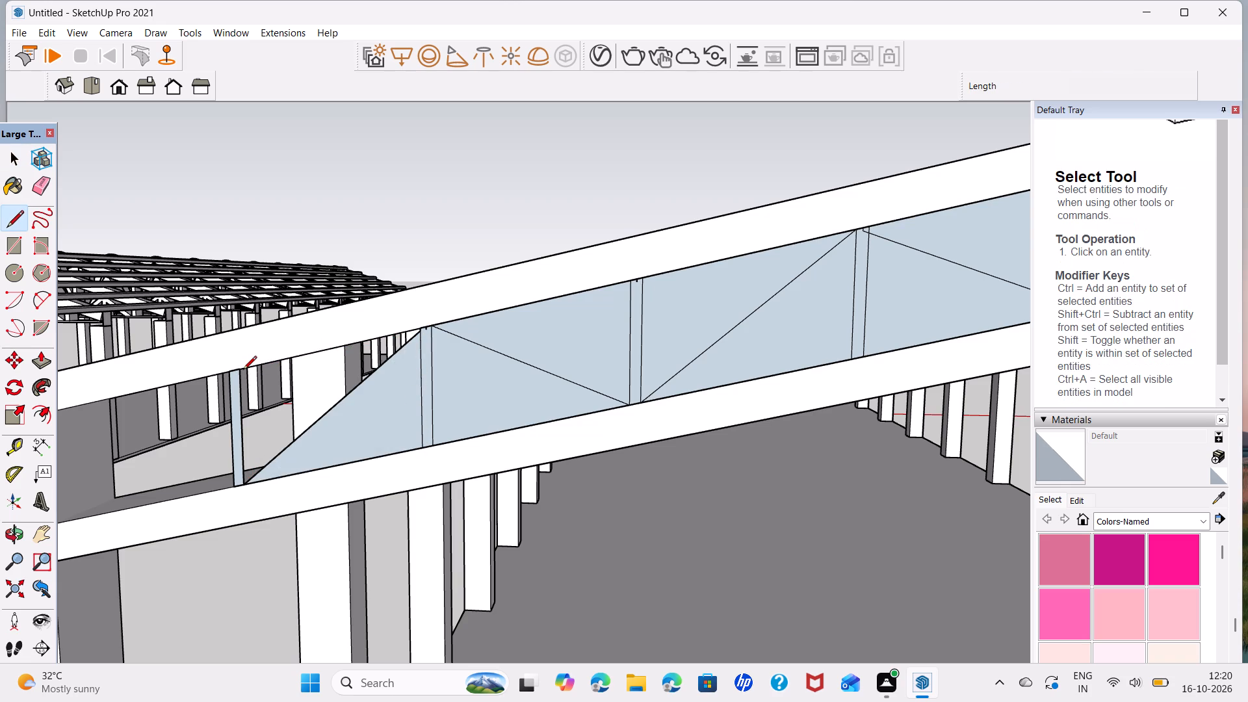
{"action": "left_click", "coordinate": [239, 369]}
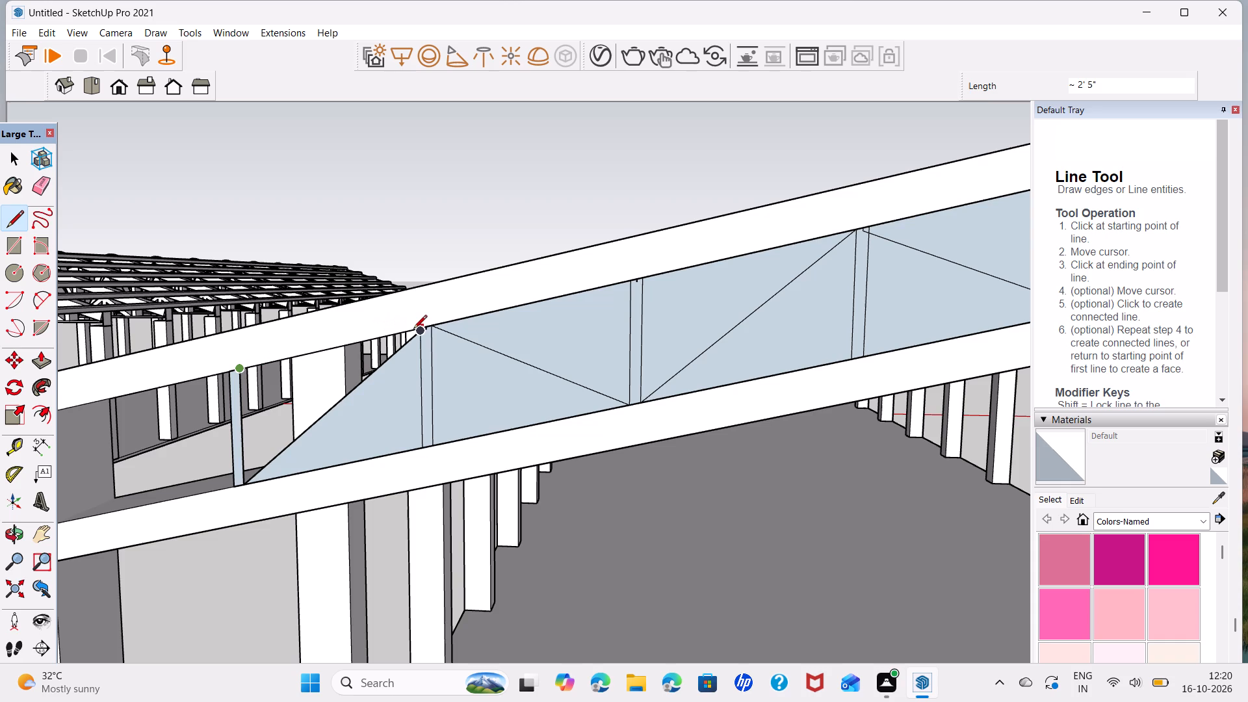
{"action": "left_click", "coordinate": [421, 327]}
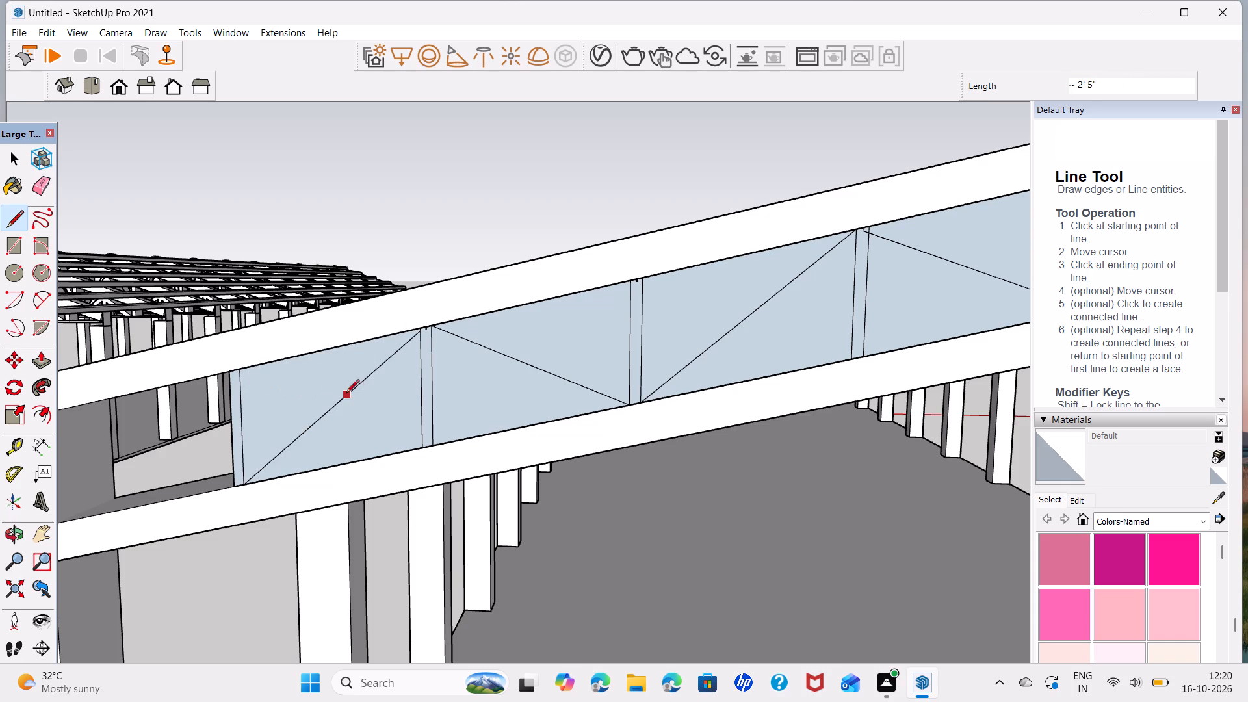
Draw a diagonal in the last bay before the eave, from the post's base to the upper beam's lower edge at the corner column.
{"action": "middle_click_drag", "start_coordinate": [281, 403], "coordinate": [447, 369]}
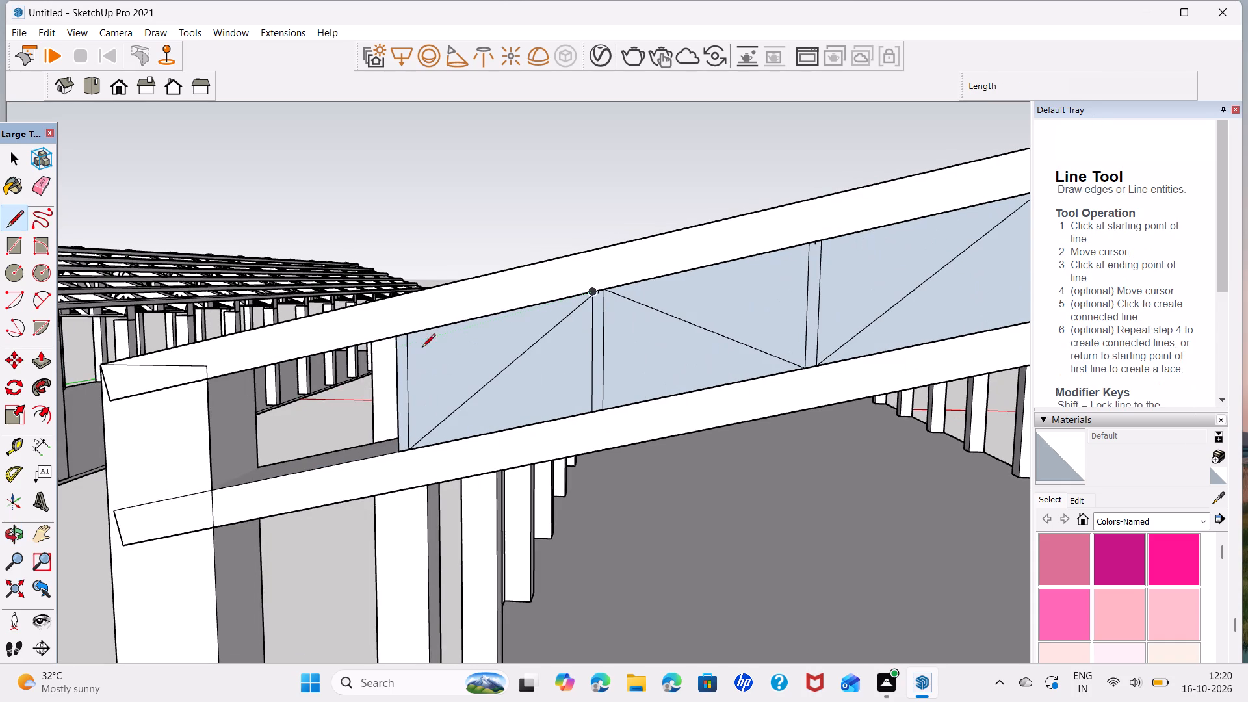
{"action": "left_click", "coordinate": [399, 452]}
{"action": "left_click", "coordinate": [207, 382]}
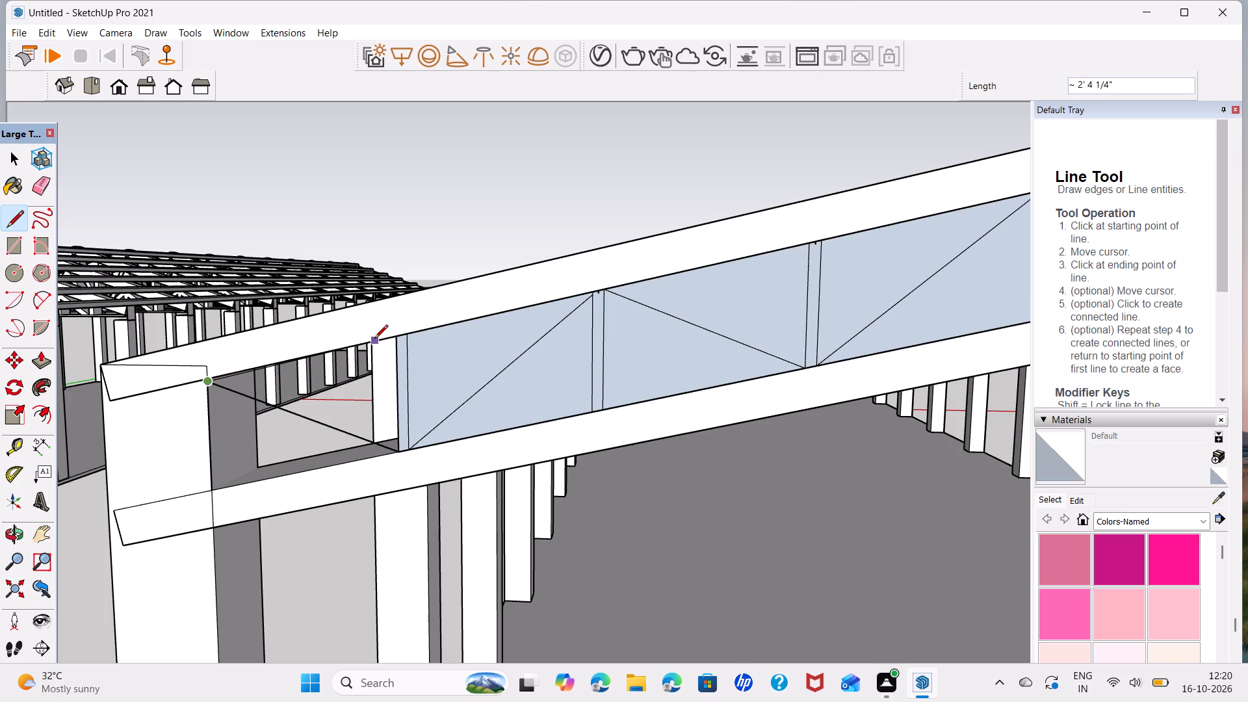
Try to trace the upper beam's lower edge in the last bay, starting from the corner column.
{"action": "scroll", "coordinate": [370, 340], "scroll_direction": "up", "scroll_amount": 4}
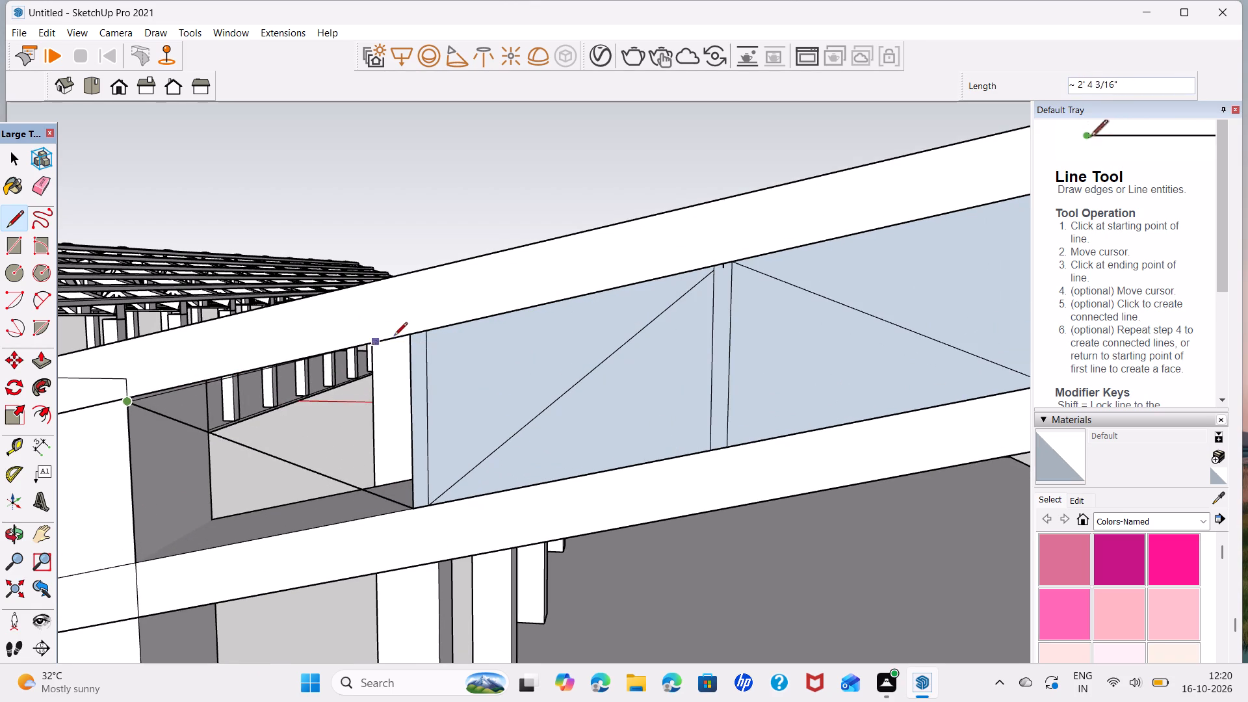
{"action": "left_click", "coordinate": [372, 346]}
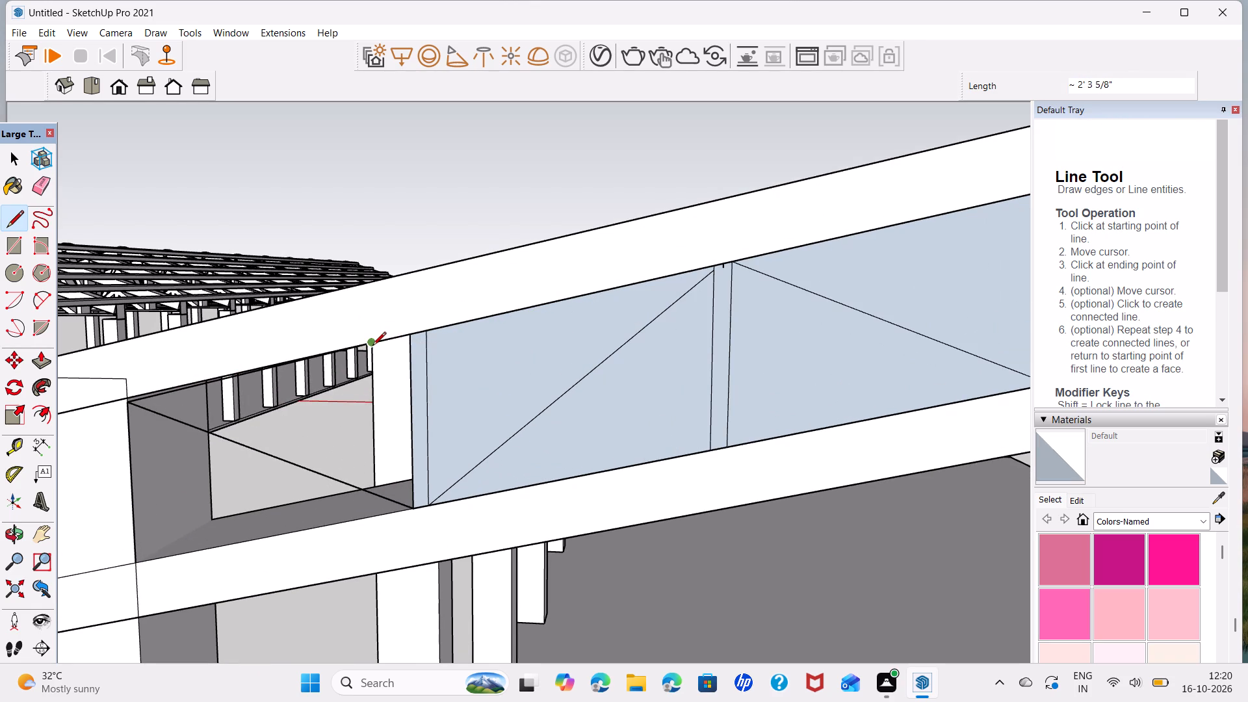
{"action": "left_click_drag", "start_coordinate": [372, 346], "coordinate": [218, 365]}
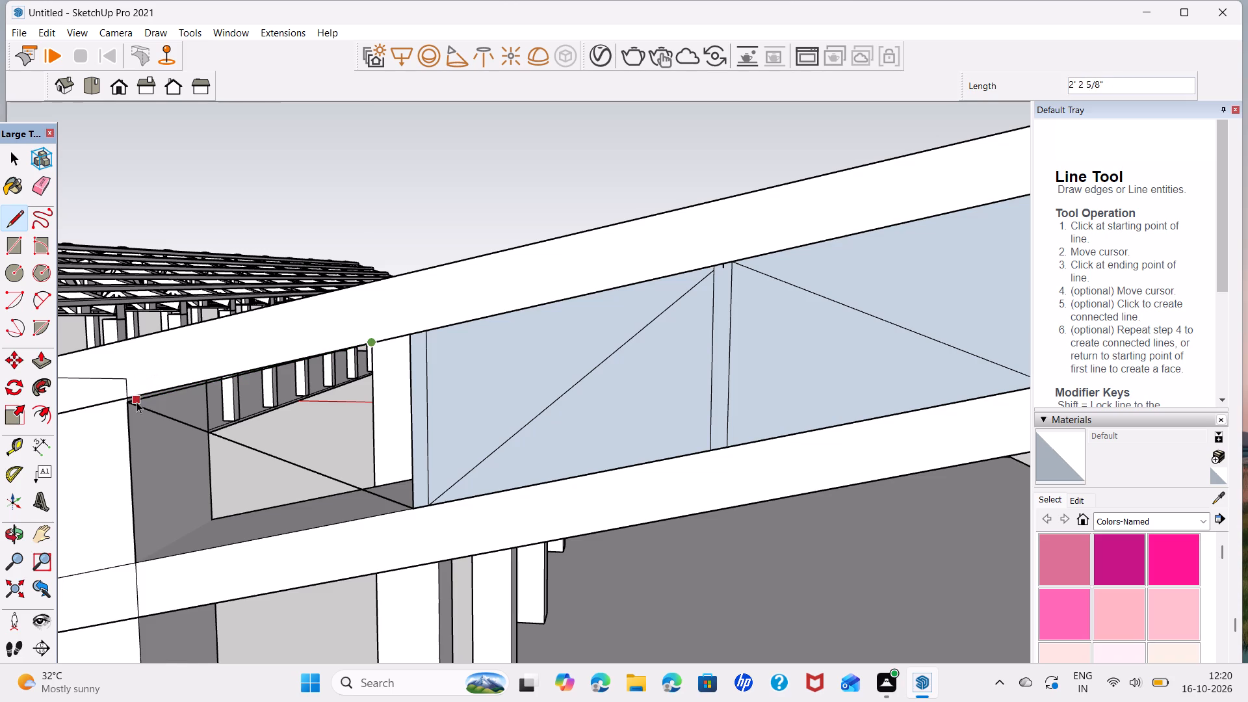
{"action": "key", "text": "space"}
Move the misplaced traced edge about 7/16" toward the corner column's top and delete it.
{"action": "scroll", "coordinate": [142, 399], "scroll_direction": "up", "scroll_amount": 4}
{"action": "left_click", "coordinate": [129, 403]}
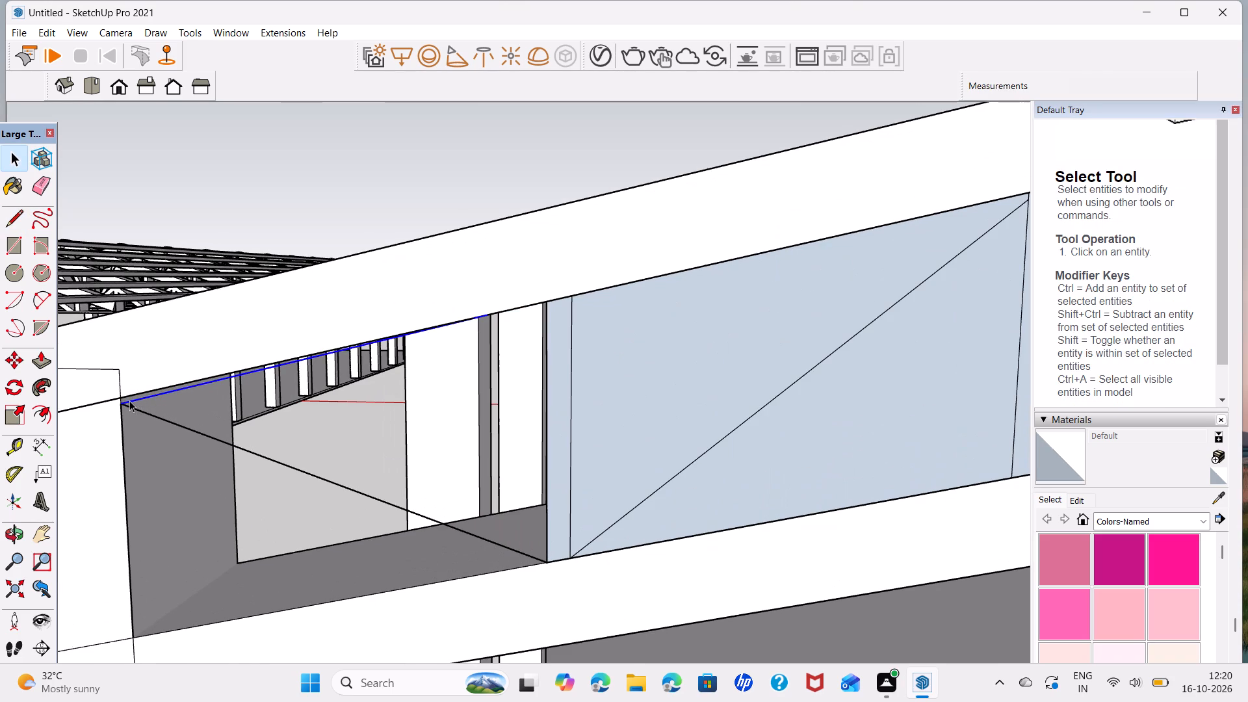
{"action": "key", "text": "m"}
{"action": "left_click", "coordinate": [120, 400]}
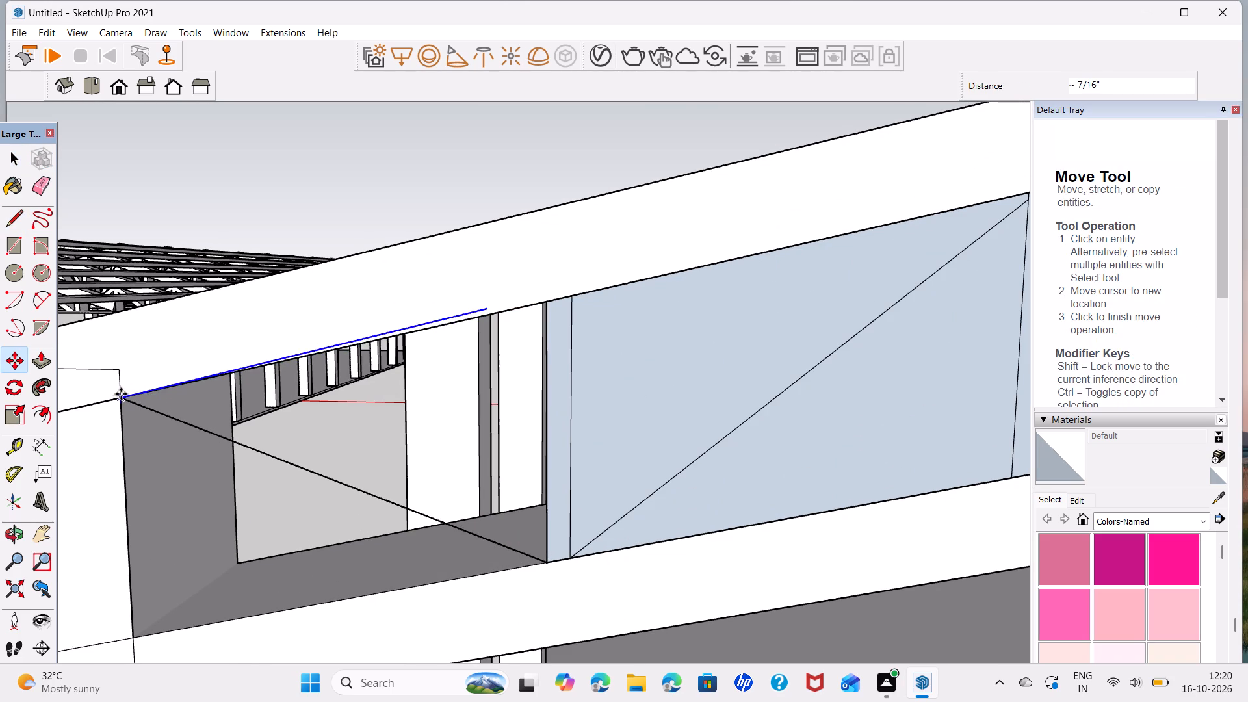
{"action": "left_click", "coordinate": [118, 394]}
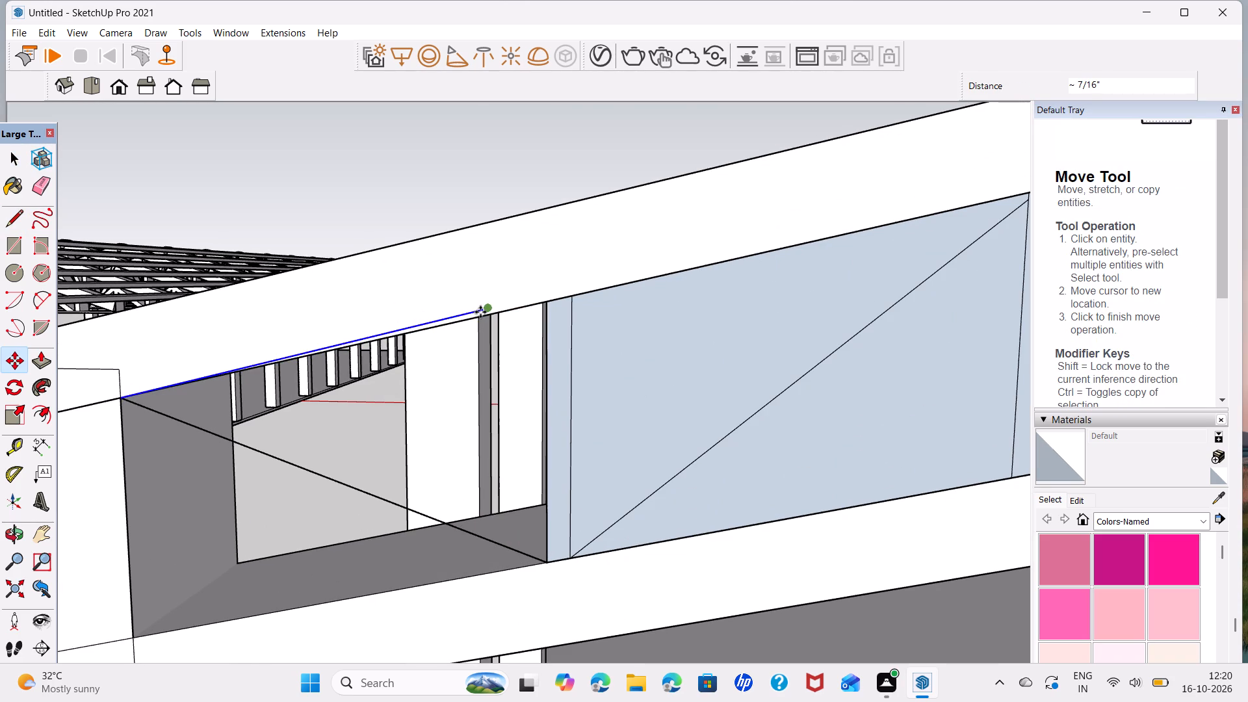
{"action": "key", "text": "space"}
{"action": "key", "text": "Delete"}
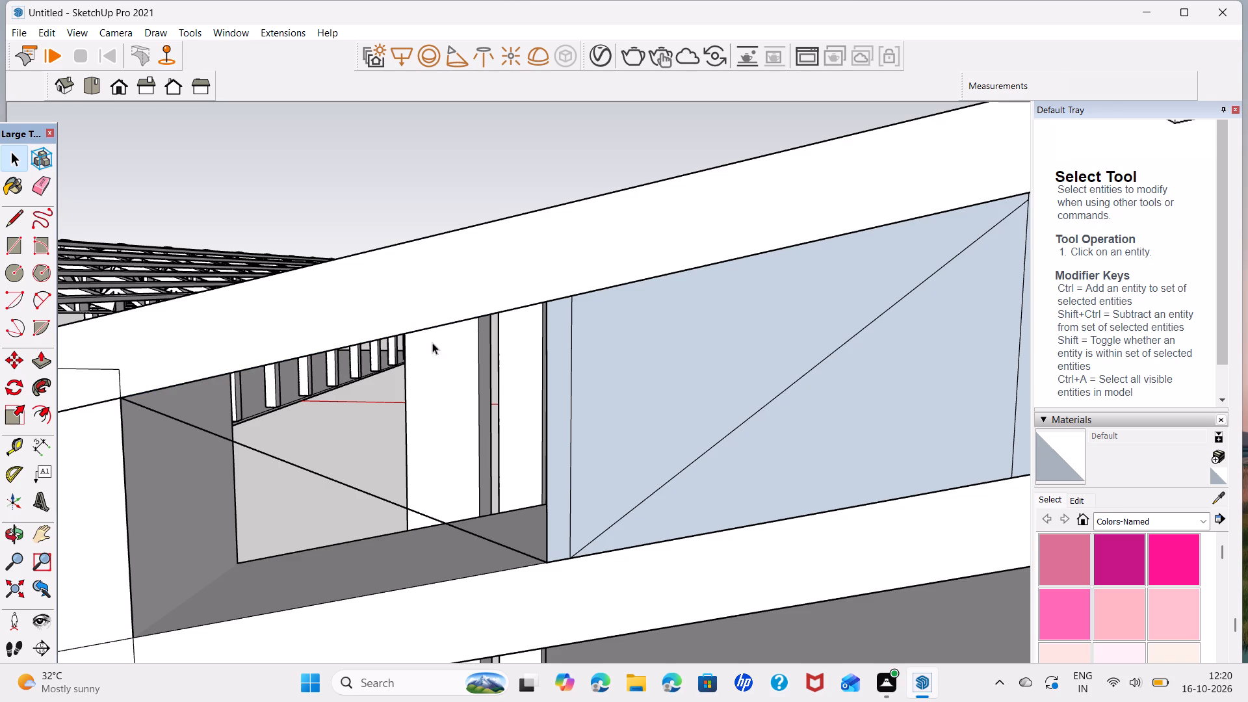
Trace the upper beam's lower edge and the lower beam's upper edge between corner column and post, filling both triangles of the last bay.
{"action": "key", "text": "m"}
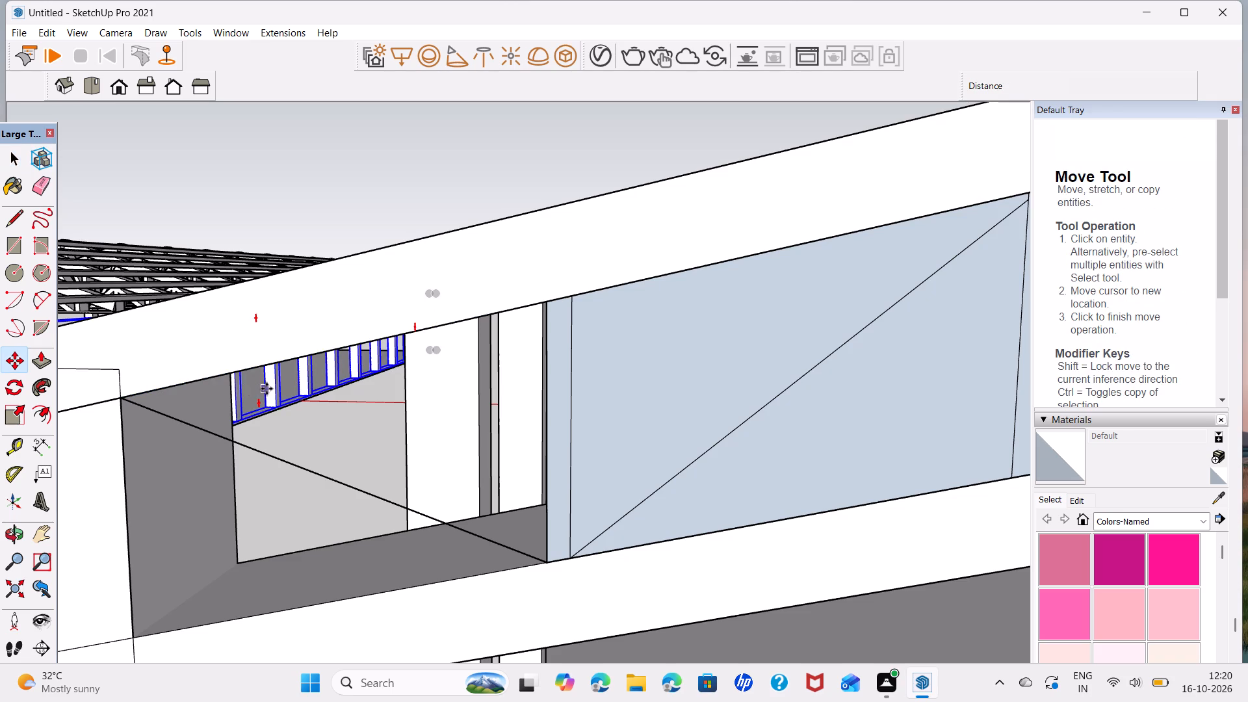
{"action": "key", "text": "l"}
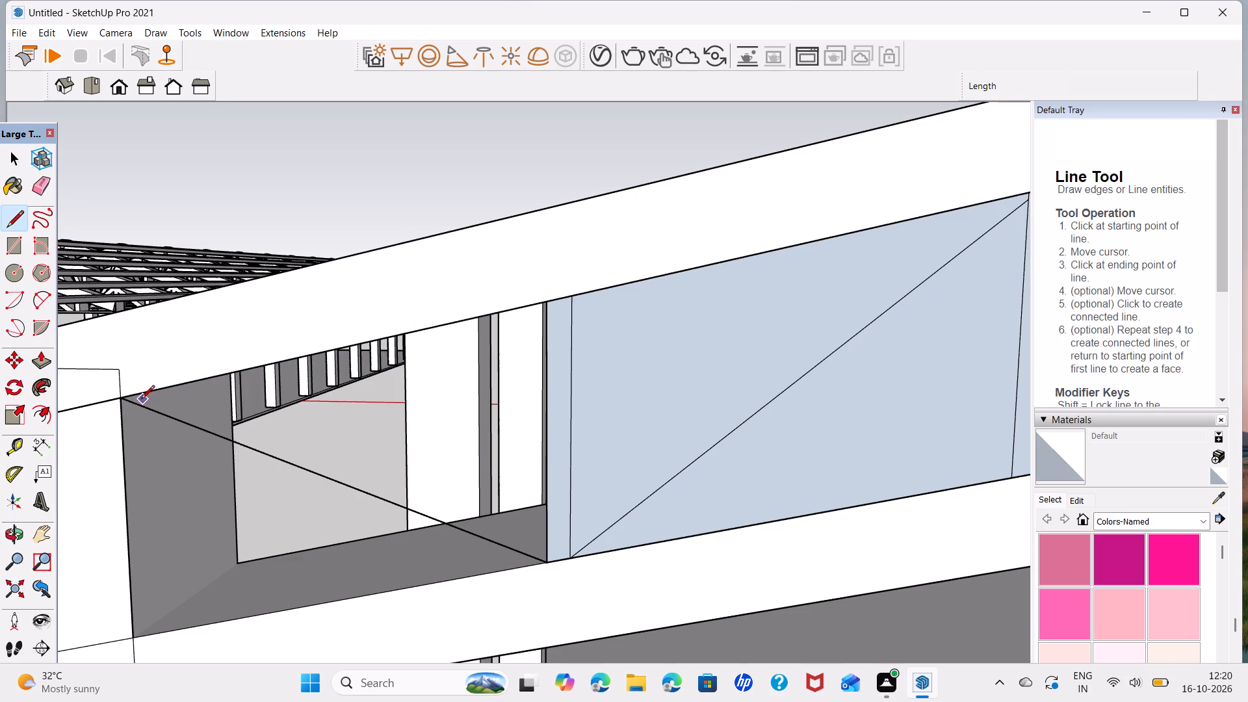
{"action": "left_click", "coordinate": [118, 396]}
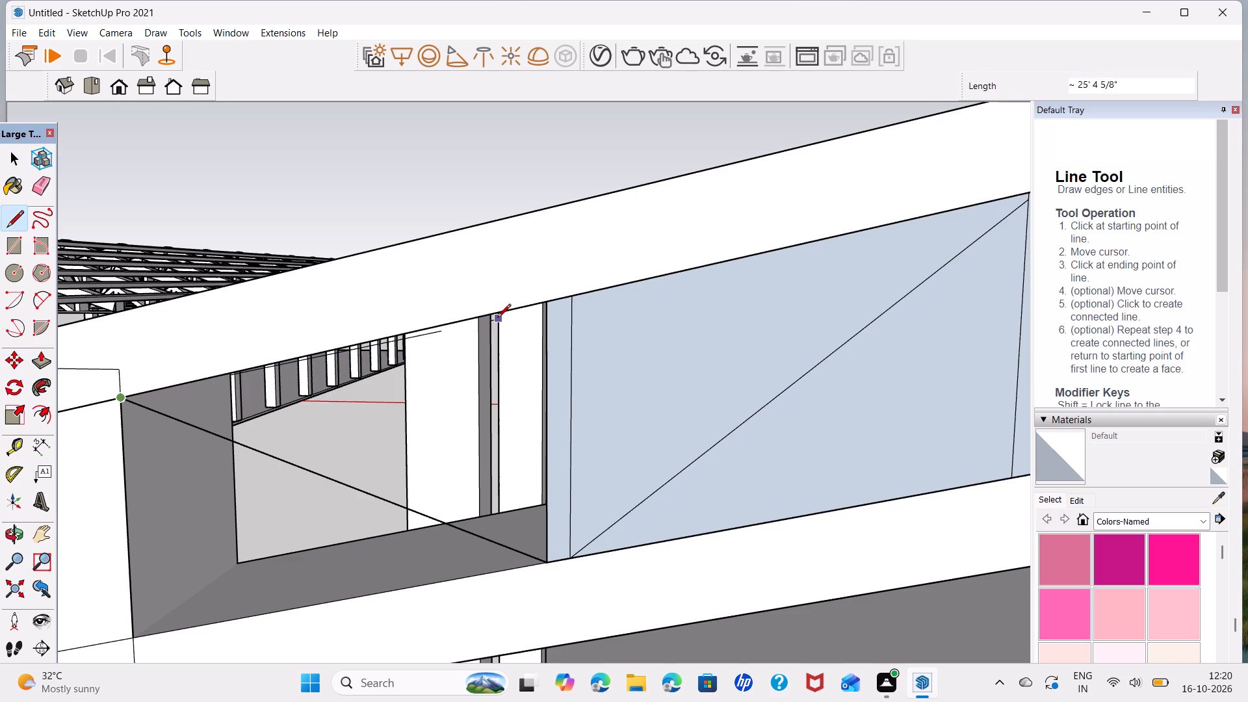
{"action": "left_click", "coordinate": [500, 317]}
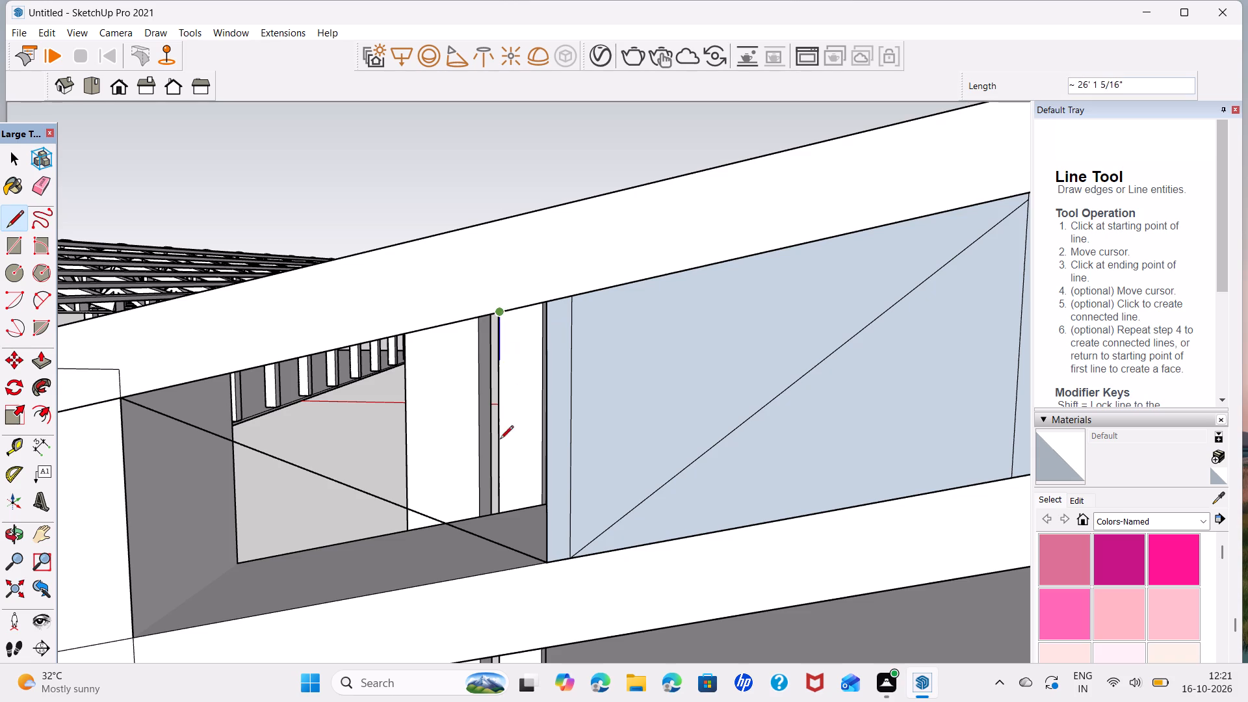
{"action": "left_click", "coordinate": [549, 300]}
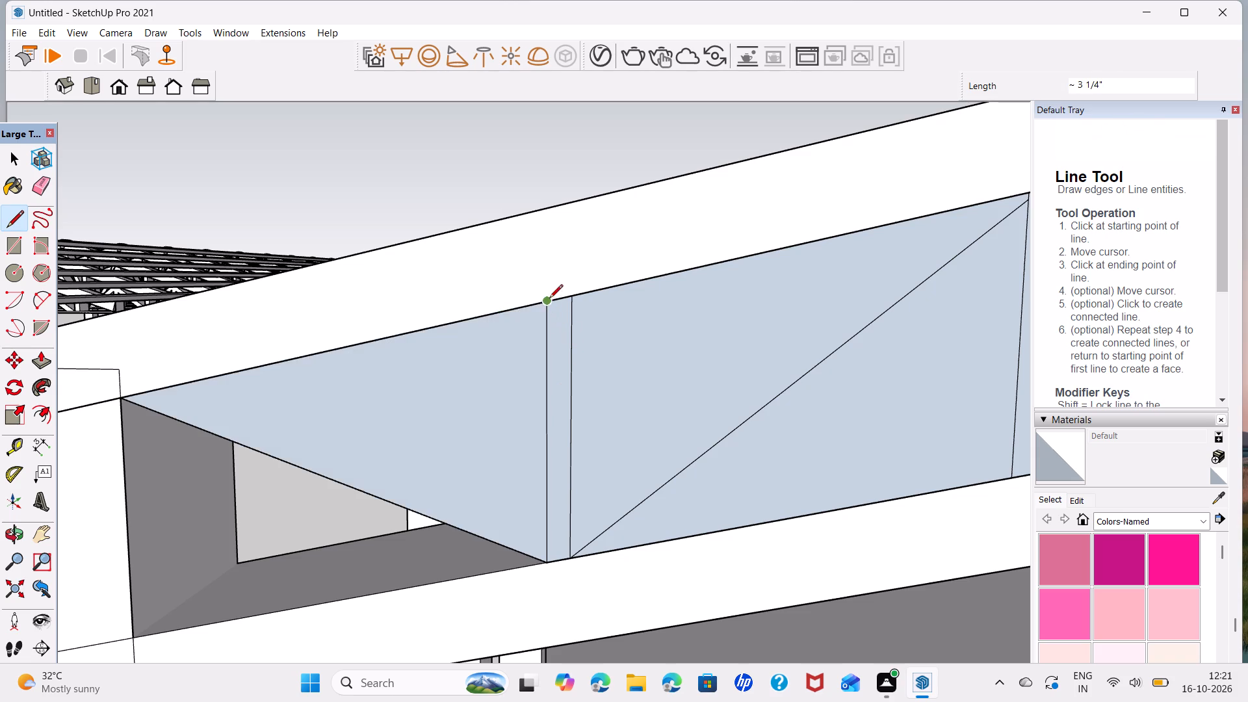
{"action": "left_click", "coordinate": [135, 639]}
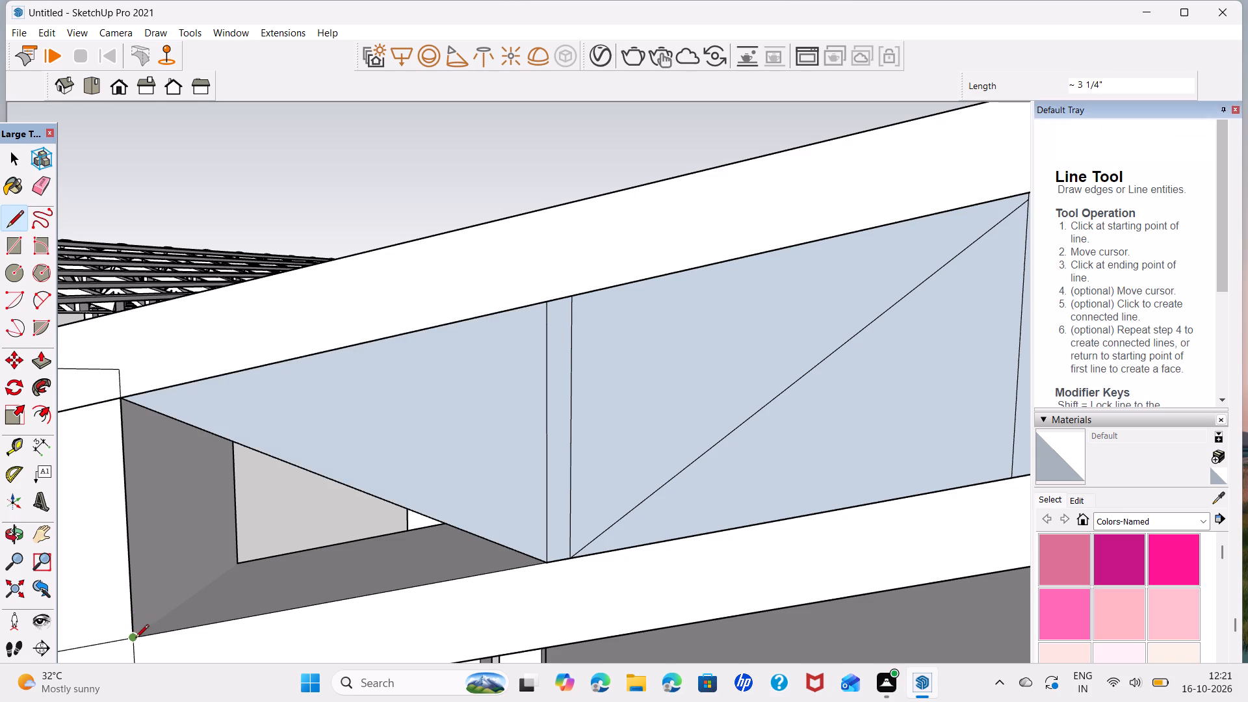
{"action": "left_click", "coordinate": [543, 566]}
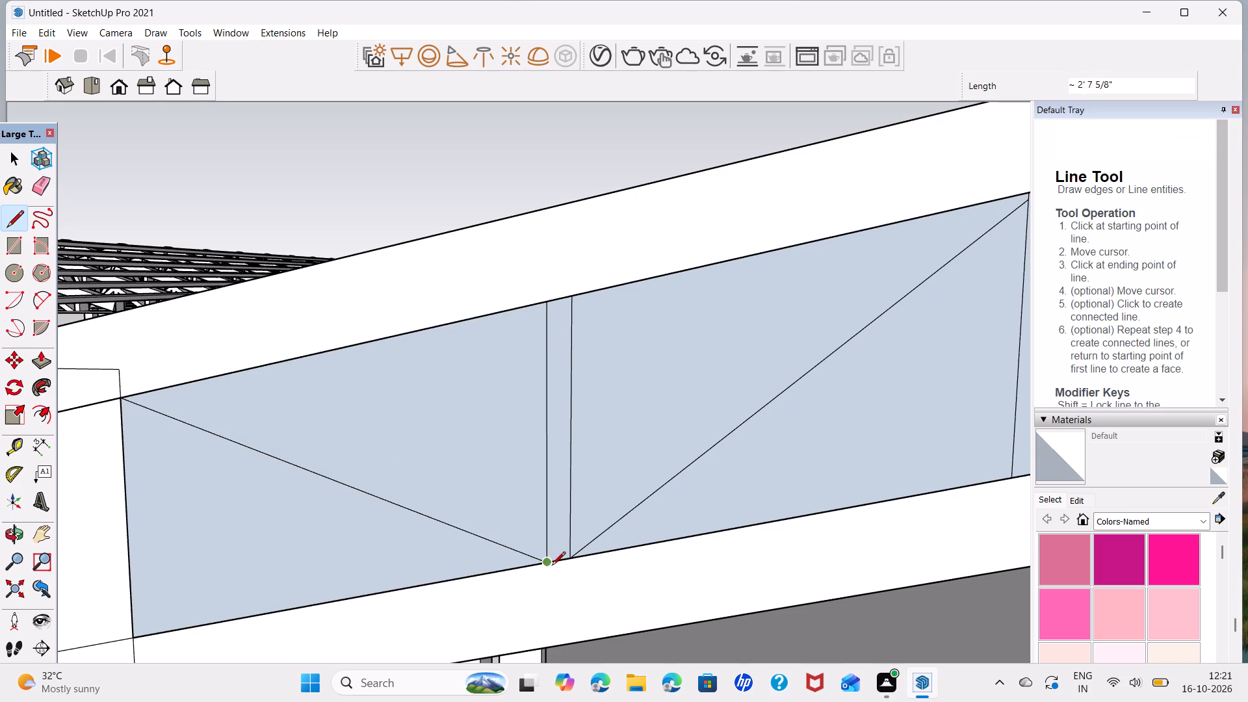
{"action": "key", "text": "space"}
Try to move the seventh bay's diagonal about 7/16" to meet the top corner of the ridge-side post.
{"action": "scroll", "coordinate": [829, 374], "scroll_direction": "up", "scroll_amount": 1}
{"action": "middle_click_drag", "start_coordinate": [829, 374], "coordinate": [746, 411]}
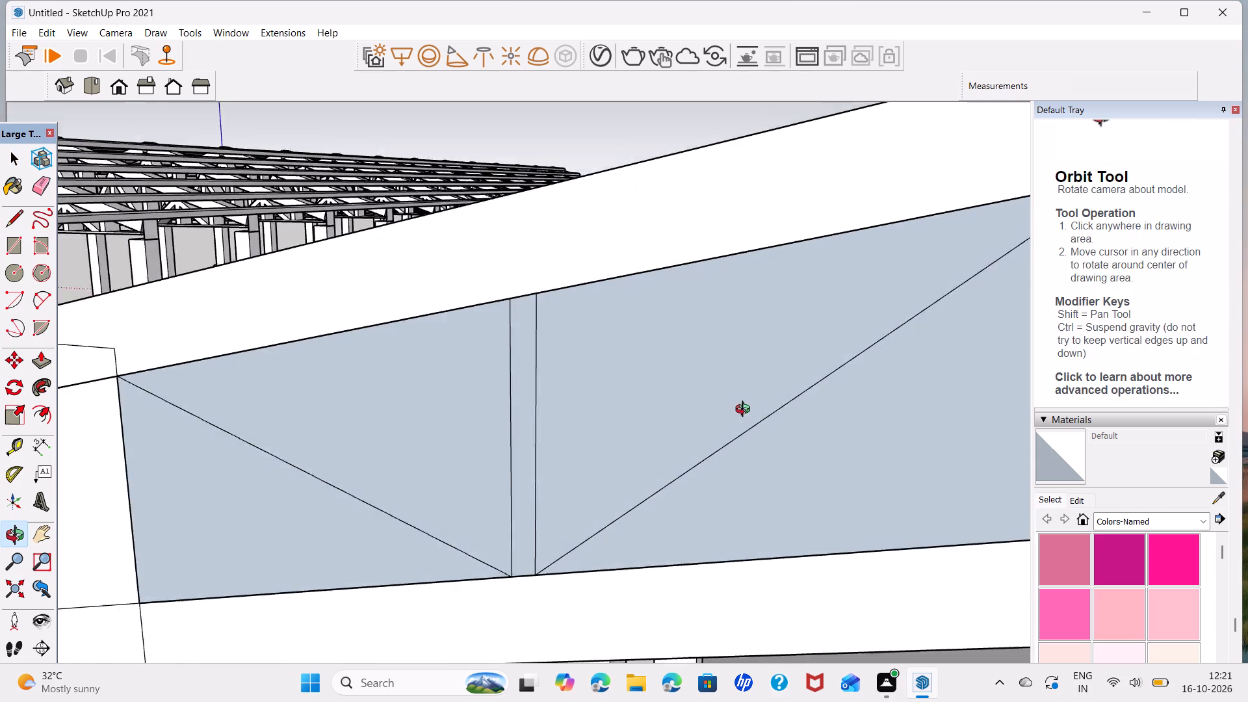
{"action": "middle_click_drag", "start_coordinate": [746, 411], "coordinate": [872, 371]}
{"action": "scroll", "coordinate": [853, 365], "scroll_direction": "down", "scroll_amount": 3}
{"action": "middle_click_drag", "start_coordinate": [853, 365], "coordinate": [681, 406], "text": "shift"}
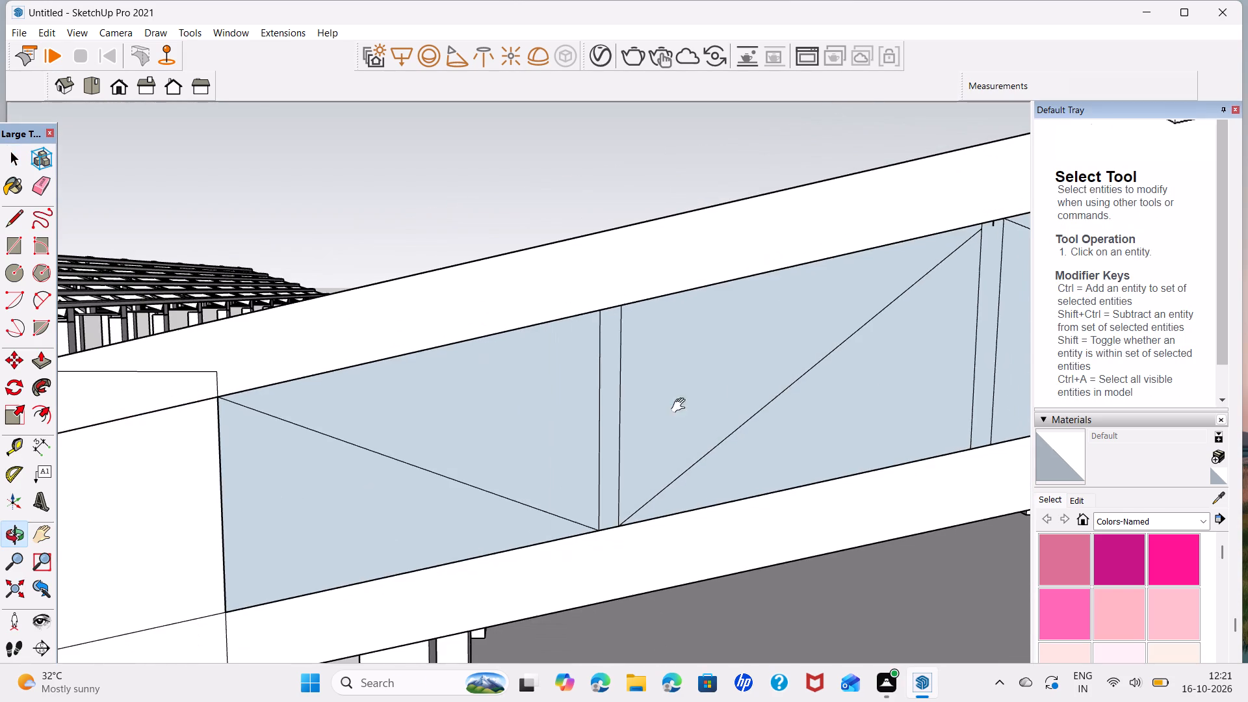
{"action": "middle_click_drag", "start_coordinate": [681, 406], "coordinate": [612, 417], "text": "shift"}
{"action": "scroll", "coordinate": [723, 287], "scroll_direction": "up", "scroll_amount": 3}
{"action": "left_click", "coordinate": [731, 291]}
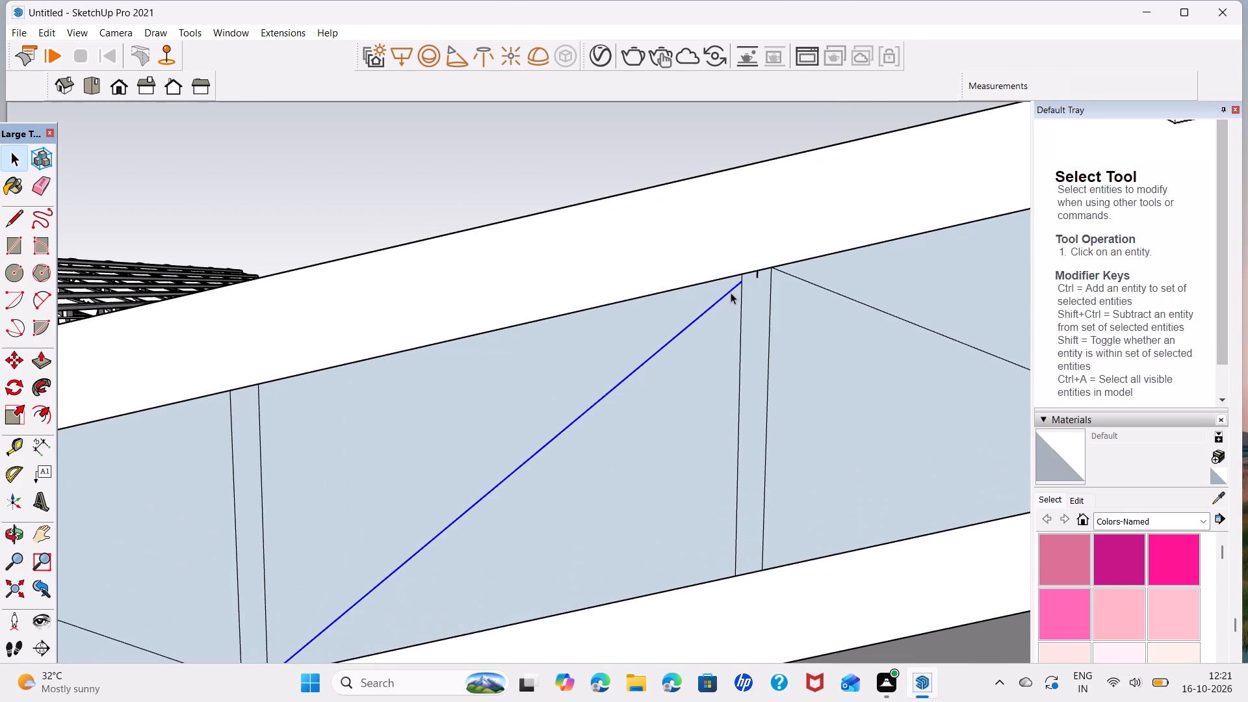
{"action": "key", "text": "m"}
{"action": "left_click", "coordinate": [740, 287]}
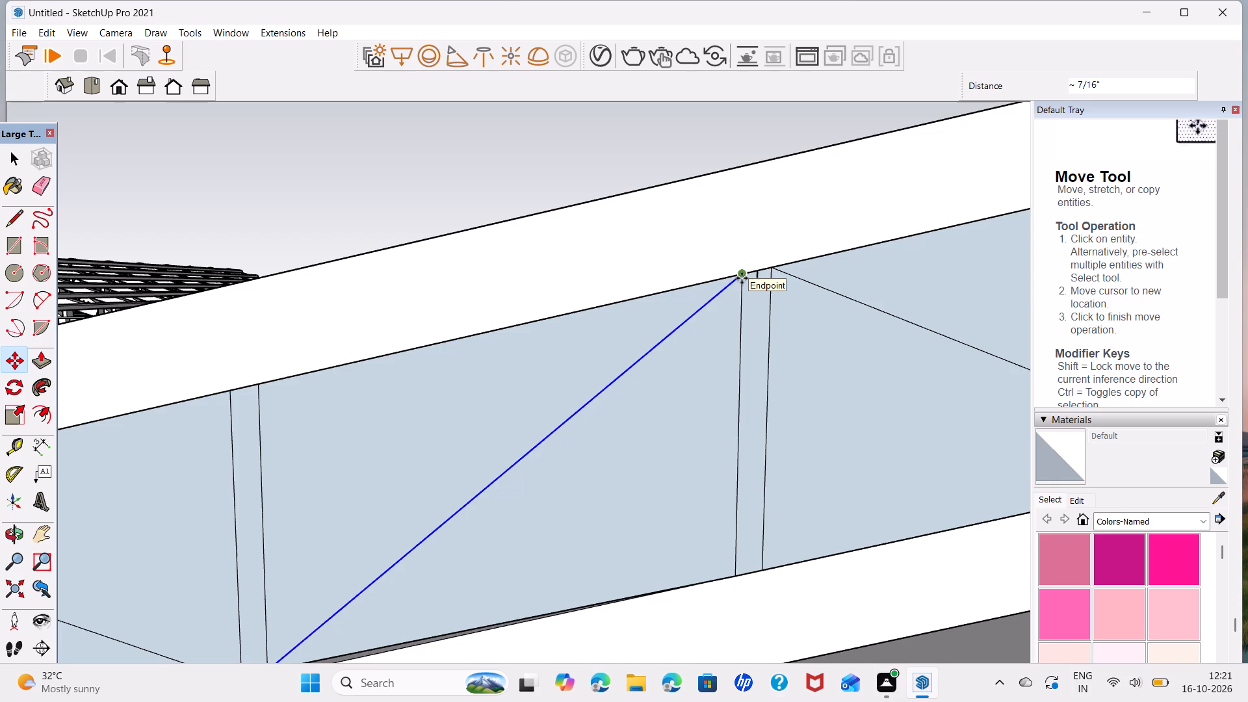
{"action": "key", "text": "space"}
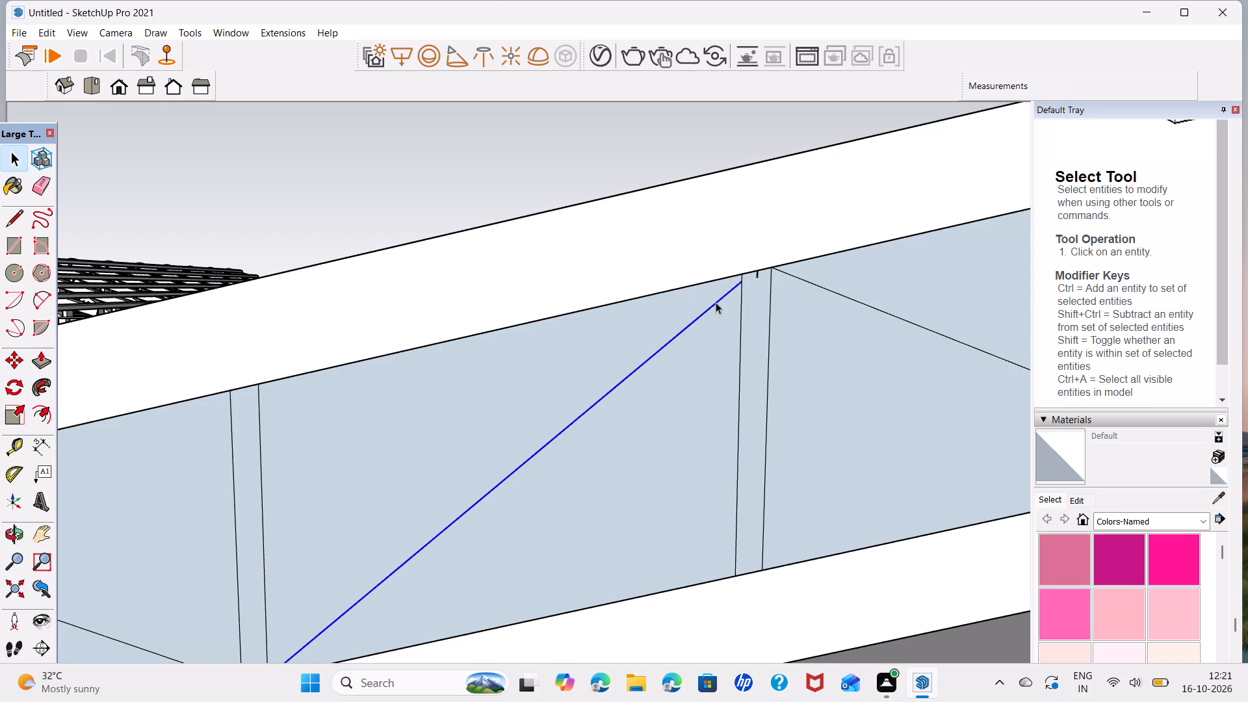
Delete the seventh bay's selected diagonal and redraw it about 3' 1 7/16" long, from ridge-side post's top corner to eave-side post's base.
{"action": "key", "text": "Delete"}
{"action": "key", "text": "l"}
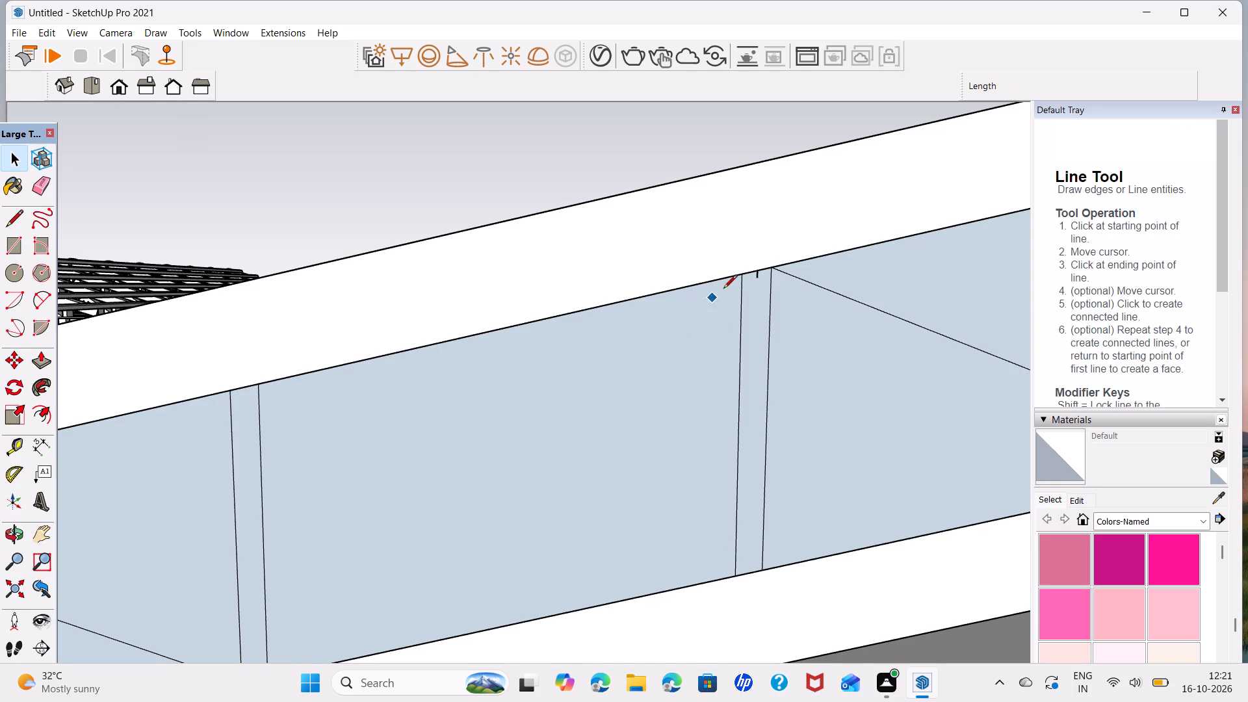
{"action": "left_click", "coordinate": [736, 275]}
{"action": "middle_click_drag", "start_coordinate": [349, 548], "coordinate": [349, 525]}
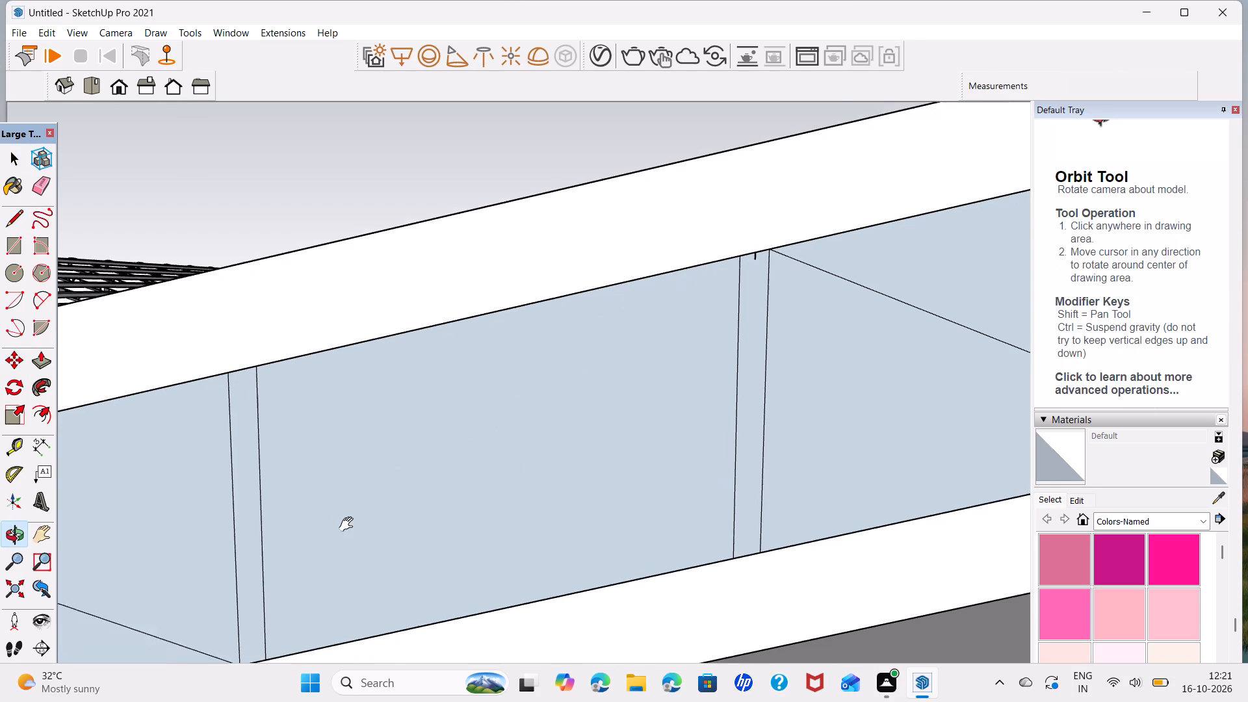
{"action": "middle_click_drag", "start_coordinate": [349, 525], "coordinate": [354, 511]}
{"action": "left_click", "coordinate": [277, 638]}
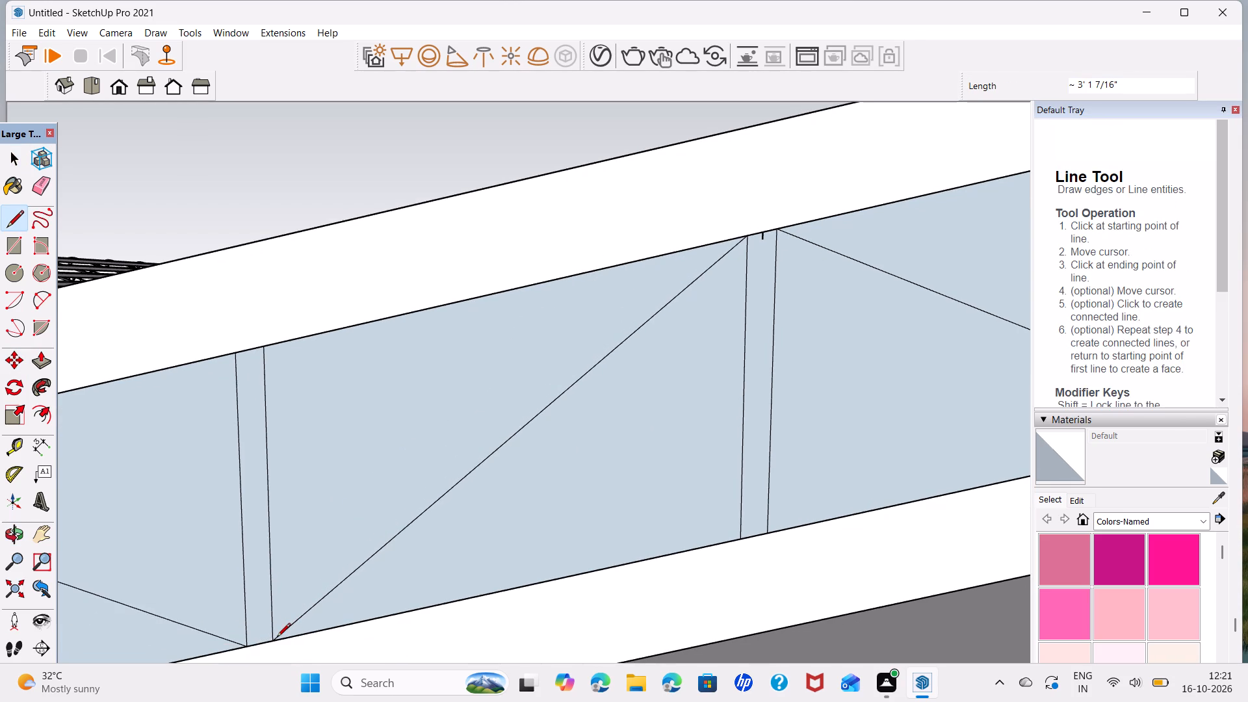
{"action": "key", "text": "space"}
Delete the stray short edge at the top of the post between the sixth and seventh bays.
{"action": "scroll", "coordinate": [588, 485], "scroll_direction": "down", "scroll_amount": 1}
{"action": "left_click", "coordinate": [748, 260]}
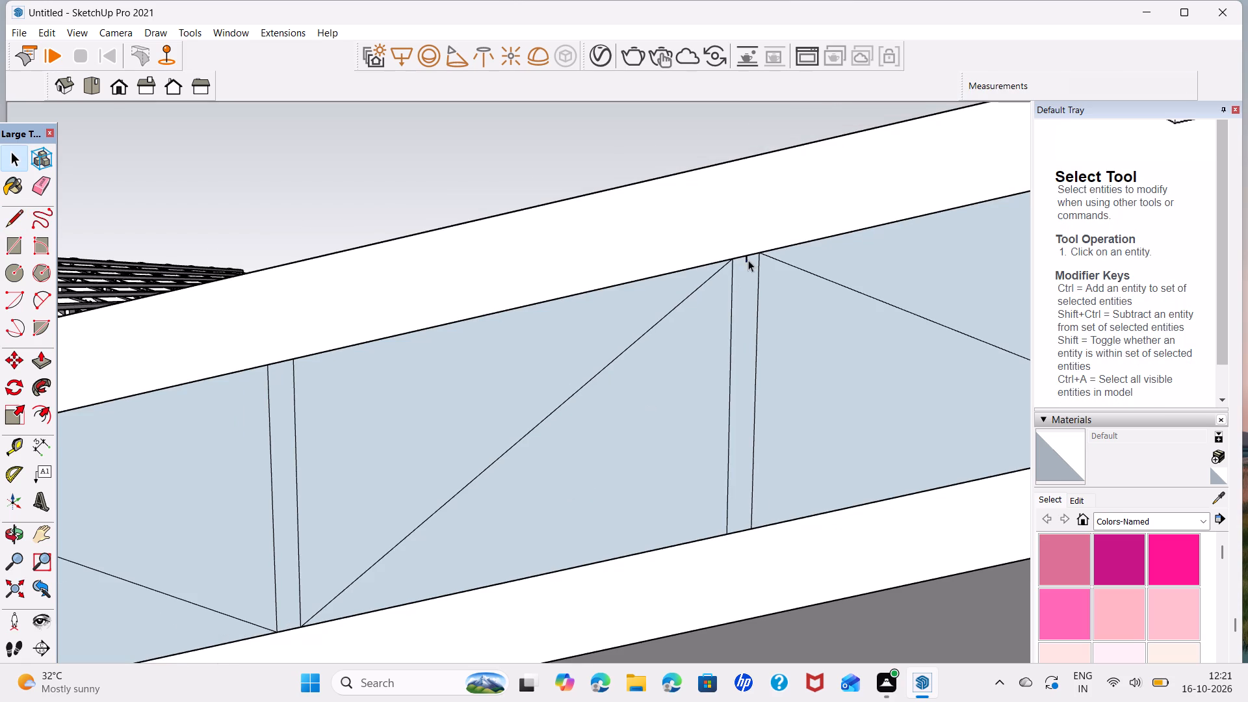
{"action": "key", "text": "Delete"}
Reverse the faces of the post beside the last bay and of the lower triangles in the last and seventh bays.
{"action": "scroll", "coordinate": [813, 307], "scroll_direction": "down", "scroll_amount": 6}
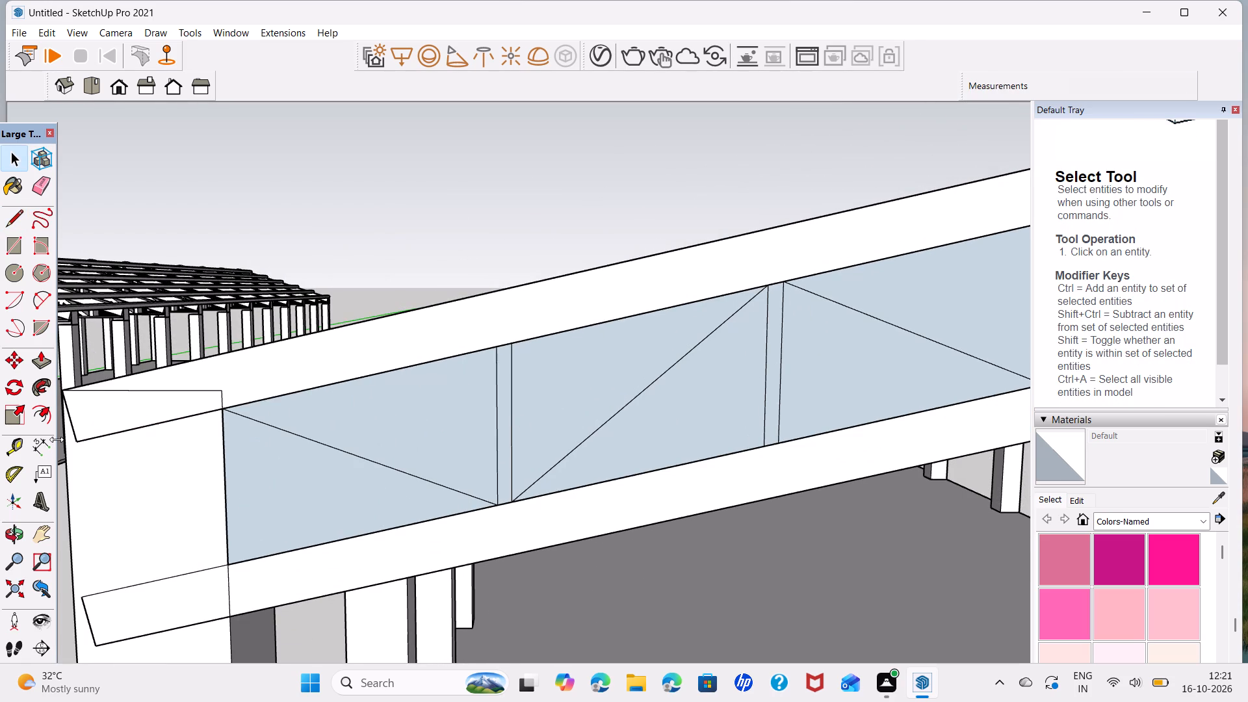
{"action": "right_click", "coordinate": [502, 452]}
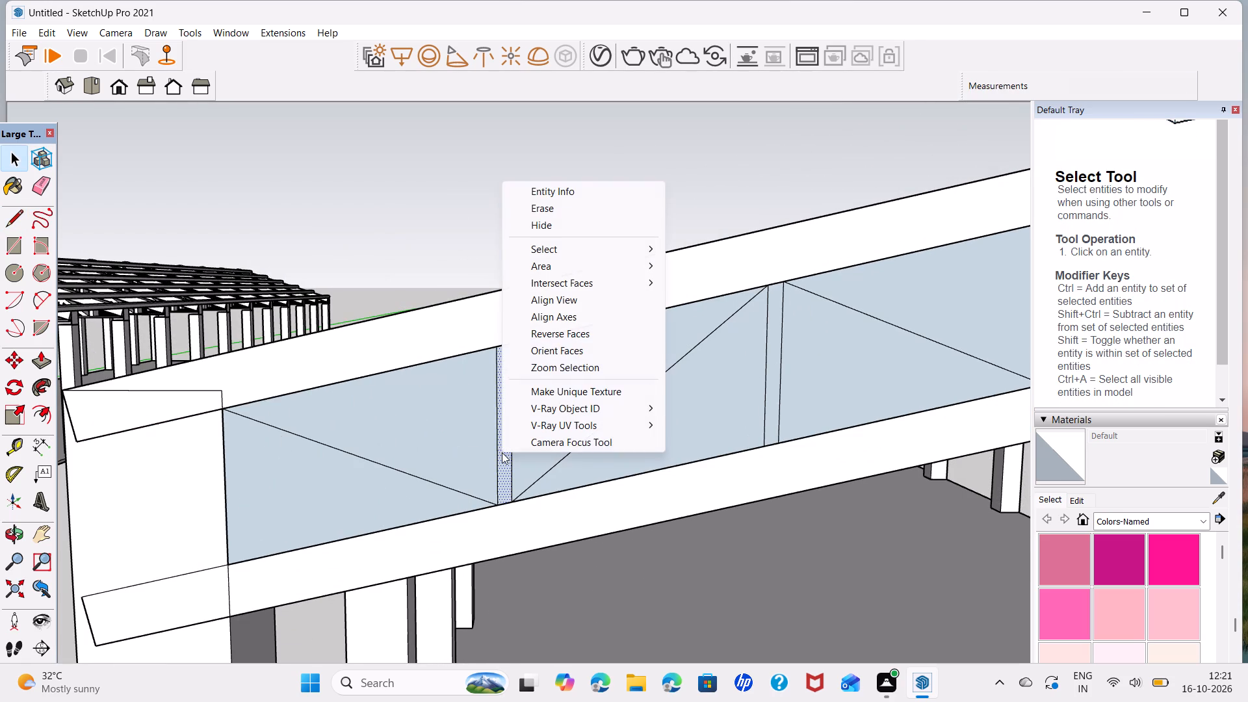
{"action": "left_click", "coordinate": [610, 336]}
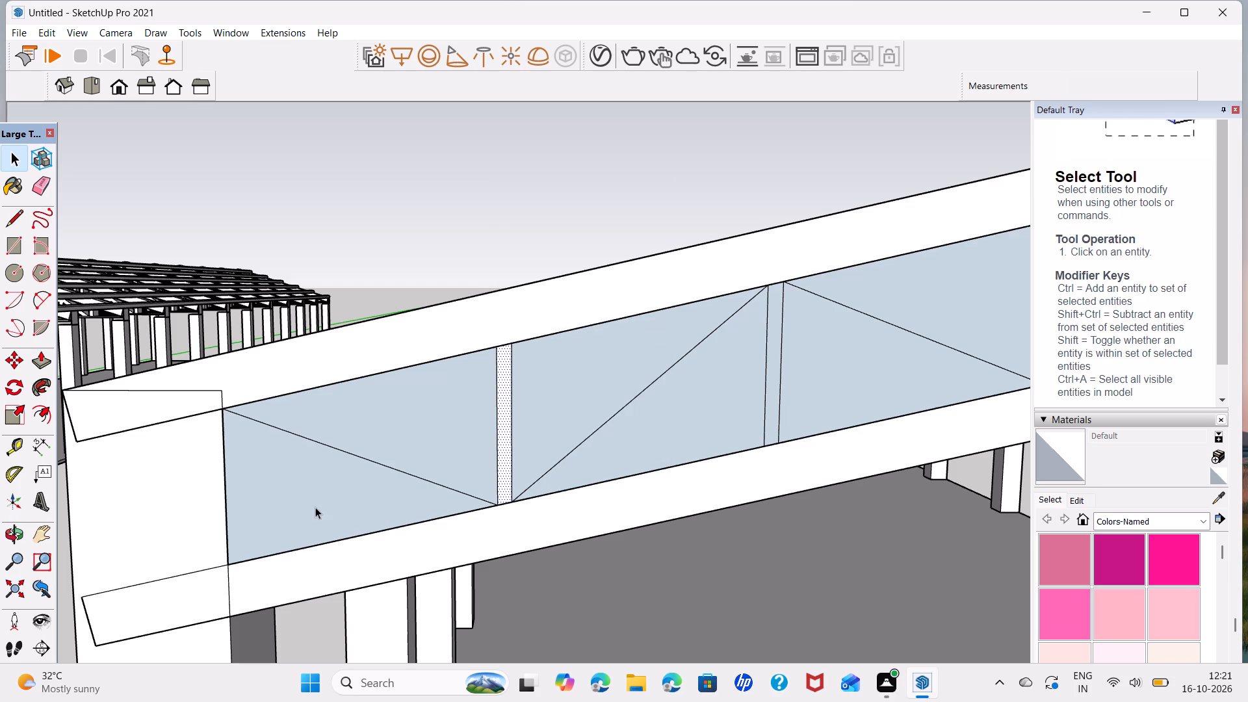
{"action": "right_click", "coordinate": [315, 508]}
{"action": "left_click", "coordinate": [439, 389]}
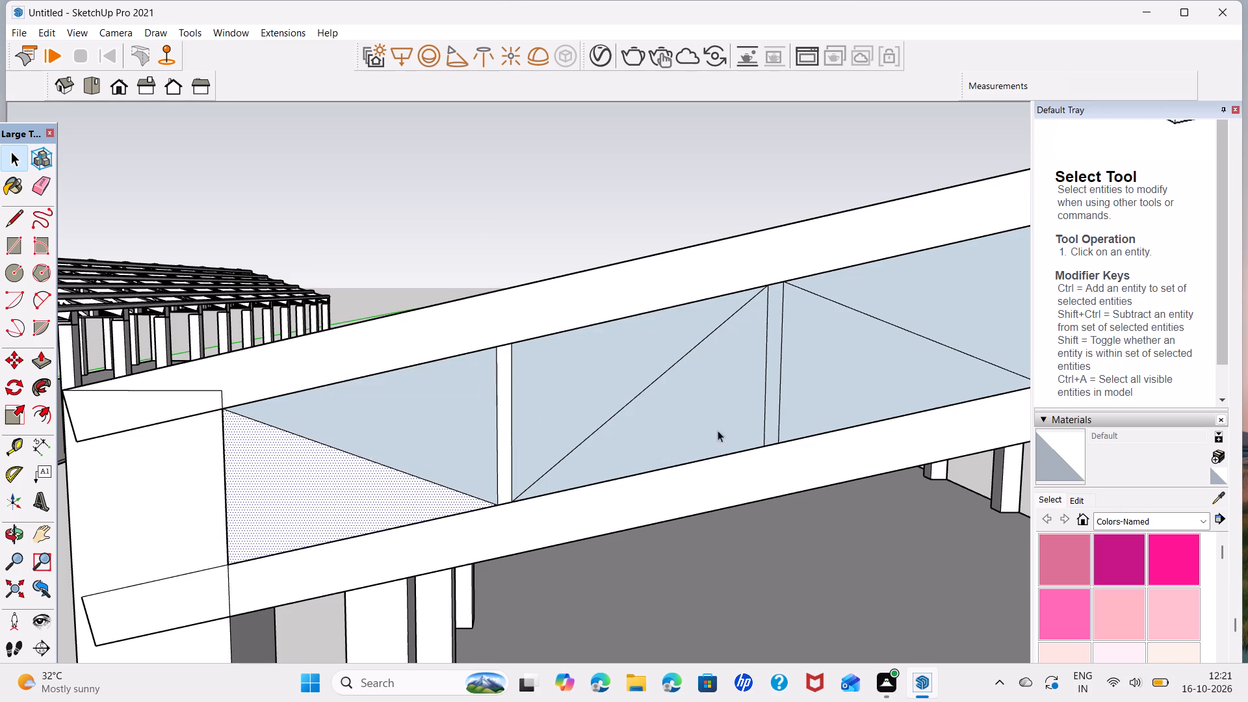
{"action": "right_click", "coordinate": [718, 430]}
{"action": "left_click", "coordinate": [805, 312]}
Reverse the faces of both sixth-bay triangles and of the post between the sixth and seventh bays.
{"action": "right_click", "coordinate": [818, 366]}
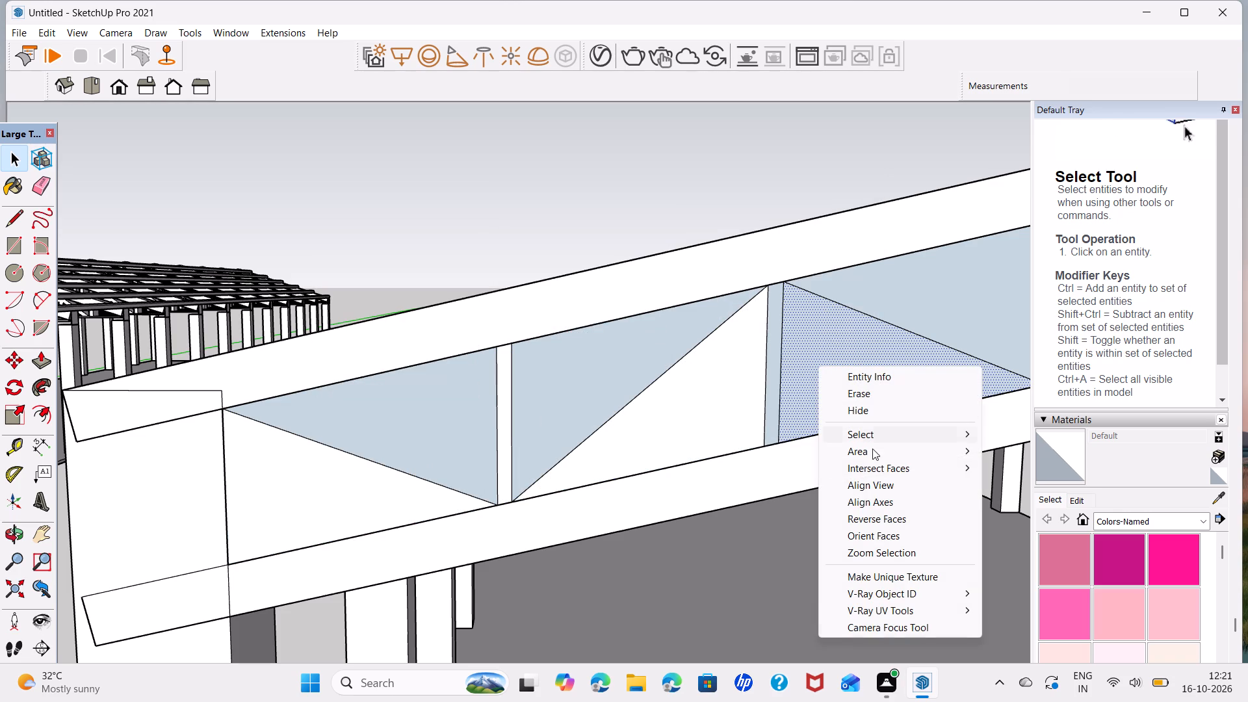
{"action": "left_click", "coordinate": [870, 517]}
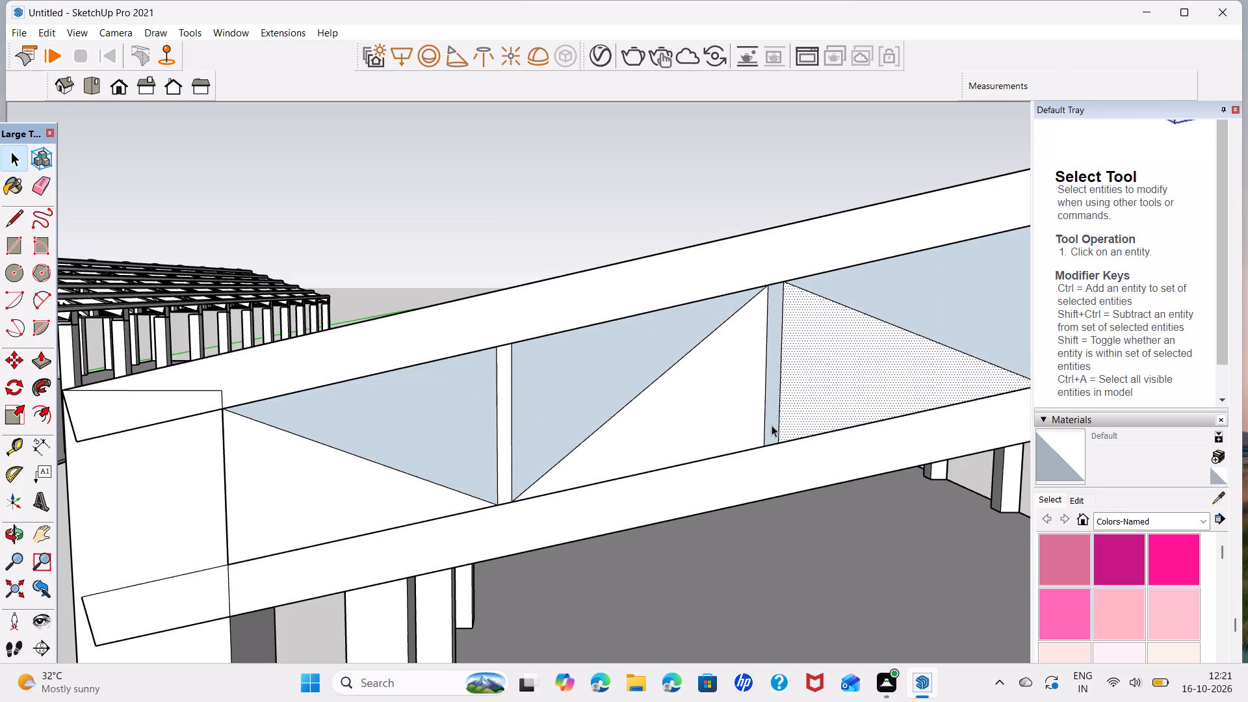
{"action": "right_click", "coordinate": [772, 425]}
{"action": "left_click", "coordinate": [894, 302]}
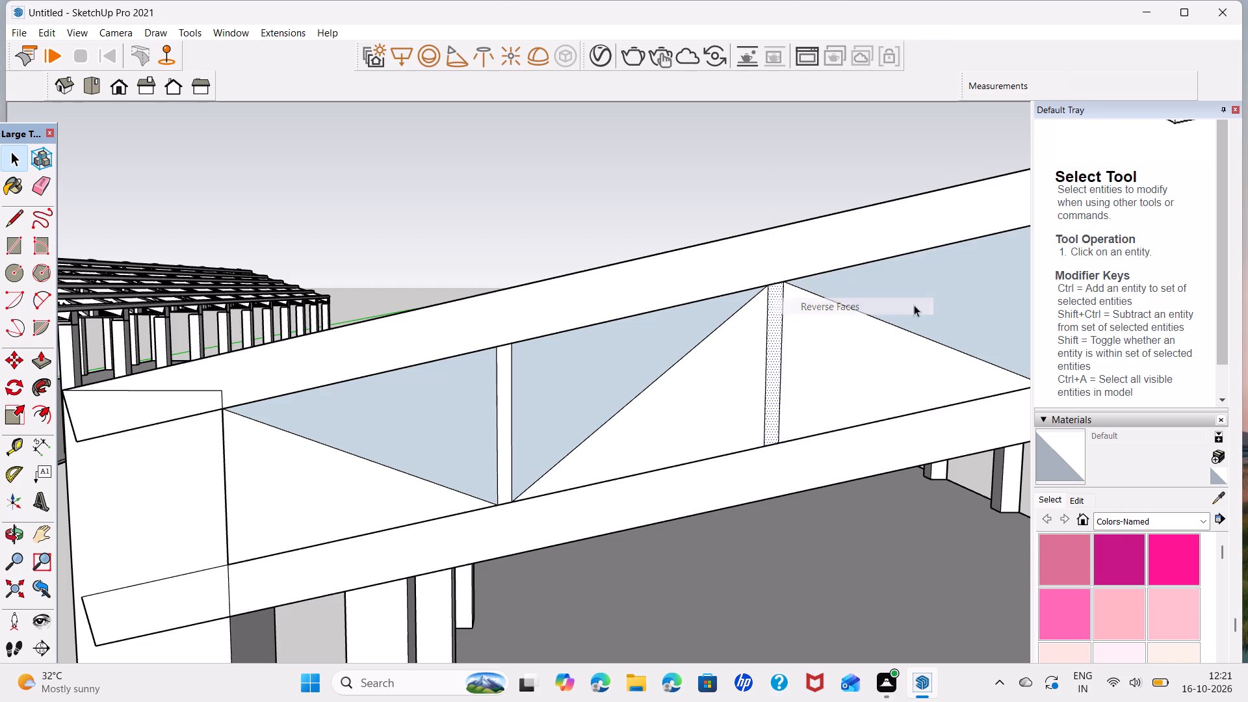
{"action": "right_click", "coordinate": [943, 305]}
{"action": "left_click", "coordinate": [998, 460]}
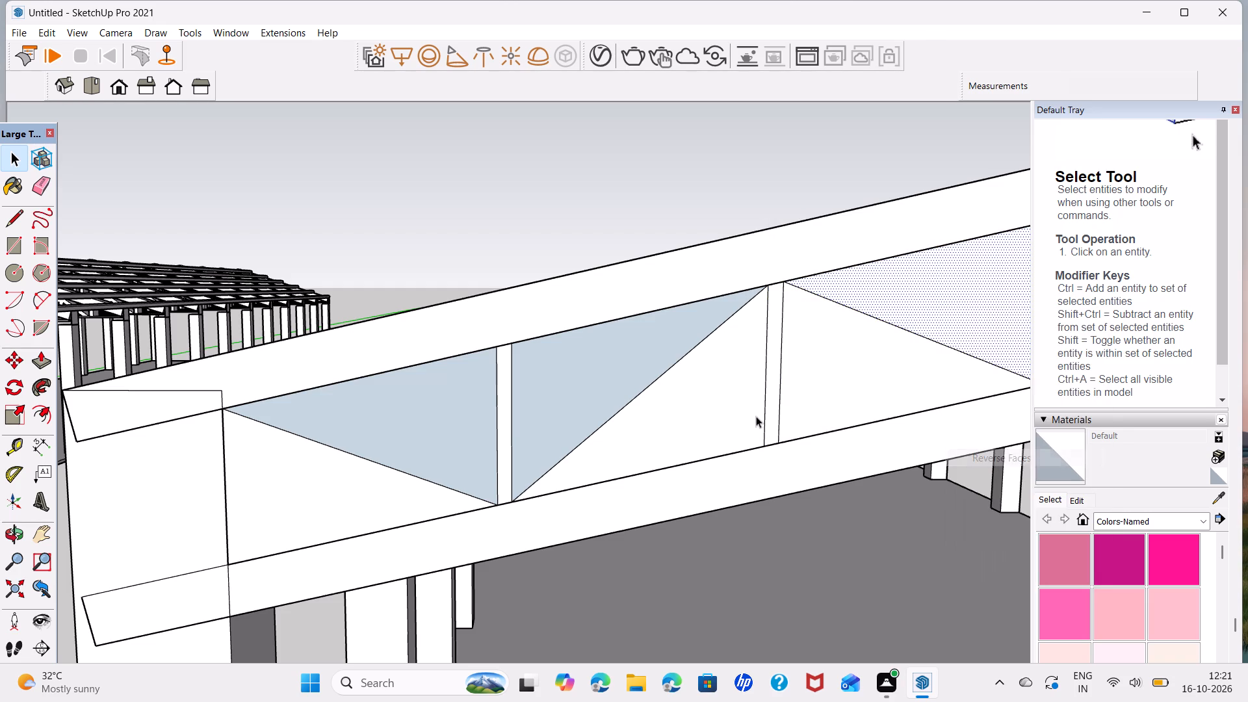
Reverse the faces of both fifth-bay triangles and of the post between the fifth and sixth bays.
{"action": "scroll", "coordinate": [755, 408], "scroll_direction": "down", "scroll_amount": 2}
{"action": "middle_click_drag", "start_coordinate": [781, 389], "coordinate": [526, 421]}
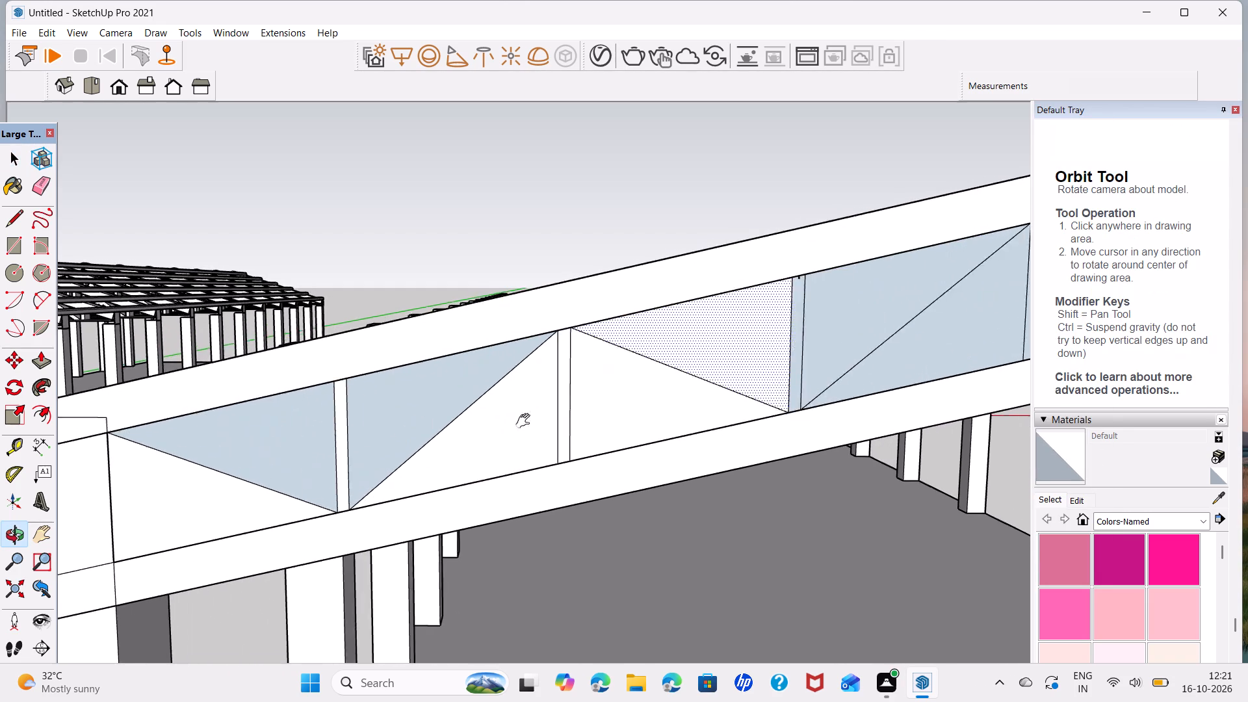
{"action": "middle_click_drag", "start_coordinate": [526, 421], "coordinate": [486, 423]}
{"action": "right_click", "coordinate": [785, 329]}
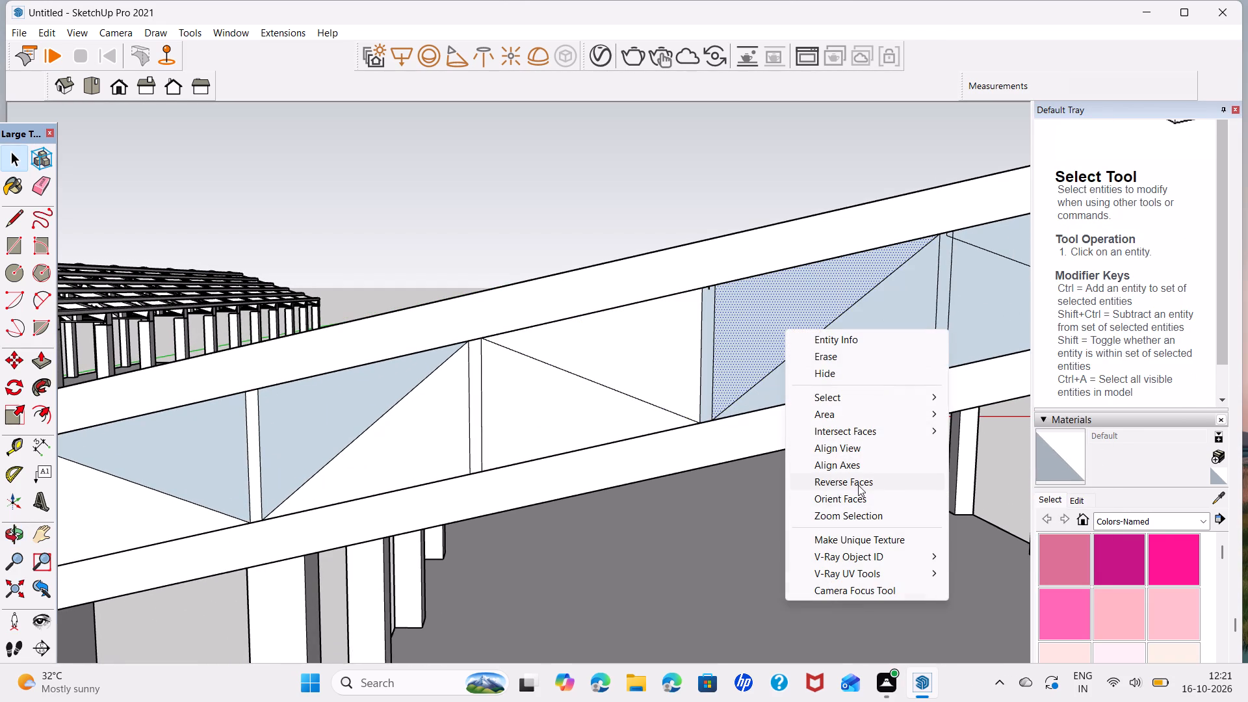
{"action": "left_click", "coordinate": [858, 485]}
{"action": "right_click", "coordinate": [705, 388]}
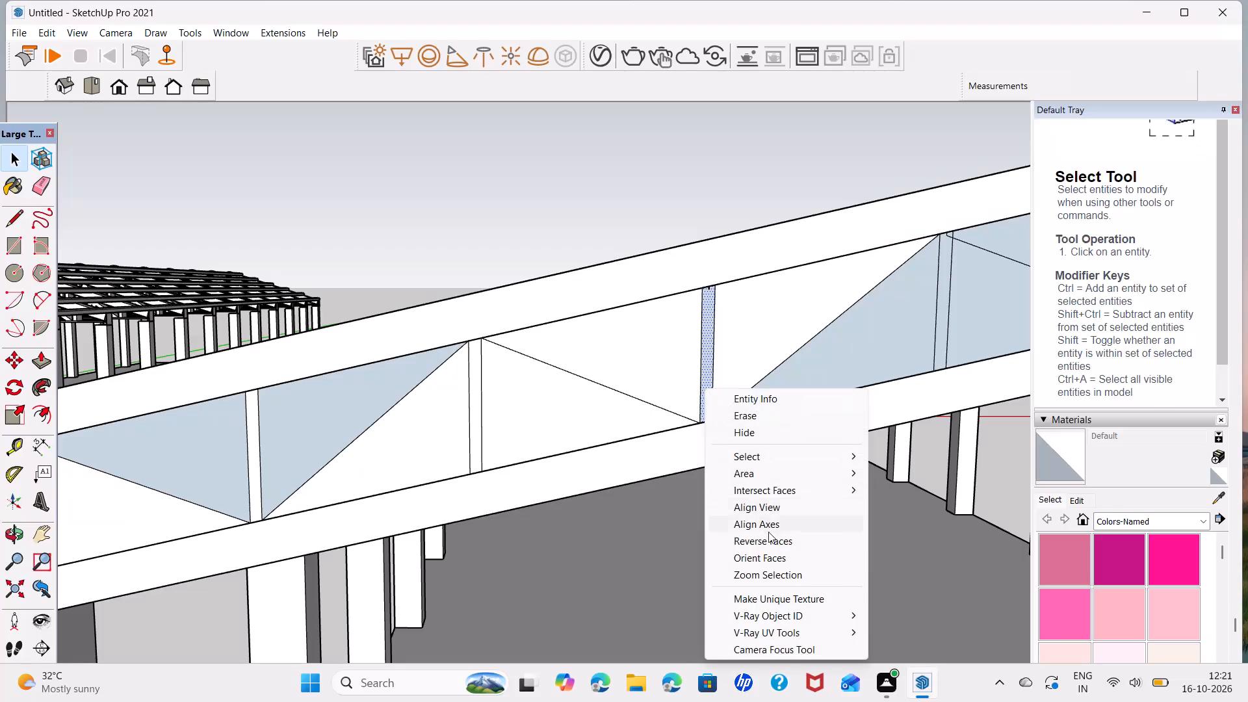
{"action": "left_click", "coordinate": [774, 541]}
{"action": "right_click", "coordinate": [851, 345]}
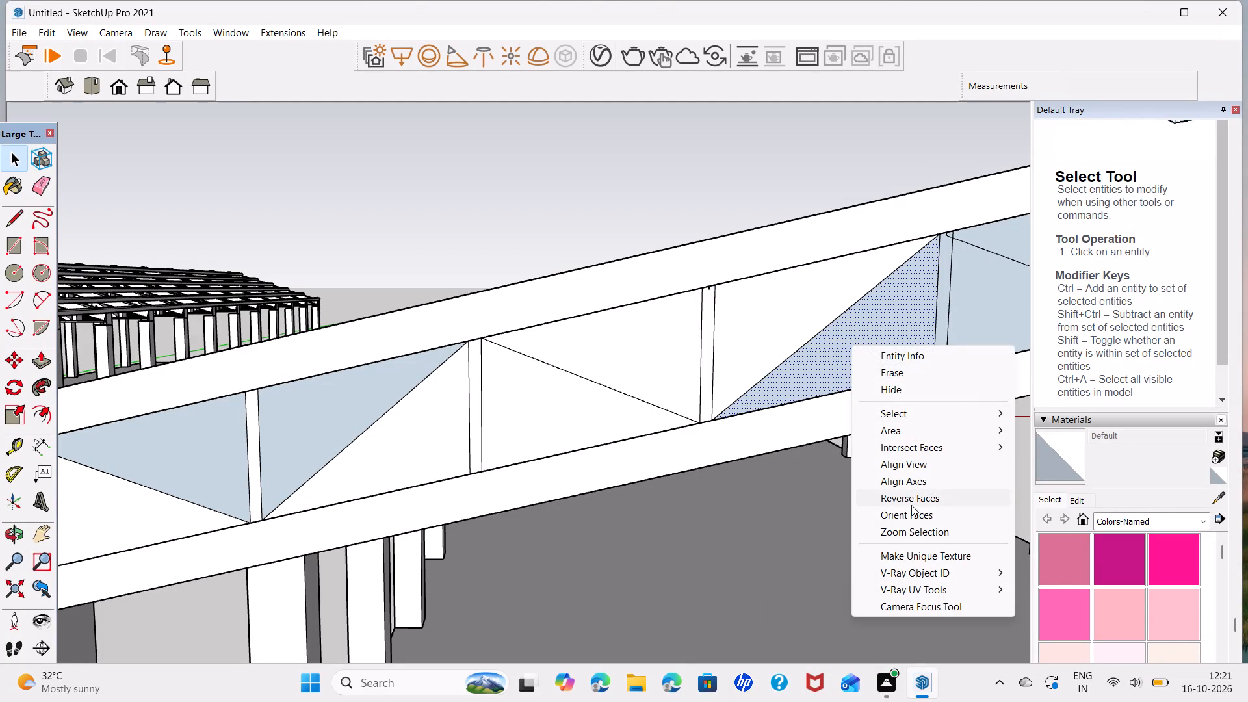
{"action": "left_click", "coordinate": [911, 500]}
Delete the fourth bay's diagonal and the stray short edges at the top of its eave-side post.
{"action": "middle_click_drag", "start_coordinate": [830, 378], "coordinate": [527, 459], "text": "shift"}
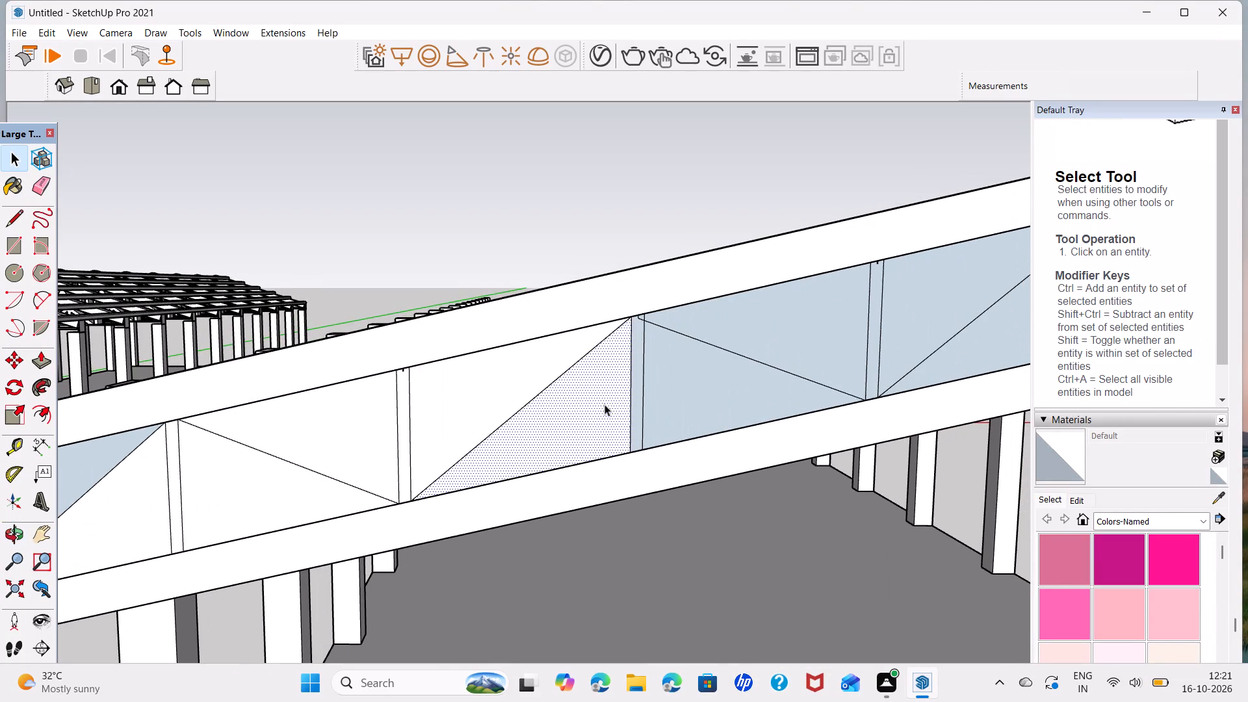
{"action": "scroll", "coordinate": [624, 393], "scroll_direction": "up", "scroll_amount": 2}
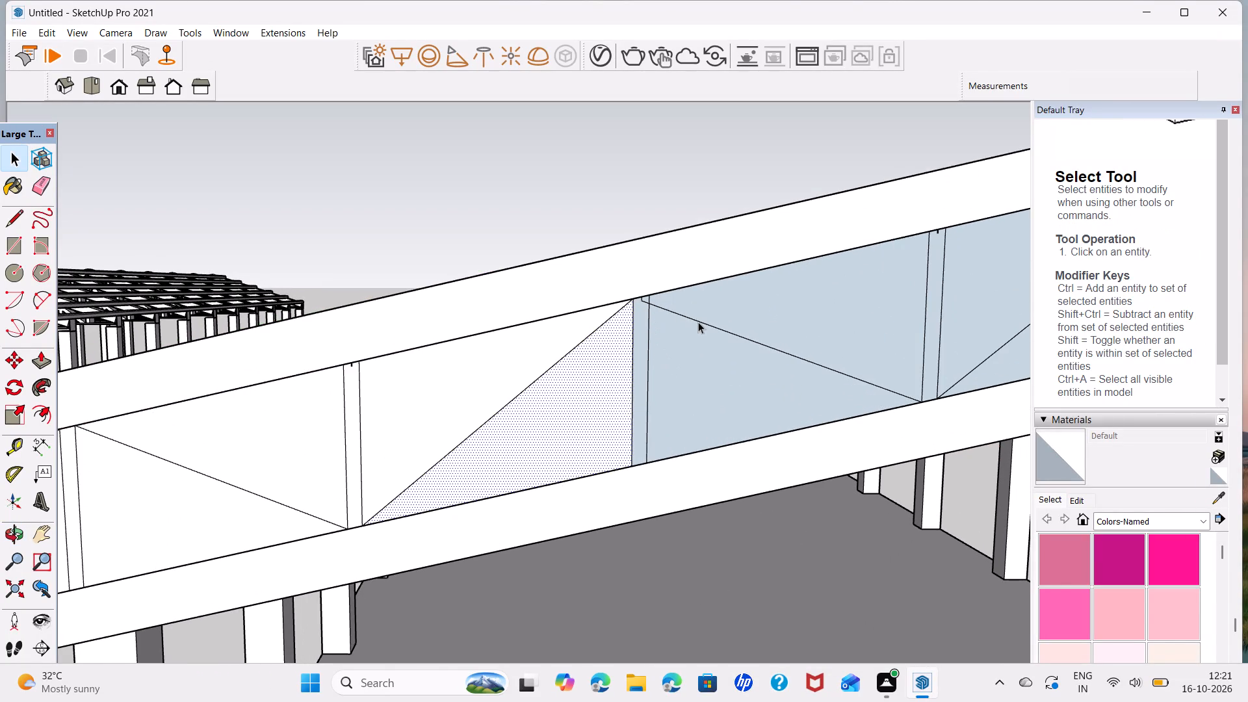
{"action": "left_click", "coordinate": [698, 322]}
{"action": "key", "text": "Delete"}
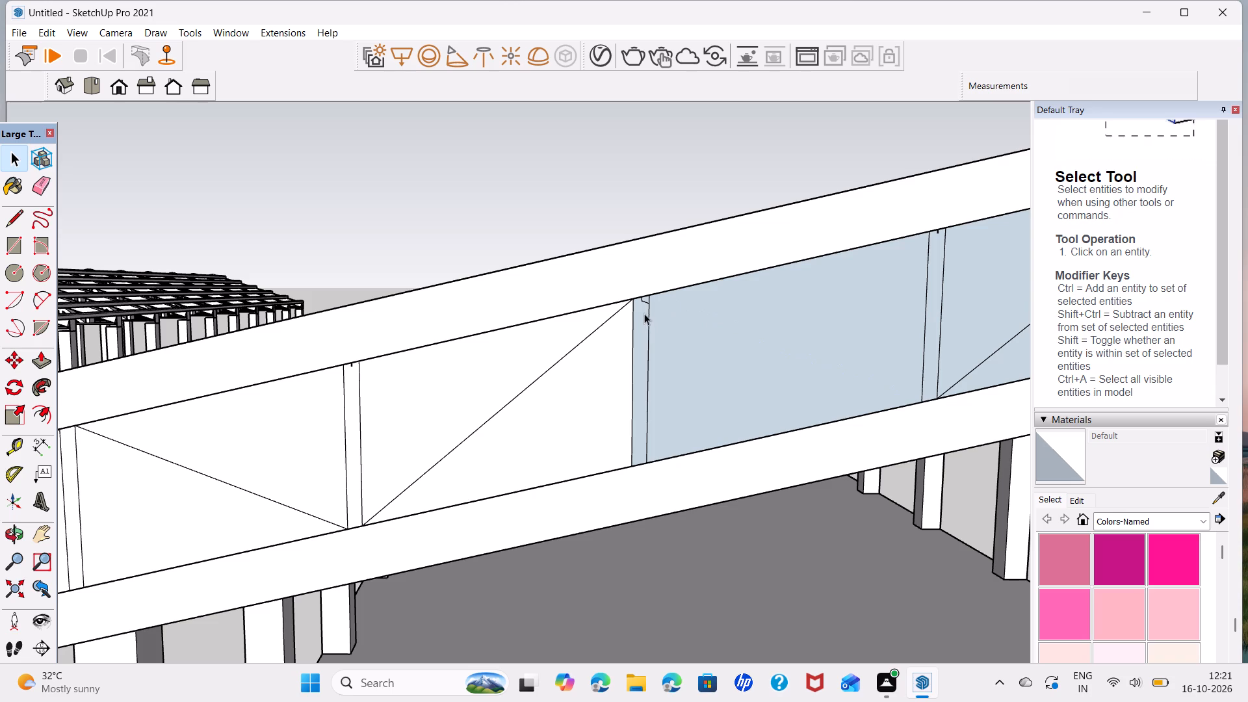
{"action": "left_click", "coordinate": [642, 300]}
{"action": "key", "text": "Delete"}
{"action": "left_click", "coordinate": [642, 300]}
{"action": "key", "text": "Delete"}
Redraw the fourth bay's diagonal about 2' 7 3/8" long, from eave-side post's top corner to ridge-side post's base.
{"action": "key", "text": "l"}
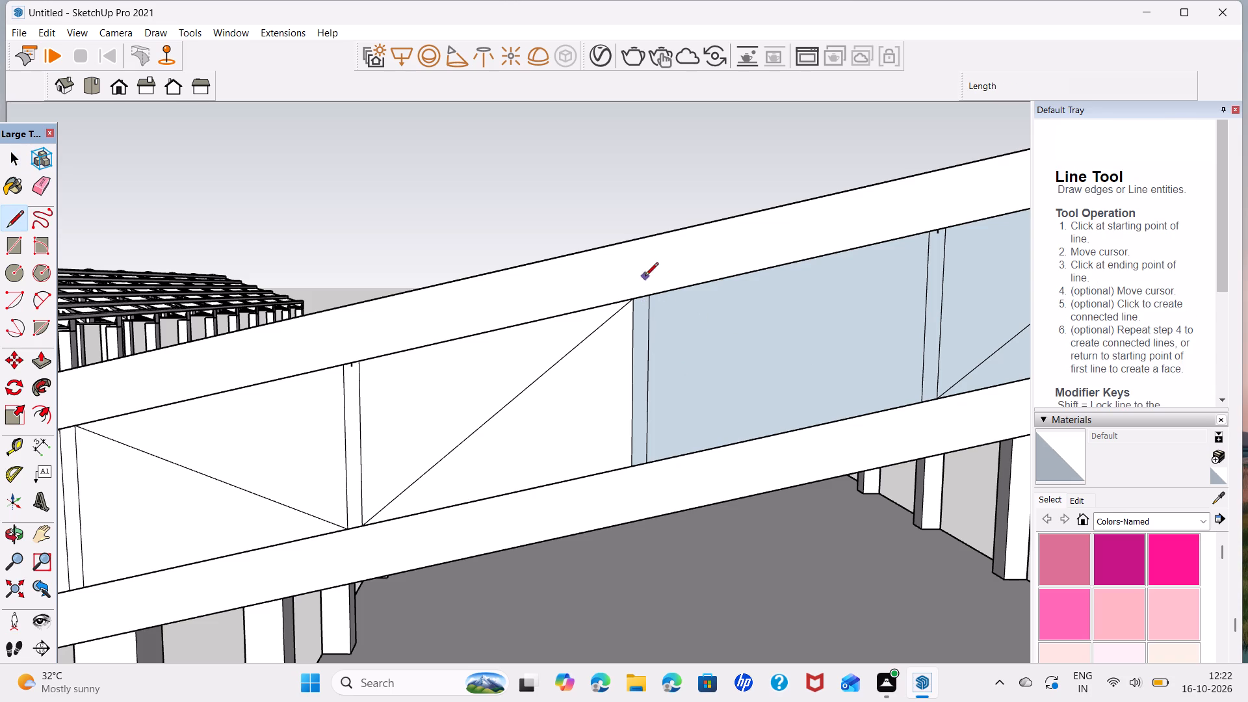
{"action": "left_click", "coordinate": [645, 291]}
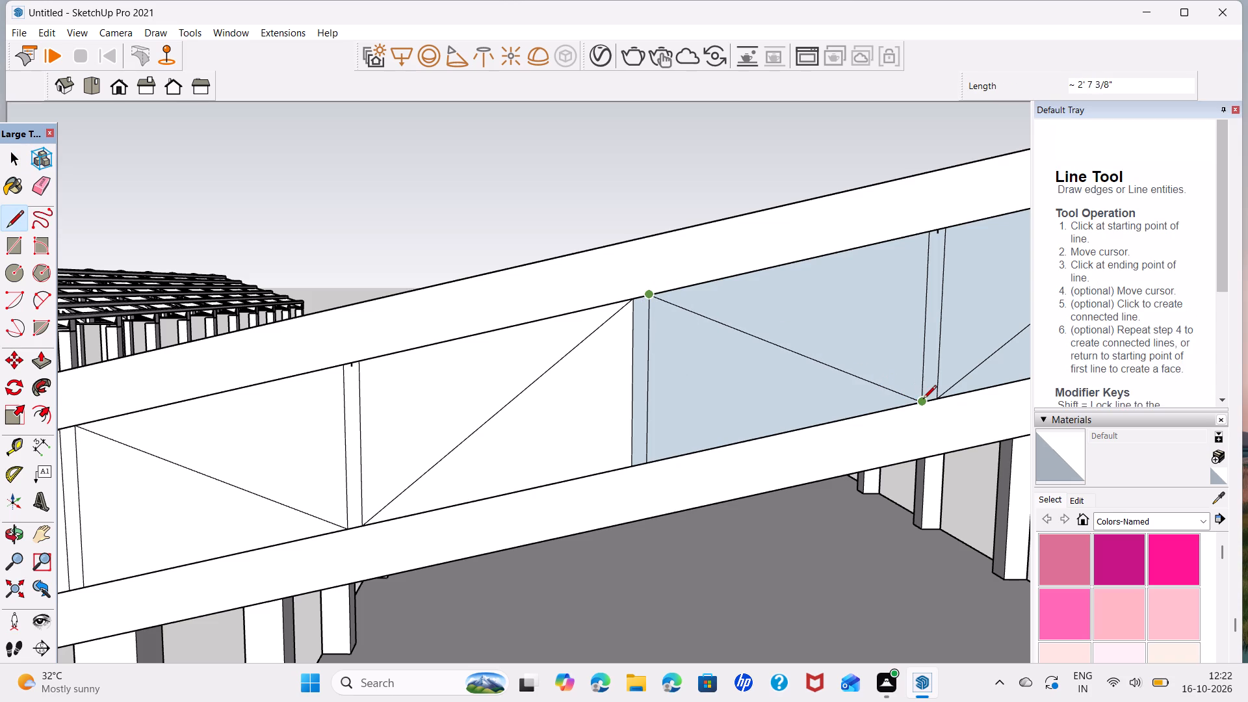
{"action": "left_click", "coordinate": [923, 400]}
{"action": "key", "text": "space"}
Reverse the faces of the fourth bay's lower triangle and of the posts on both sides of that bay.
{"action": "right_click", "coordinate": [729, 384]}
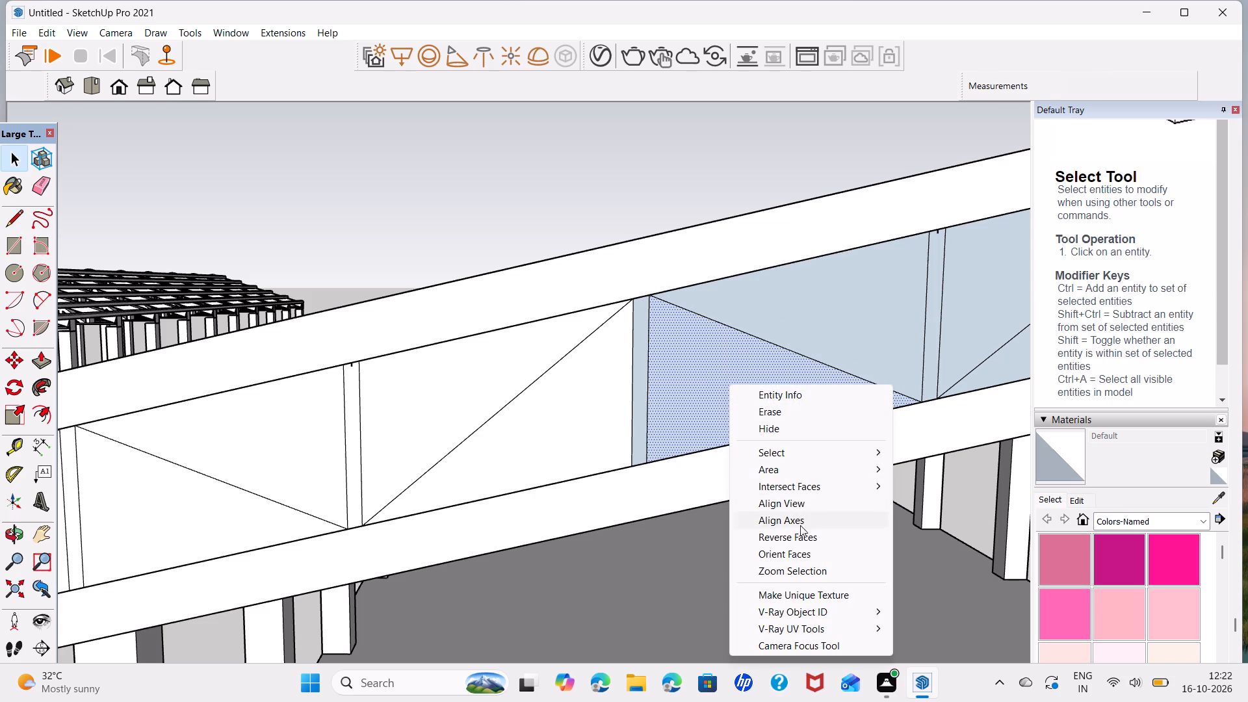
{"action": "left_click", "coordinate": [807, 543]}
{"action": "right_click", "coordinate": [638, 425]}
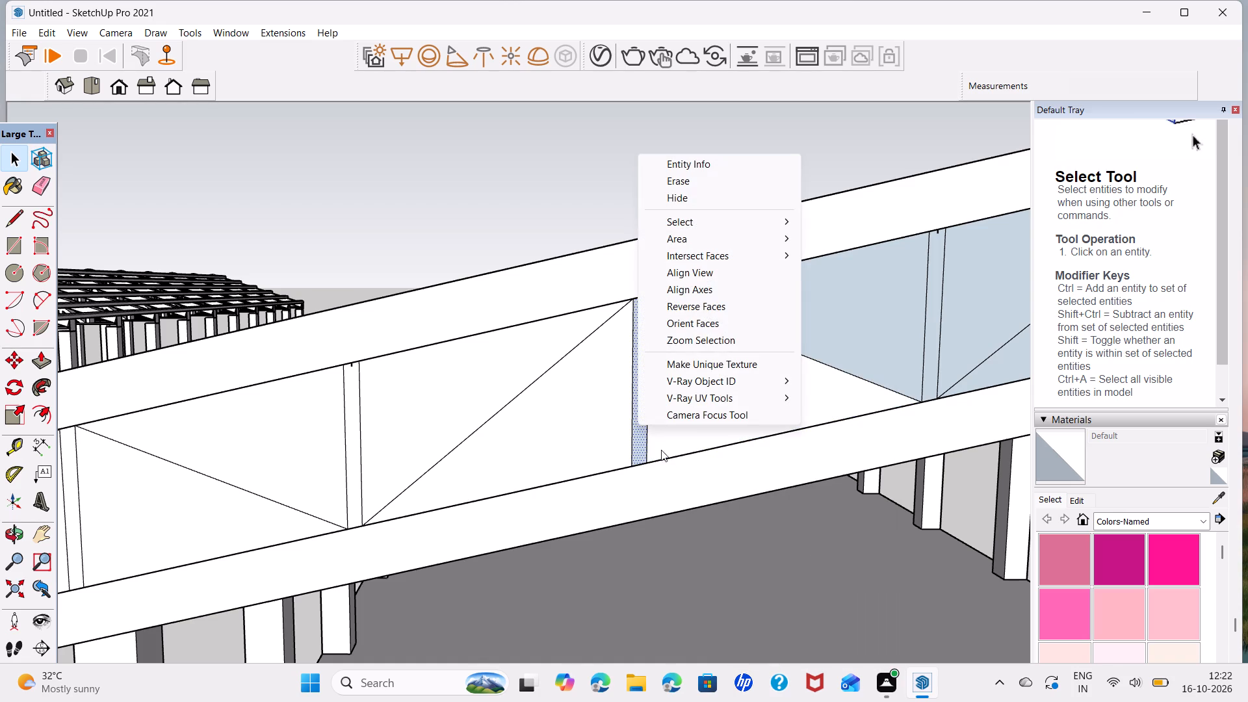
{"action": "left_click", "coordinate": [762, 308]}
{"action": "right_click", "coordinate": [937, 296]}
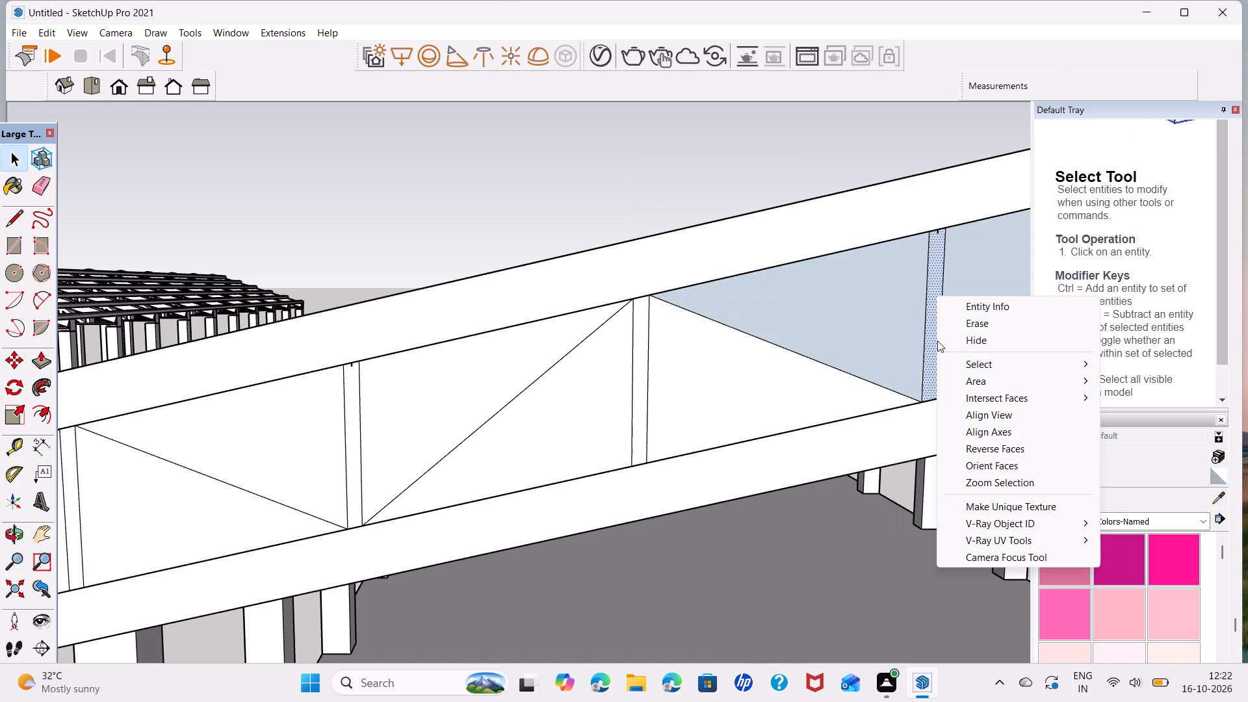
{"action": "left_click", "coordinate": [979, 446]}
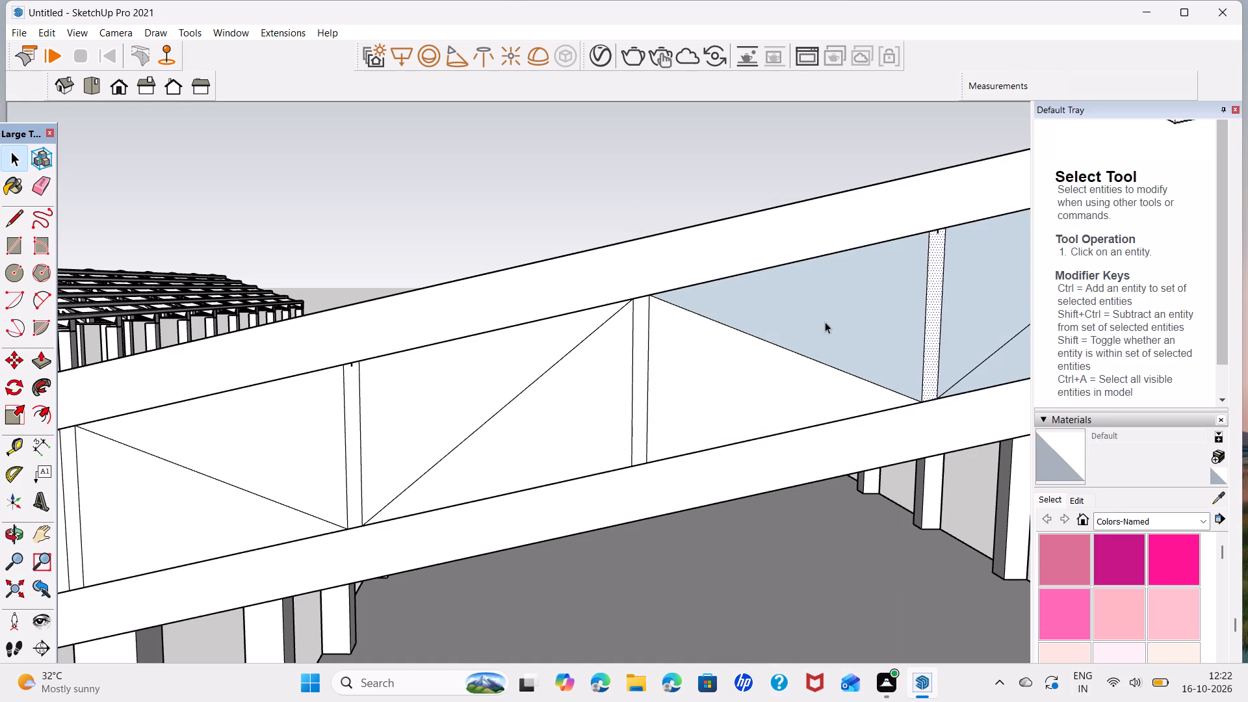
Reverse the faces of the third and second bays' lower triangles and of the post between them.
{"action": "middle_click_drag", "start_coordinate": [746, 342], "coordinate": [218, 466], "text": "shift"}
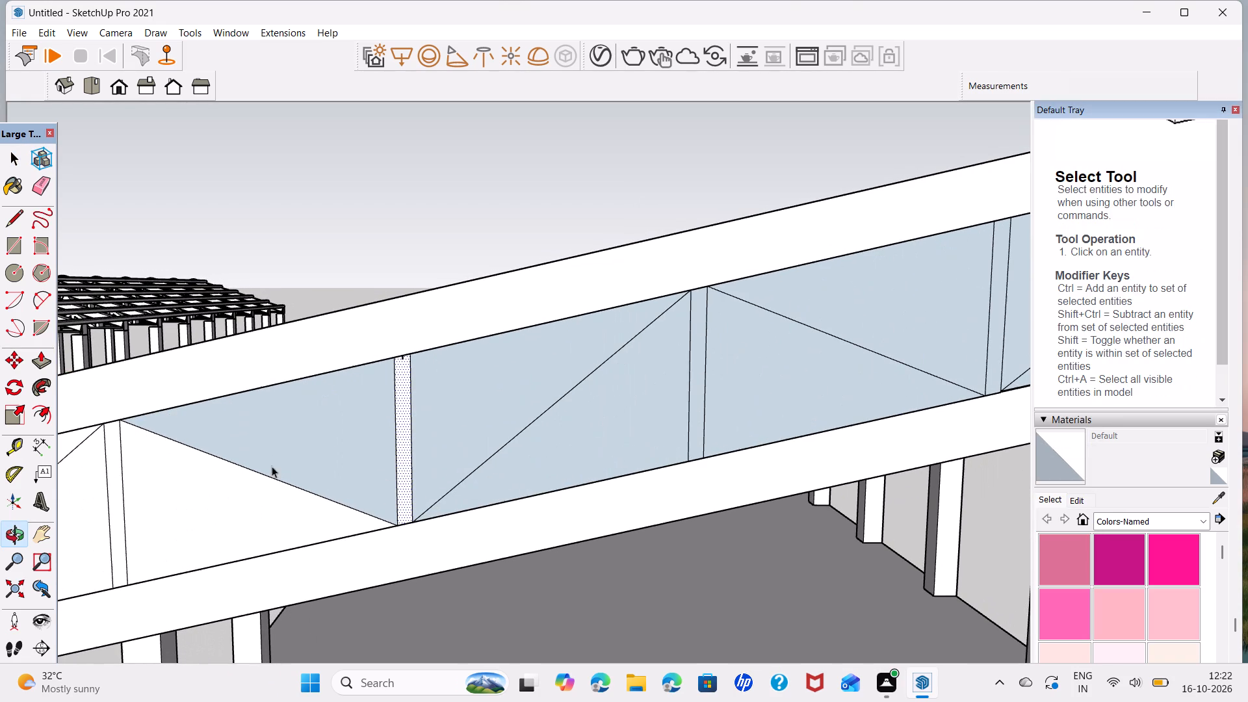
{"action": "right_click", "coordinate": [608, 452]}
{"action": "left_click", "coordinate": [708, 330]}
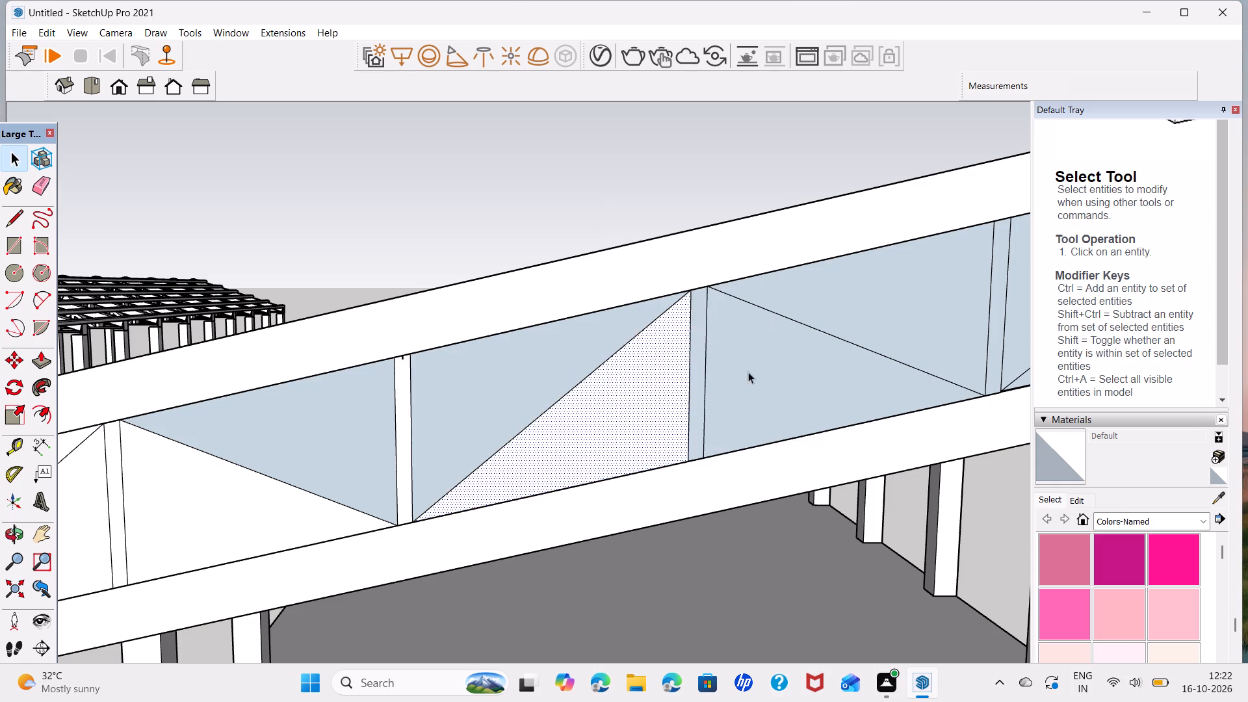
{"action": "right_click", "coordinate": [748, 372]}
{"action": "left_click", "coordinate": [833, 523]}
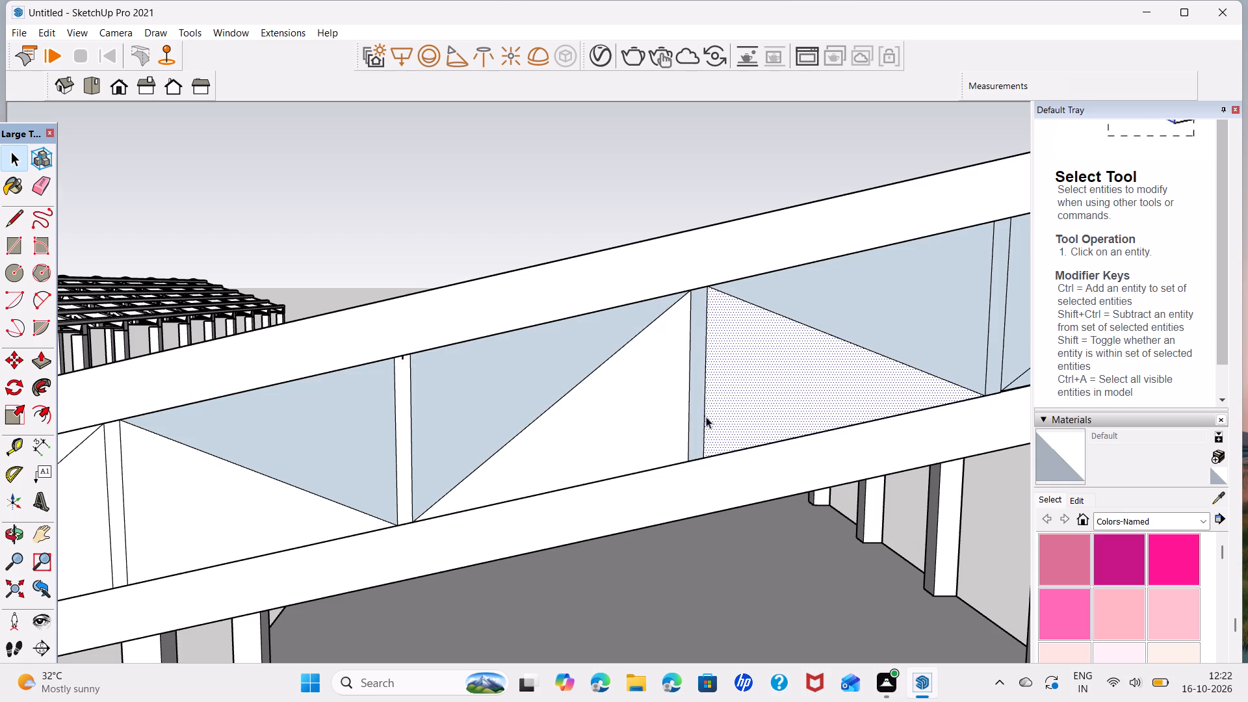
{"action": "right_click", "coordinate": [696, 404]}
{"action": "left_click", "coordinate": [793, 285]}
Reverse the faces of the lower triangle in the bay next to the ridge and of the ridge post.
{"action": "right_click", "coordinate": [879, 318]}
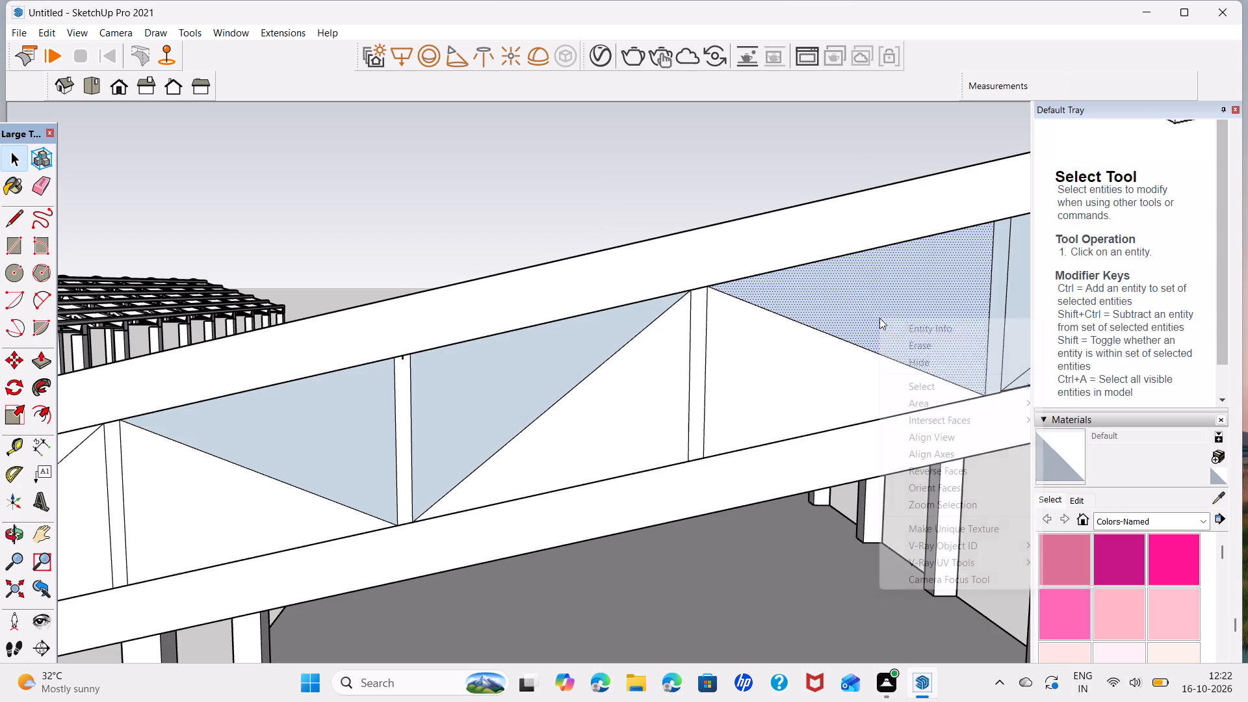
{"action": "middle_click_drag", "start_coordinate": [731, 414], "coordinate": [580, 455]}
{"action": "left_click", "coordinate": [785, 391]}
{"action": "middle_click_drag", "start_coordinate": [805, 389], "coordinate": [331, 506], "text": "shift"}
{"action": "right_click", "coordinate": [659, 454]}
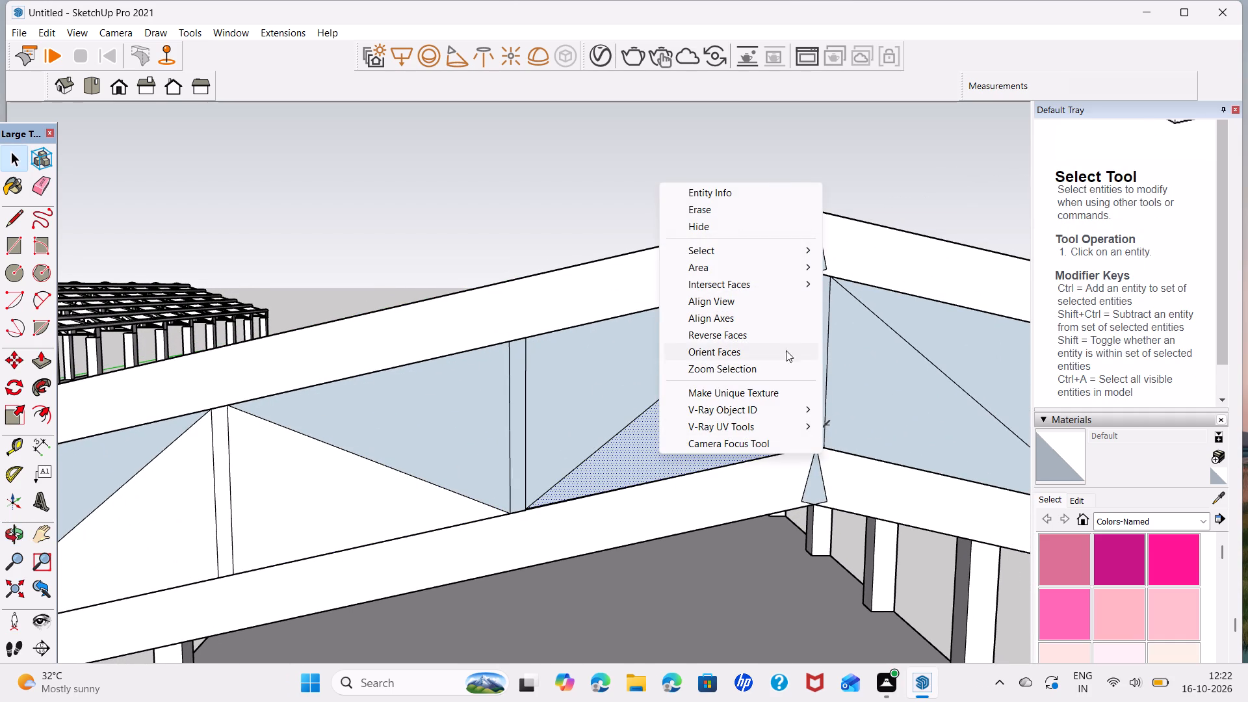
{"action": "left_click", "coordinate": [793, 337]}
{"action": "right_click", "coordinate": [821, 367]}
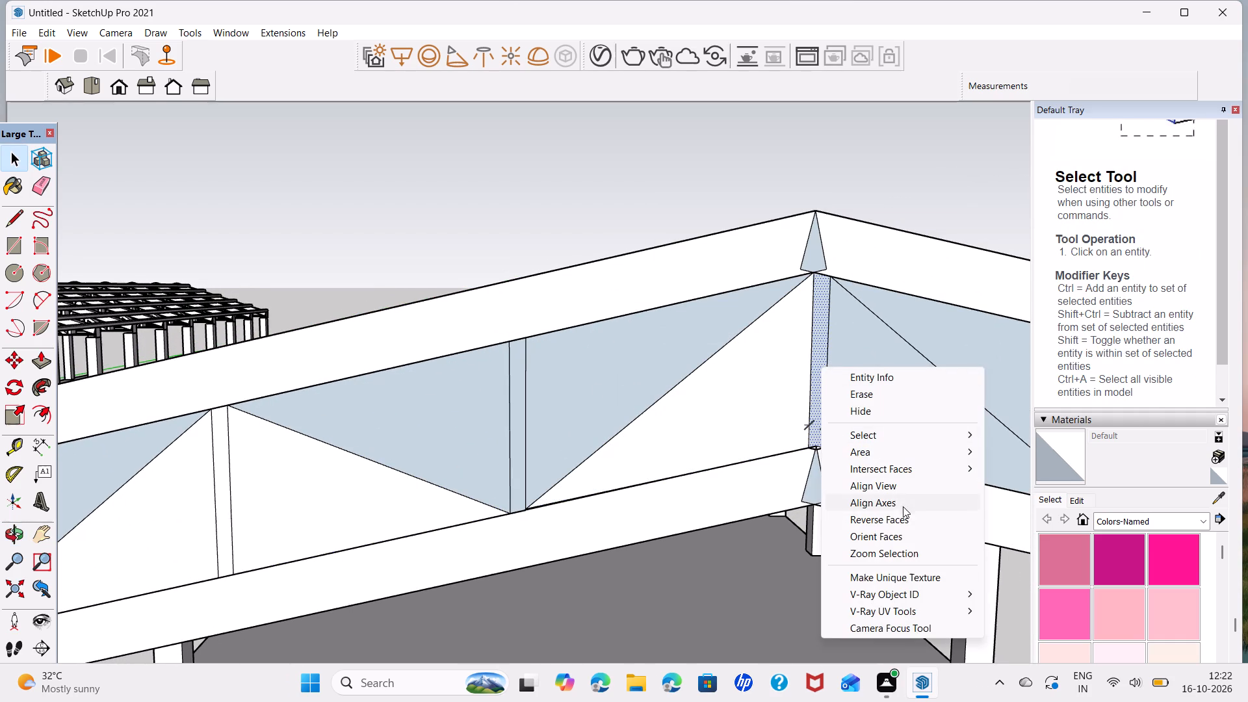
{"action": "left_click", "coordinate": [905, 523]}
On the truss's opposite slope, reverse the faces of the first two bays' lower triangles and of the post between them.
{"action": "right_click", "coordinate": [913, 412]}
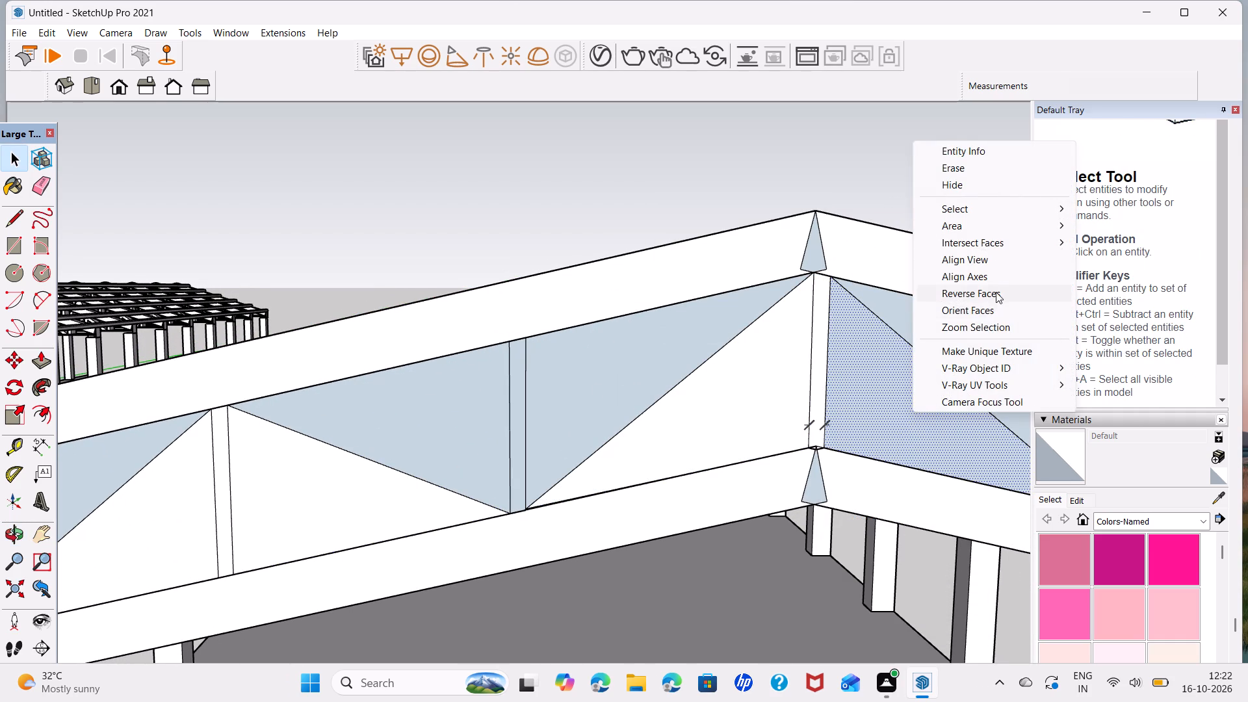
{"action": "left_click", "coordinate": [996, 291]}
{"action": "middle_click_drag", "start_coordinate": [876, 381], "coordinate": [823, 399], "text": "shift"}
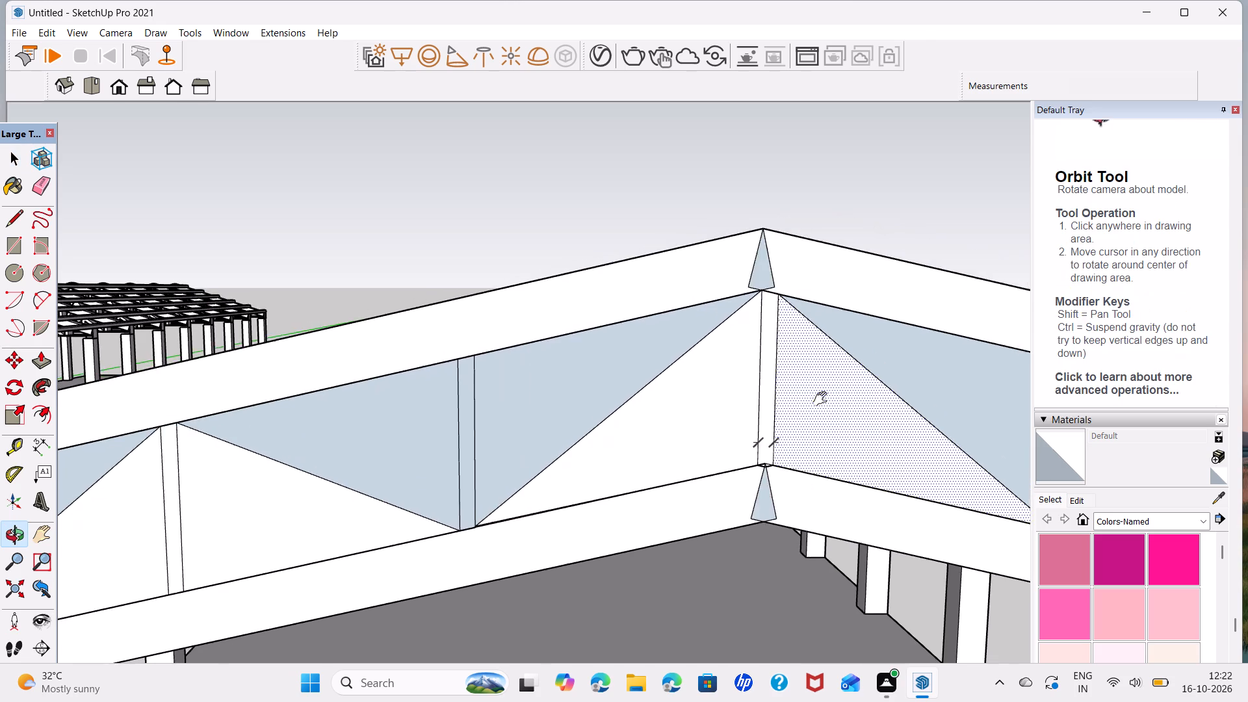
{"action": "middle_click_drag", "start_coordinate": [823, 399], "coordinate": [663, 385], "text": "shift"}
{"action": "middle_click_drag", "start_coordinate": [918, 461], "coordinate": [886, 451]}
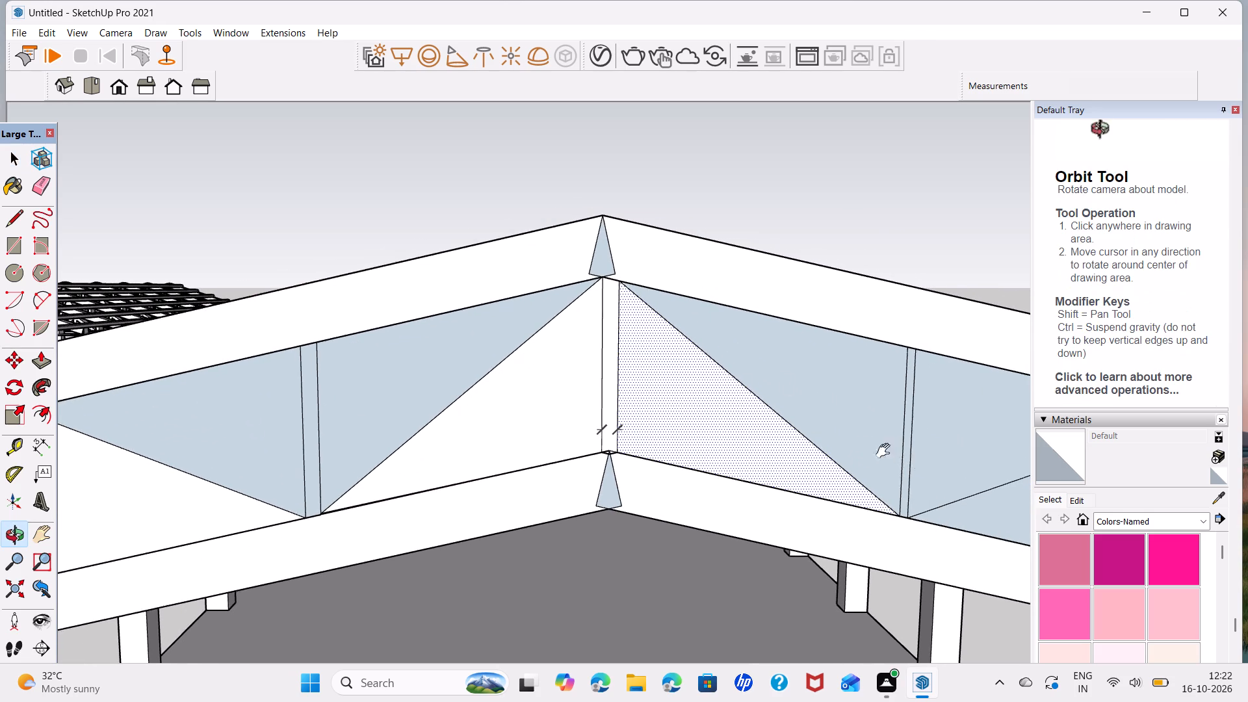
{"action": "middle_click_drag", "start_coordinate": [886, 451], "coordinate": [454, 361]}
{"action": "right_click", "coordinate": [651, 415]}
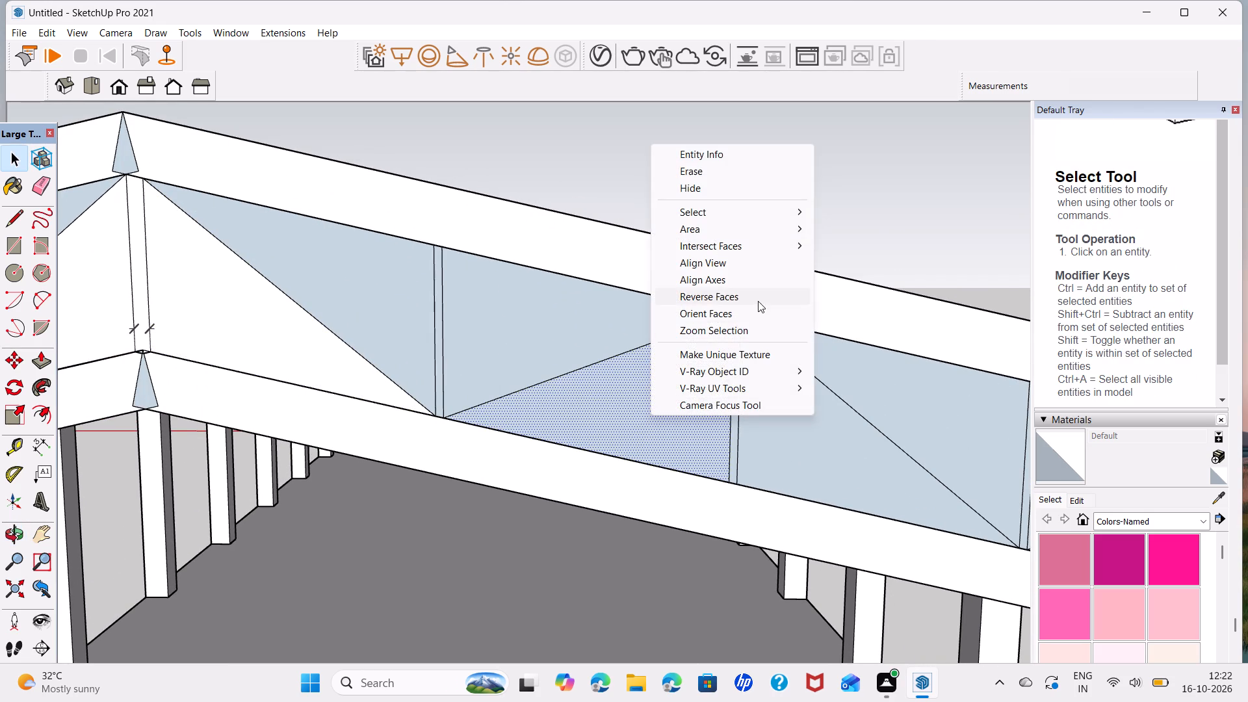
{"action": "left_click", "coordinate": [758, 301]}
{"action": "scroll", "coordinate": [443, 391], "scroll_direction": "up", "scroll_amount": 2}
{"action": "right_click", "coordinate": [439, 386]}
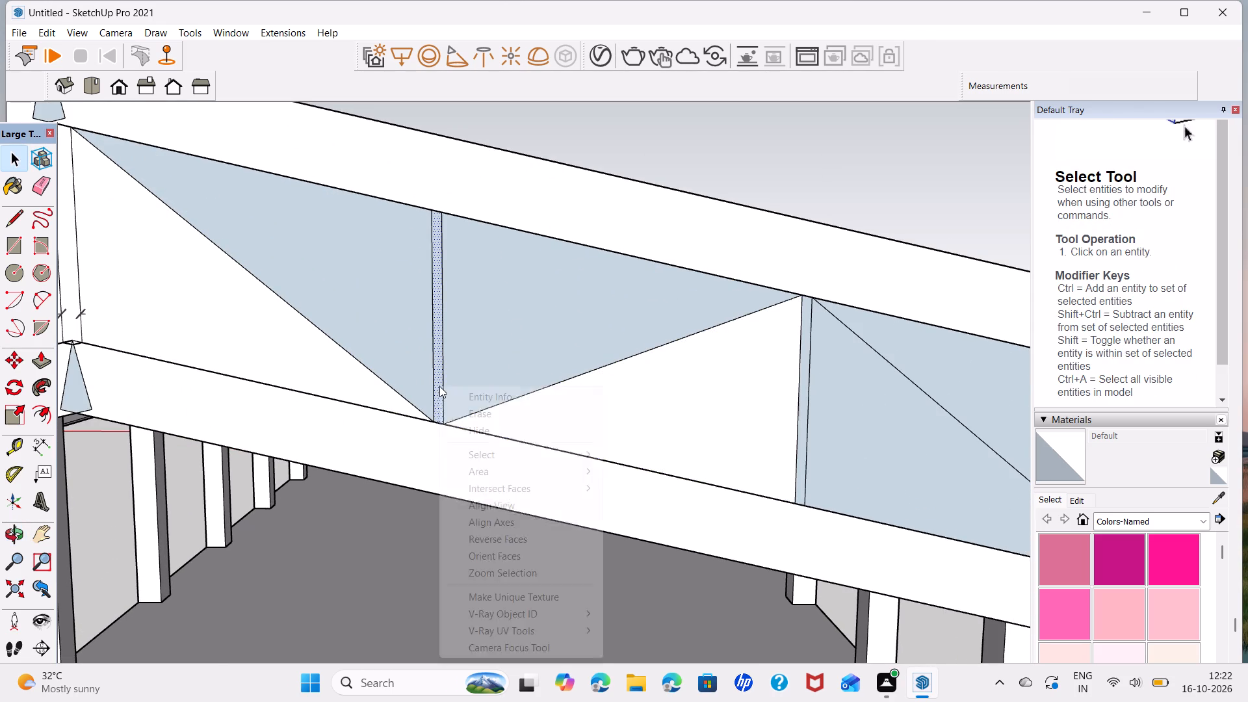
{"action": "left_click", "coordinate": [545, 543]}
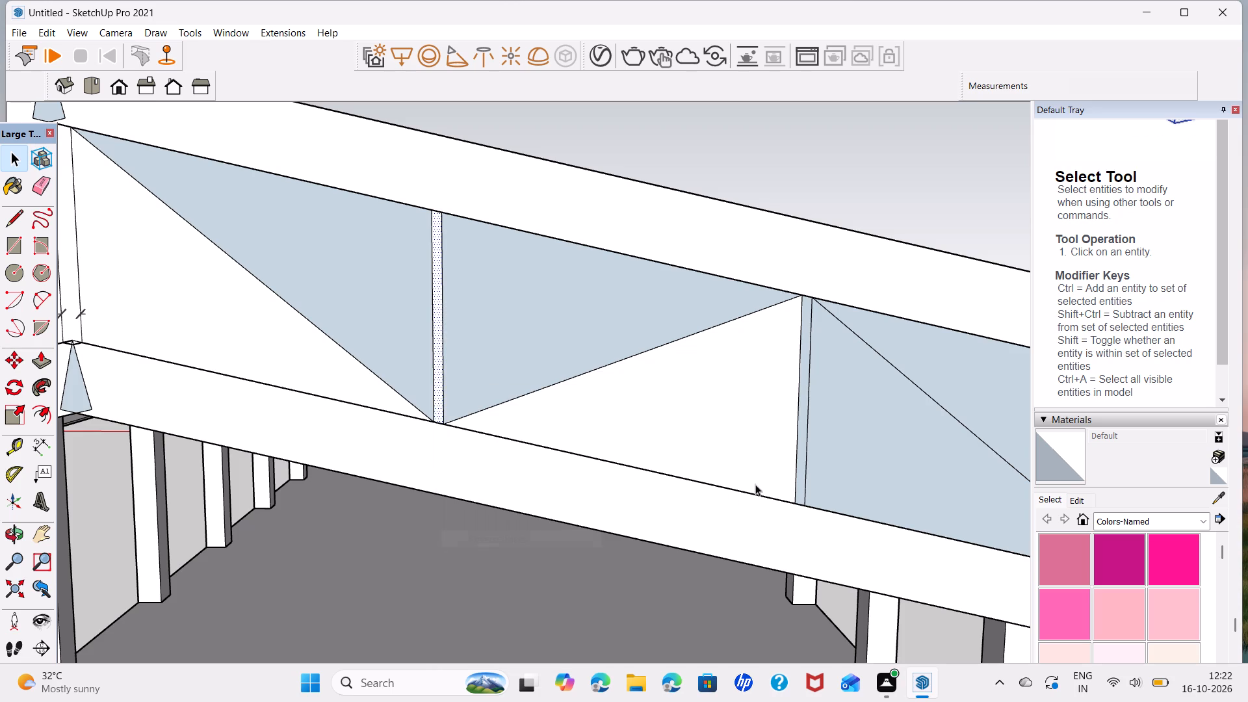
Reverse the faces of the opposite slope's third- and fourth-bay lower triangles and of each bay's ridge-side post.
{"action": "right_click", "coordinate": [802, 491]}
{"action": "left_click", "coordinate": [885, 371]}
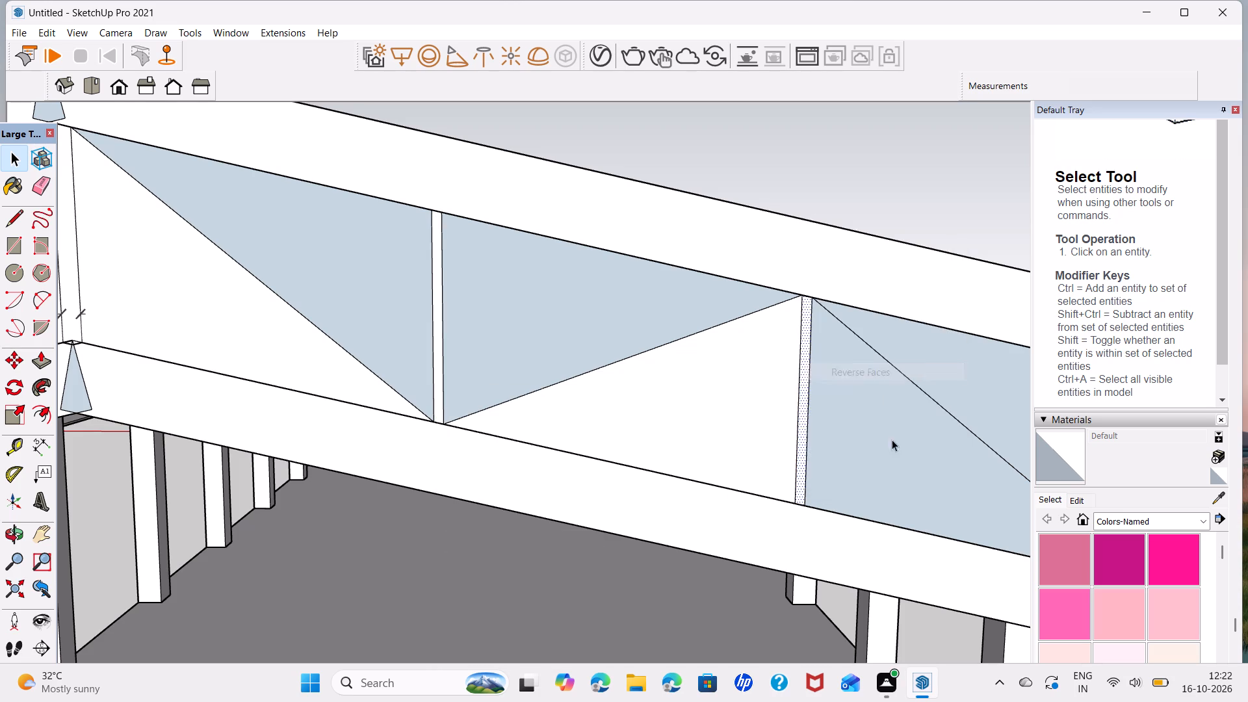
{"action": "right_click", "coordinate": [892, 441]}
{"action": "left_click", "coordinate": [970, 324]}
{"action": "middle_click_drag", "start_coordinate": [922, 412], "coordinate": [746, 373], "text": "shift"}
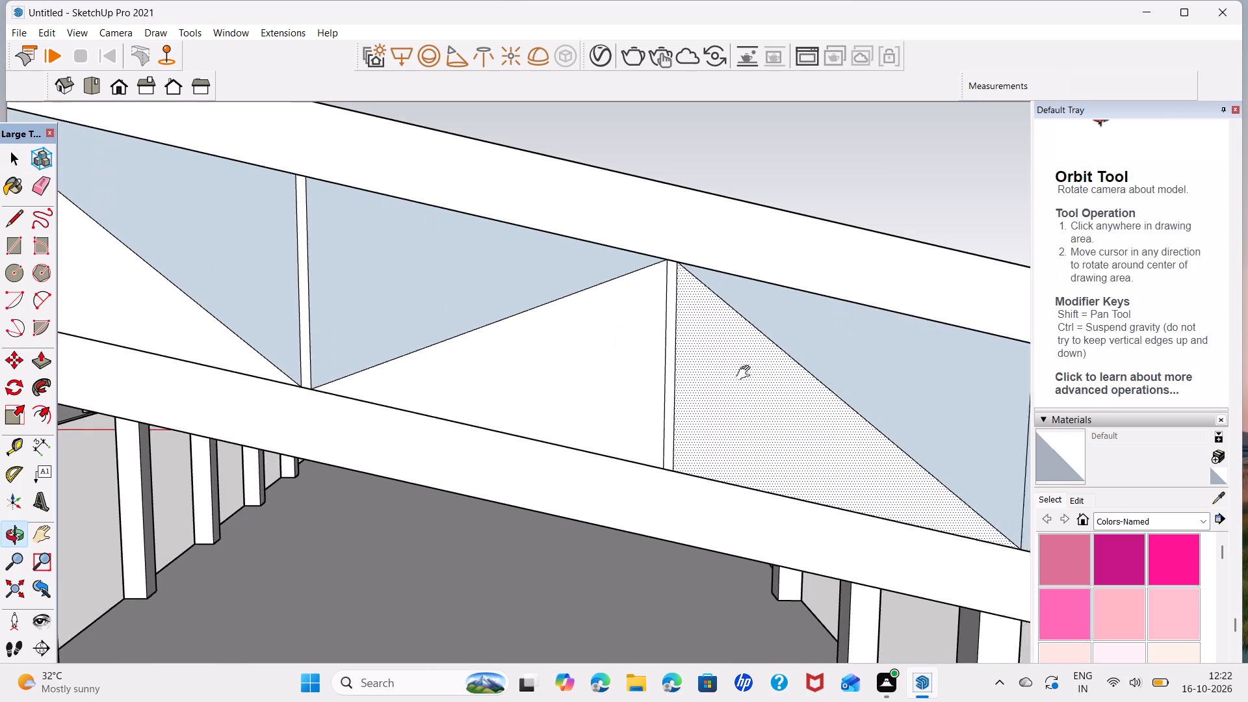
{"action": "middle_click_drag", "start_coordinate": [746, 373], "coordinate": [228, 366], "text": "shift"}
{"action": "right_click", "coordinate": [760, 511]}
{"action": "left_click", "coordinate": [864, 397]}
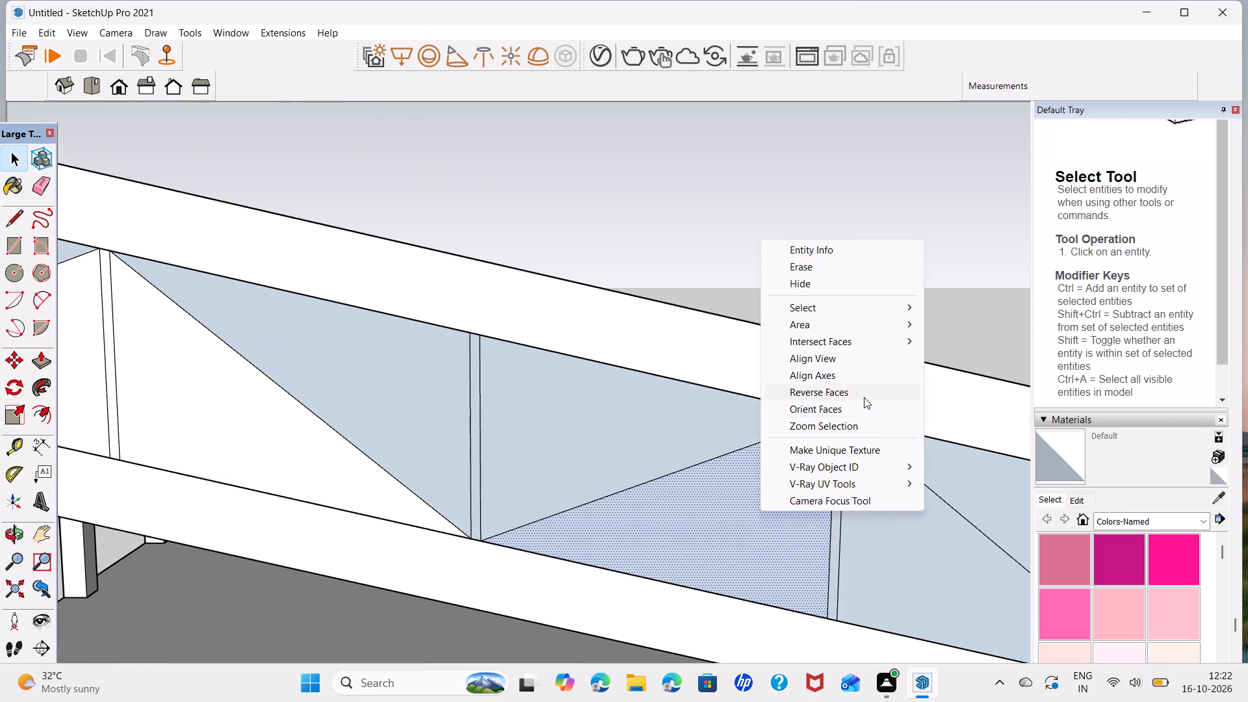
{"action": "scroll", "coordinate": [453, 513], "scroll_direction": "up", "scroll_amount": 2}
{"action": "left_click", "coordinate": [478, 534]}
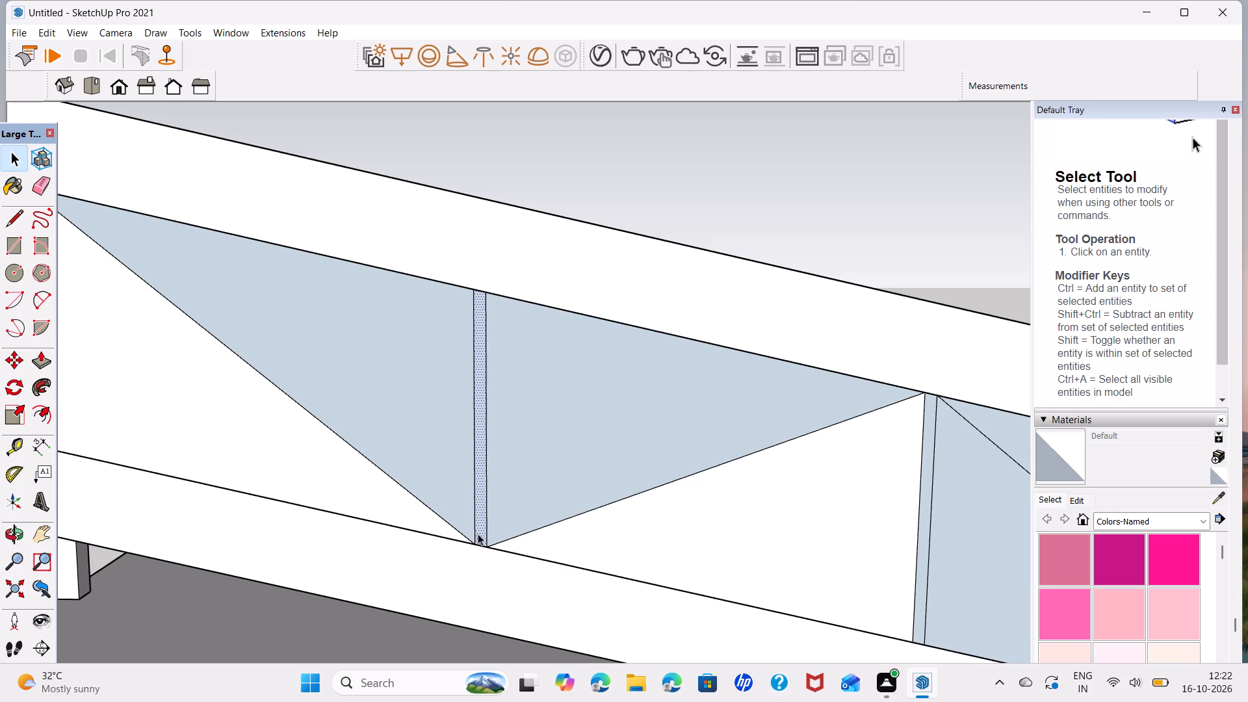
{"action": "right_click", "coordinate": [478, 534]}
{"action": "left_click", "coordinate": [585, 422]}
Reverse the faces of the opposite slope's fifth-bay lower triangle and of the posts on both sides of that bay.
{"action": "scroll", "coordinate": [666, 481], "scroll_direction": "down", "scroll_amount": 2}
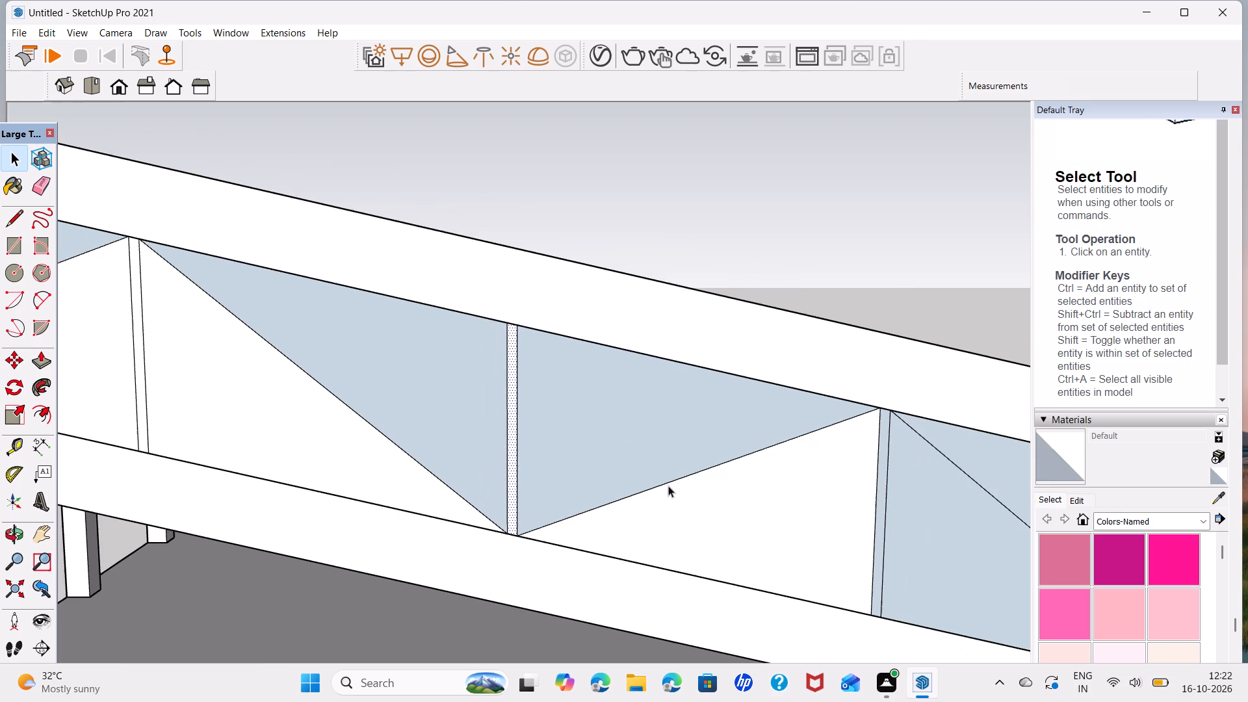
{"action": "middle_click_drag", "start_coordinate": [685, 502], "coordinate": [314, 397], "text": "shift"}
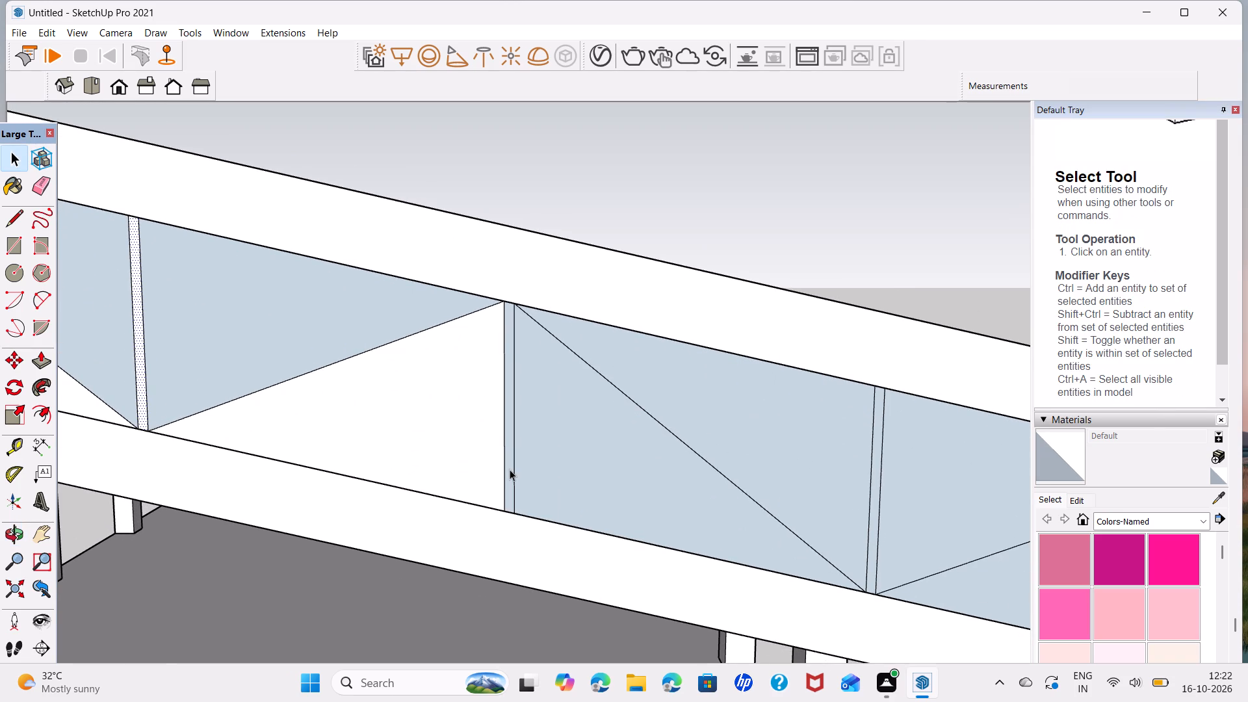
{"action": "right_click", "coordinate": [510, 469]}
{"action": "left_click", "coordinate": [604, 354]}
{"action": "right_click", "coordinate": [608, 451]}
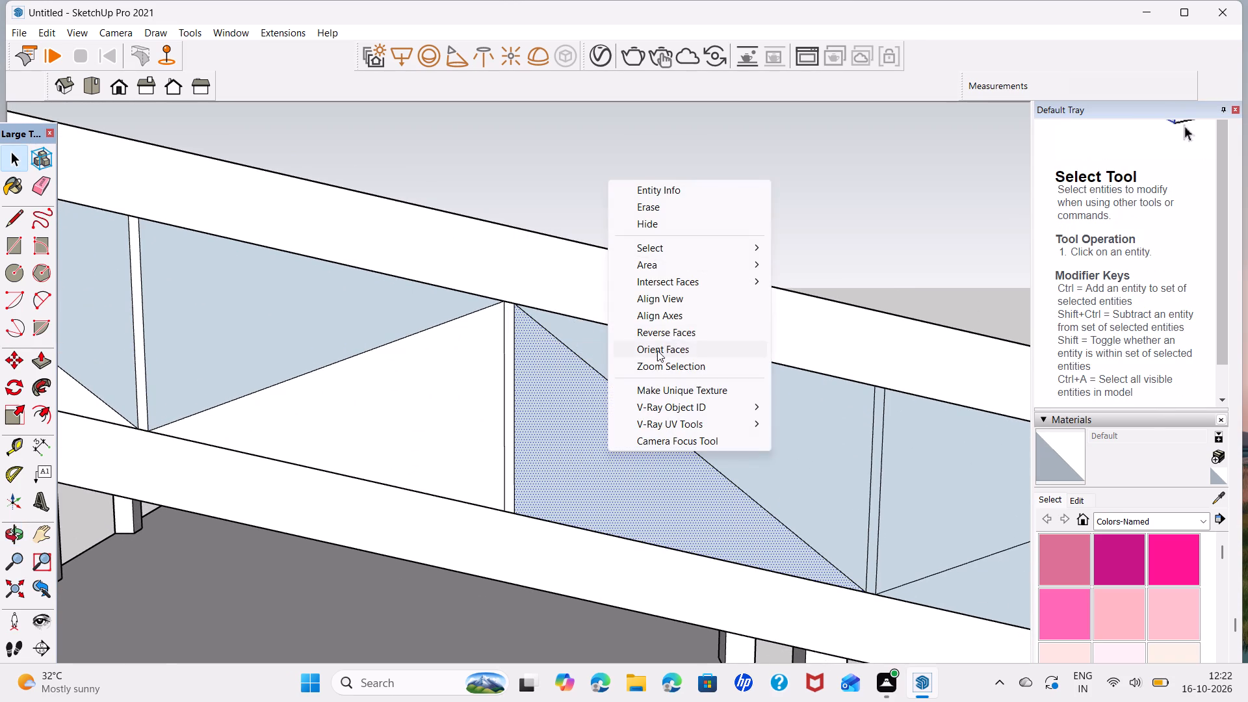
{"action": "left_click", "coordinate": [688, 333]}
{"action": "left_click", "coordinate": [873, 554]}
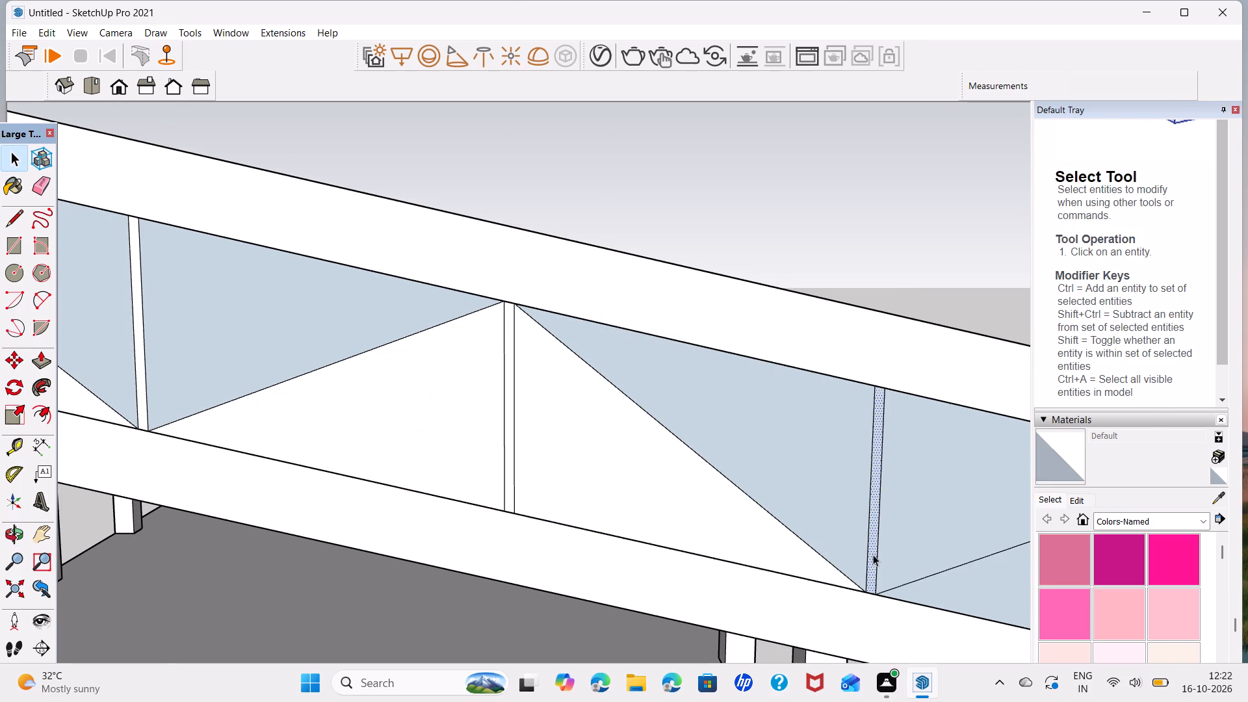
{"action": "right_click", "coordinate": [874, 525]}
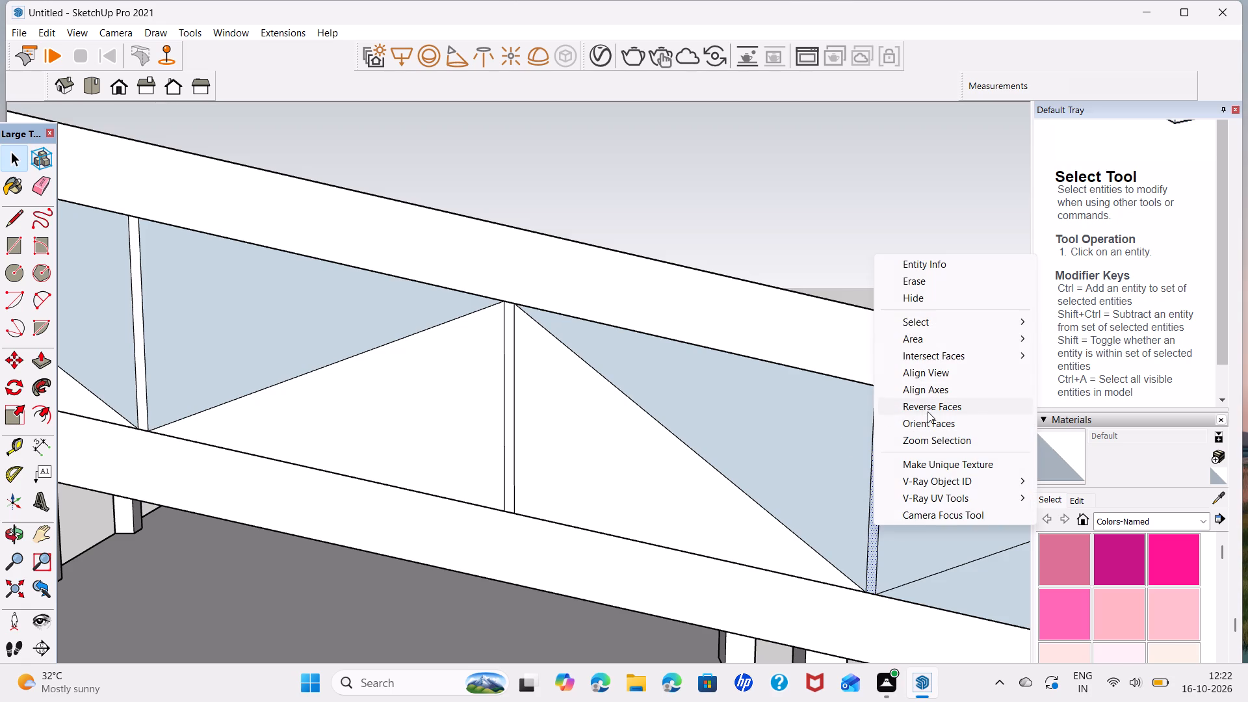
{"action": "left_click", "coordinate": [928, 411]}
Reverse the faces of the opposite slope's sixth- and seventh-bay lower triangles and of the post between them.
{"action": "middle_click_drag", "start_coordinate": [834, 523], "coordinate": [342, 370]}
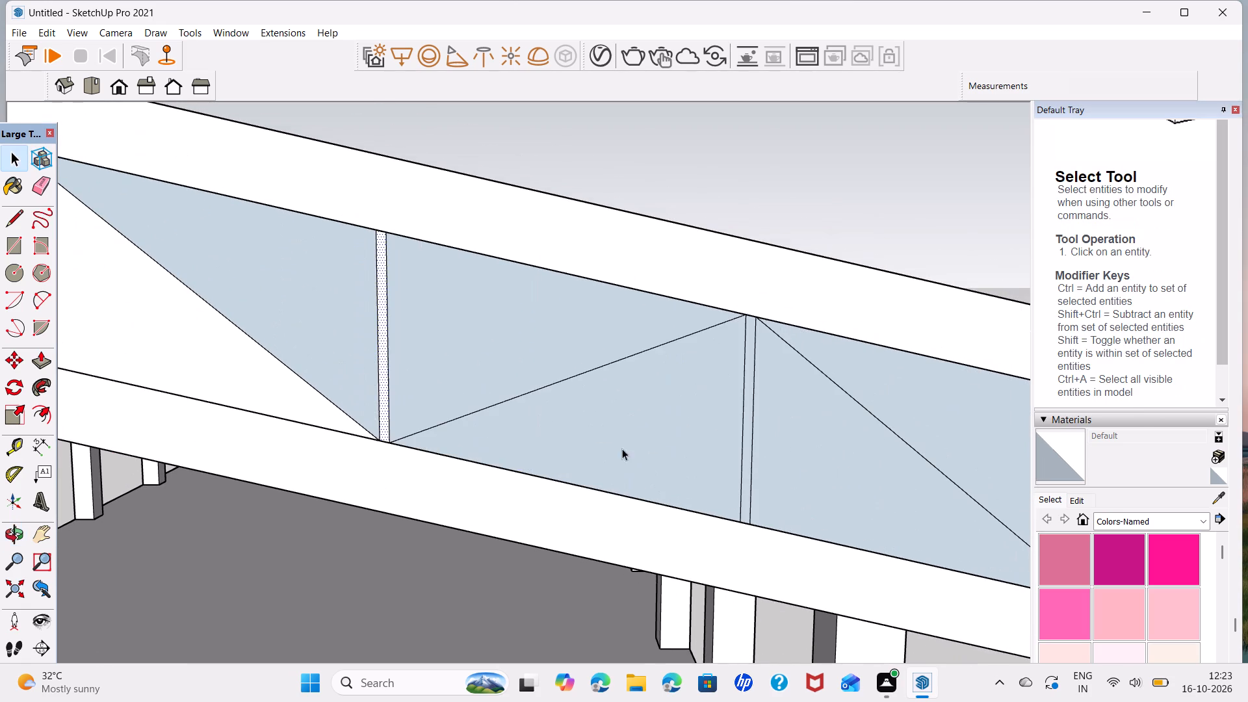
{"action": "right_click", "coordinate": [654, 450]}
{"action": "left_click", "coordinate": [764, 333]}
{"action": "right_click", "coordinate": [810, 482]}
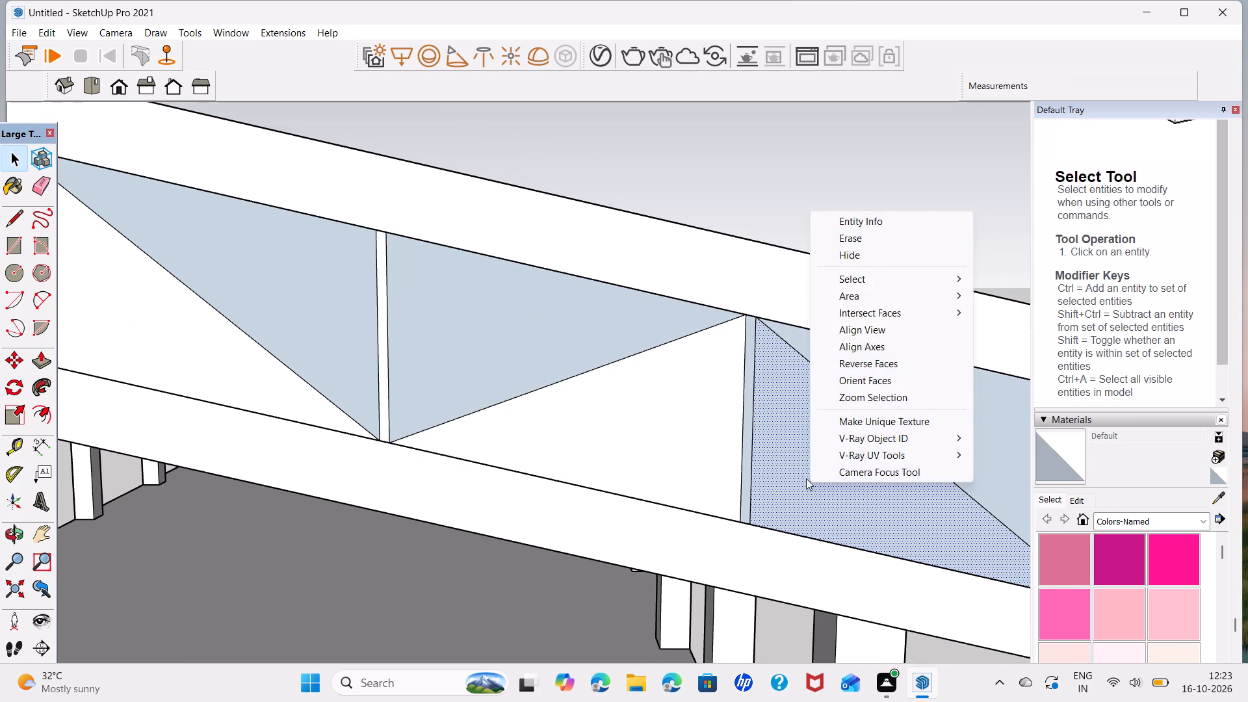
{"action": "left_click", "coordinate": [895, 366]}
{"action": "left_click", "coordinate": [747, 473]}
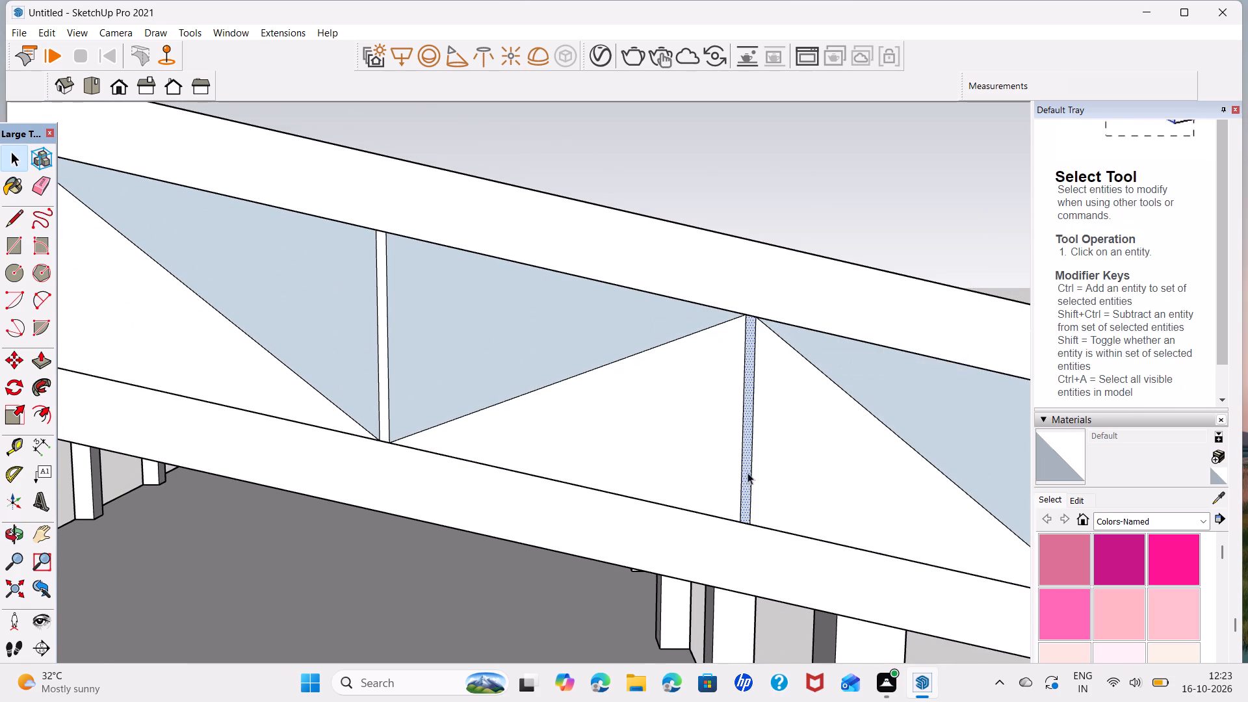
{"action": "right_click", "coordinate": [747, 473]}
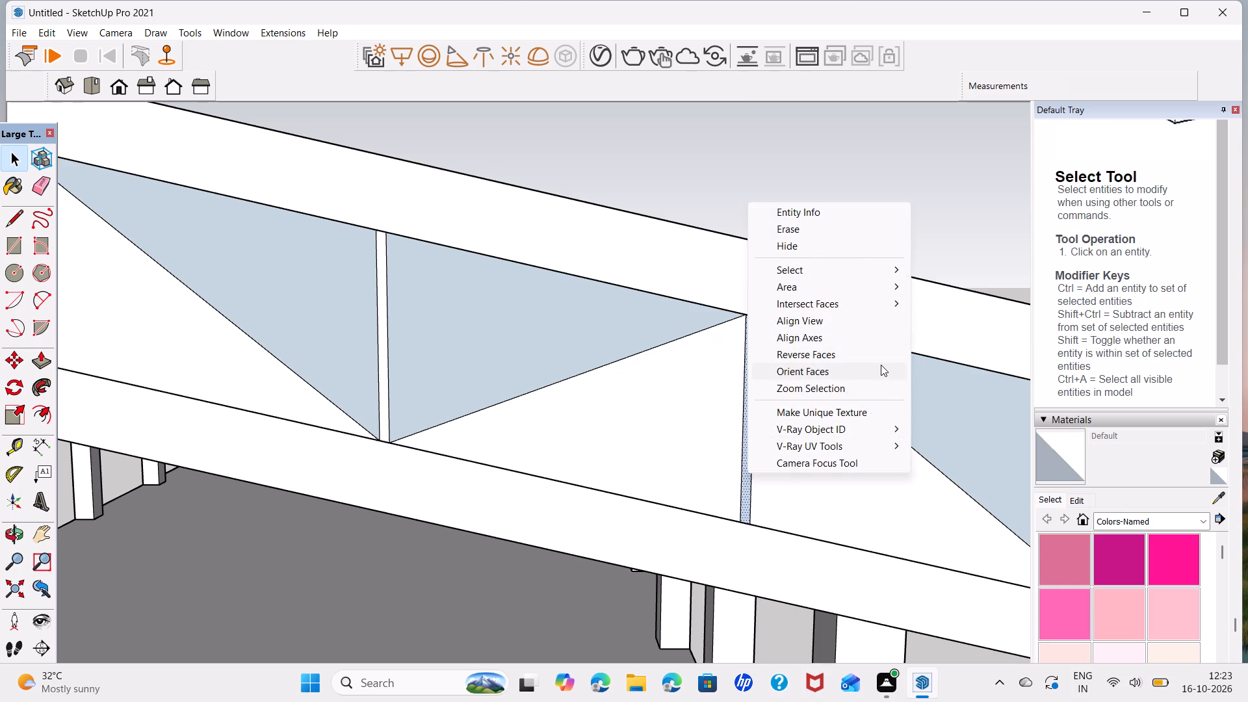
{"action": "left_click", "coordinate": [880, 357]}
Reverse the faces of the last eave-end bay's lower triangle and of the post on its ridge side.
{"action": "scroll", "coordinate": [879, 454], "scroll_direction": "down", "scroll_amount": 2}
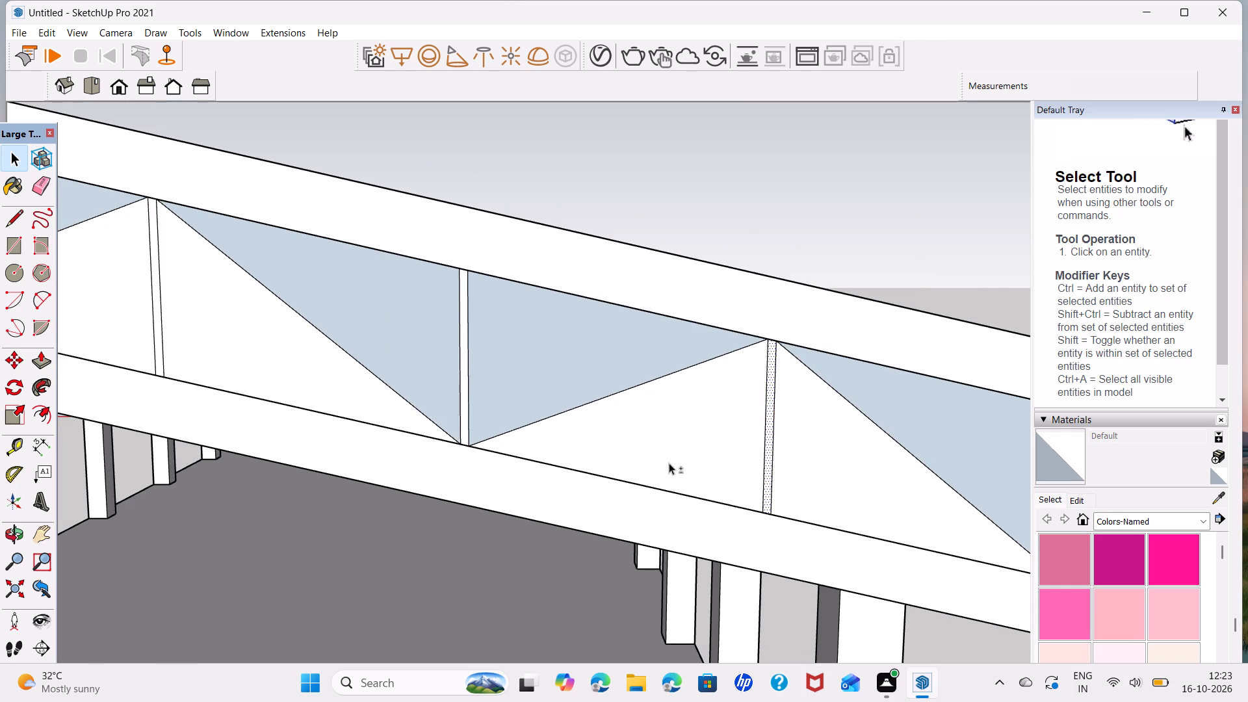
{"action": "middle_click_drag", "start_coordinate": [867, 495], "coordinate": [544, 408]}
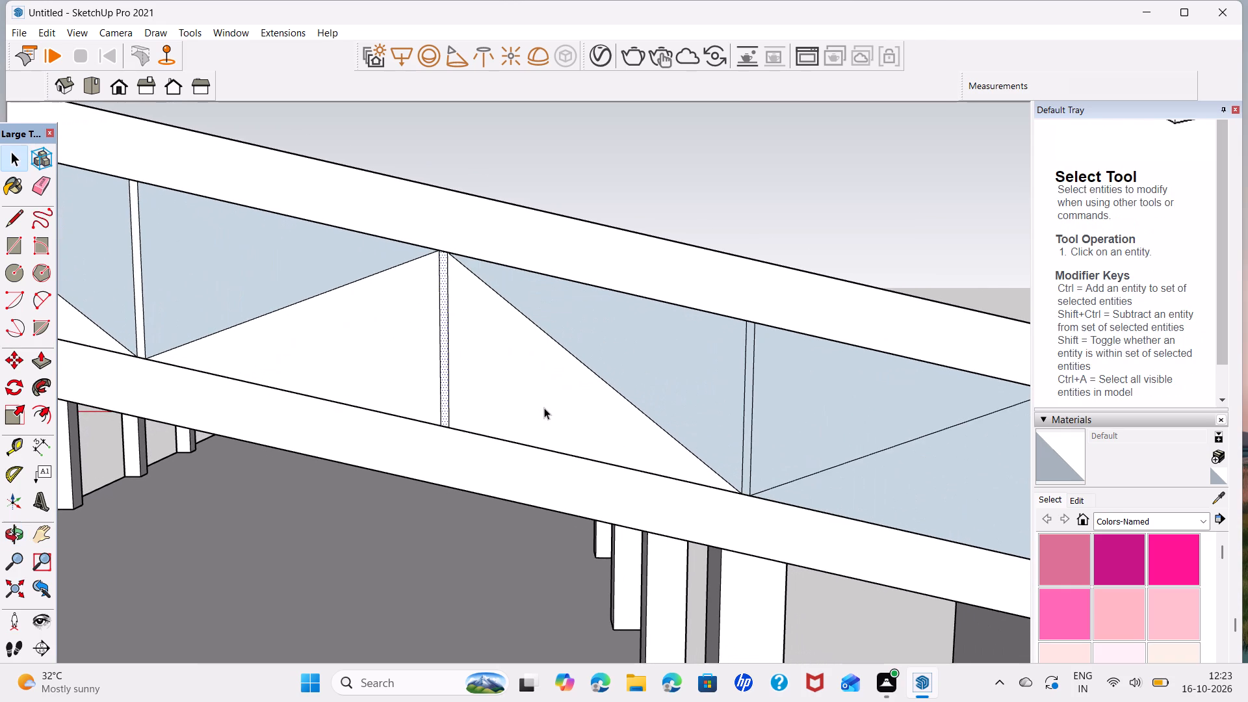
{"action": "right_click", "coordinate": [747, 460]}
{"action": "left_click", "coordinate": [831, 343]}
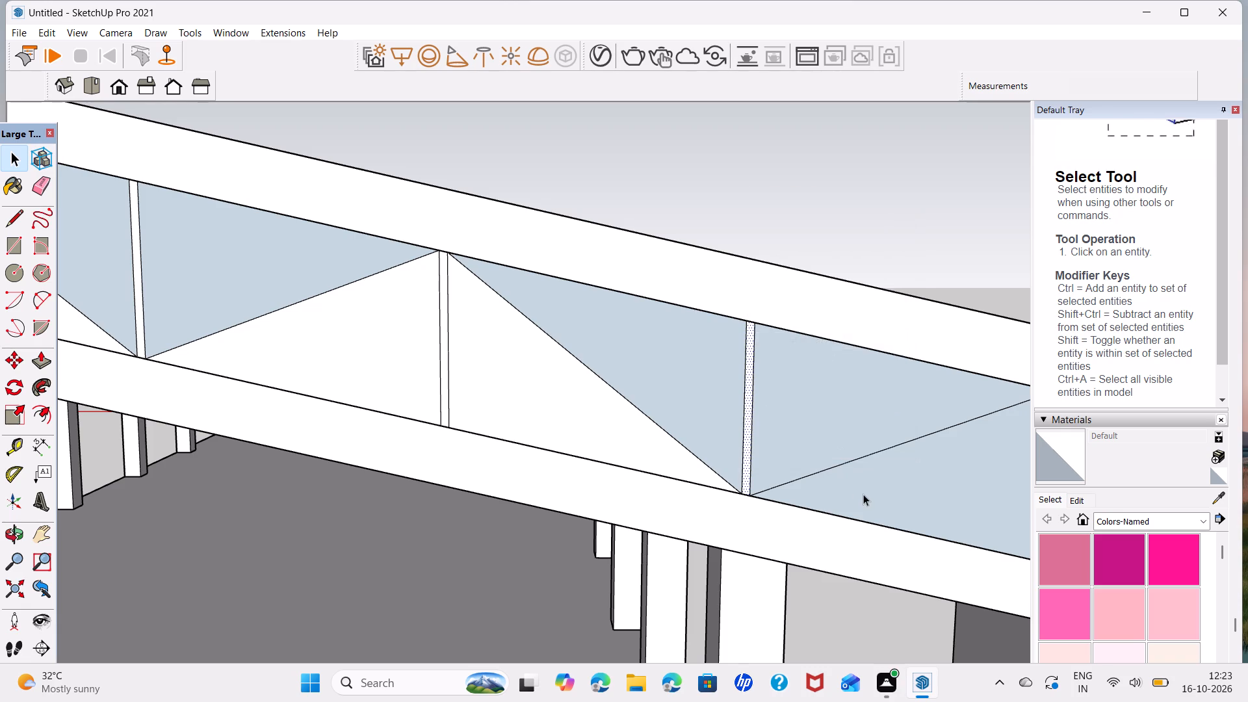
{"action": "middle_click_drag", "start_coordinate": [863, 494], "coordinate": [484, 413]}
{"action": "right_click", "coordinate": [586, 429]}
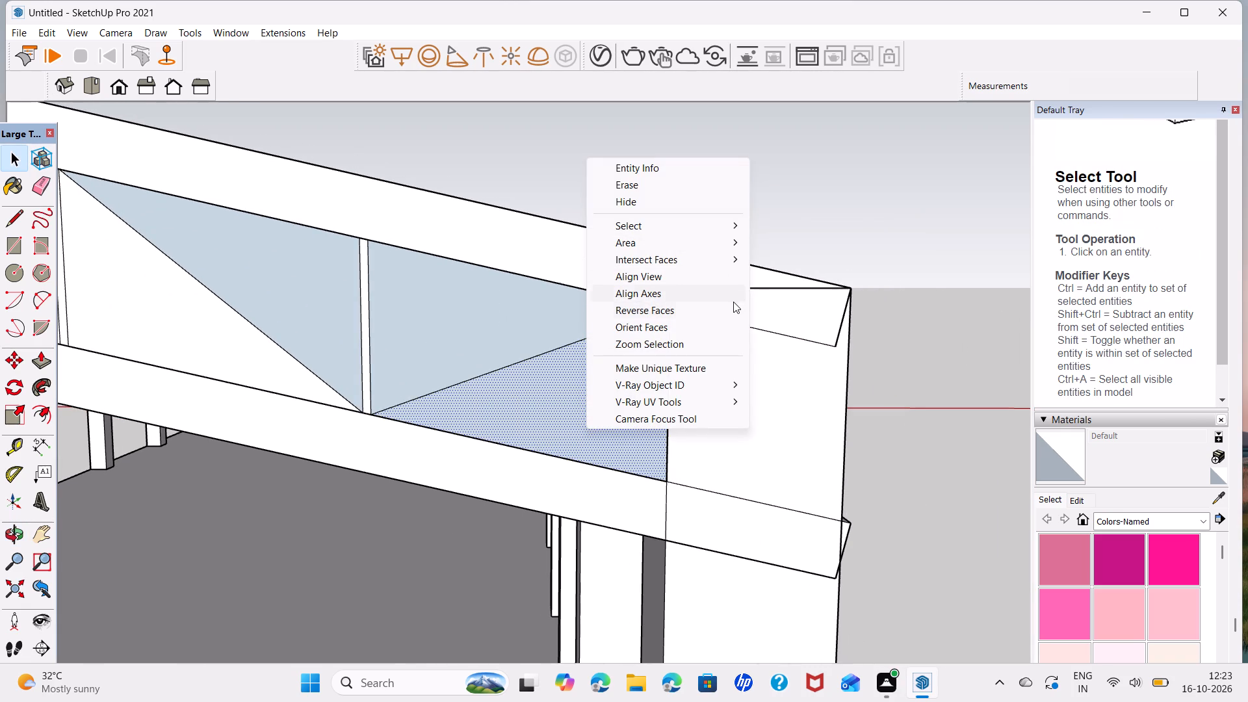
{"action": "left_click", "coordinate": [732, 305]}
{"action": "left_click", "coordinate": [932, 178]}
Delete the upper triangular faces of the last two bays at the eave end of the opposite slope.
{"action": "left_click", "coordinate": [456, 334]}
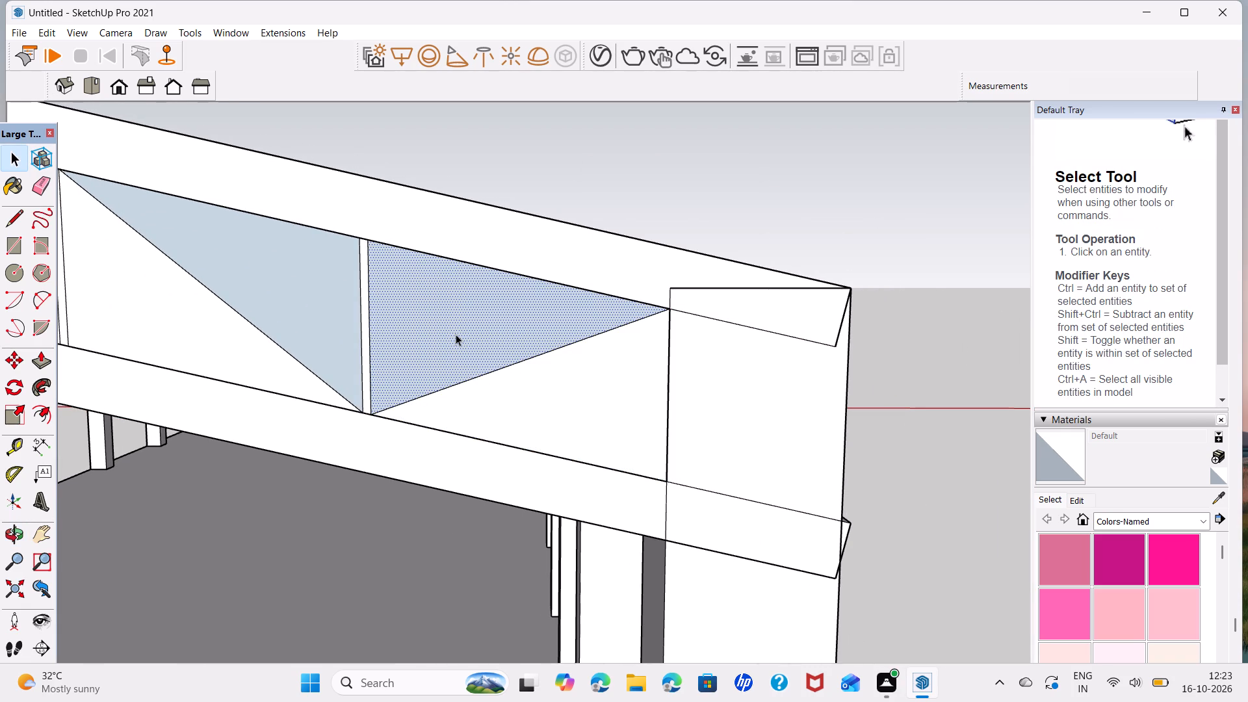
{"action": "key", "text": "Delete"}
{"action": "left_click", "coordinate": [291, 294]}
{"action": "key", "text": "Delete"}
{"action": "scroll", "coordinate": [398, 309], "scroll_direction": "down", "scroll_amount": 2}
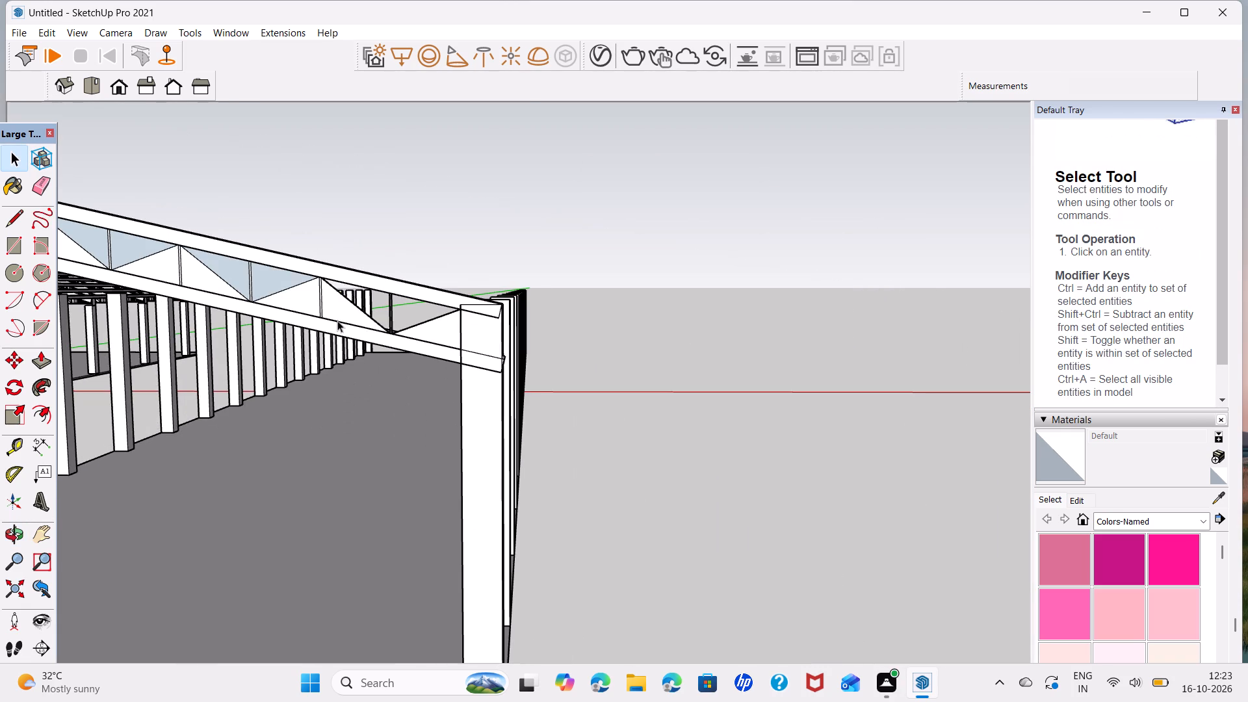
Delete the upper triangular faces of the fifth and sixth bays from the ridge on the opposite slope.
{"action": "middle_click_drag", "start_coordinate": [337, 320], "coordinate": [792, 389]}
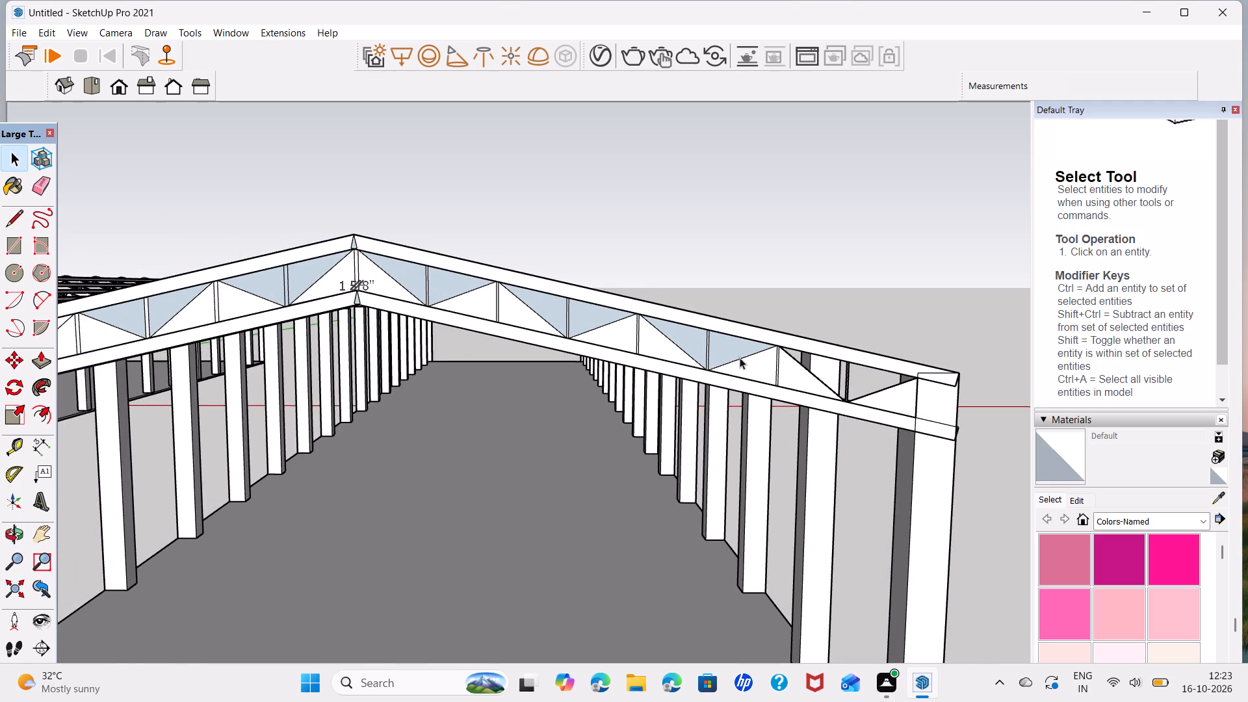
{"action": "scroll", "coordinate": [737, 346], "scroll_direction": "up", "scroll_amount": 2}
{"action": "right_click", "coordinate": [737, 346]}
{"action": "key", "text": "Delete"}
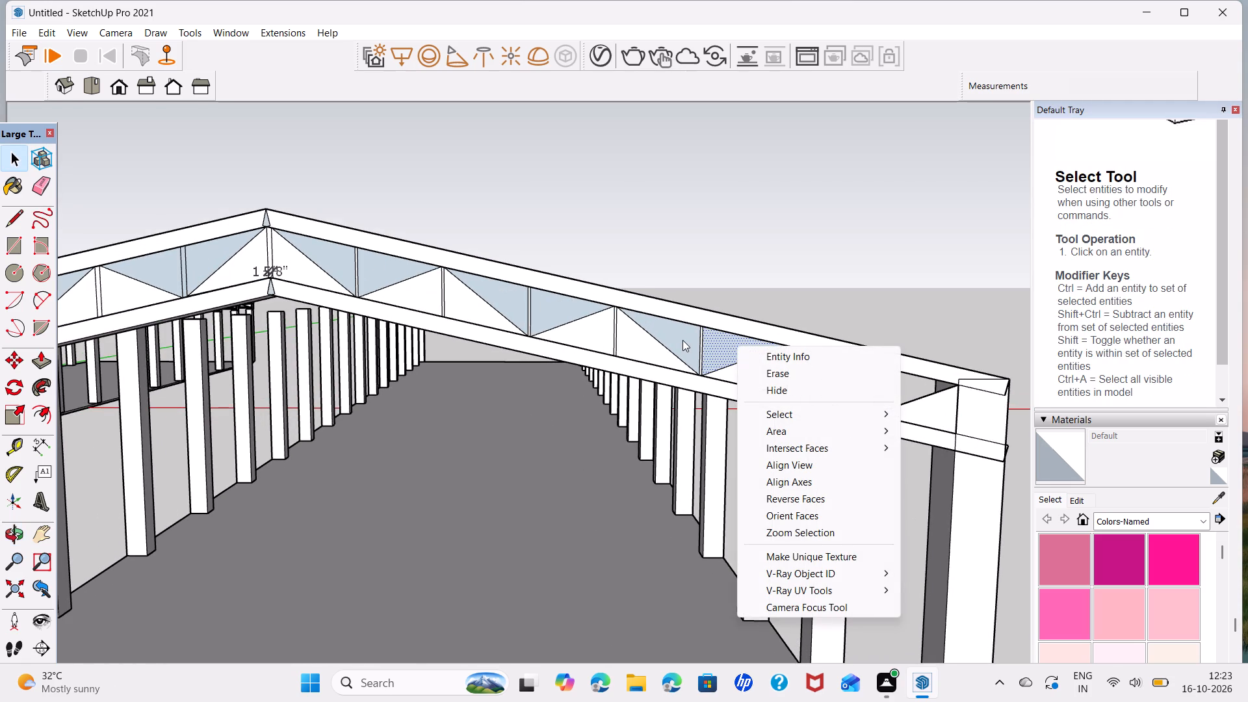
{"action": "key", "text": "Delete"}
{"action": "left_click", "coordinate": [682, 342]}
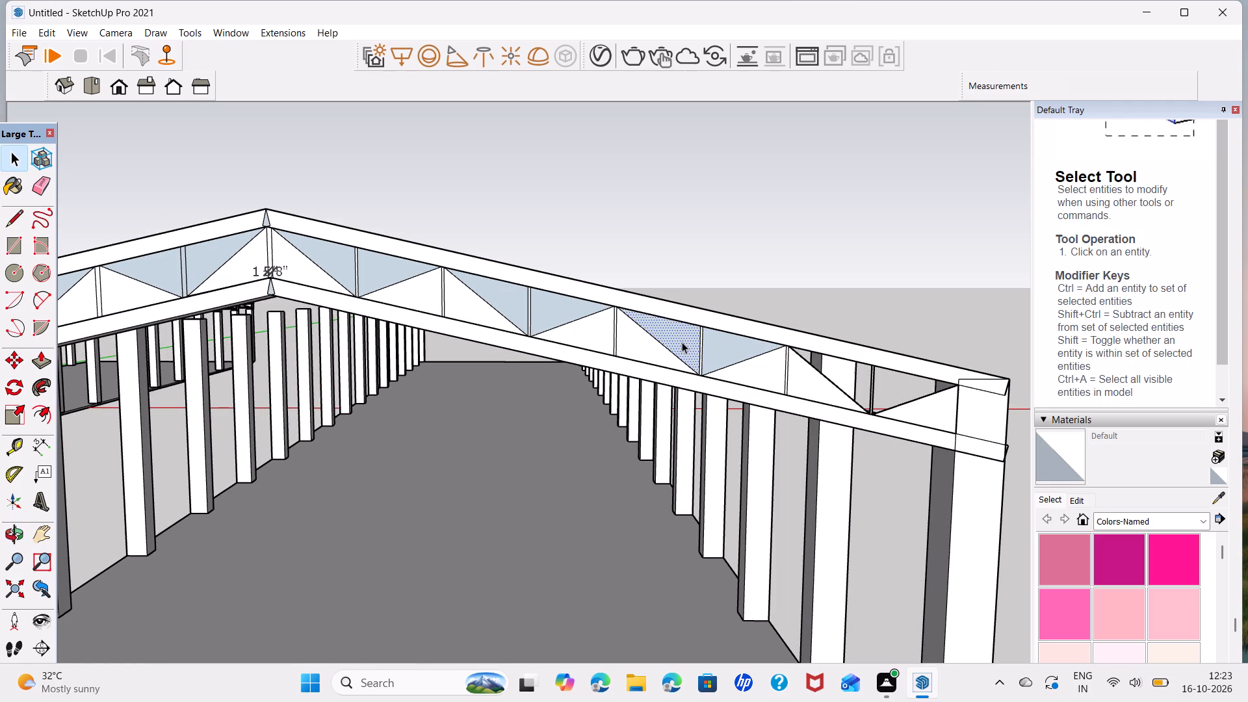
{"action": "key", "text": "Delete"}
{"action": "left_click", "coordinate": [739, 348]}
{"action": "key", "text": "Delete"}
Delete the upper triangular faces of the four bays nearest the ridge on the opposite slope.
{"action": "left_click", "coordinate": [562, 310]}
{"action": "key", "text": "Delete"}
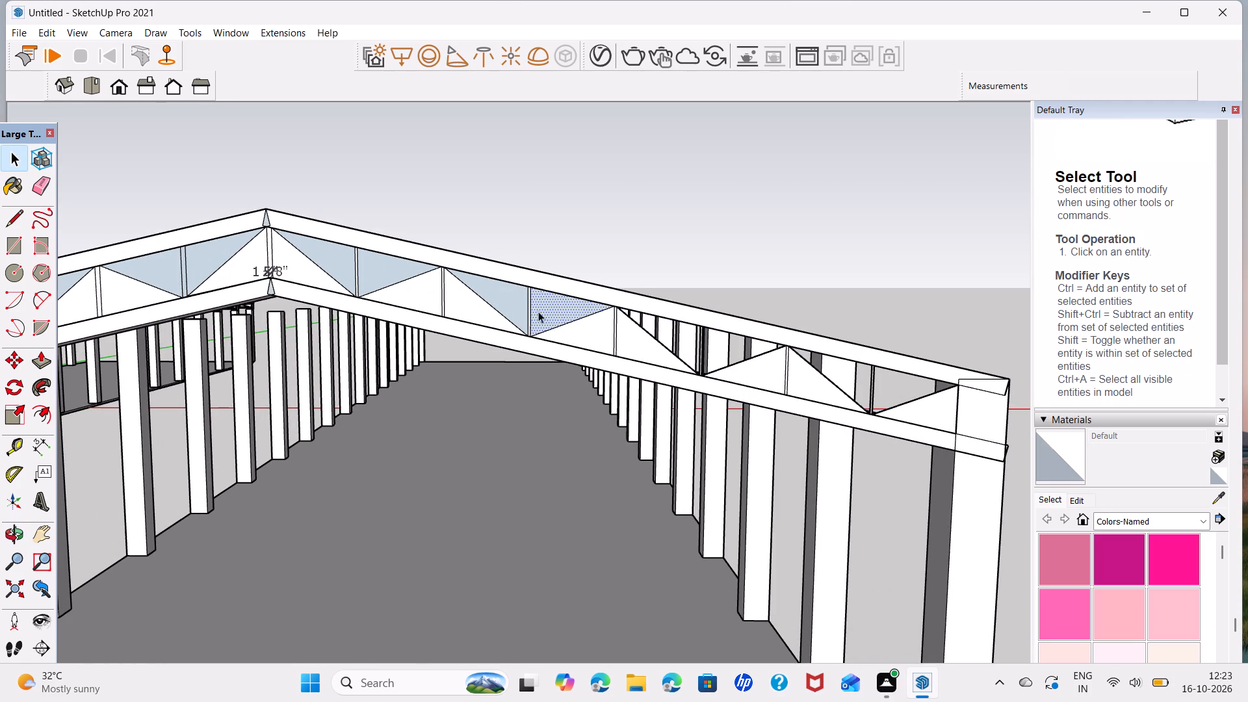
{"action": "left_click", "coordinate": [510, 304]}
{"action": "key", "text": "Delete"}
{"action": "left_click", "coordinate": [376, 268]}
{"action": "key", "text": "Delete"}
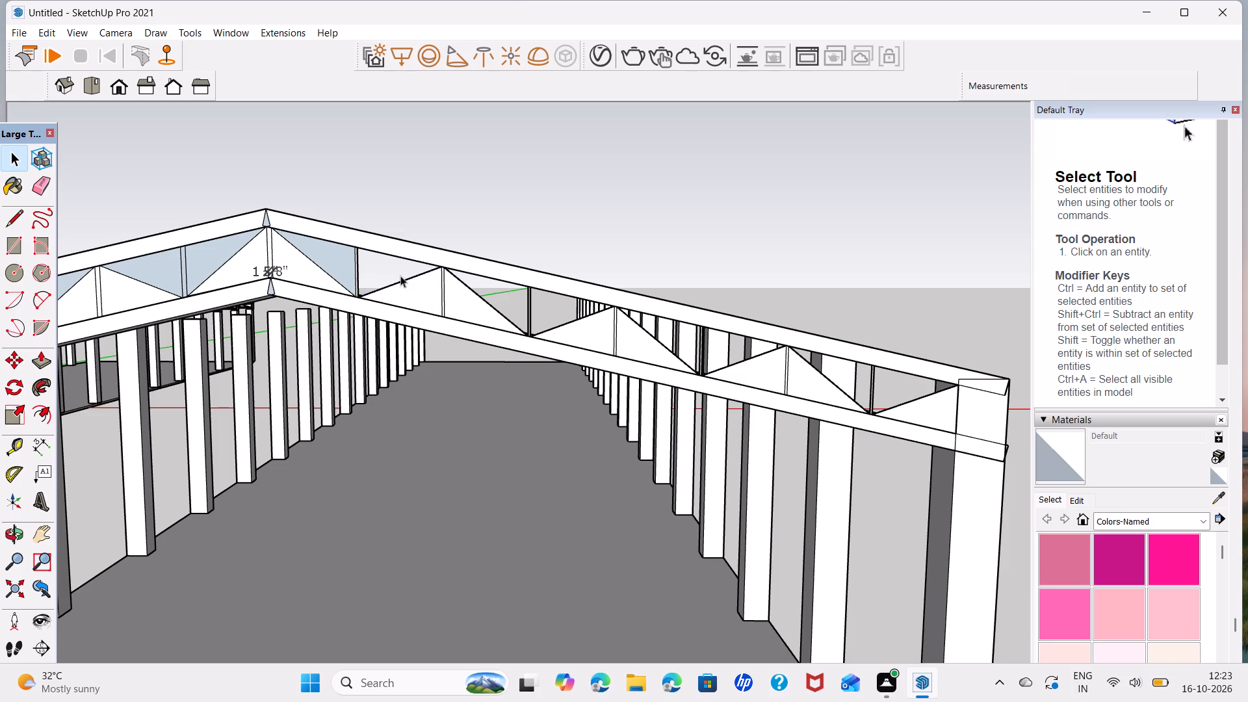
{"action": "left_click", "coordinate": [336, 258]}
{"action": "key", "text": "Delete"}
Delete the upper triangular faces of the first two bays beside the ridge on the first slope.
{"action": "left_click", "coordinate": [213, 255]}
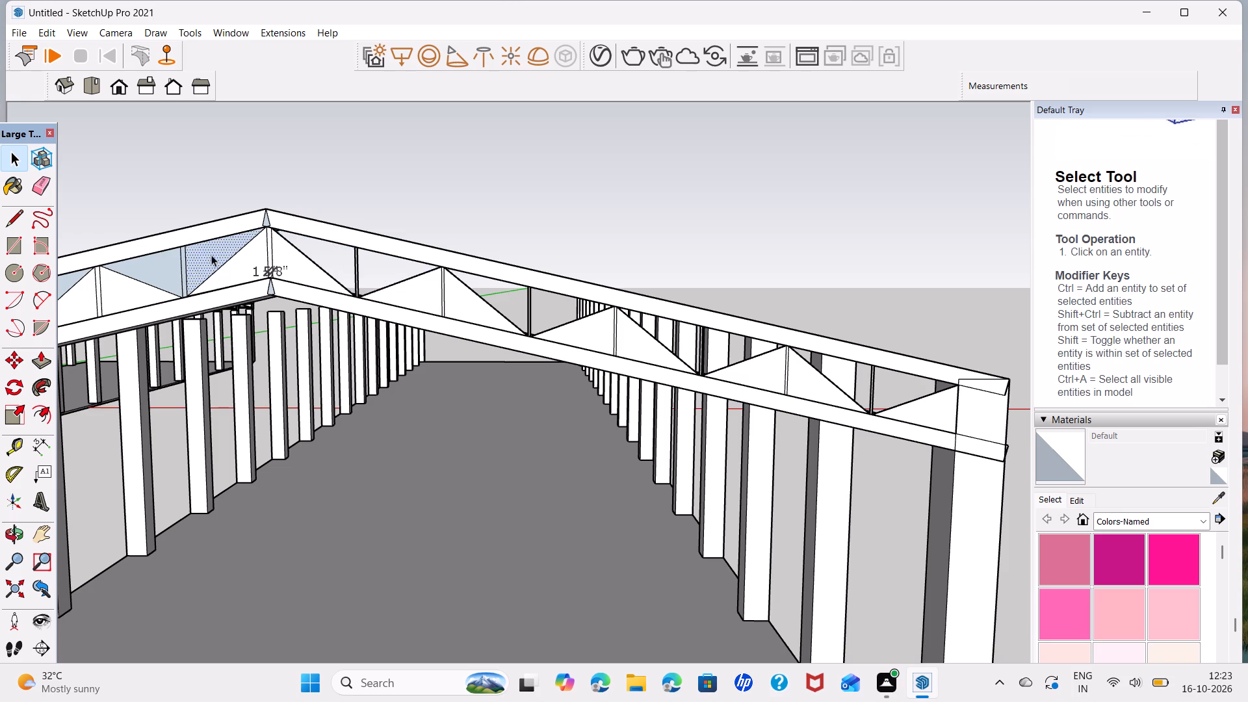
{"action": "key", "text": "Delete"}
{"action": "left_click", "coordinate": [166, 275]}
{"action": "key", "text": "Delete"}
Reverse the face of the post between the first and second bays from the ridge on the first slope.
{"action": "scroll", "coordinate": [186, 281], "scroll_direction": "up", "scroll_amount": 3}
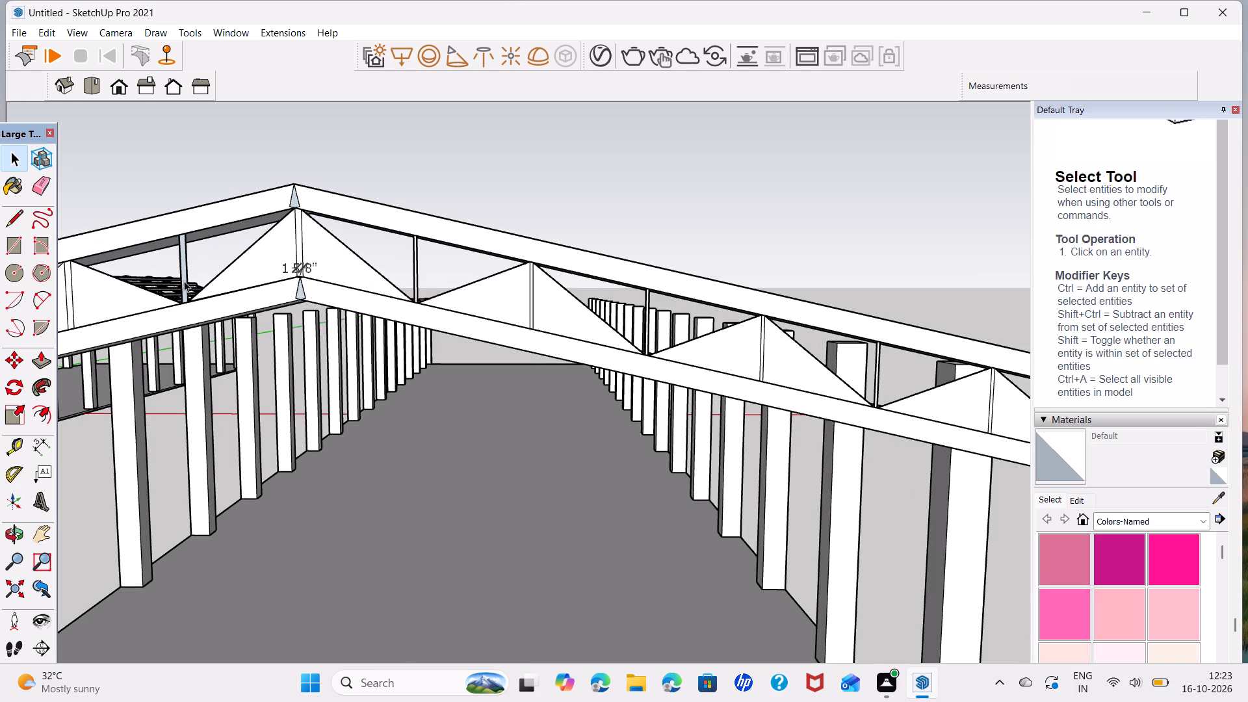
{"action": "right_click", "coordinate": [184, 281]}
{"action": "left_click", "coordinate": [266, 435]}
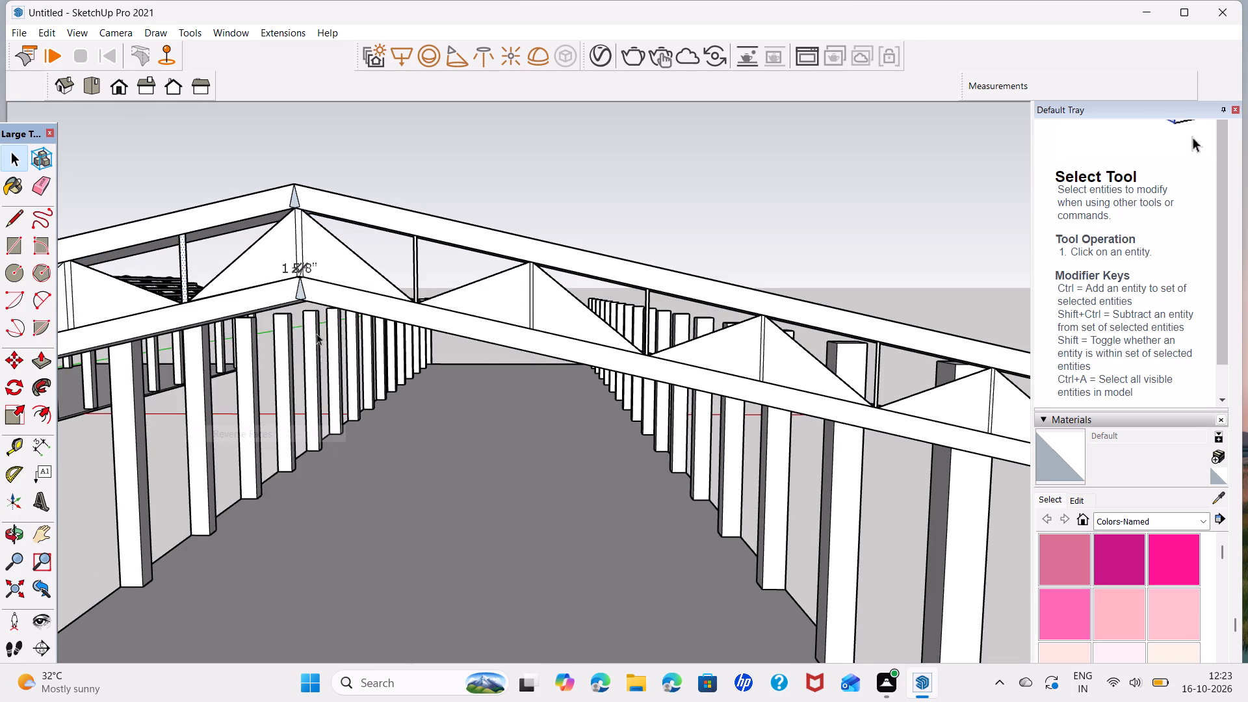
Delete the upper triangular faces of the third and fourth bays from the ridge on the first slope.
{"action": "scroll", "coordinate": [317, 333], "scroll_direction": "down", "scroll_amount": 2}
{"action": "middle_click_drag", "start_coordinate": [133, 336], "coordinate": [523, 313], "text": "shift"}
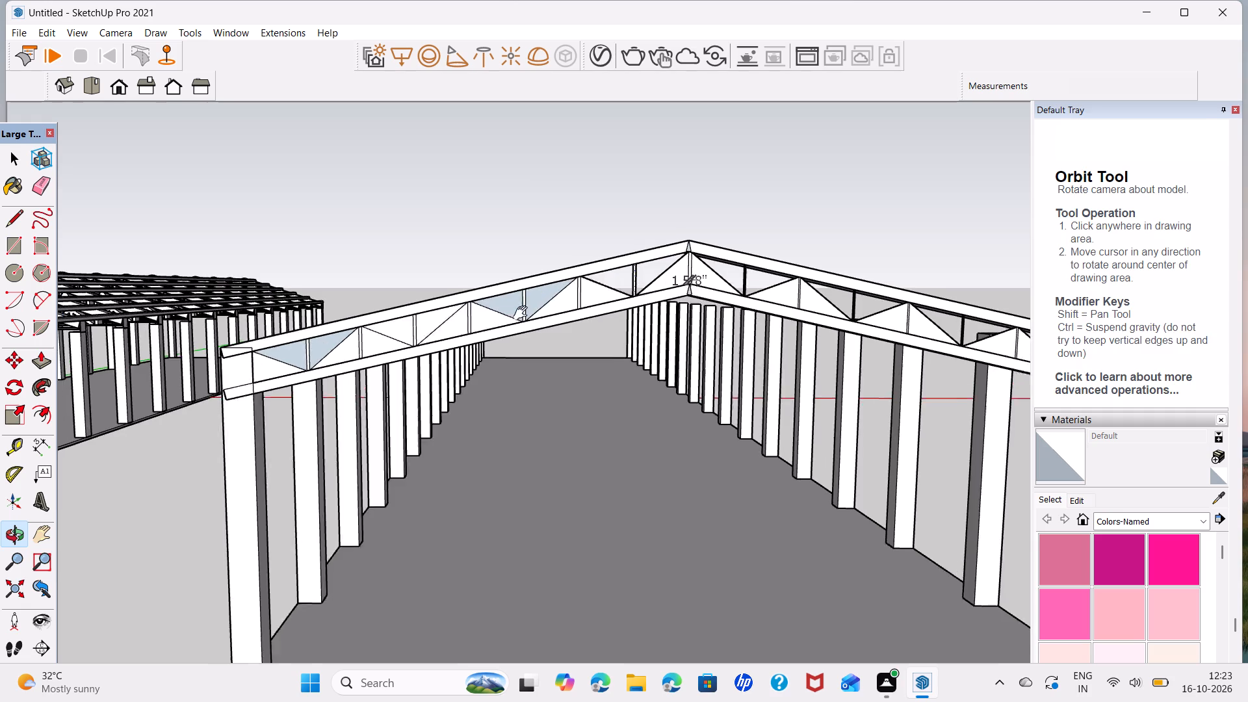
{"action": "middle_click_drag", "start_coordinate": [523, 313], "coordinate": [564, 304], "text": "shift"}
{"action": "scroll", "coordinate": [605, 276], "scroll_direction": "up", "scroll_amount": 3}
{"action": "right_click", "coordinate": [588, 289]}
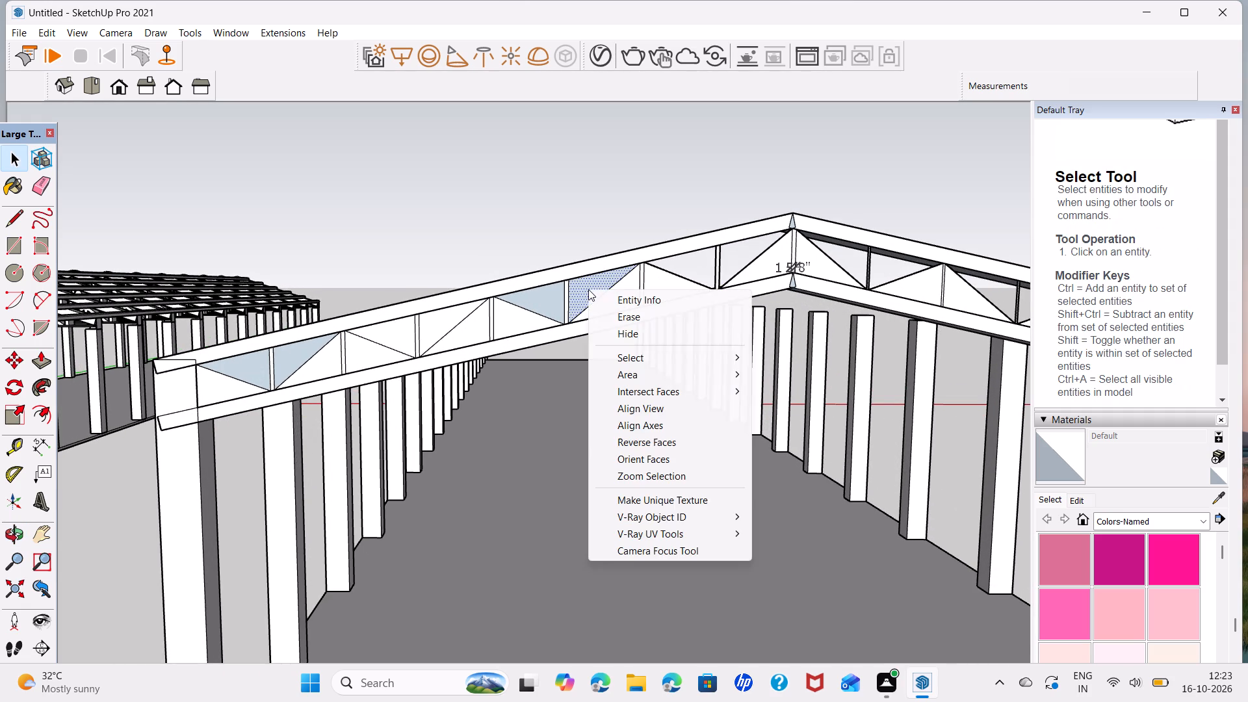
{"action": "key", "text": "Delete"}
{"action": "left_click", "coordinate": [552, 297]}
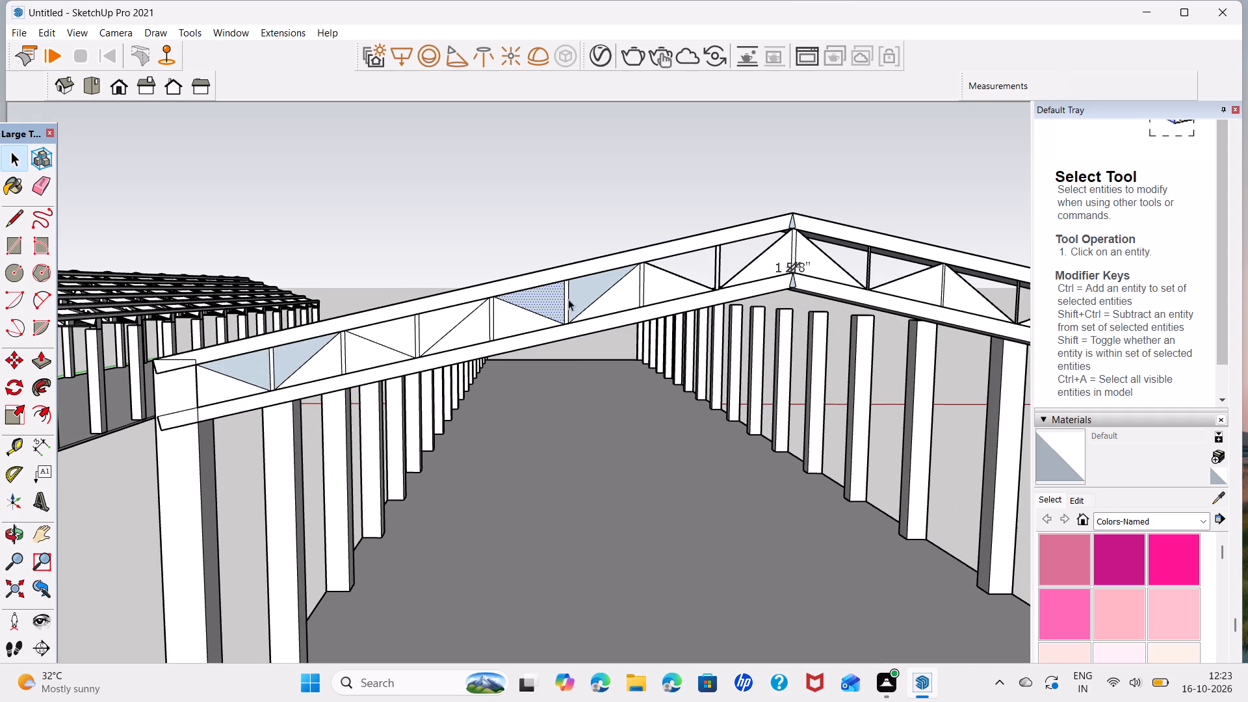
{"action": "key", "text": "Delete"}
{"action": "left_click", "coordinate": [593, 292]}
{"action": "key", "text": "Delete"}
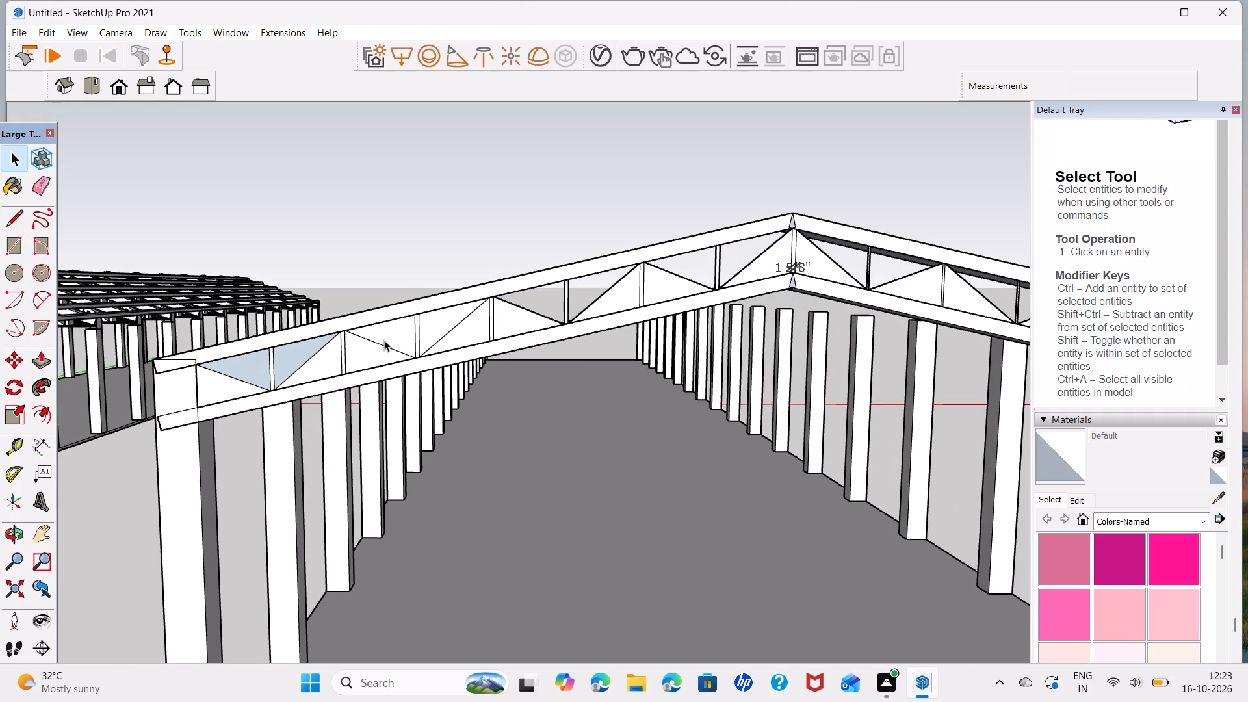
Delete the upper triangular faces of the remaining four bays toward the eave on the first slope.
{"action": "left_click", "coordinate": [449, 316]}
{"action": "key", "text": "Delete"}
{"action": "left_click", "coordinate": [404, 333]}
{"action": "key", "text": "Delete"}
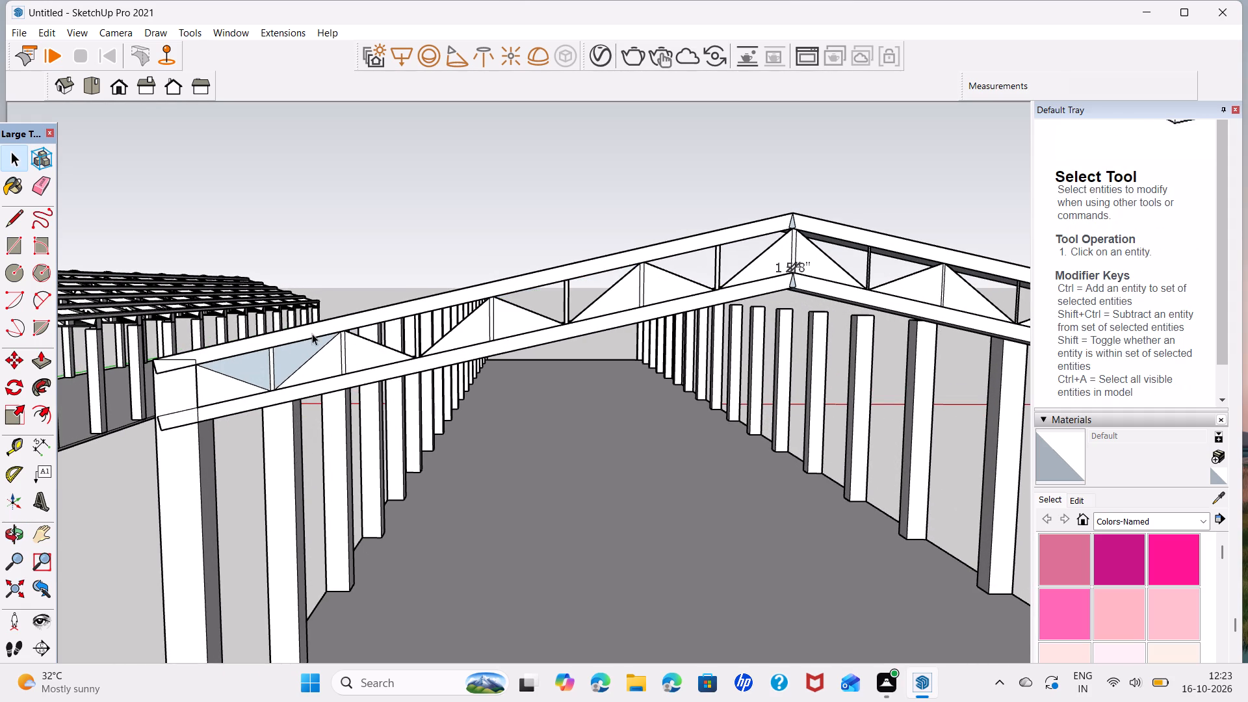
{"action": "left_click", "coordinate": [312, 340]}
{"action": "key", "text": "Delete"}
{"action": "left_click", "coordinate": [260, 363]}
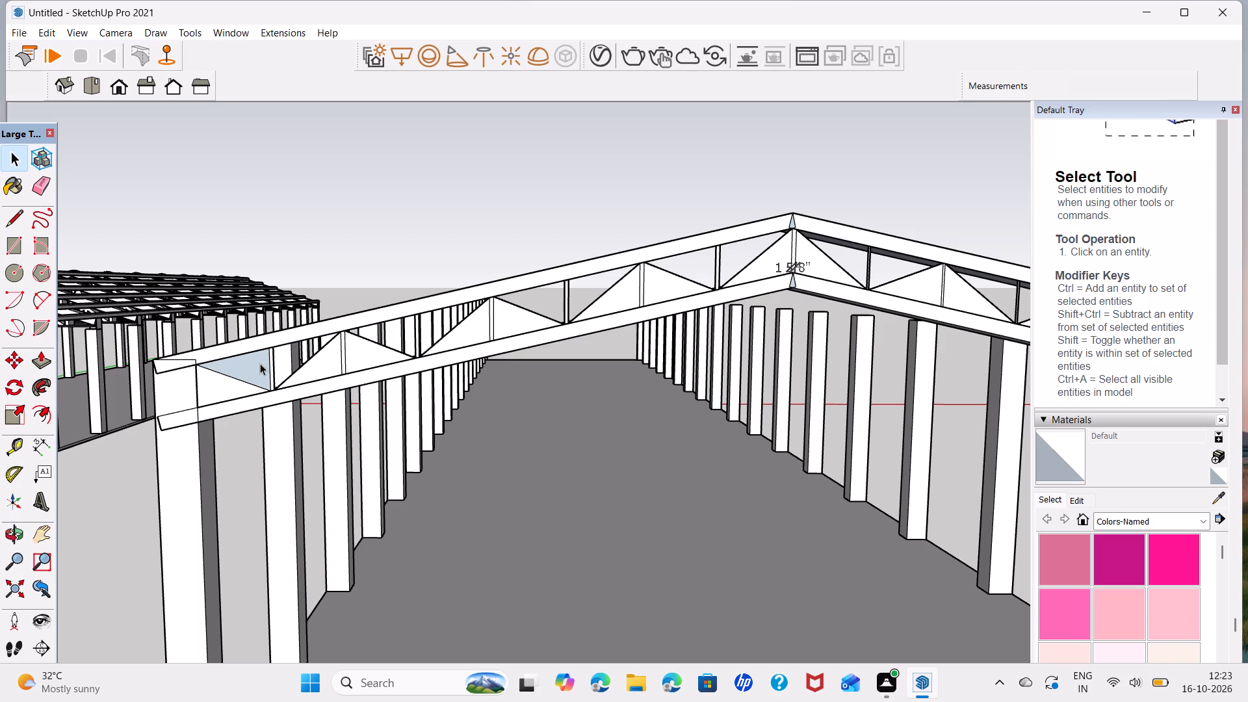
{"action": "key", "text": "Delete"}
Offset the first slope's eave-end lower triangle inward, once freehand by about 5 13/16" and once by 3".
{"action": "scroll", "coordinate": [212, 391], "scroll_direction": "up", "scroll_amount": 7}
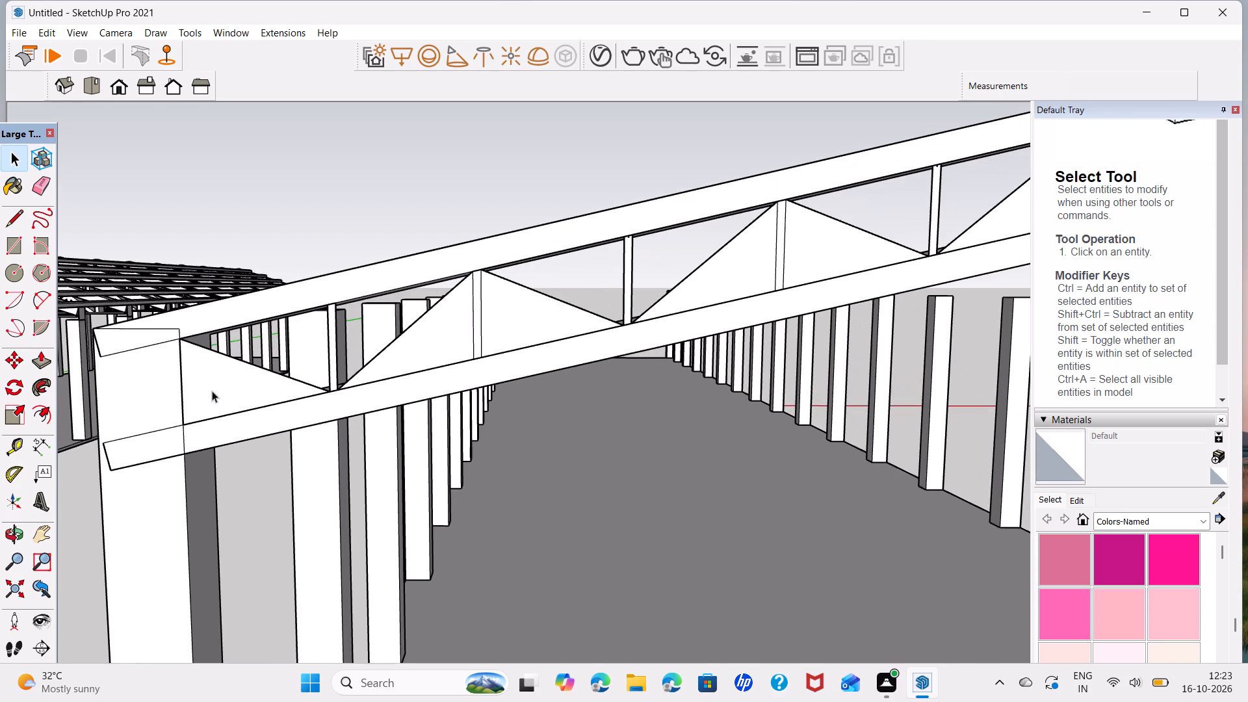
{"action": "left_click", "coordinate": [42, 414]}
{"action": "left_click", "coordinate": [211, 380]}
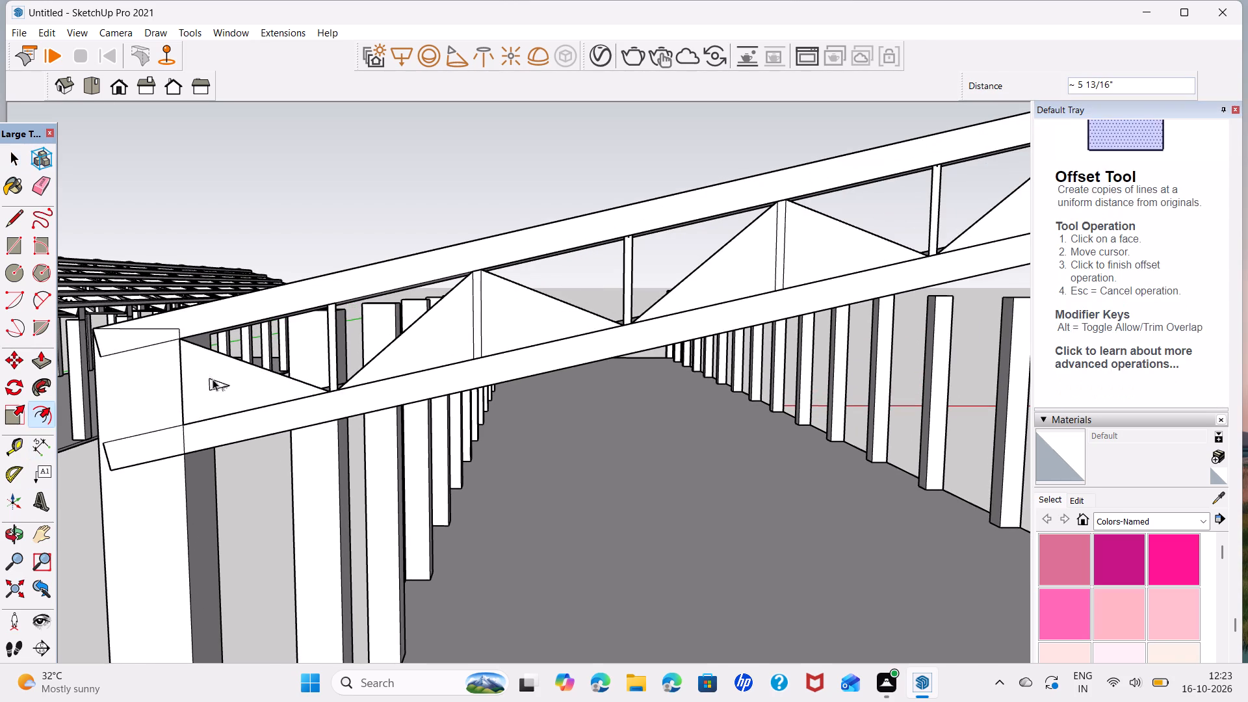
{"action": "left_click", "coordinate": [179, 380]}
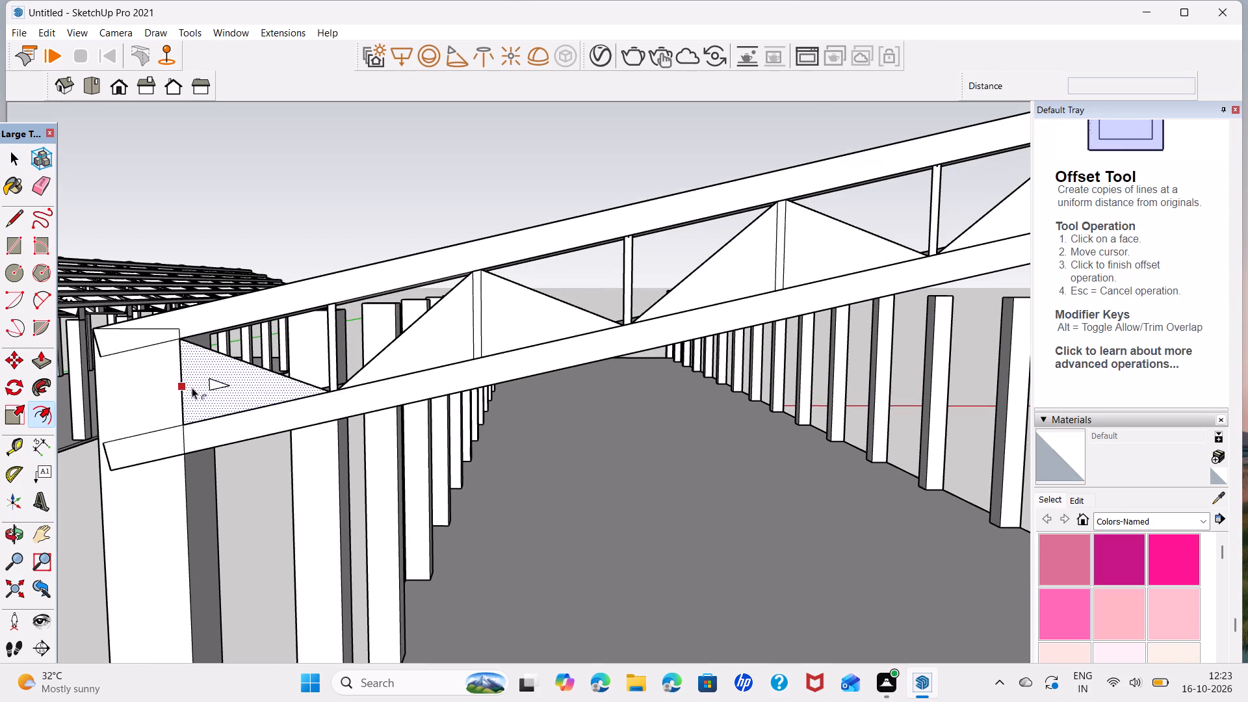
{"action": "left_click", "coordinate": [192, 387]}
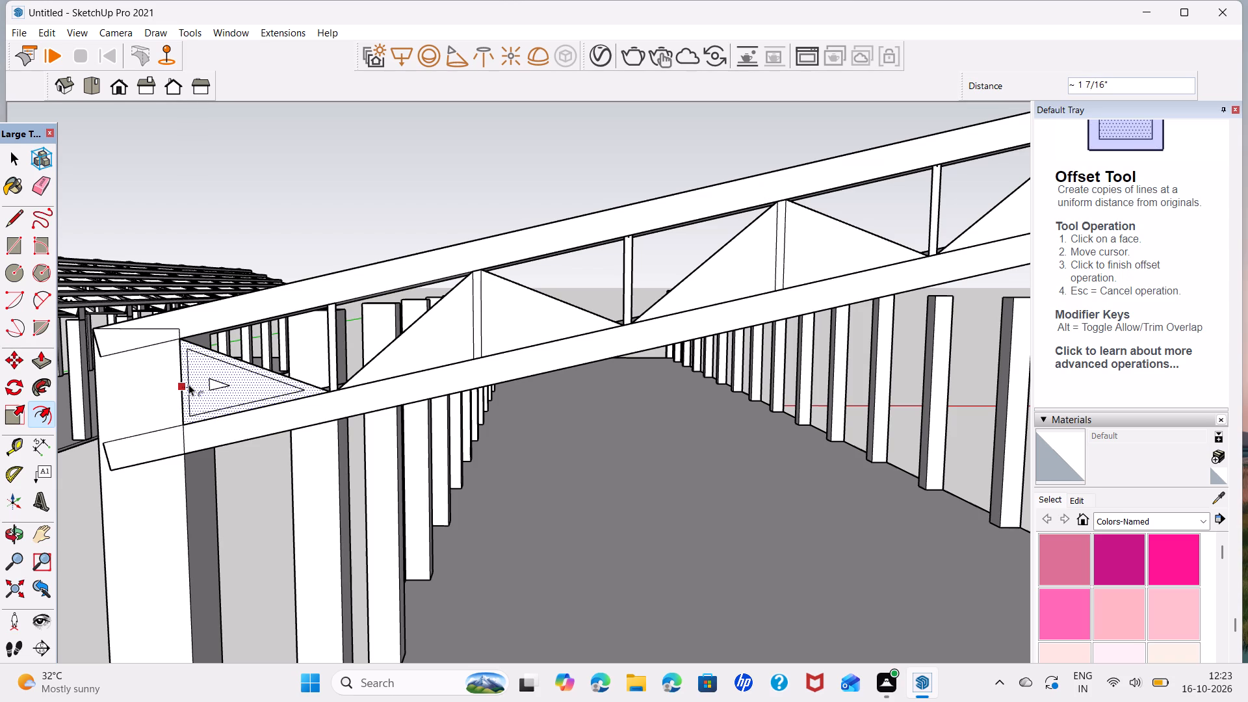
{"action": "key", "text": "3"}
{"action": "key", "text": "Return"}
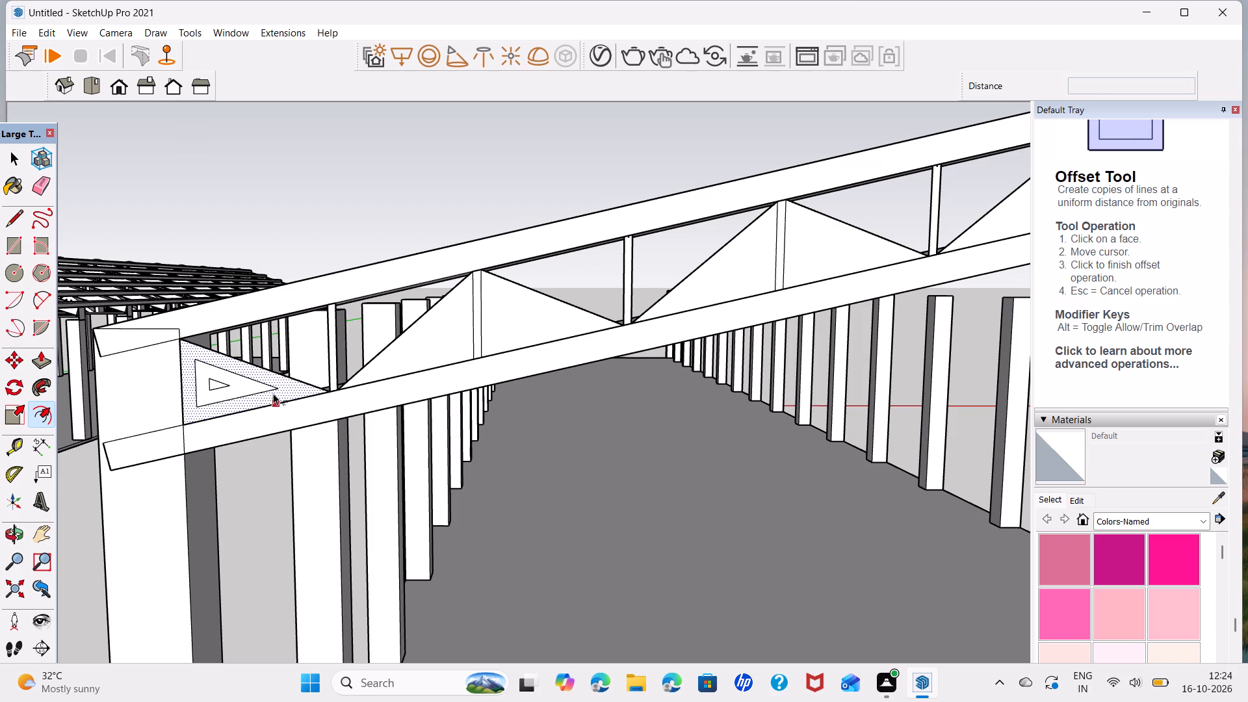
Offset the seventh bay's lower triangle and the eave-end lower triangle inward by 2" each.
{"action": "left_click", "coordinate": [414, 345]}
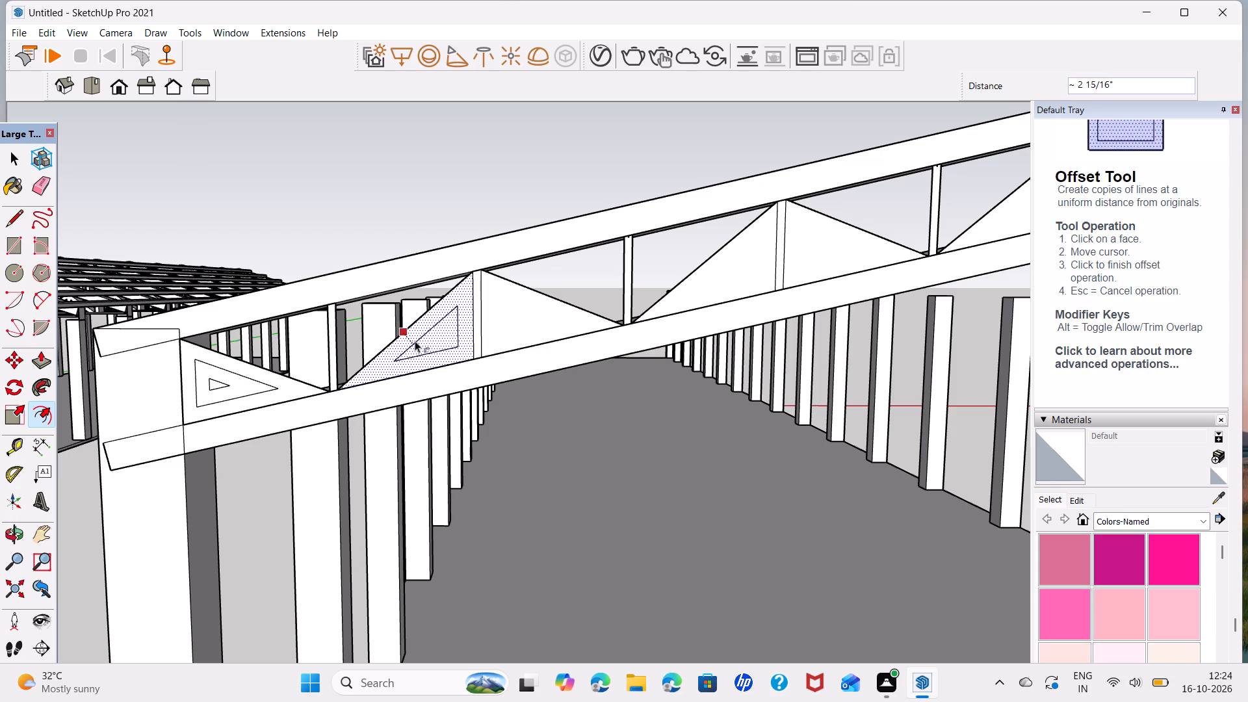
{"action": "key", "text": "2"}
{"action": "key", "text": "Return"}
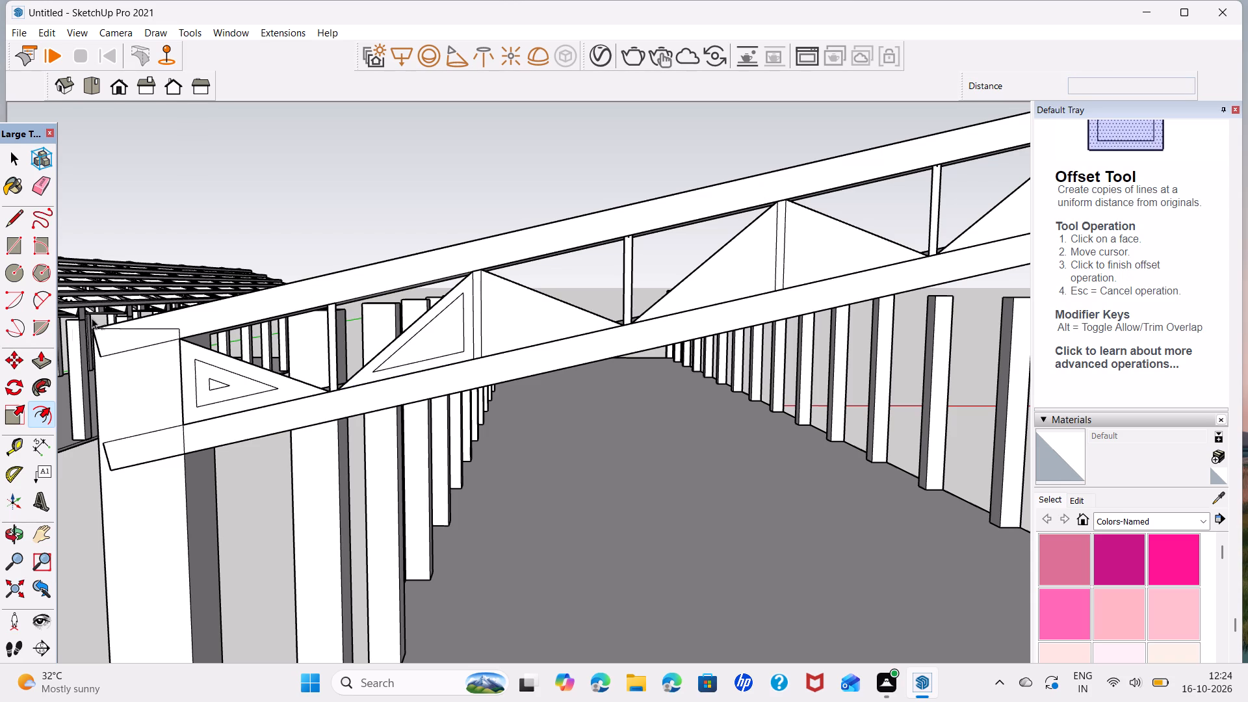
{"action": "left_click", "coordinate": [188, 381]}
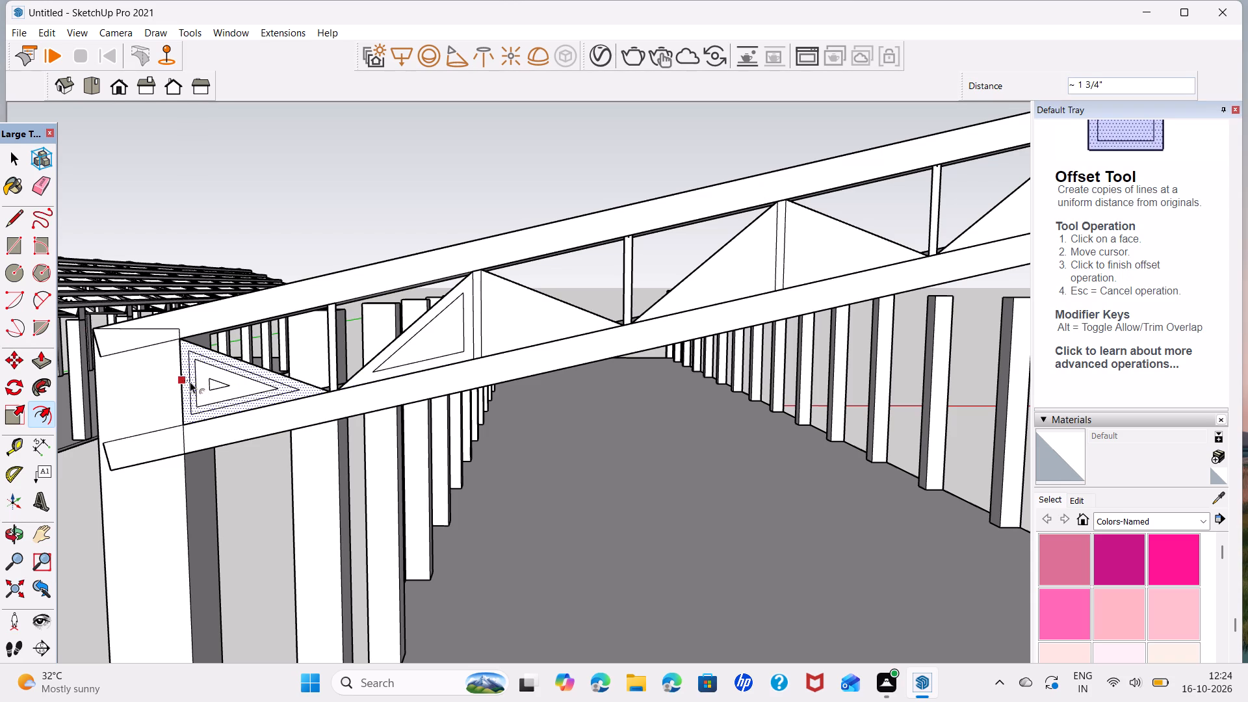
{"action": "key", "text": "2"}
{"action": "key", "text": "Return"}
Delete the upper sloping edge and the vertical edge of the 3" offset outline inside the eave-end triangle.
{"action": "key", "text": "space"}
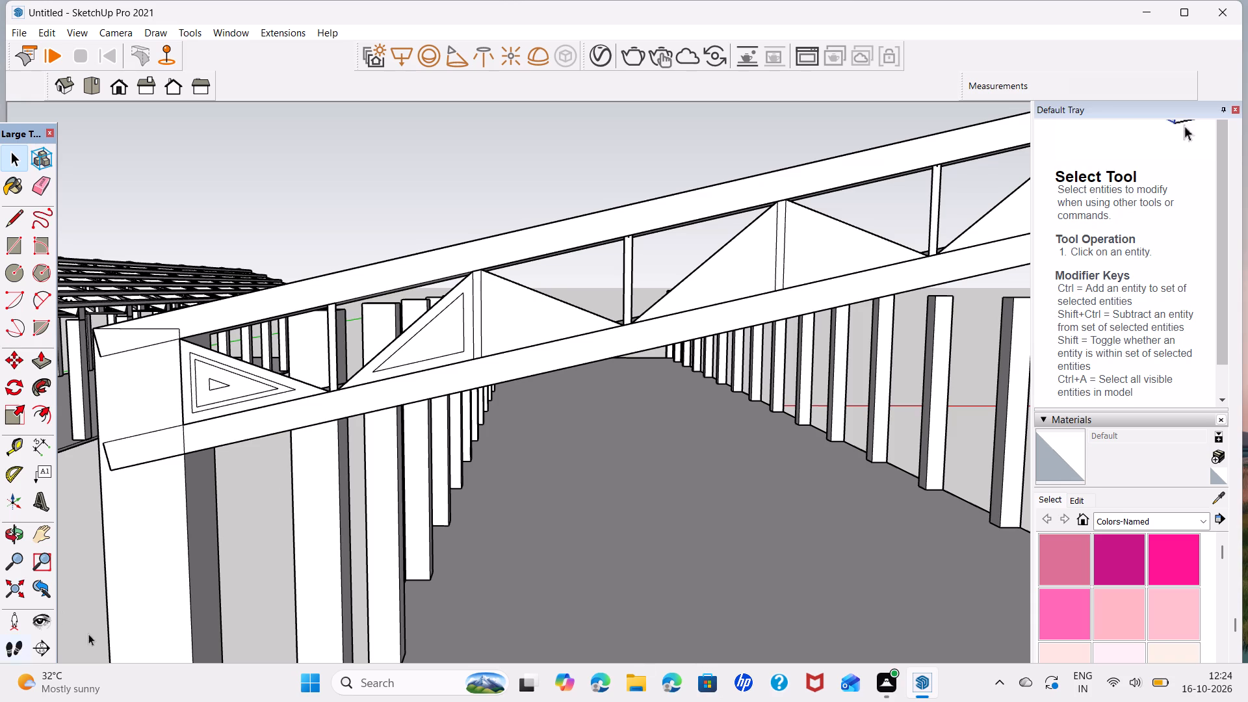
{"action": "left_click", "coordinate": [206, 360]}
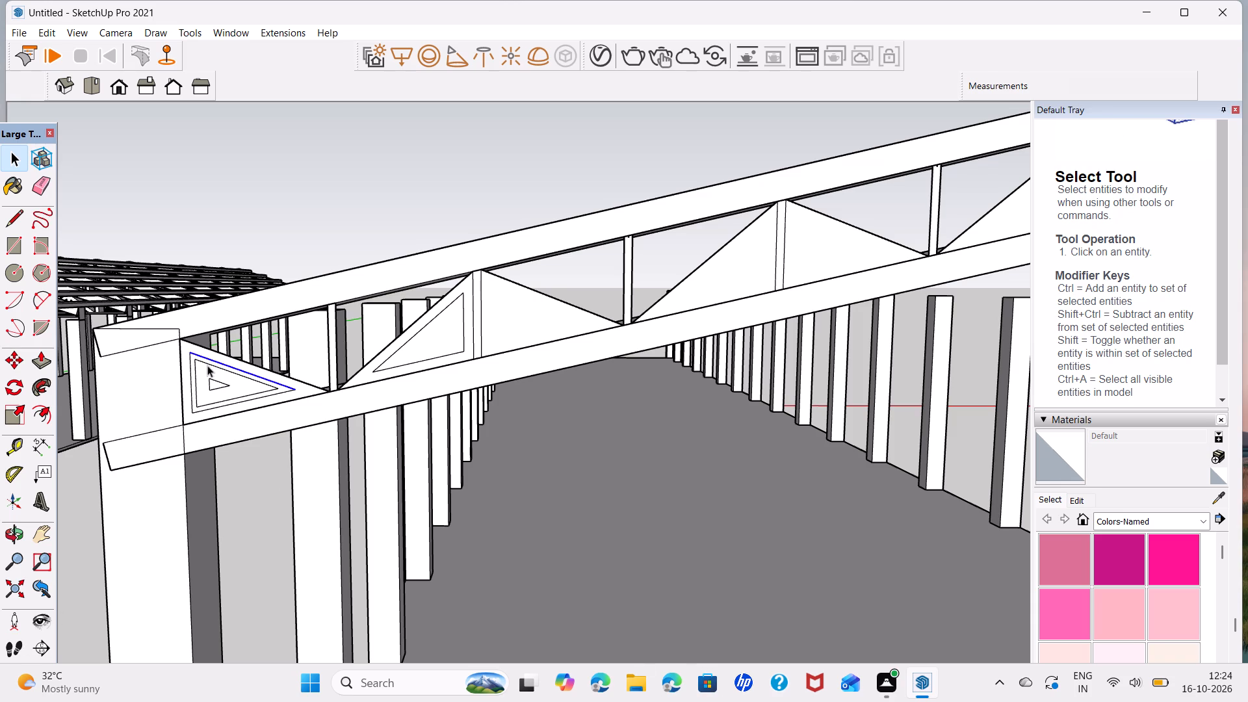
{"action": "left_click", "coordinate": [212, 361]}
{"action": "left_click", "coordinate": [215, 367]}
{"action": "key", "text": "Delete"}
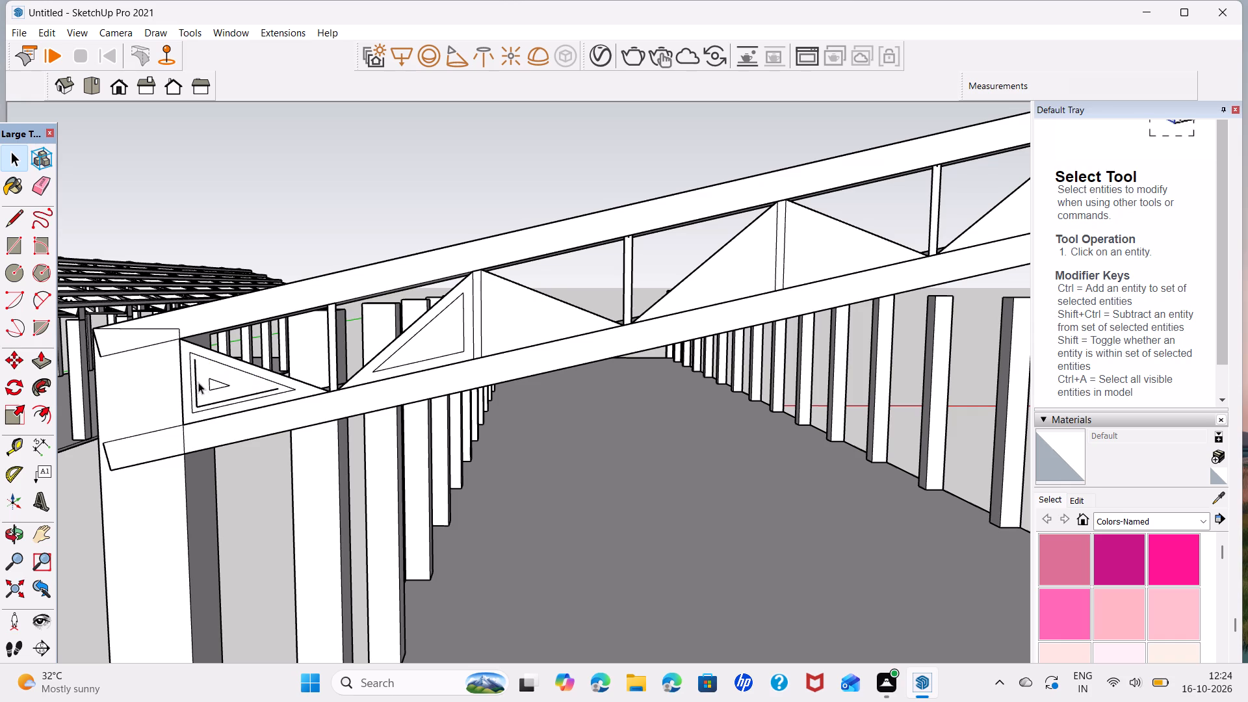
{"action": "left_click", "coordinate": [197, 382]}
{"action": "key", "text": "Delete"}
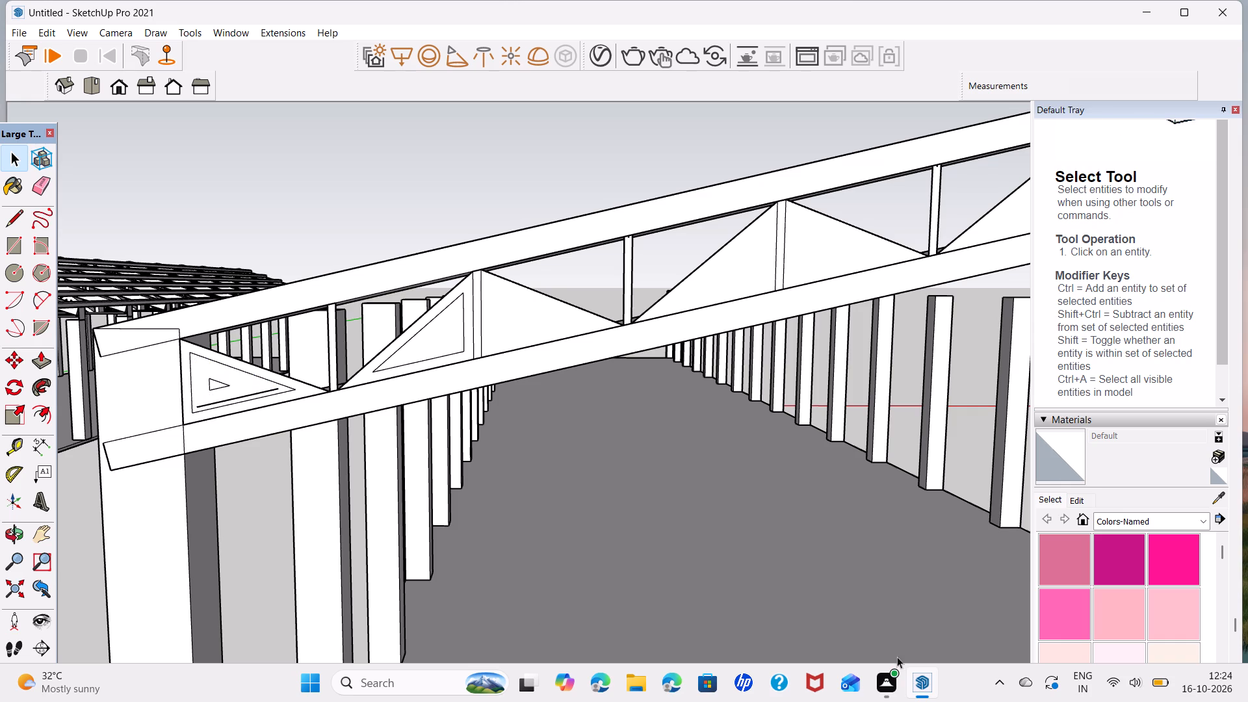
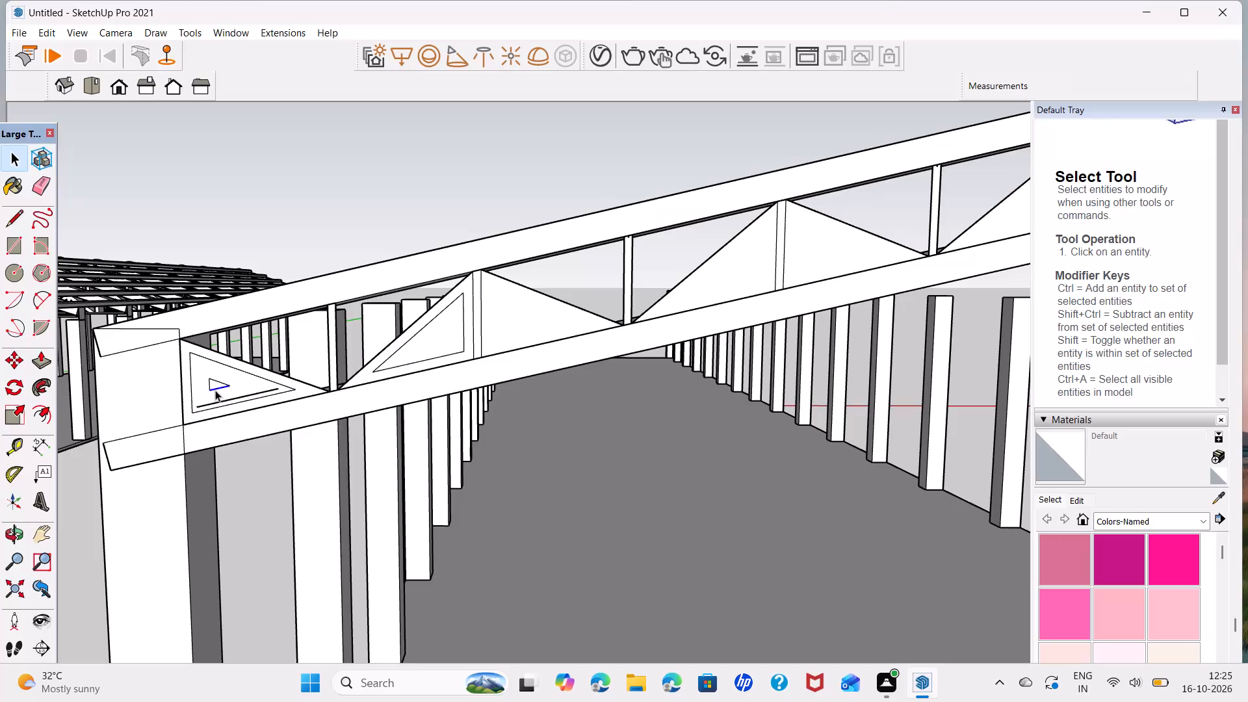
Delete the leftover small-triangle edges and the stray line inside the offset triangular panel at the truss's left end.
{"action": "key", "text": "Delete"}
{"action": "left_click", "coordinate": [210, 393]}
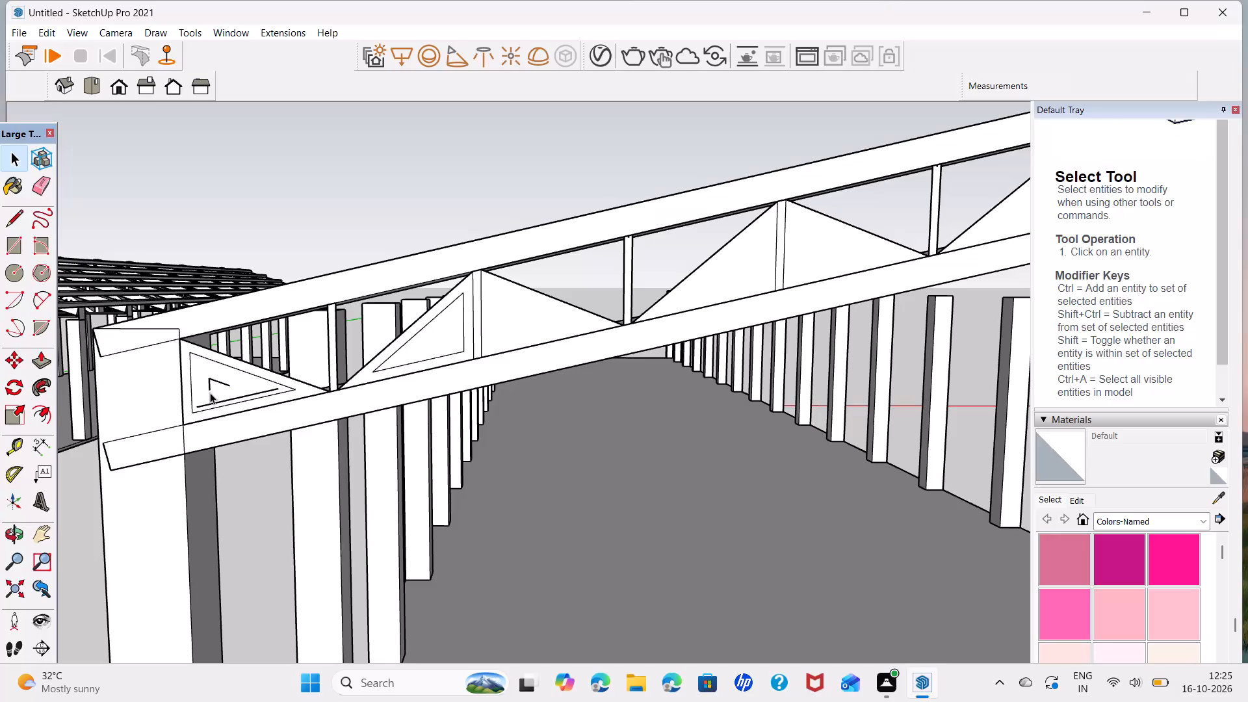
{"action": "left_click", "coordinate": [222, 381]}
{"action": "key", "text": "Delete"}
{"action": "left_click", "coordinate": [212, 382]}
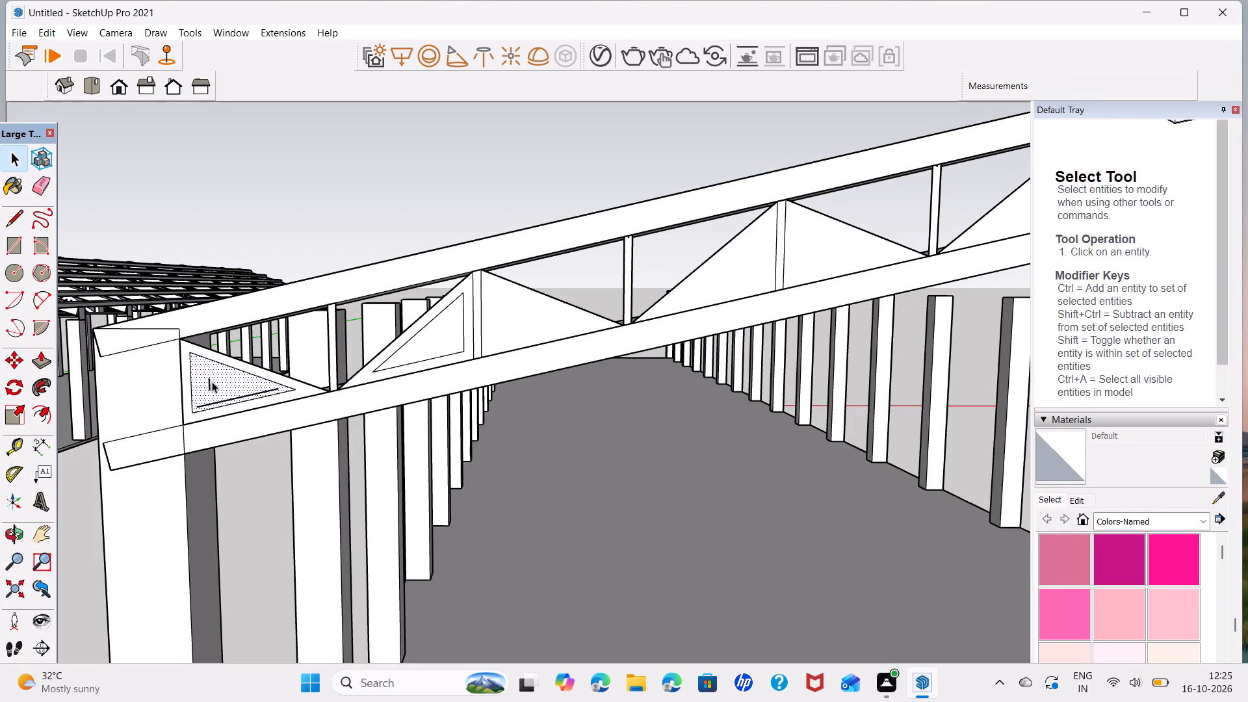
{"action": "left_click", "coordinate": [209, 383]}
{"action": "key", "text": "Delete"}
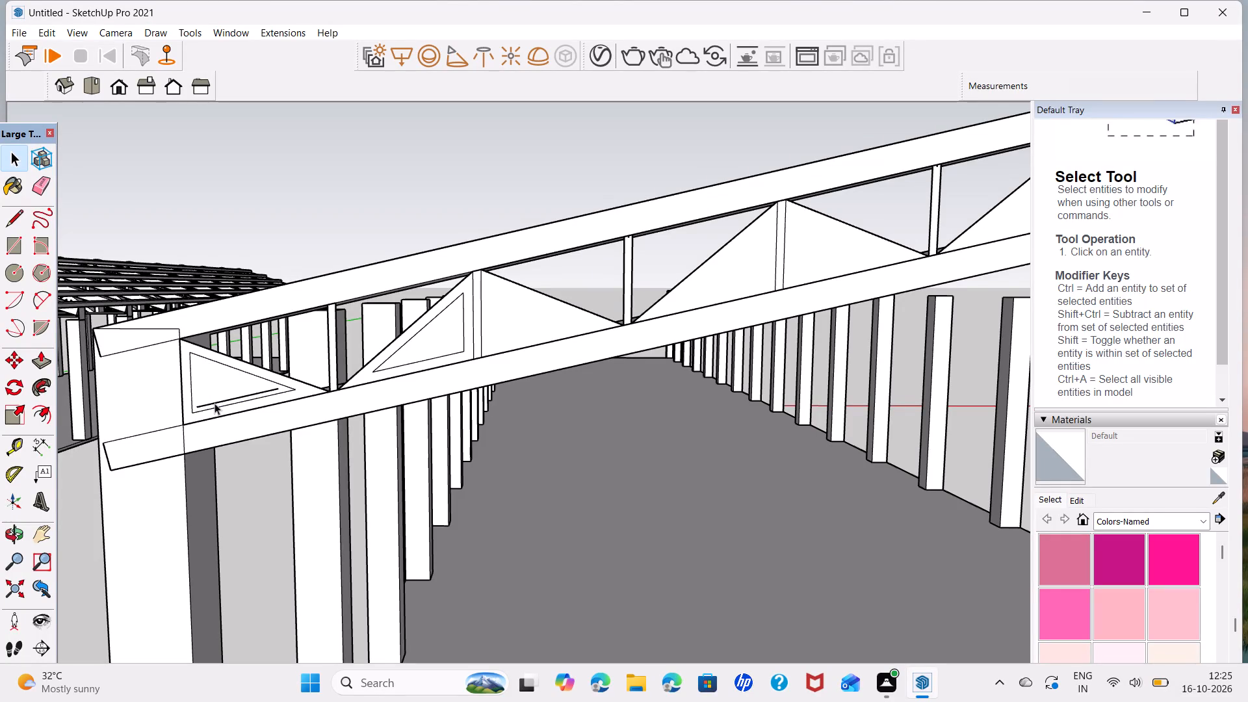
{"action": "left_click", "coordinate": [214, 403]}
{"action": "key", "text": "Delete"}
Offset the next three triangular web panels up the left slope inward by 2 inches.
{"action": "left_click", "coordinate": [39, 413]}
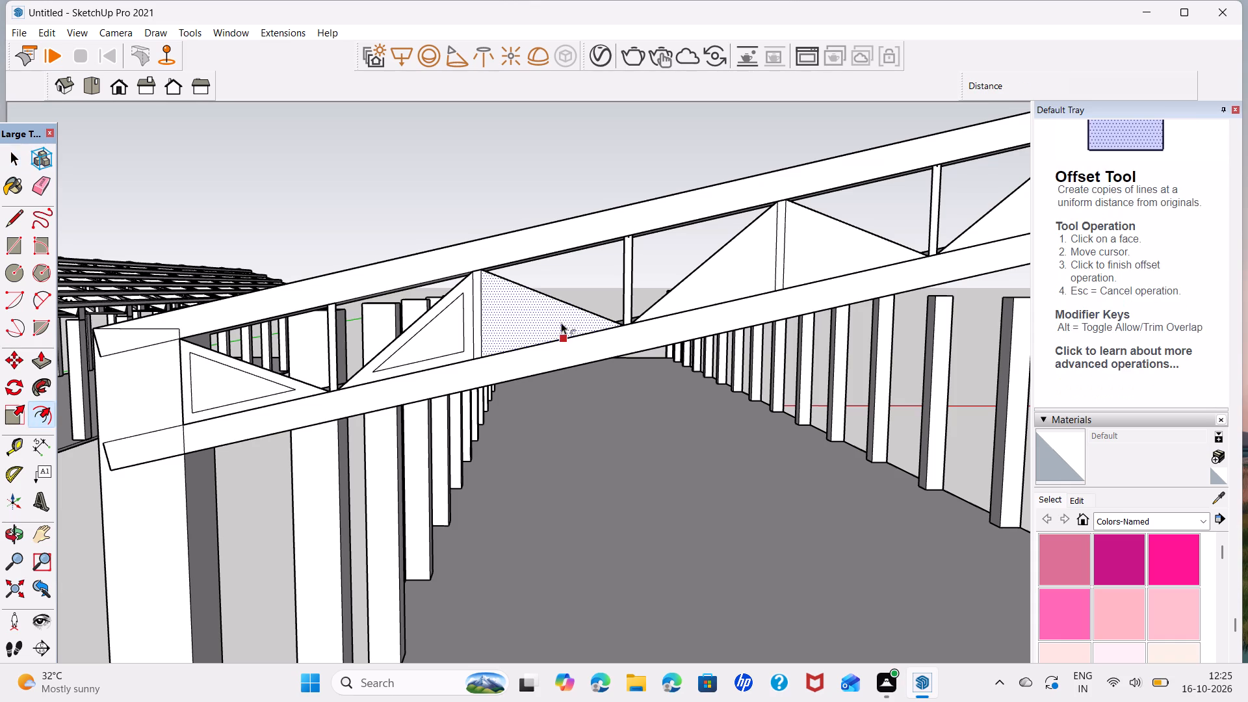
{"action": "left_click", "coordinate": [524, 292]}
{"action": "key", "text": "2"}
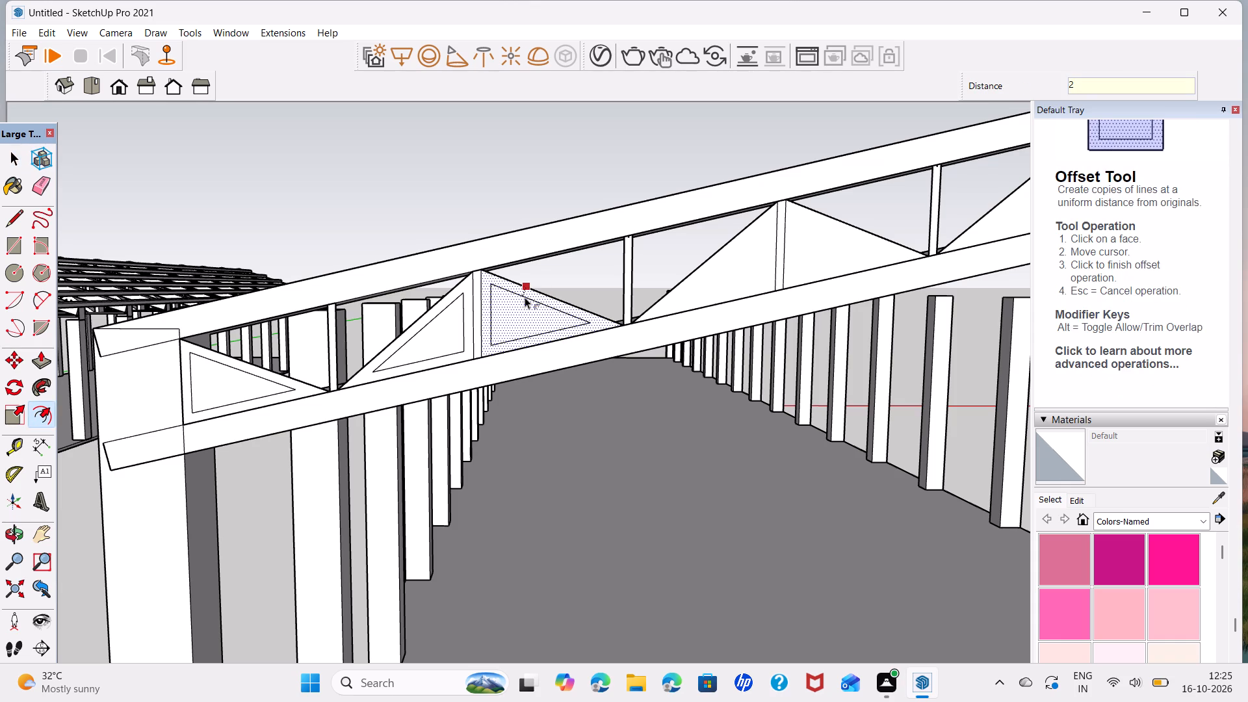
{"action": "key", "text": "Return"}
{"action": "left_click", "coordinate": [687, 284]}
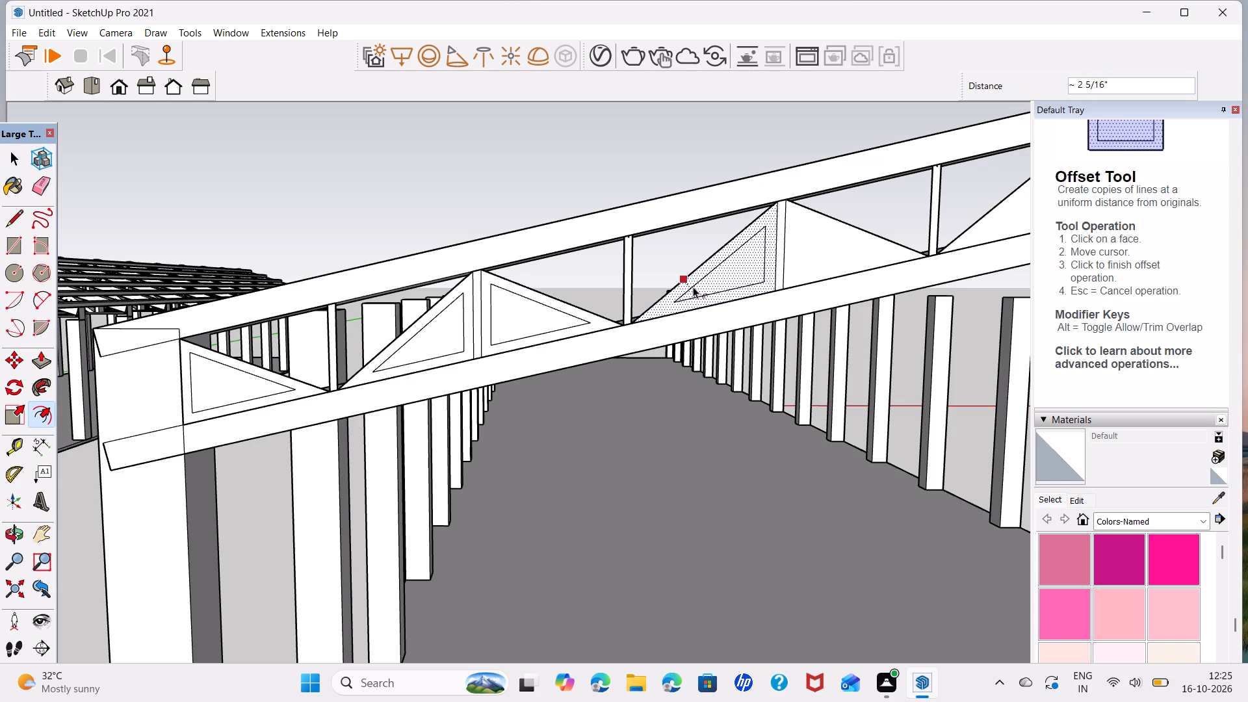
{"action": "key", "text": "2"}
{"action": "key", "text": "Return"}
{"action": "left_click", "coordinate": [821, 219]}
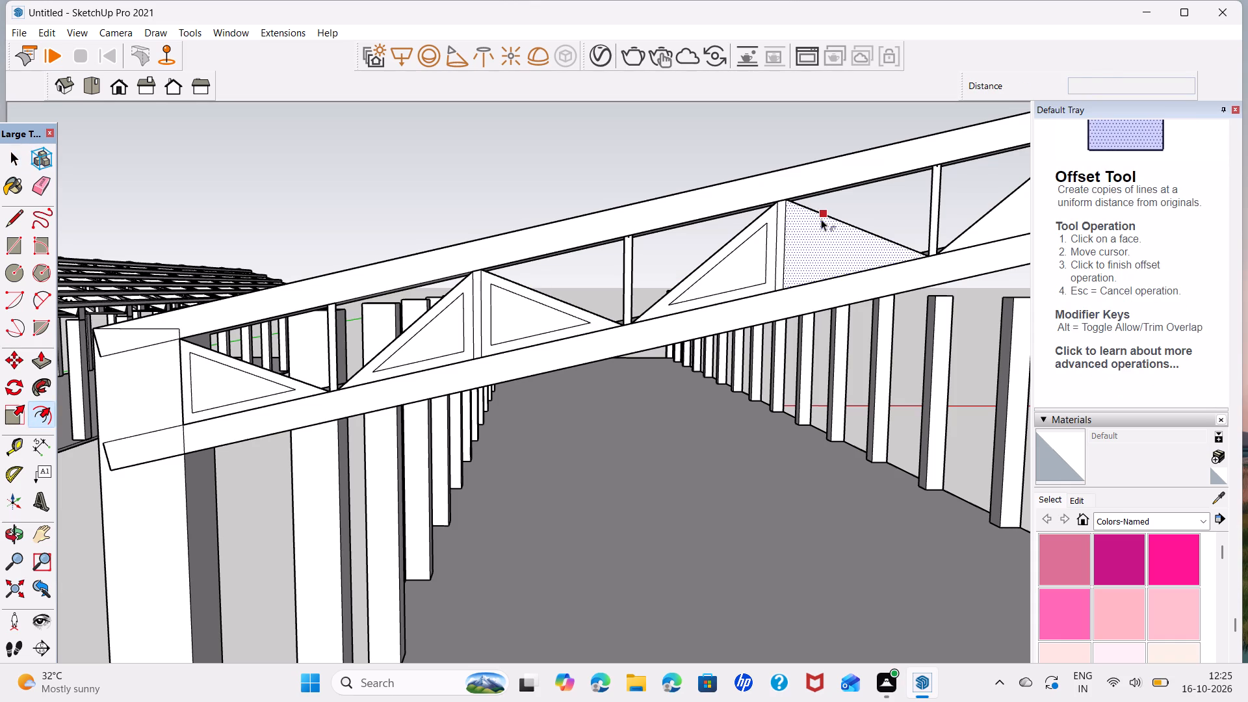
{"action": "key", "text": "2"}
{"action": "key", "text": "Return"}
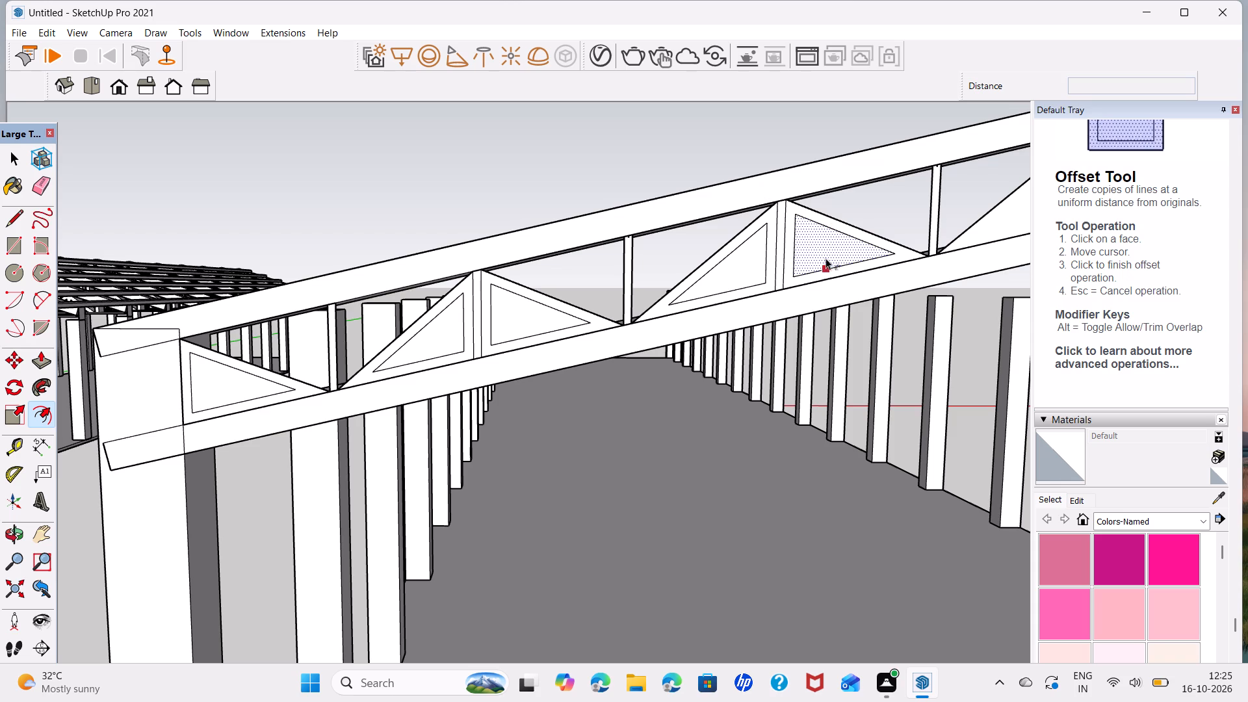
Offset the two triangular panels beside the last web post before the ridge inward by 2 inches.
{"action": "middle_click_drag", "start_coordinate": [827, 259], "coordinate": [540, 322], "text": "shift"}
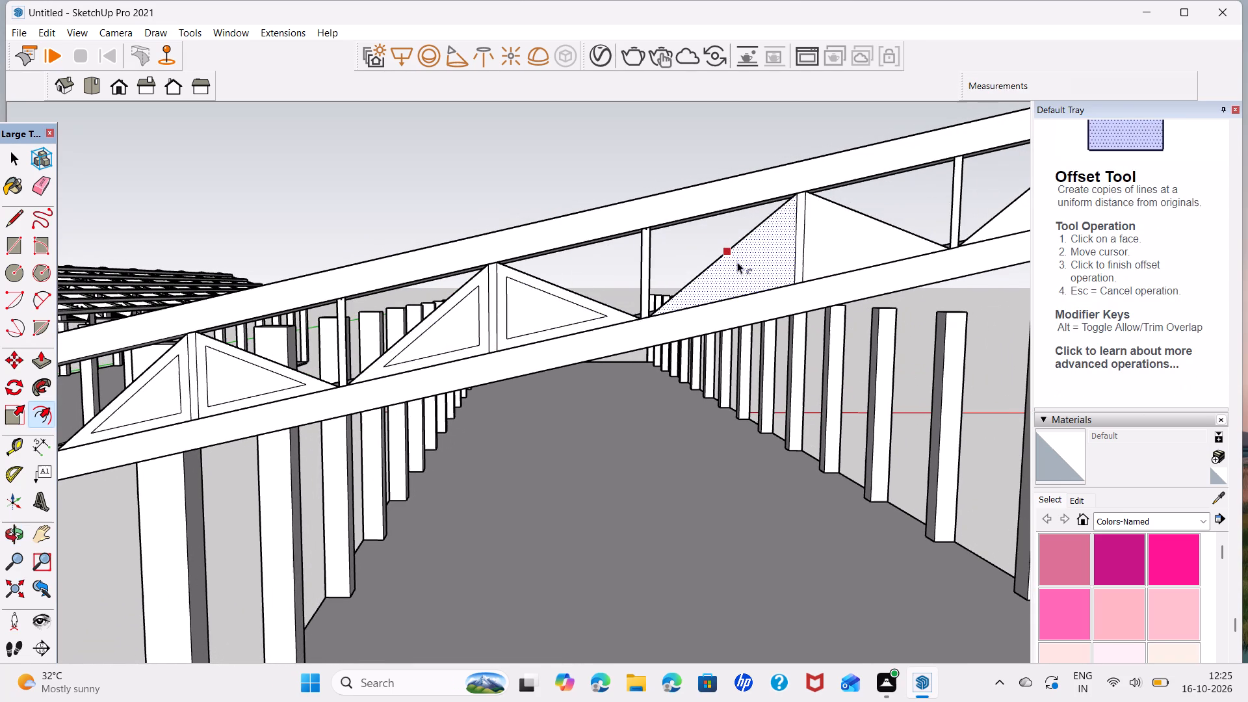
{"action": "left_click", "coordinate": [737, 262]}
{"action": "key", "text": "2"}
{"action": "key", "text": "Return"}
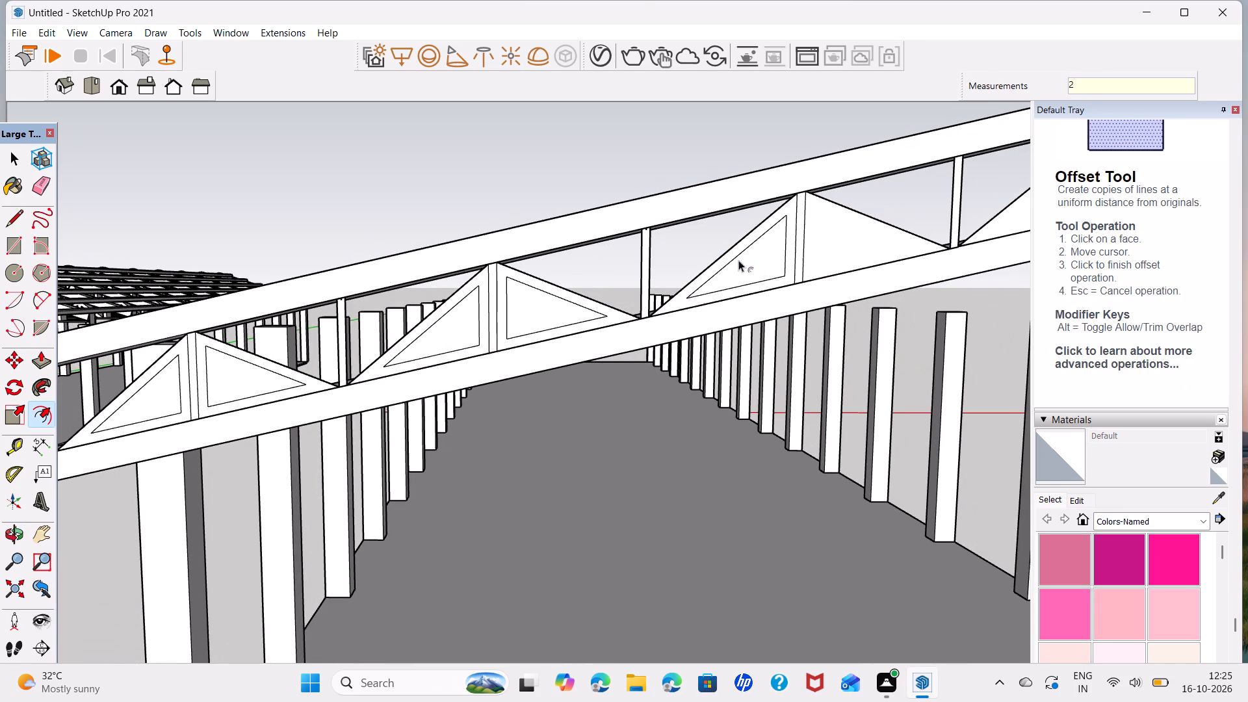
{"action": "left_click", "coordinate": [837, 213]}
{"action": "key", "text": "2"}
{"action": "key", "text": "Return"}
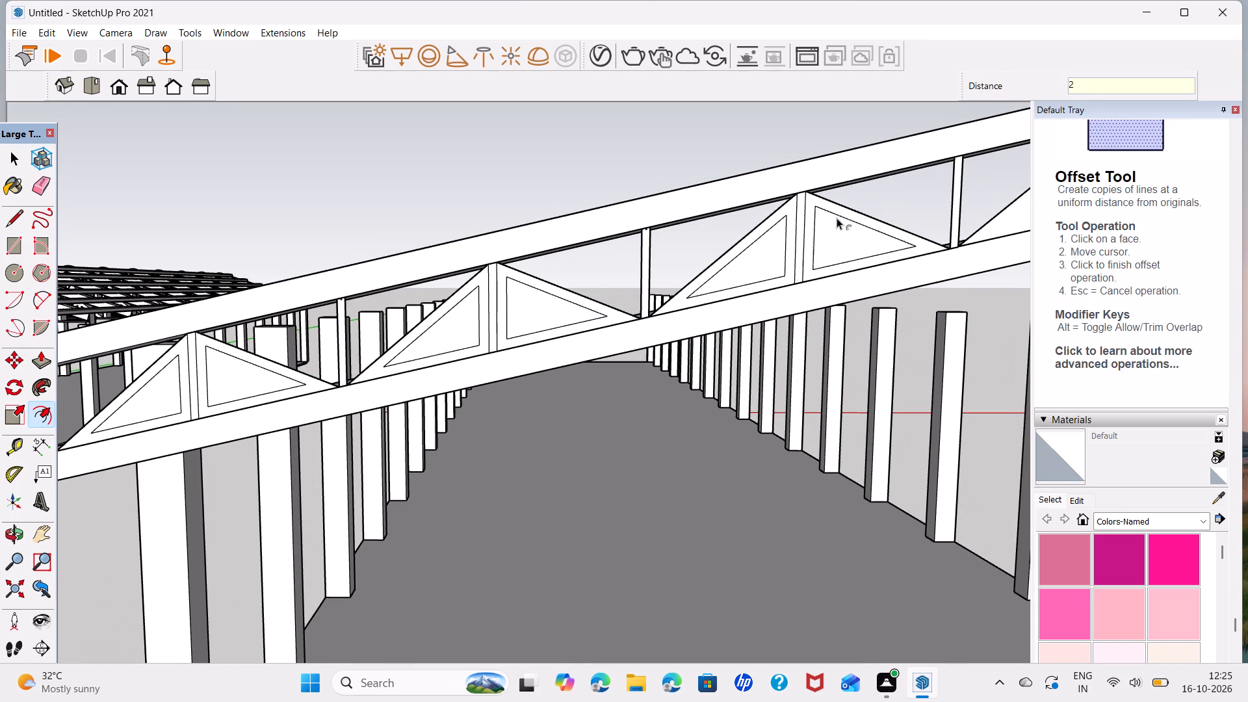
Offset the two triangular panels on either side of the central ridge post inward by 2 inches.
{"action": "middle_click_drag", "start_coordinate": [866, 214], "coordinate": [617, 280]}
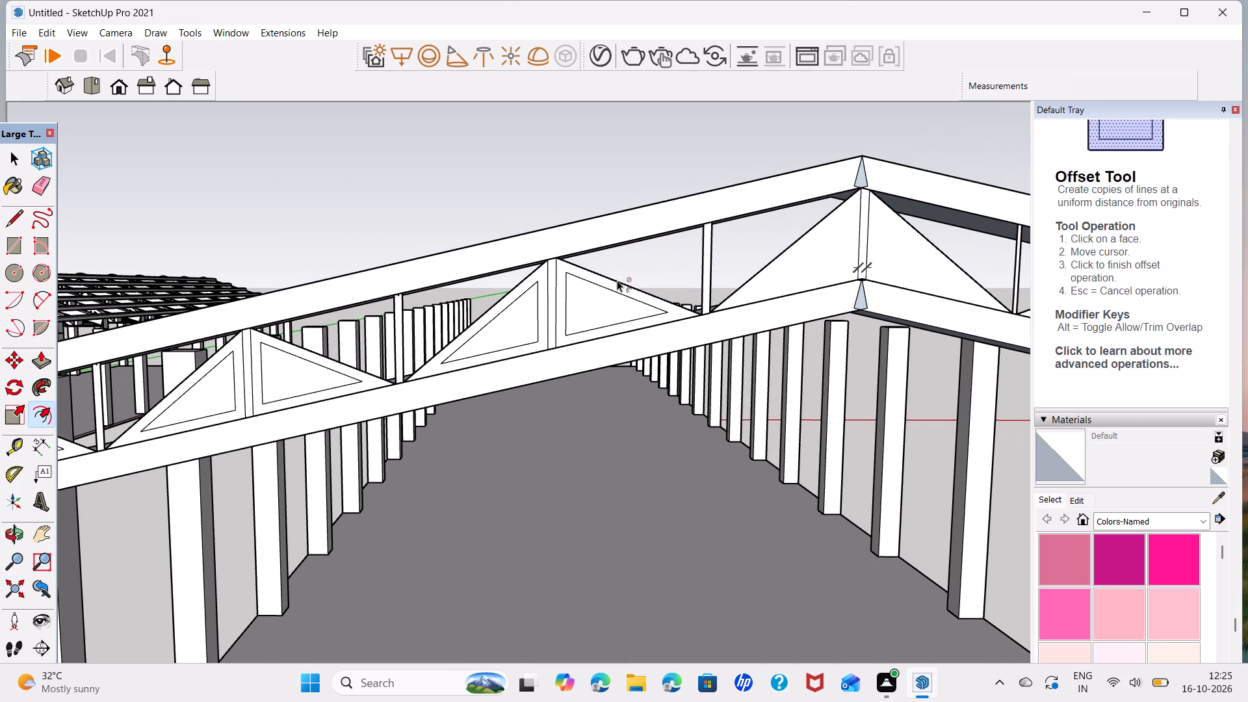
{"action": "left_click", "coordinate": [787, 255]}
{"action": "key", "text": "2"}
{"action": "key", "text": "Return"}
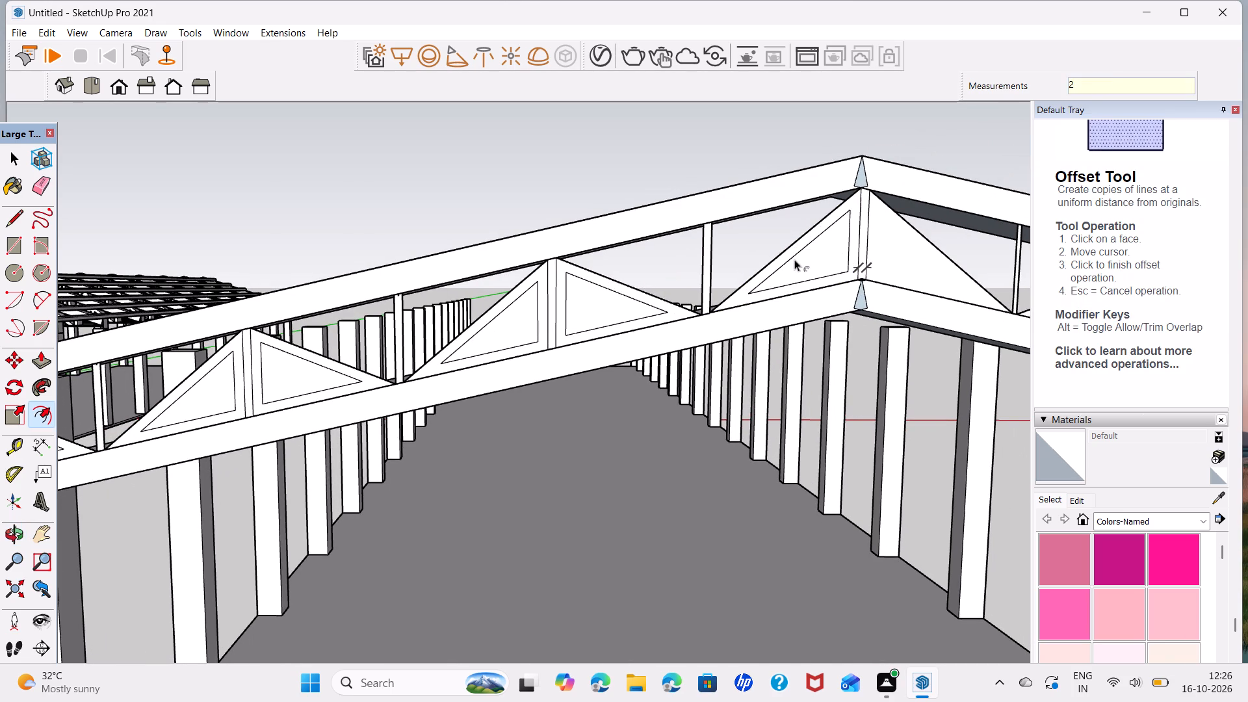
{"action": "left_click", "coordinate": [909, 233]}
{"action": "key", "text": "2"}
{"action": "key", "text": "Return"}
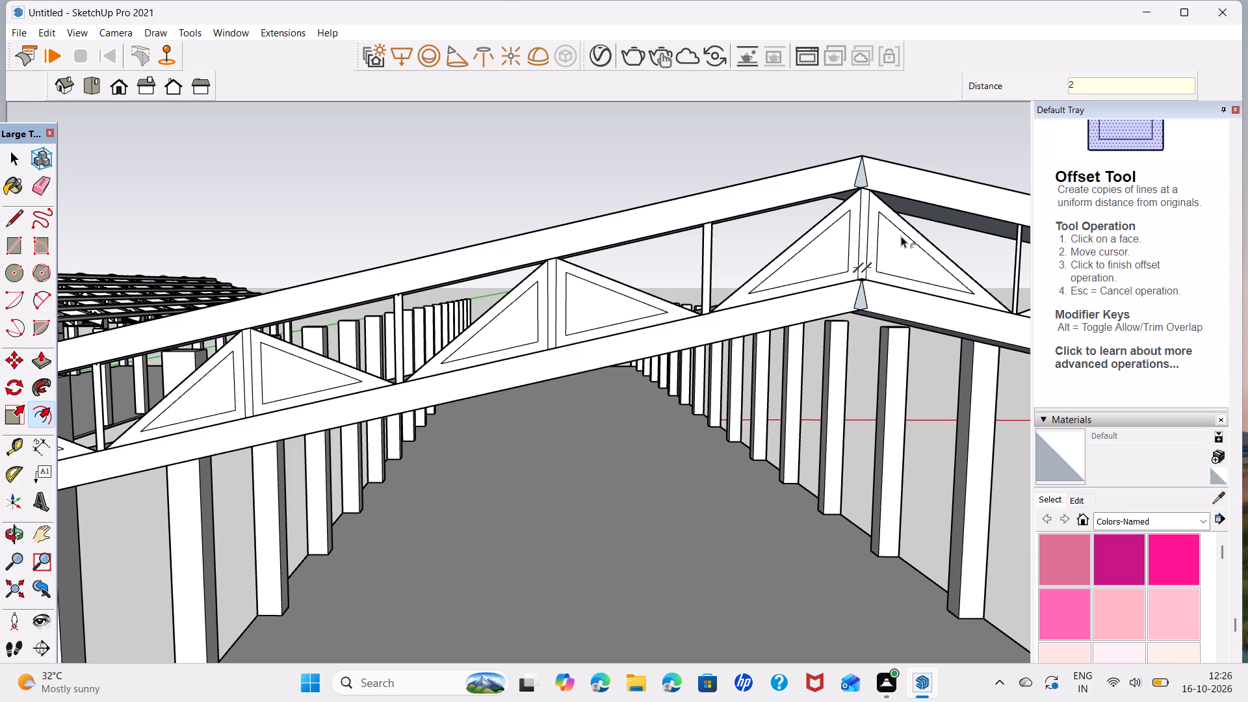
Offset the first pair of triangular panels down the right slope from the ridge inward by 2 inches.
{"action": "middle_click_drag", "start_coordinate": [901, 236], "coordinate": [424, 250]}
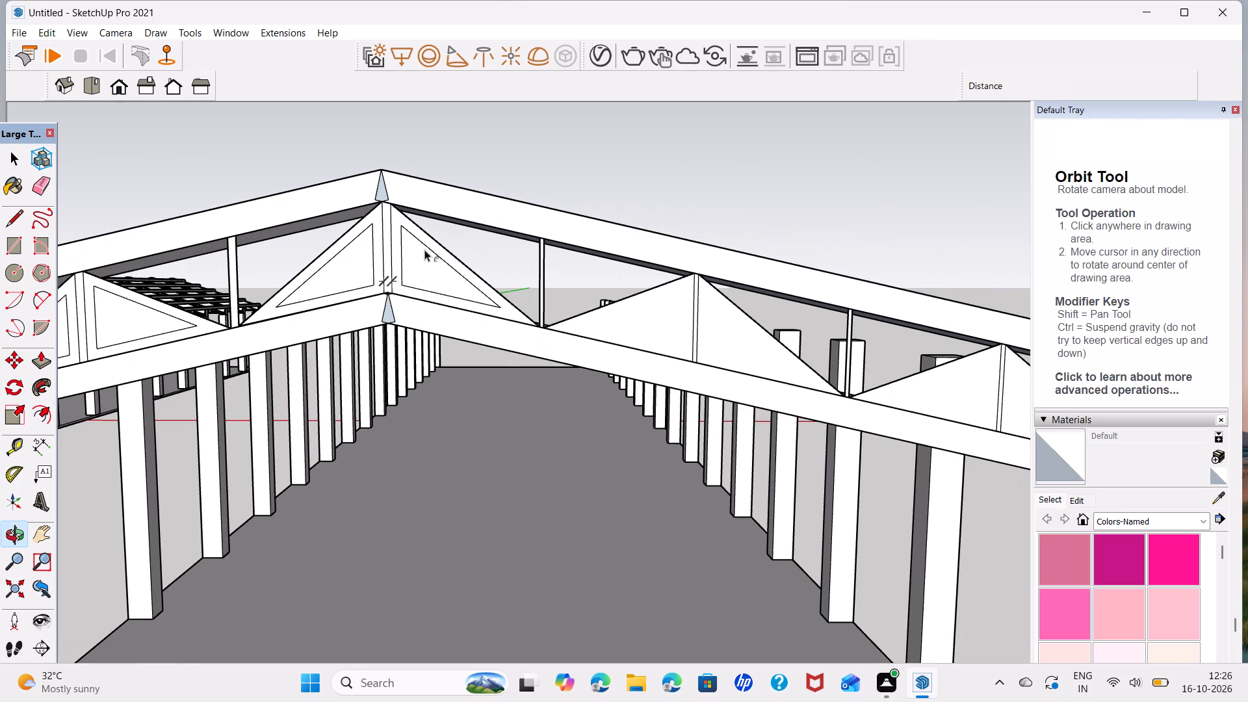
{"action": "left_click", "coordinate": [637, 300]}
{"action": "key", "text": "2"}
{"action": "key", "text": "Return"}
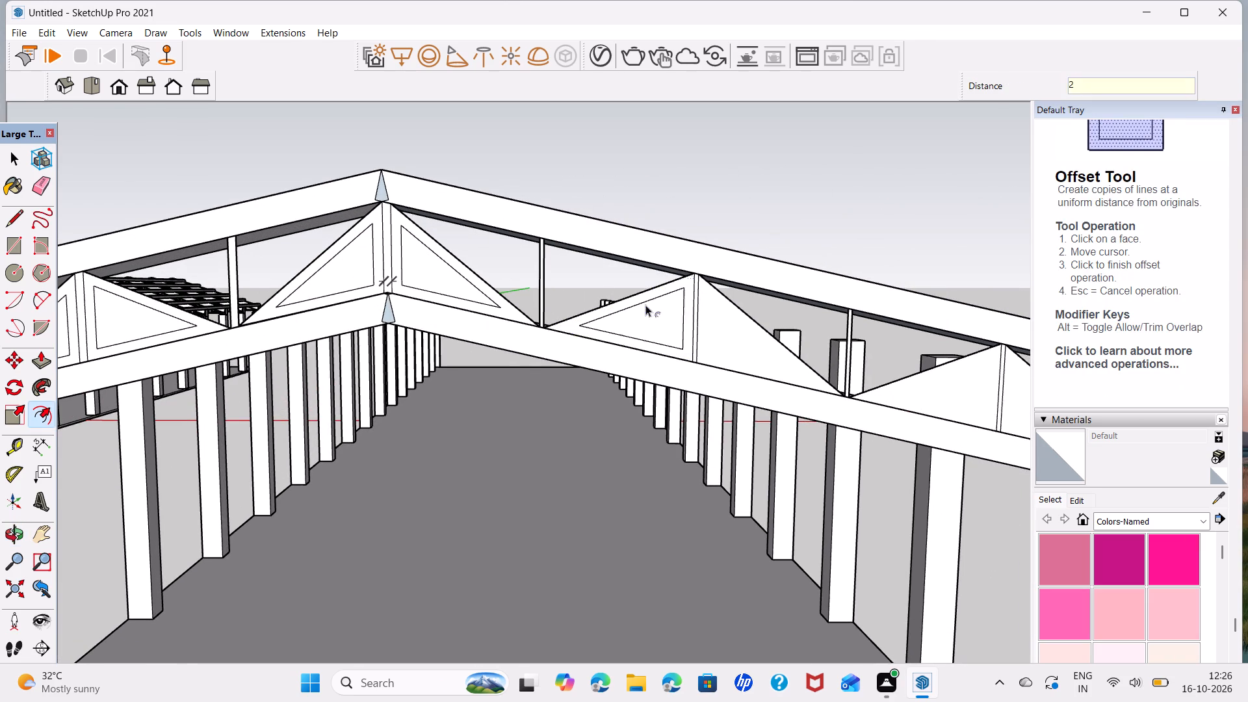
{"action": "left_click", "coordinate": [736, 311]}
{"action": "key", "text": "2"}
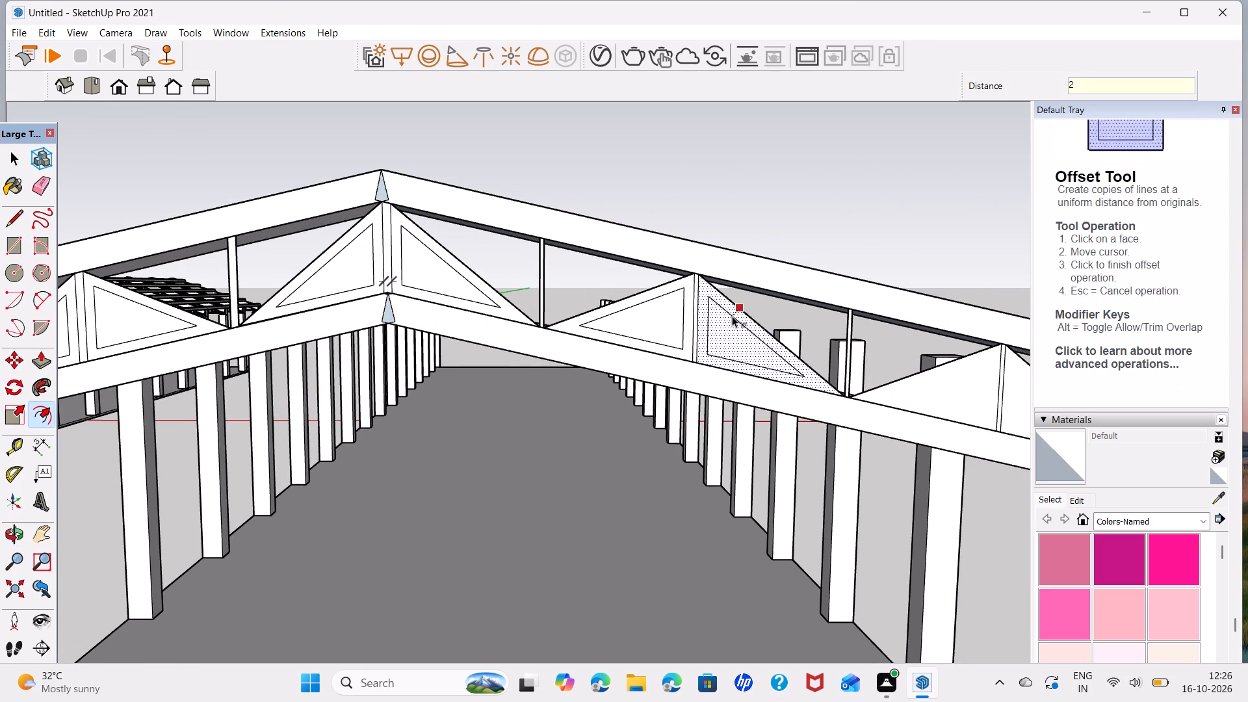
{"action": "key", "text": "Return"}
Offset the second pair of triangular panels down the right slope inward by 2 inches.
{"action": "middle_click_drag", "start_coordinate": [731, 318], "coordinate": [479, 274]}
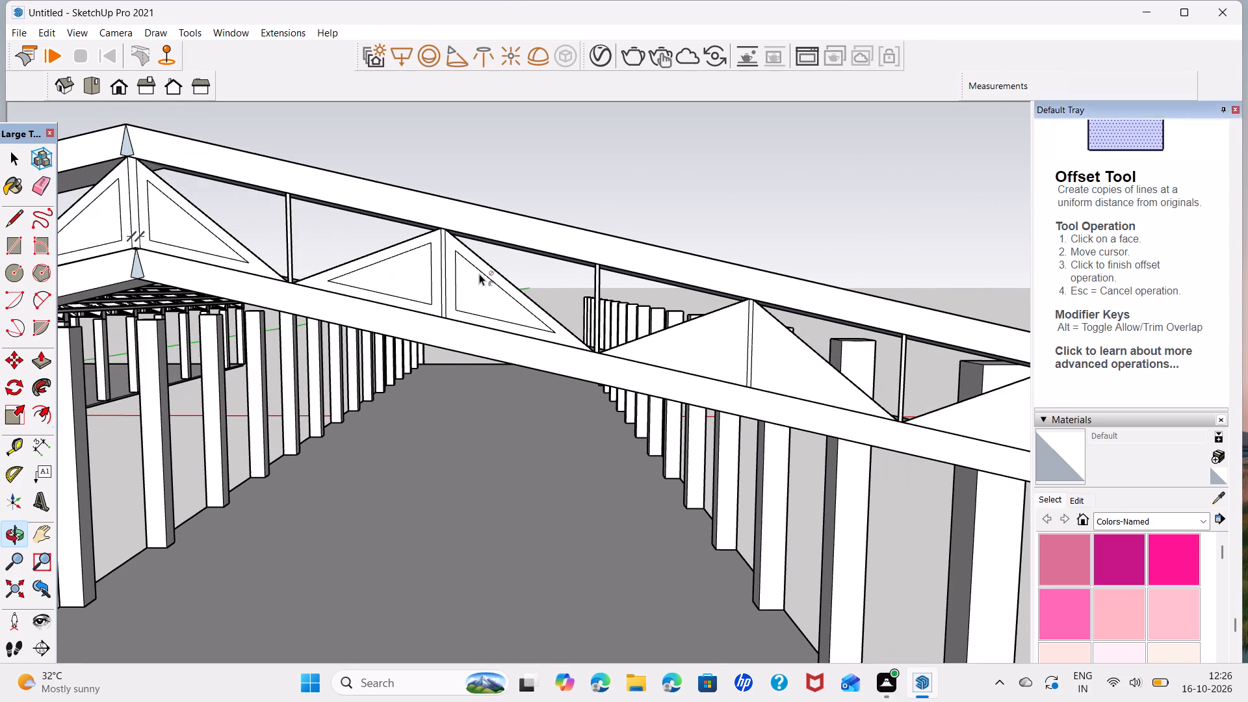
{"action": "left_click", "coordinate": [679, 320]}
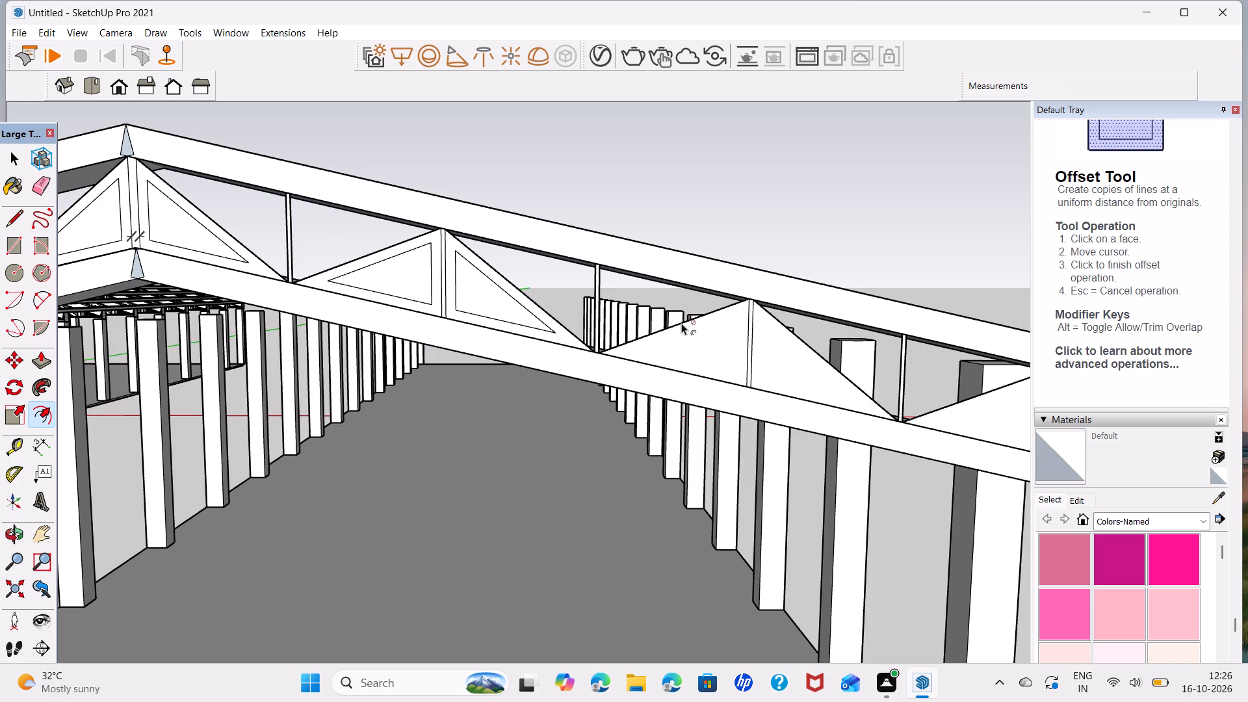
{"action": "left_click", "coordinate": [684, 331]}
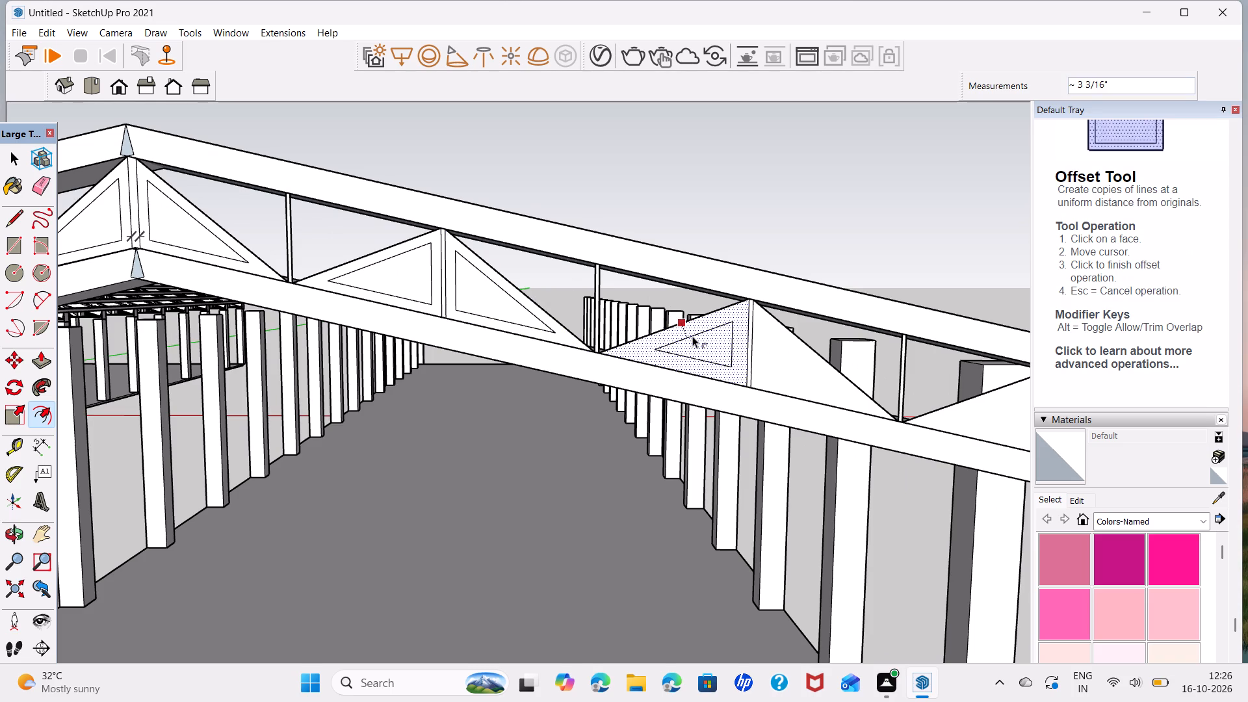
{"action": "key", "text": "2"}
{"action": "key", "text": "Return"}
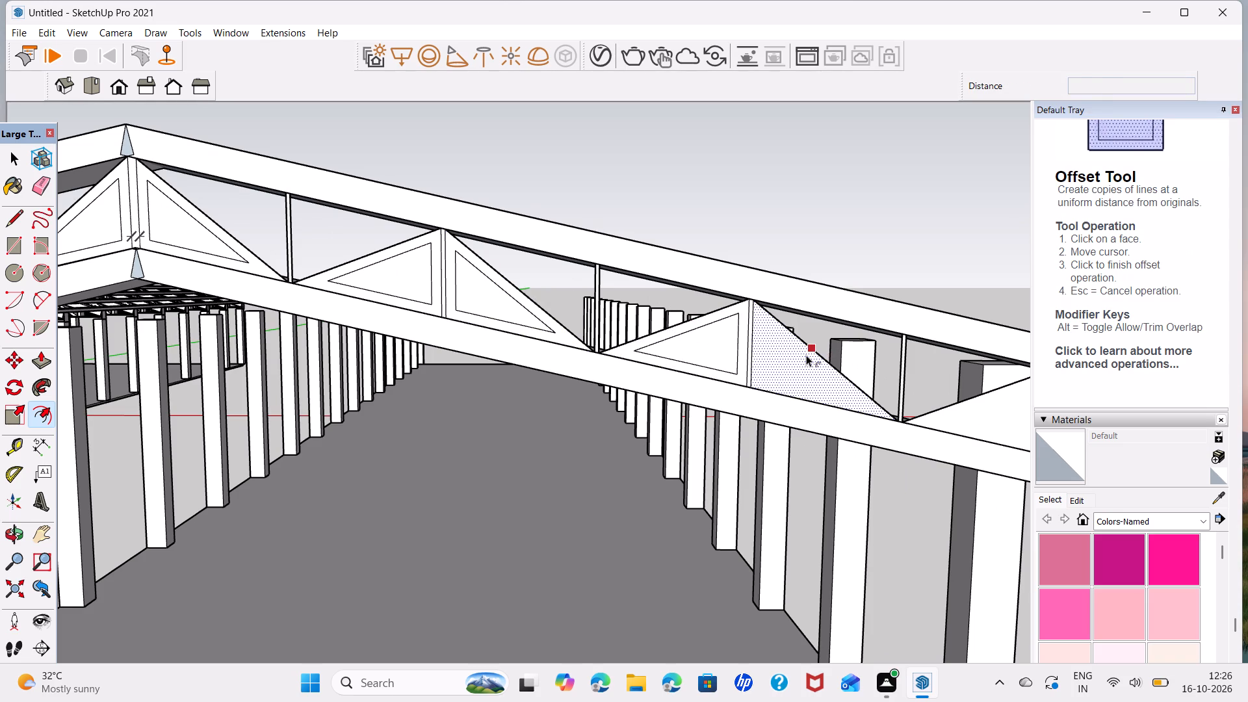
{"action": "left_click", "coordinate": [806, 355]}
{"action": "key", "text": "2"}
{"action": "key", "text": "Return"}
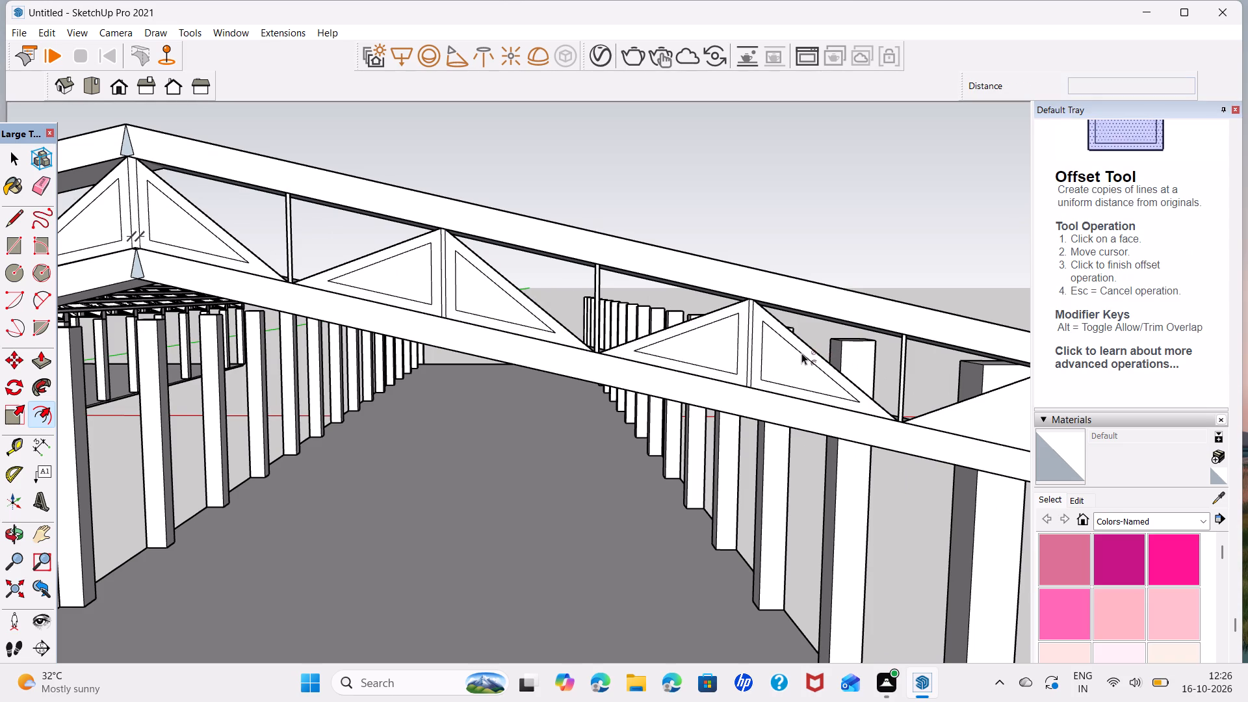
Offset the third pair of triangular panels on the right slope and the single end triangle by the column inward by 2 inches.
{"action": "middle_click_drag", "start_coordinate": [801, 353], "coordinate": [545, 319]}
{"action": "left_click", "coordinate": [746, 367]}
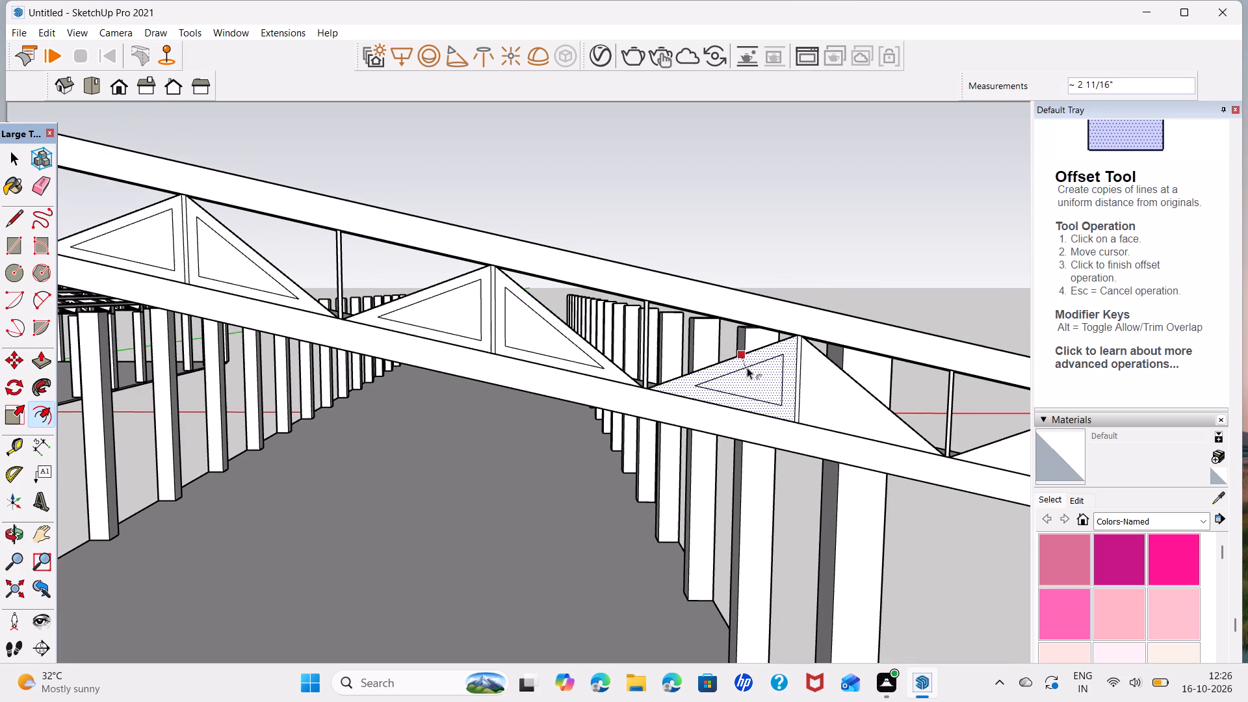
{"action": "key", "text": "2"}
{"action": "key", "text": "Return"}
{"action": "left_click", "coordinate": [838, 381]}
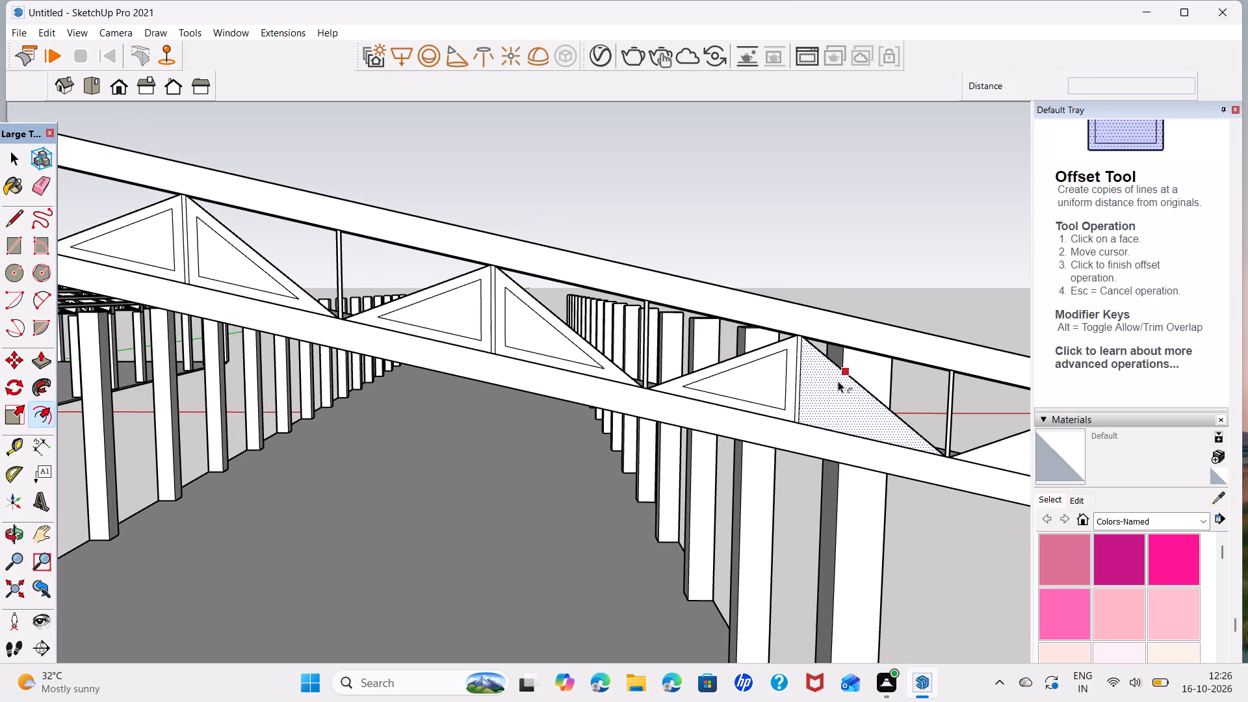
{"action": "key", "text": "2"}
{"action": "key", "text": "Return"}
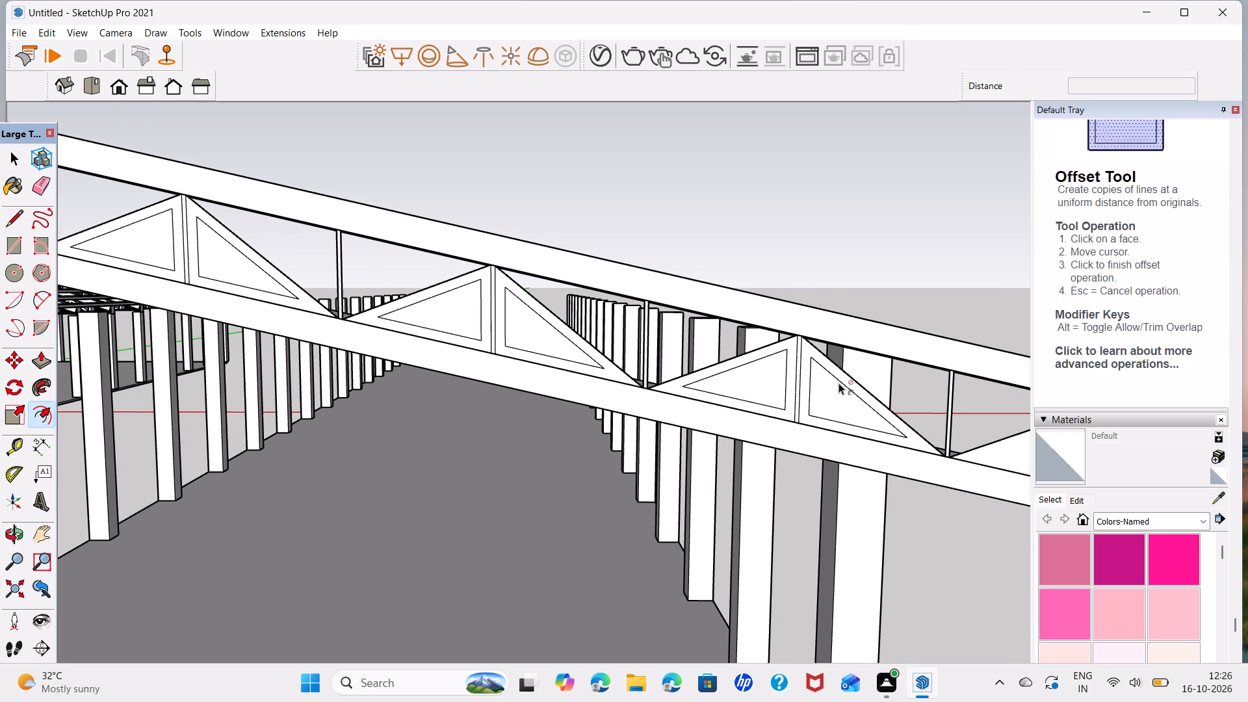
{"action": "middle_click_drag", "start_coordinate": [838, 383], "coordinate": [538, 313]}
{"action": "left_click", "coordinate": [765, 352]}
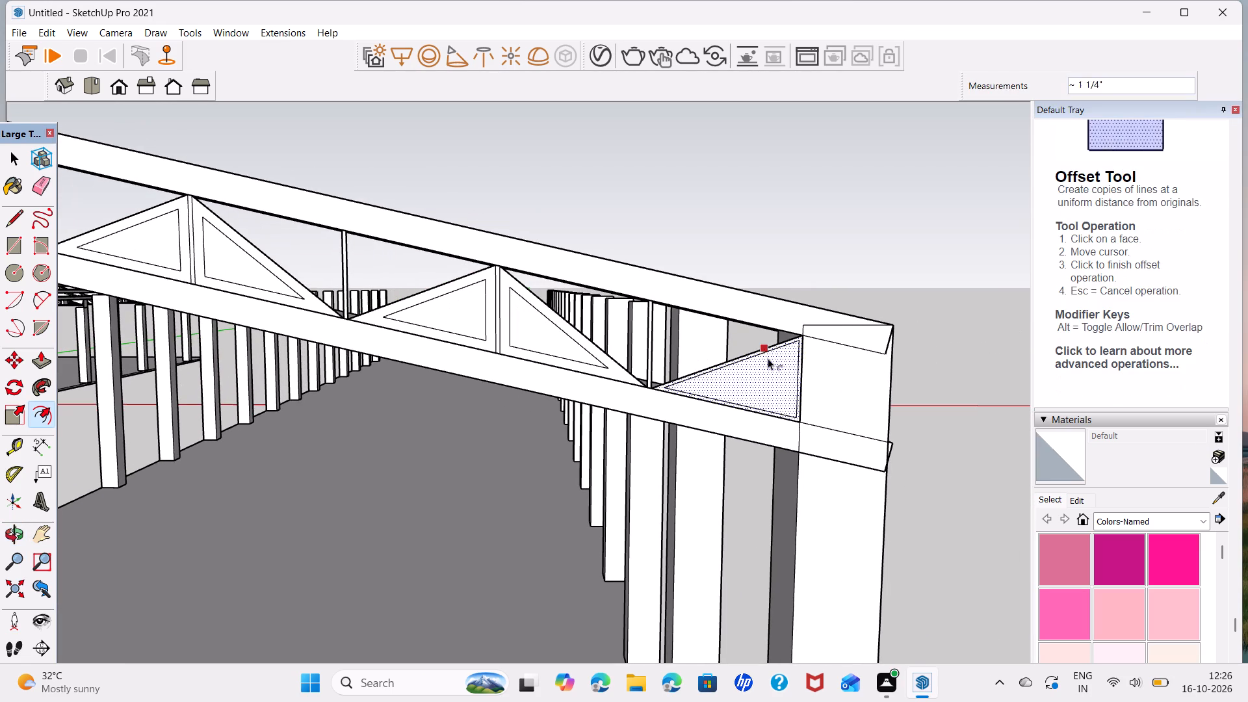
{"action": "key", "text": "2"}
{"action": "key", "text": "Return"}
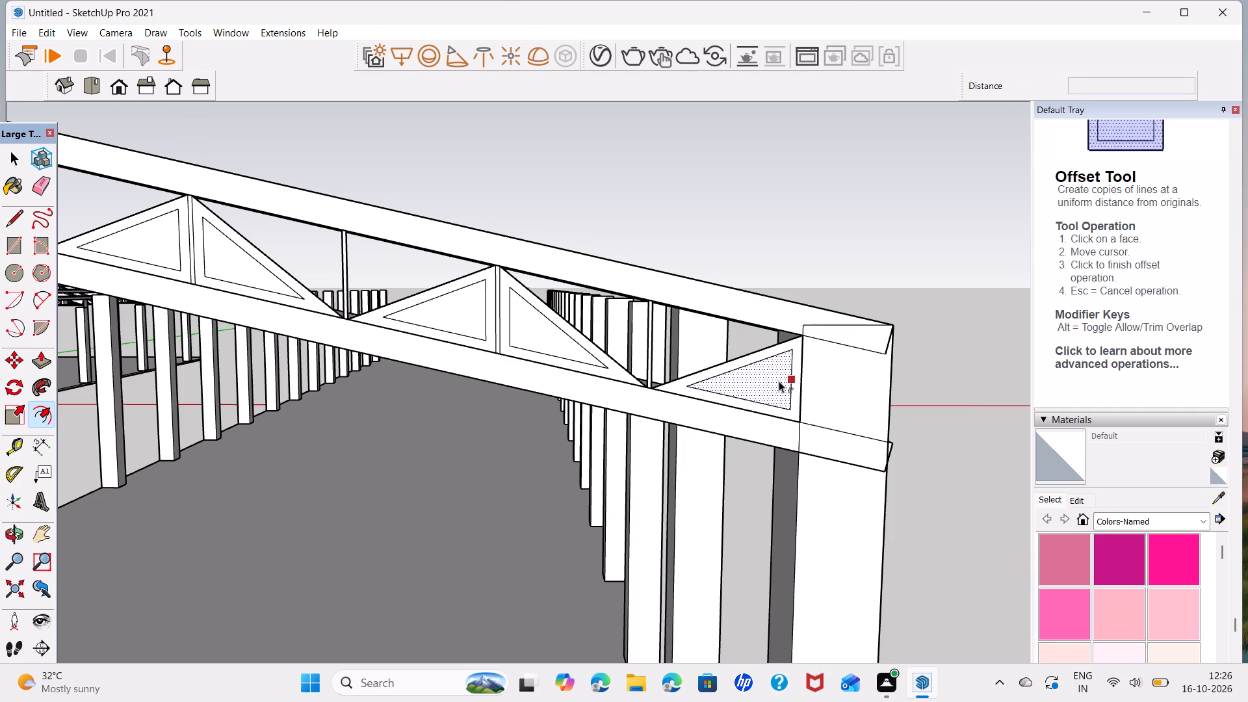
Delete the inner faces of the five offset triangular panels nearest the right end of the truss to open them.
{"action": "key", "text": "space"}
{"action": "left_click", "coordinate": [779, 384]}
{"action": "key", "text": "space"}
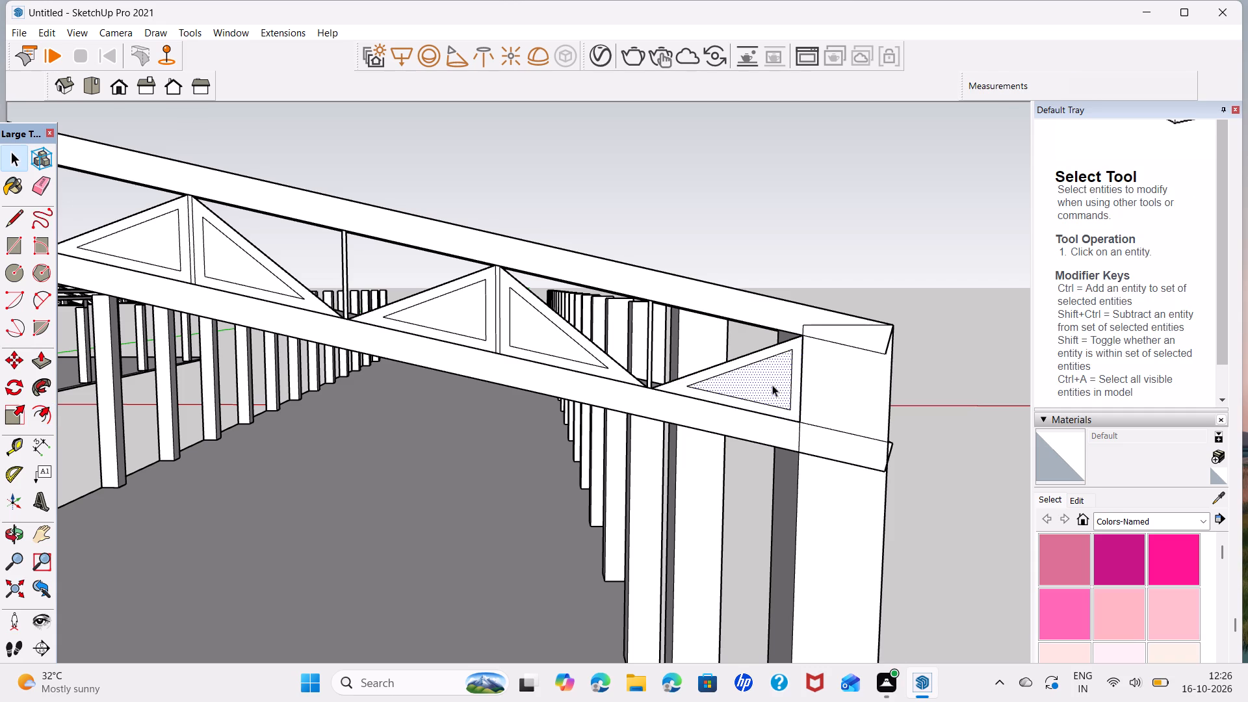
{"action": "key", "text": "Delete"}
{"action": "left_click", "coordinate": [545, 340]}
{"action": "key", "text": "Delete"}
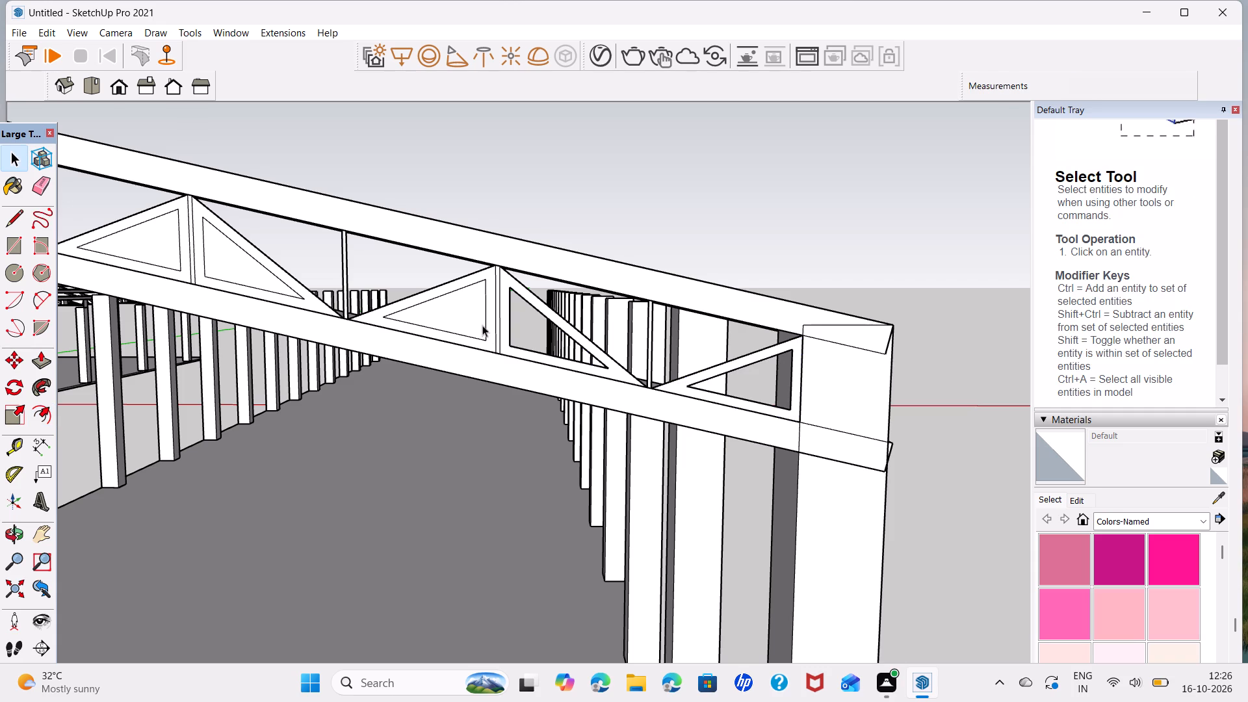
{"action": "left_click", "coordinate": [470, 316]}
{"action": "key", "text": "Delete"}
{"action": "left_click", "coordinate": [223, 259]}
{"action": "key", "text": "Delete"}
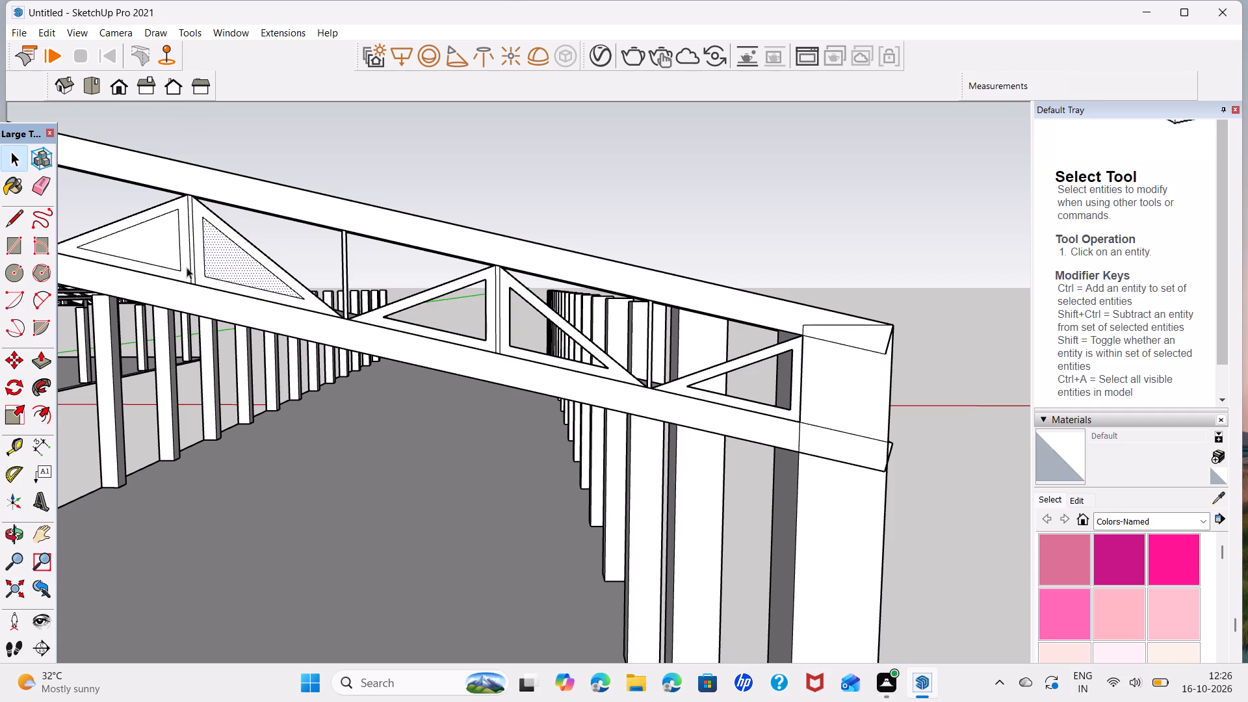
{"action": "left_click", "coordinate": [159, 253]}
{"action": "key", "text": "Delete"}
Delete the inner faces of the three remaining offset panels on the right slope, up to the ridge post.
{"action": "scroll", "coordinate": [214, 277], "scroll_direction": "down", "scroll_amount": 1}
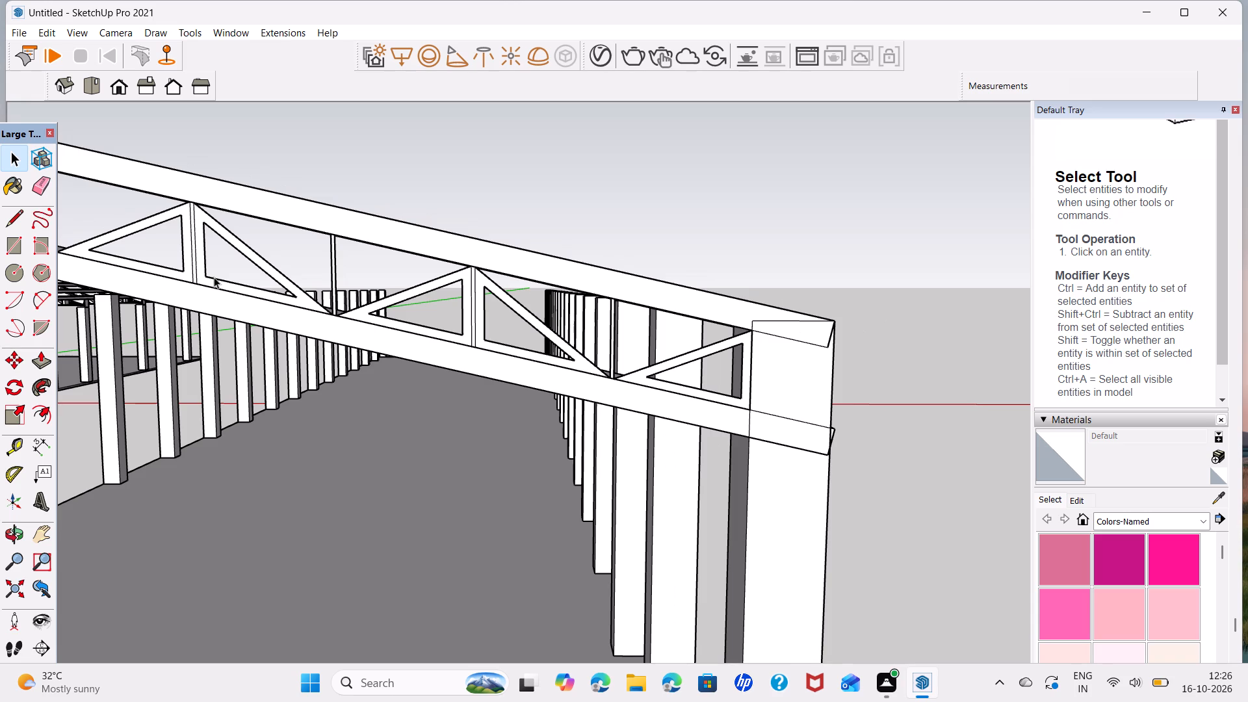
{"action": "middle_click_drag", "start_coordinate": [215, 278], "coordinate": [798, 391], "text": "shift"}
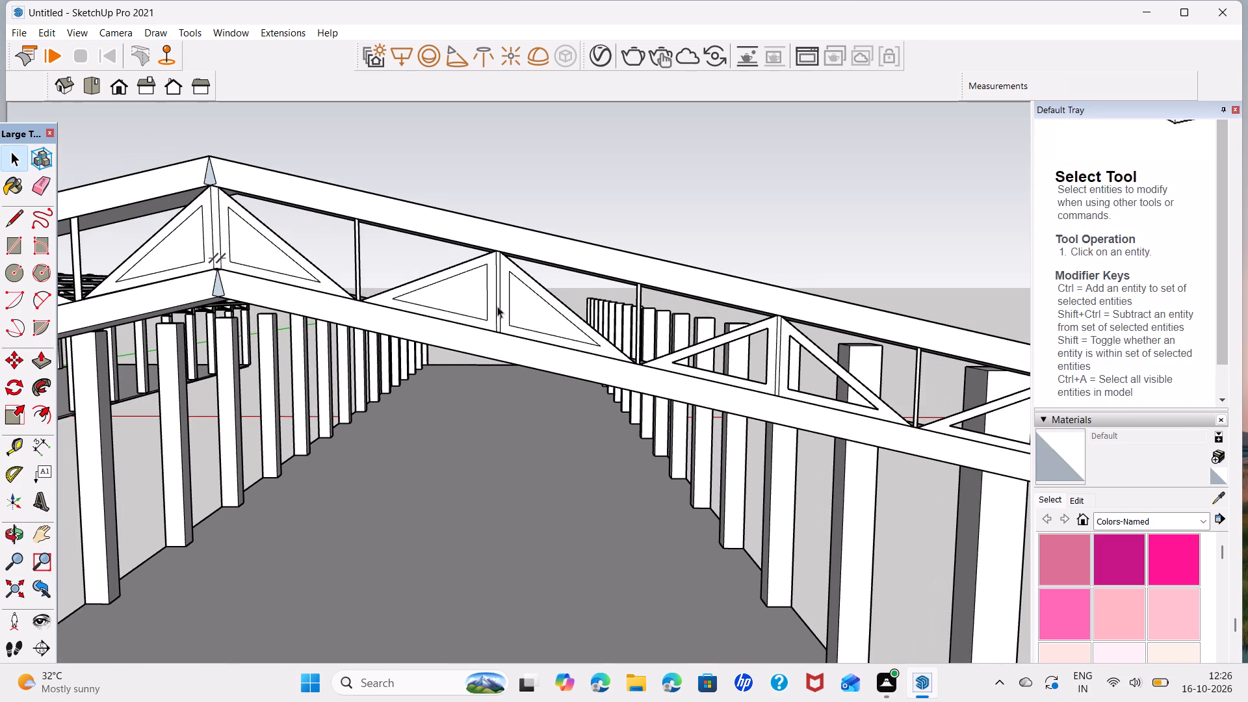
{"action": "left_click", "coordinate": [536, 318]}
{"action": "key", "text": "Delete"}
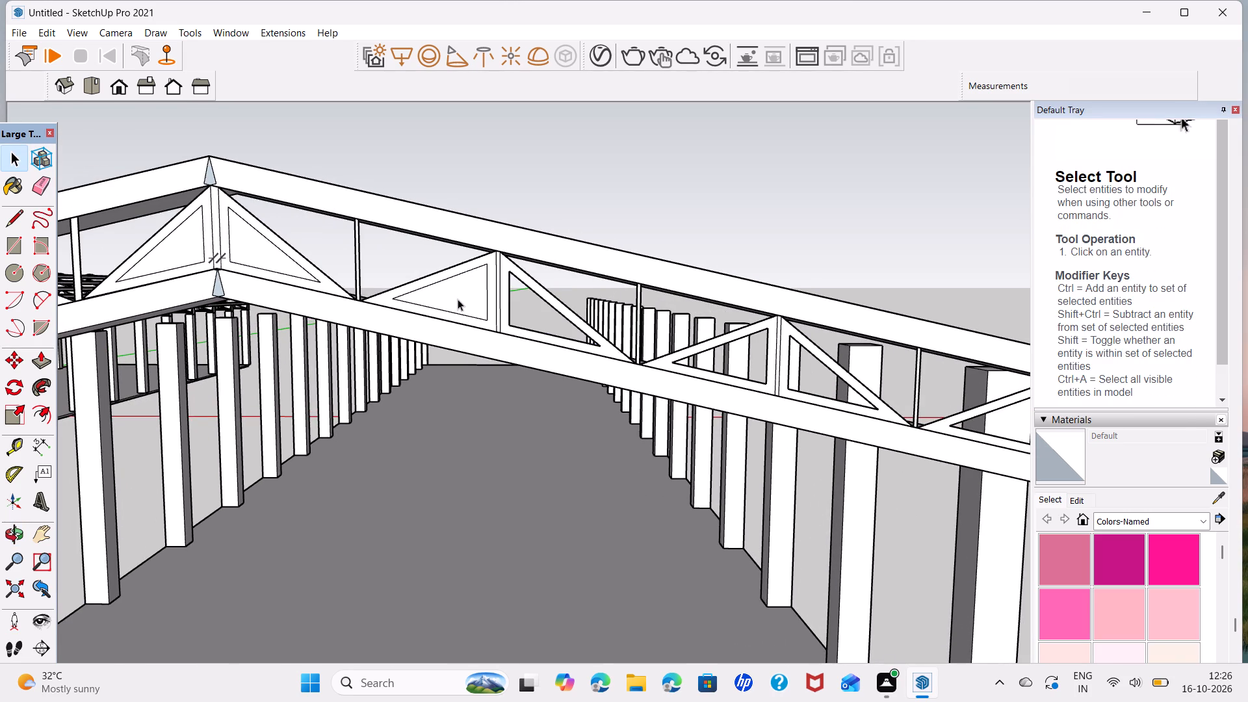
{"action": "left_click", "coordinate": [458, 298]}
{"action": "key", "text": "Delete"}
{"action": "left_click", "coordinate": [265, 252]}
{"action": "key", "text": "Delete"}
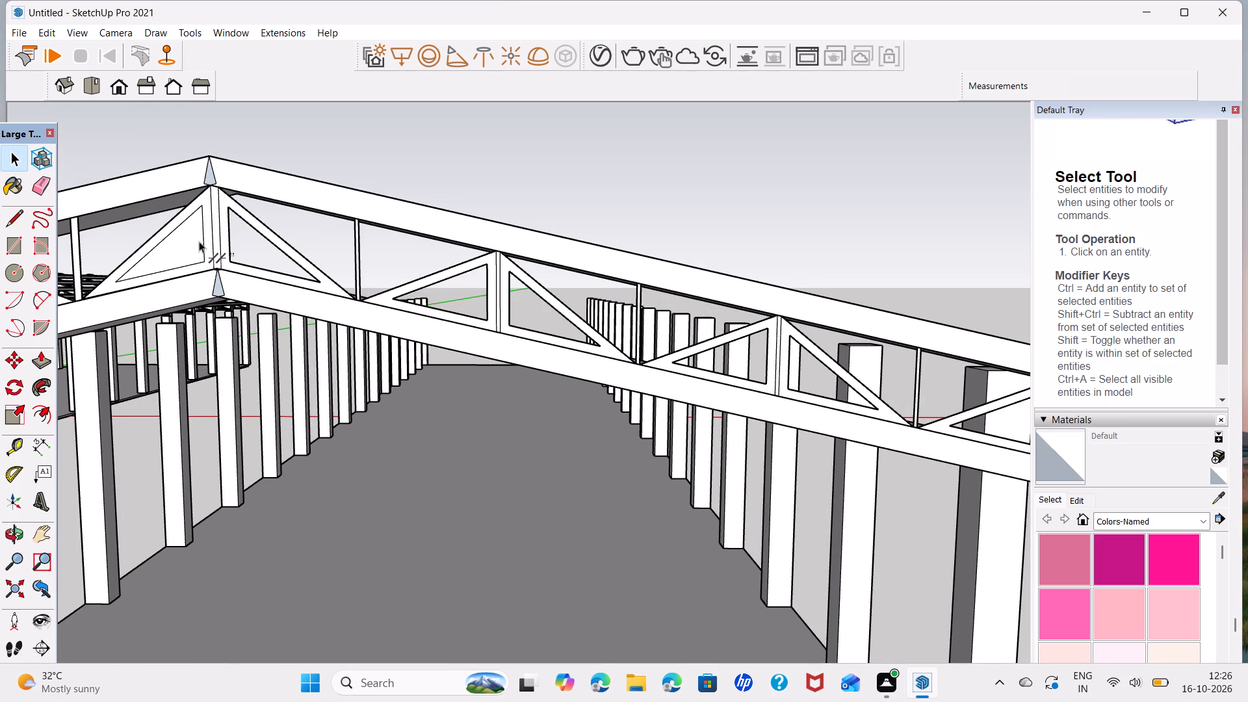
Delete the inner faces of the offset panel beside the ridge post and the first two panel pairs down the left slope.
{"action": "left_click", "coordinate": [198, 242]}
{"action": "key", "text": "Delete"}
{"action": "scroll", "coordinate": [219, 274], "scroll_direction": "down", "scroll_amount": 2}
{"action": "middle_click_drag", "start_coordinate": [219, 274], "coordinate": [398, 323]}
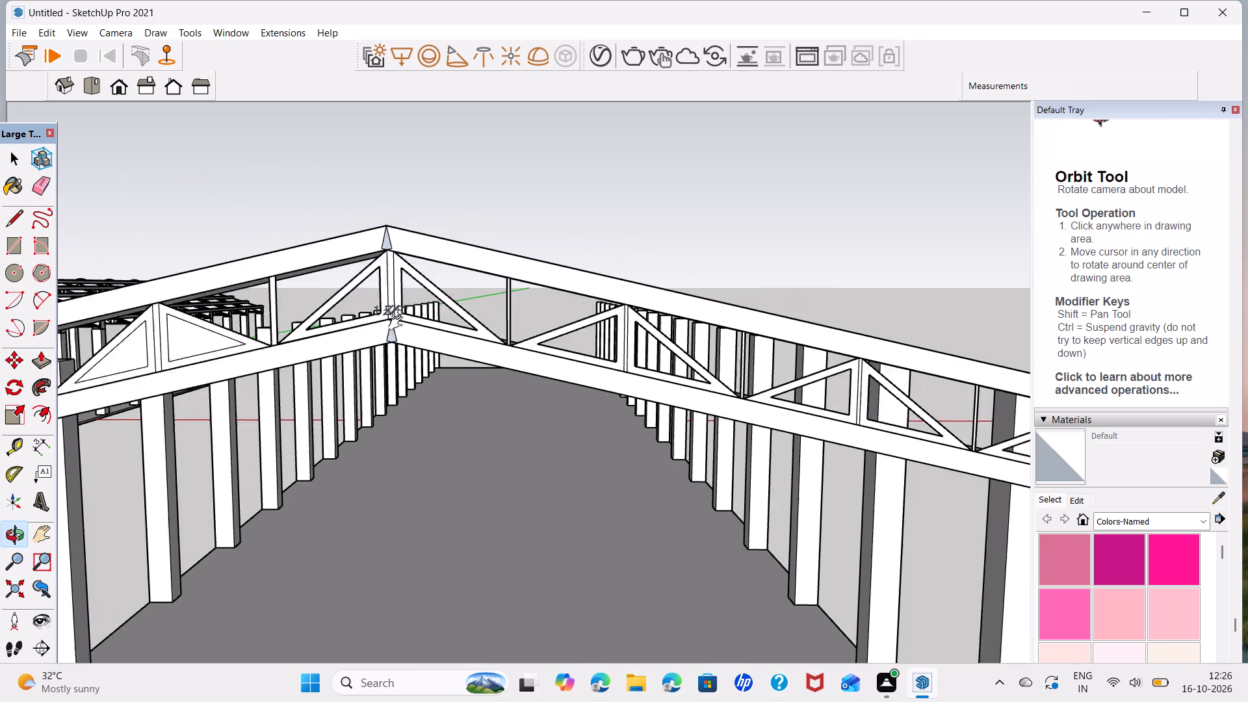
{"action": "middle_click_drag", "start_coordinate": [398, 323], "coordinate": [673, 332]}
{"action": "left_click", "coordinate": [463, 351]}
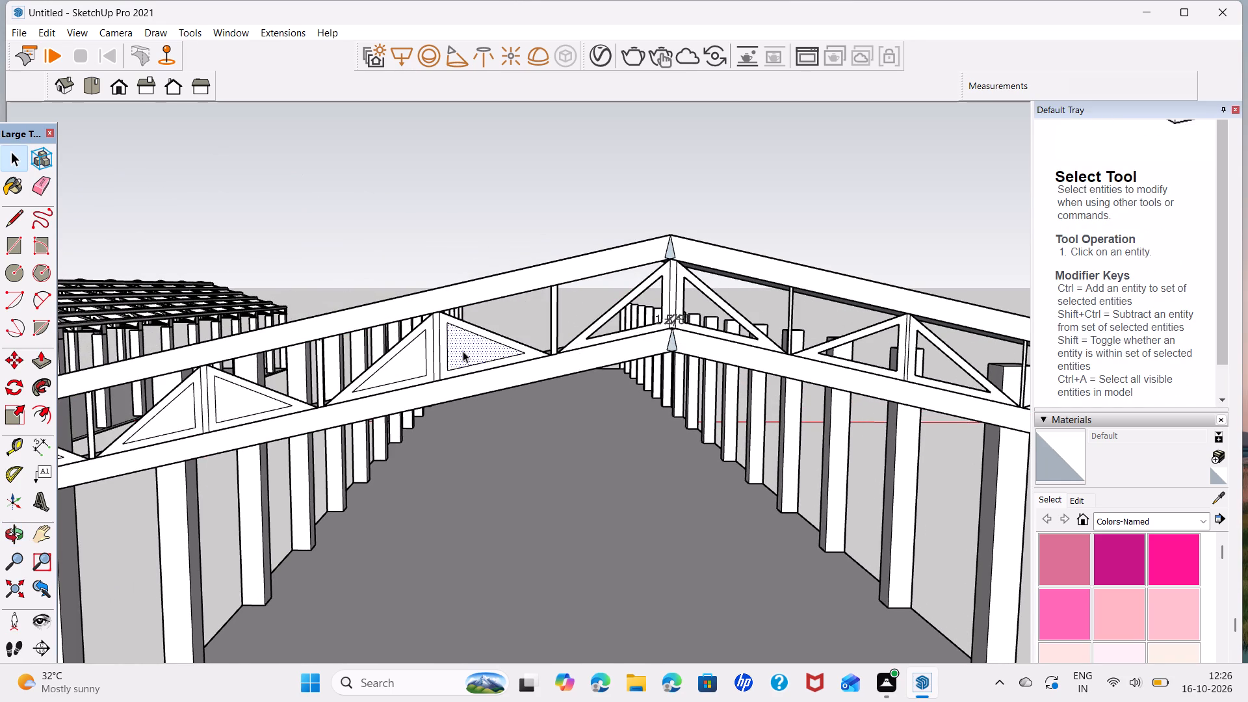
{"action": "key", "text": "BackSpace"}
{"action": "left_click", "coordinate": [406, 369]}
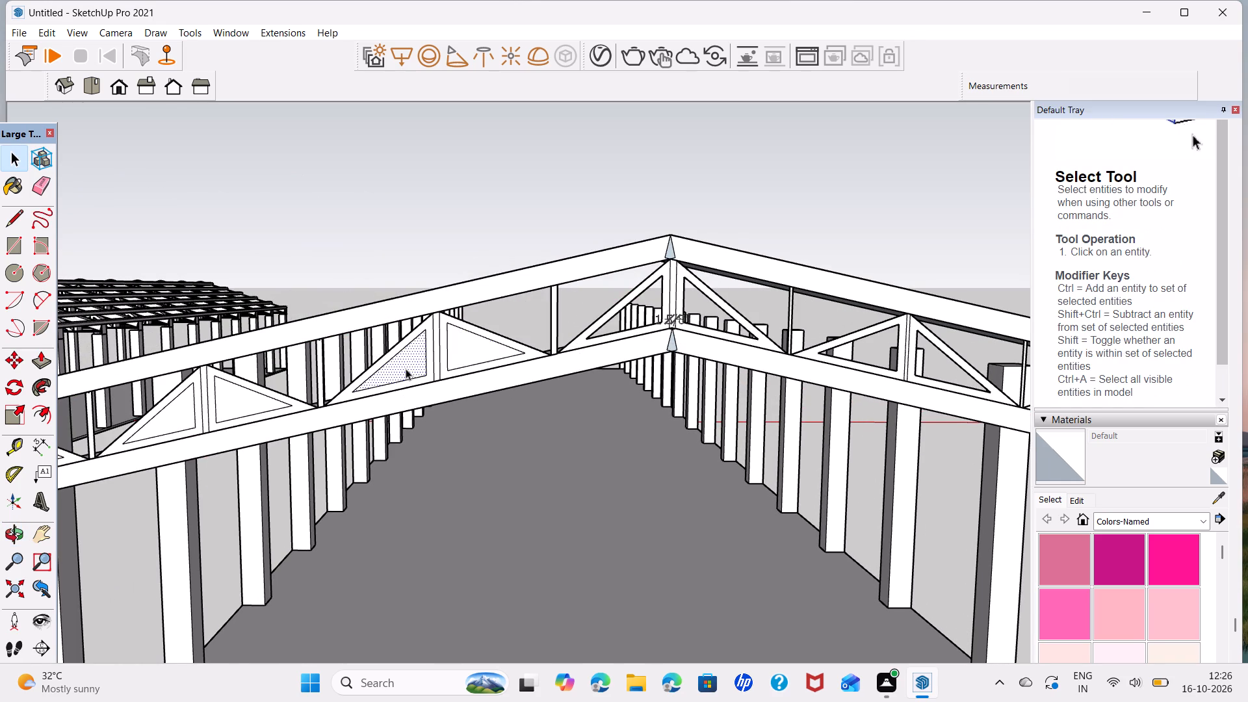
{"action": "key", "text": "BackSpace"}
{"action": "left_click", "coordinate": [247, 396]}
{"action": "key", "text": "BackSpace"}
{"action": "key", "text": "Delete"}
{"action": "left_click", "coordinate": [393, 371]}
{"action": "key", "text": "Delete"}
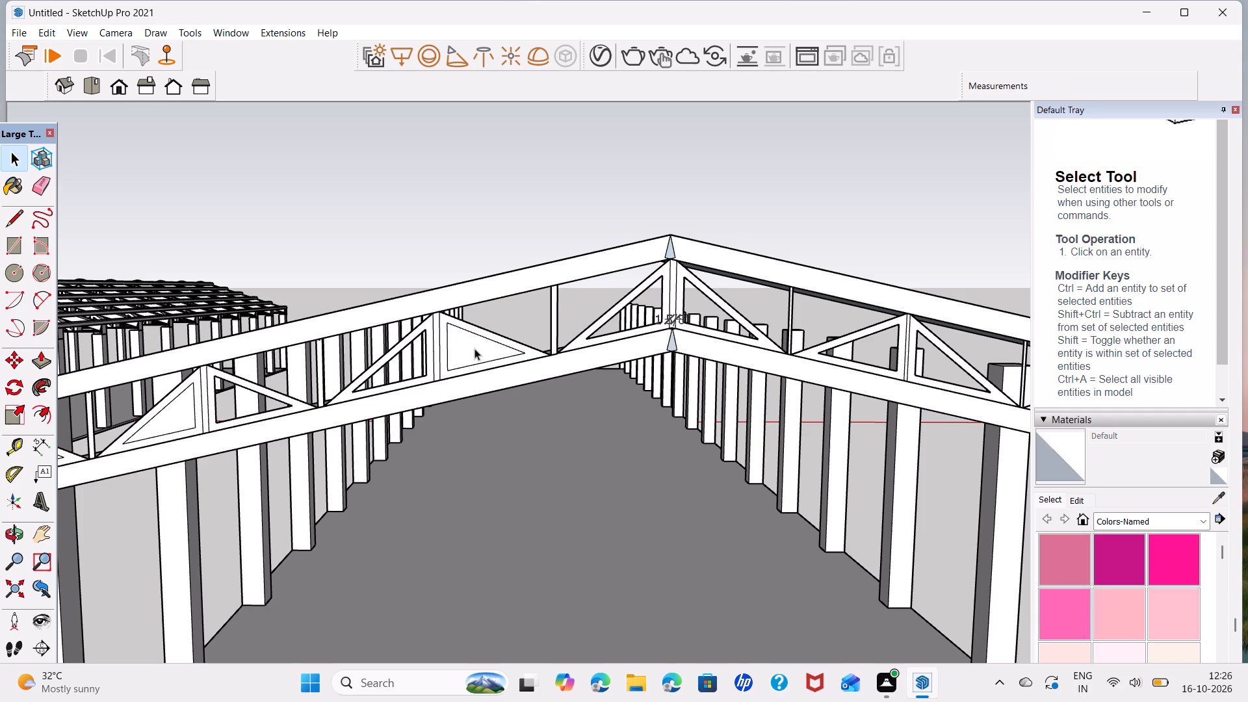
{"action": "left_click", "coordinate": [474, 348]}
{"action": "key", "text": "Delete"}
{"action": "left_click", "coordinate": [168, 415]}
{"action": "key", "text": "Delete"}
{"action": "scroll", "coordinate": [174, 384], "scroll_direction": "down", "scroll_amount": 3}
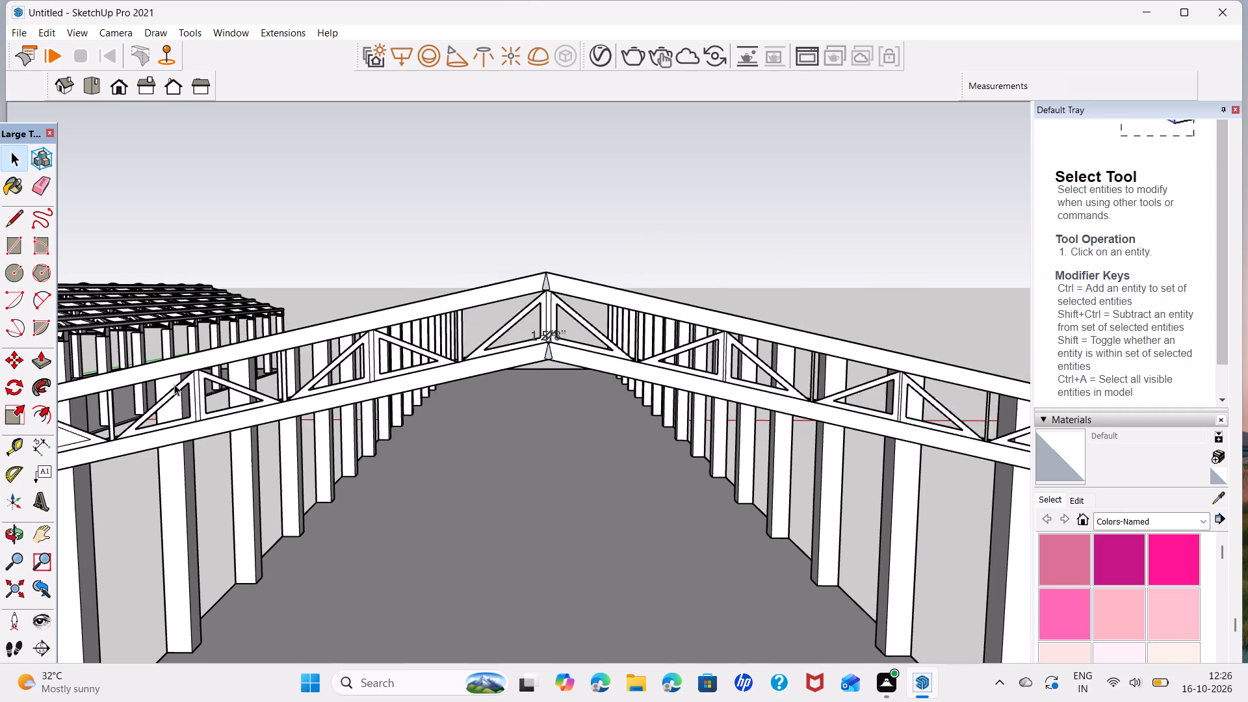
Delete the inner faces of the third panel pair on the left slope and the single end triangle by the column.
{"action": "middle_click_drag", "start_coordinate": [174, 384], "coordinate": [469, 308]}
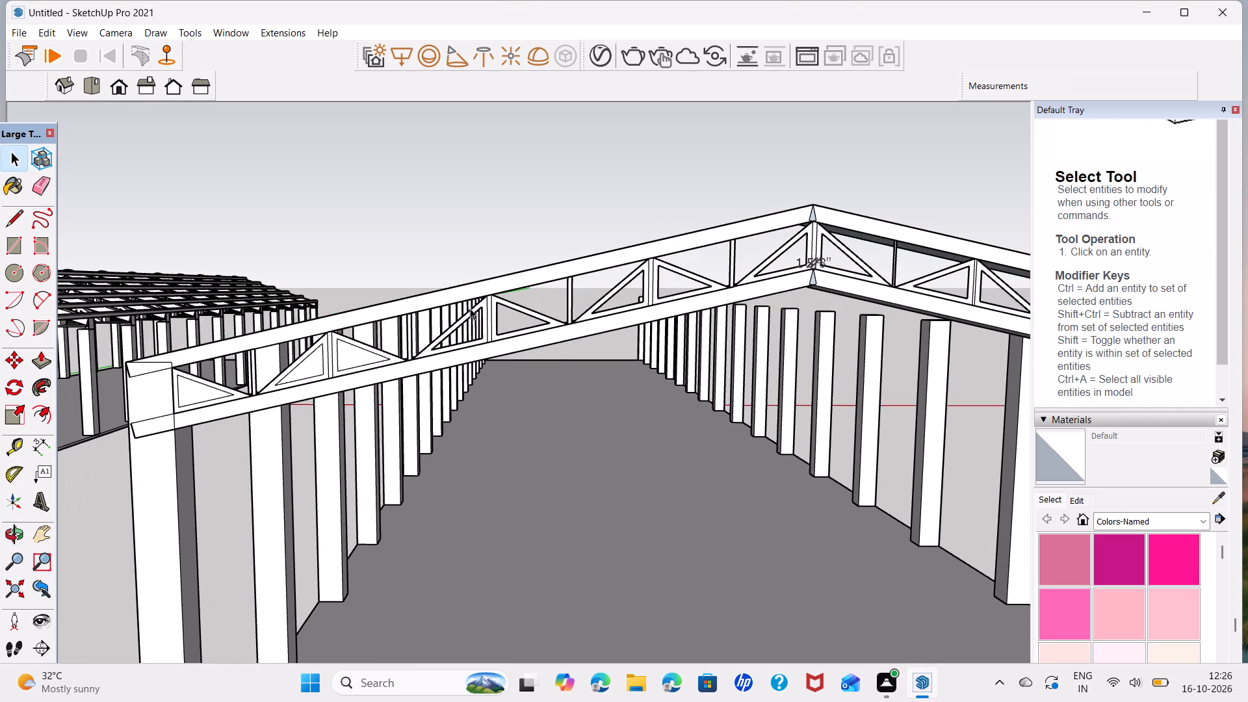
{"action": "left_click", "coordinate": [352, 356]}
{"action": "key", "text": "Delete"}
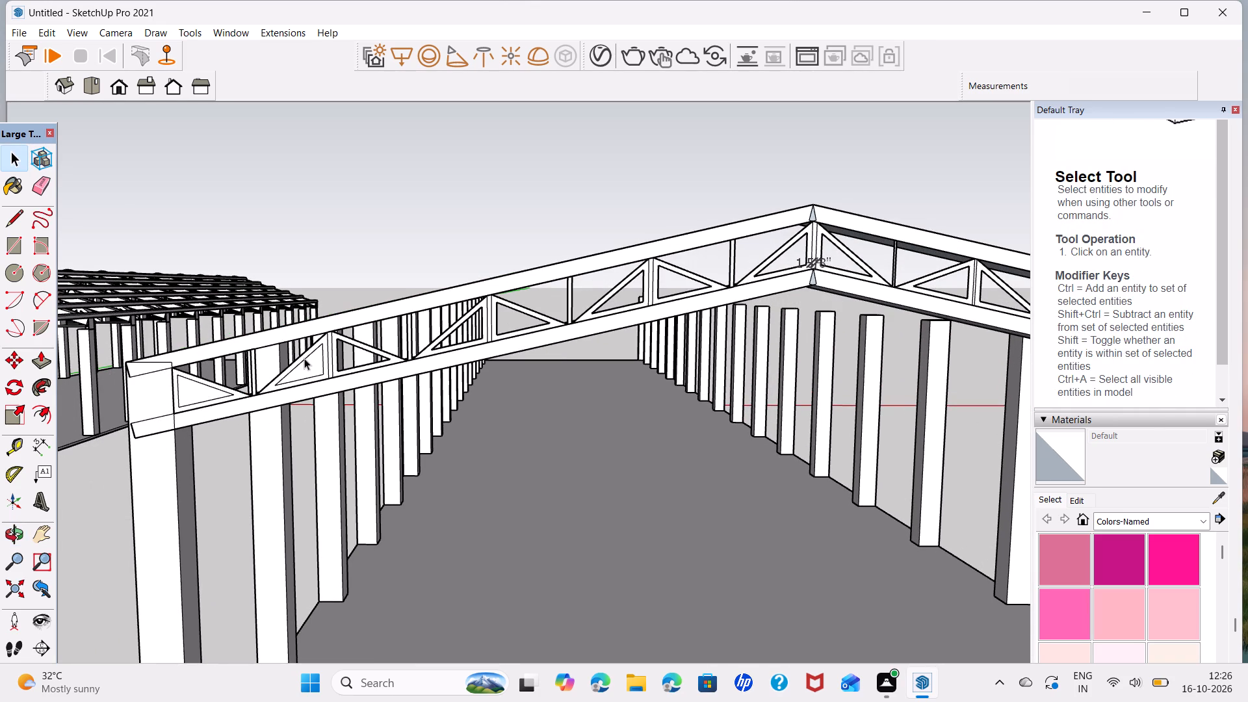
{"action": "left_click", "coordinate": [304, 363]}
{"action": "key", "text": "Delete"}
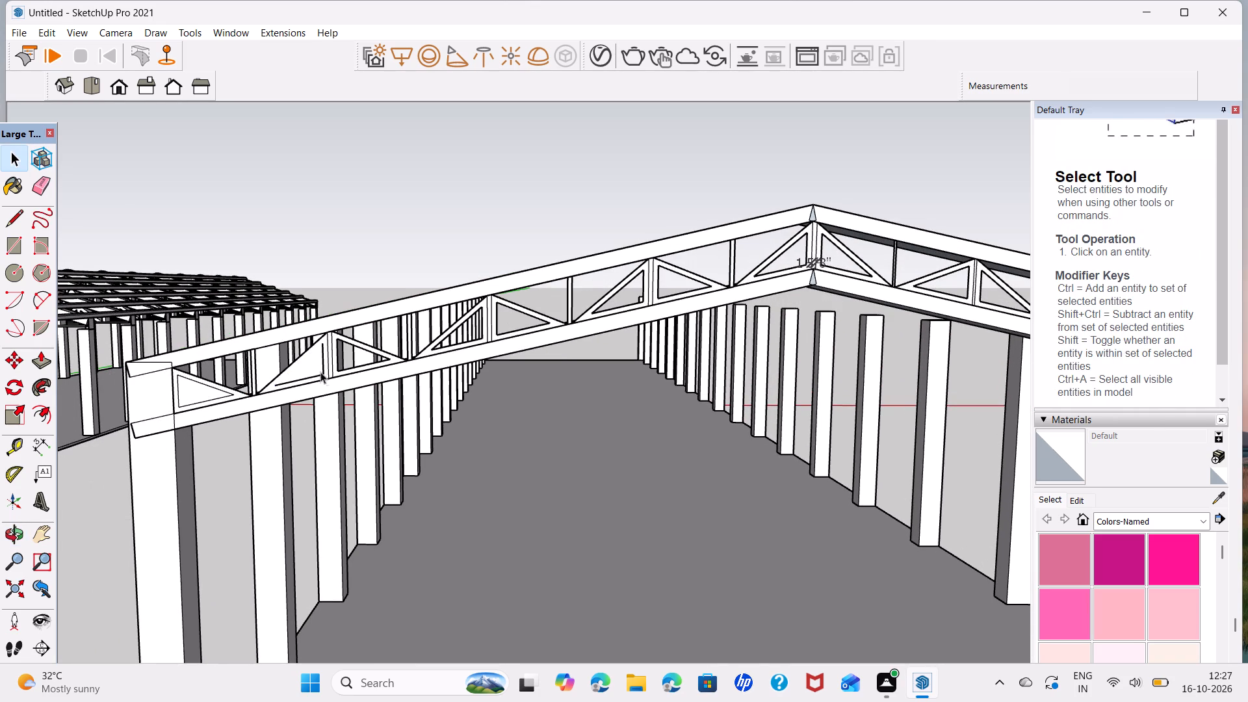
{"action": "key", "text": "ctrl+z"}
{"action": "left_click", "coordinate": [315, 360]}
{"action": "key", "text": "Delete"}
{"action": "left_click", "coordinate": [209, 388]}
{"action": "key", "text": "Delete"}
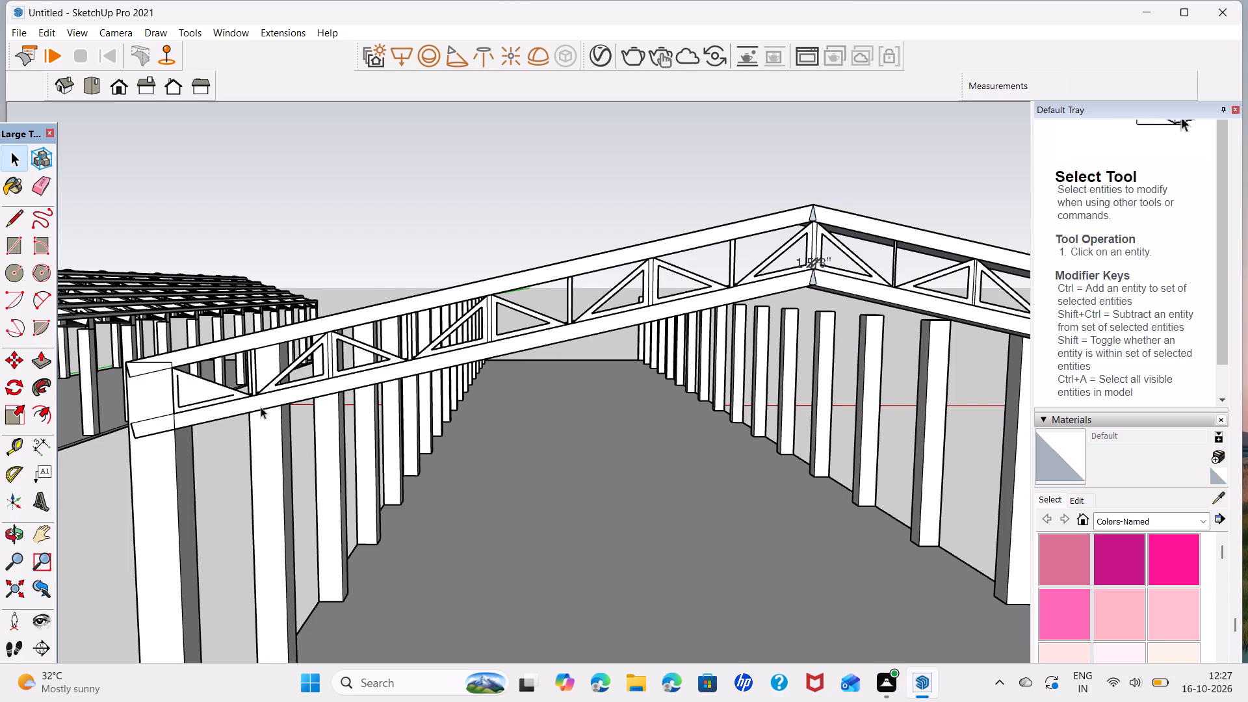
{"action": "key", "text": "ctrl+z"}
{"action": "left_click", "coordinate": [192, 389]}
{"action": "key", "text": "Delete"}
Delete the leftover 1 5/8" dimension at the base of the truss's ridge post.
{"action": "scroll", "coordinate": [409, 391], "scroll_direction": "down", "scroll_amount": 4}
{"action": "middle_click_drag", "start_coordinate": [649, 405], "coordinate": [285, 424]}
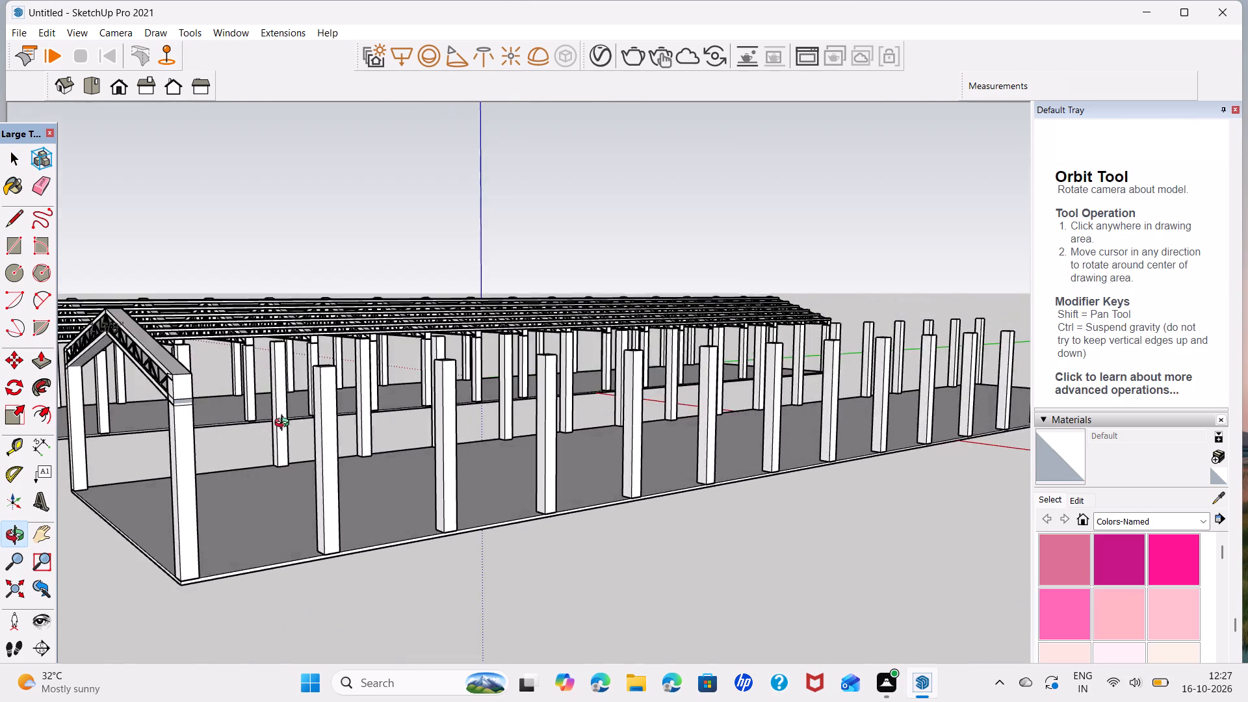
{"action": "middle_click_drag", "start_coordinate": [285, 424], "coordinate": [168, 495]}
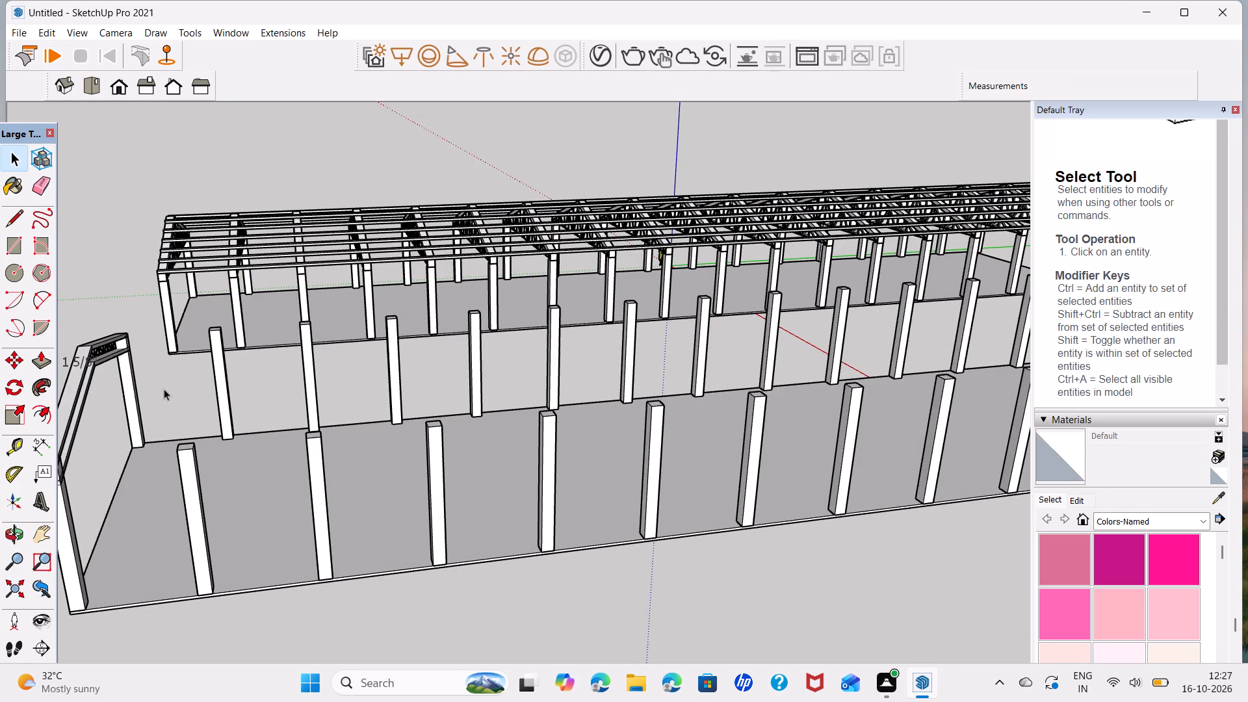
{"action": "middle_click_drag", "start_coordinate": [164, 389], "coordinate": [379, 385]}
{"action": "scroll", "coordinate": [374, 421], "scroll_direction": "up", "scroll_amount": 4}
{"action": "middle_click_drag", "start_coordinate": [374, 421], "coordinate": [278, 401]}
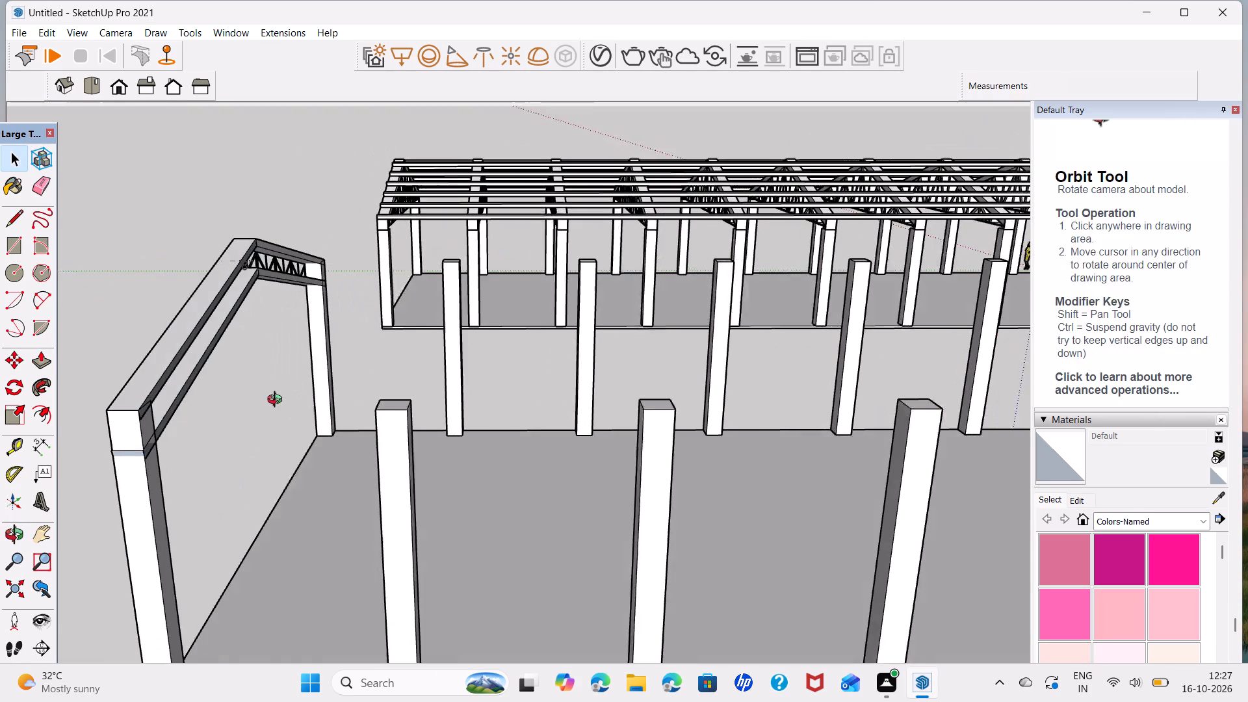
{"action": "middle_click_drag", "start_coordinate": [278, 401], "coordinate": [276, 402]}
{"action": "left_click", "coordinate": [235, 270]}
{"action": "left_click", "coordinate": [233, 266]}
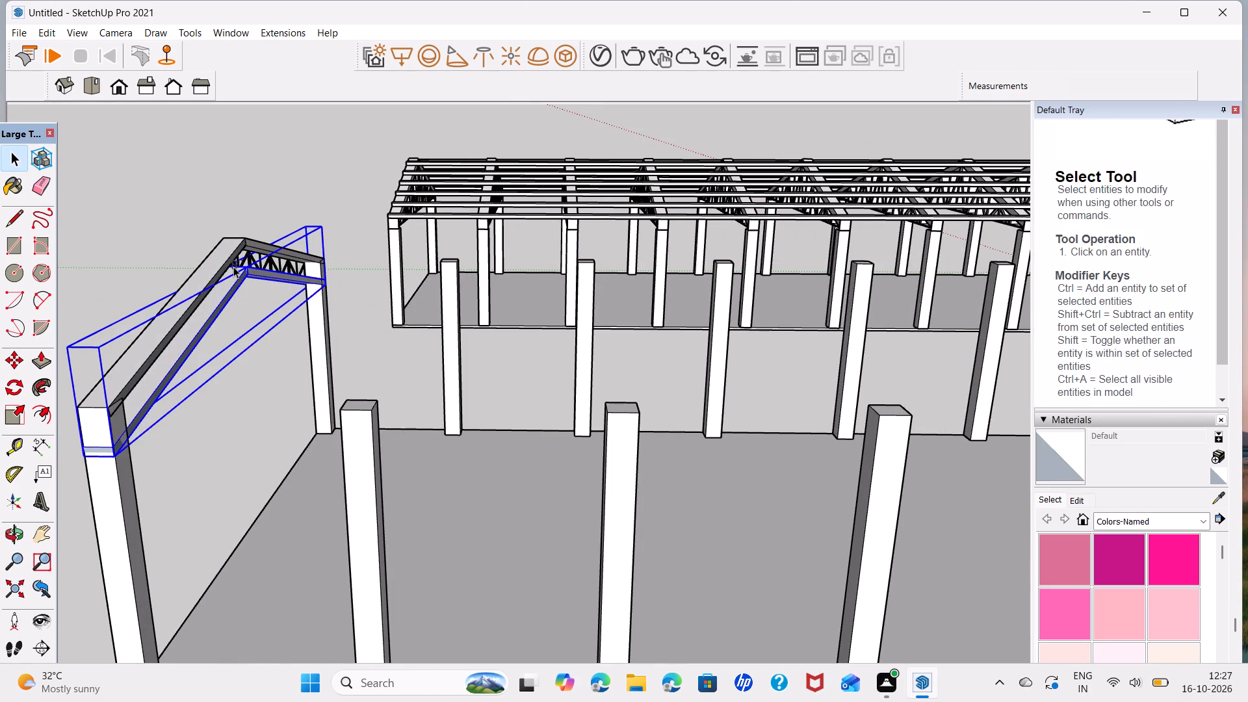
{"action": "scroll", "coordinate": [233, 266], "scroll_direction": "up", "scroll_amount": 10}
{"action": "middle_click_drag", "start_coordinate": [185, 279], "coordinate": [389, 339]}
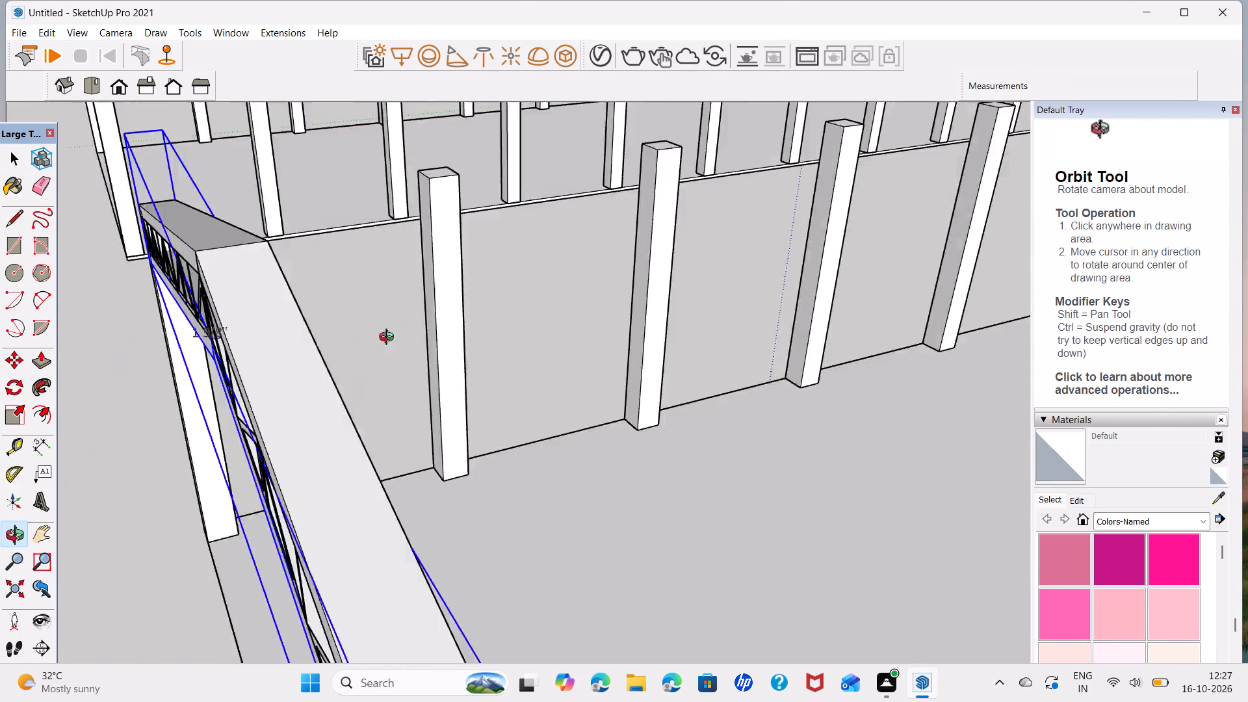
{"action": "middle_click_drag", "start_coordinate": [389, 339], "coordinate": [486, 260]}
{"action": "left_click", "coordinate": [281, 281]}
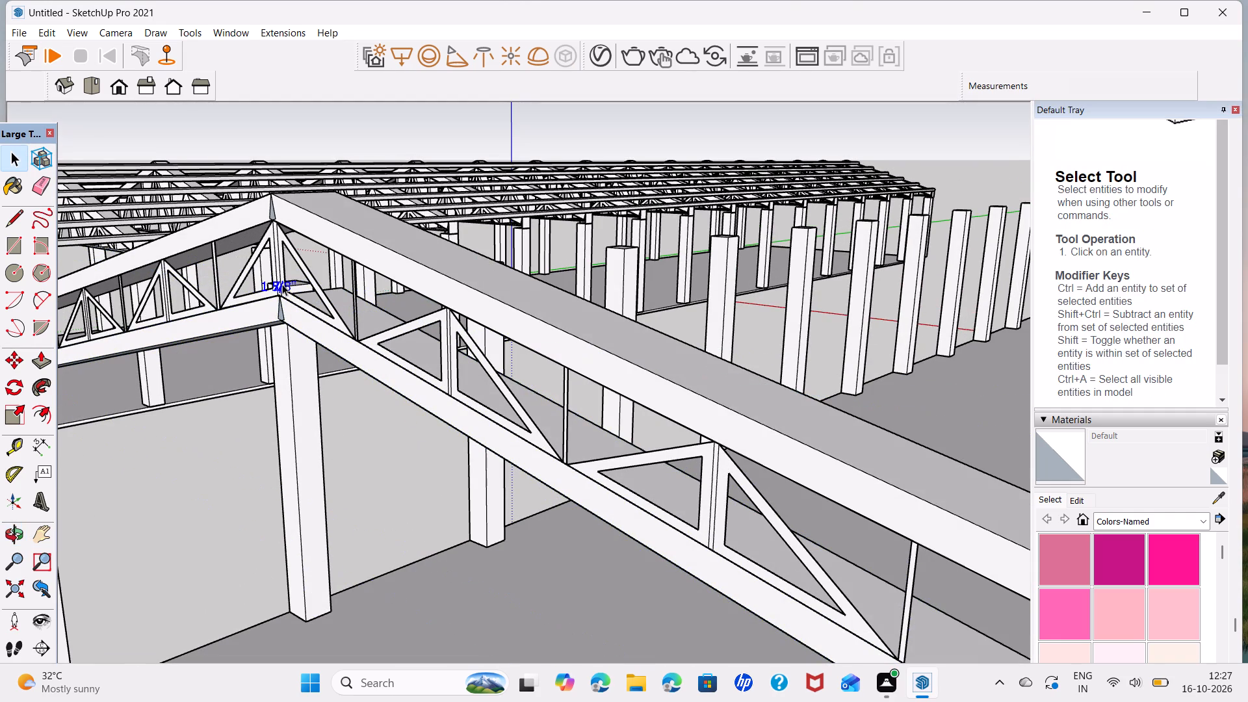
{"action": "key", "text": "Delete"}
From the truss's back side, push/pull the first pair of triangular frames down the right slope, their post and the next strut by 1' 6".
{"action": "middle_click_drag", "start_coordinate": [668, 313], "coordinate": [246, 247]}
{"action": "scroll", "coordinate": [278, 321], "scroll_direction": "up", "scroll_amount": 2}
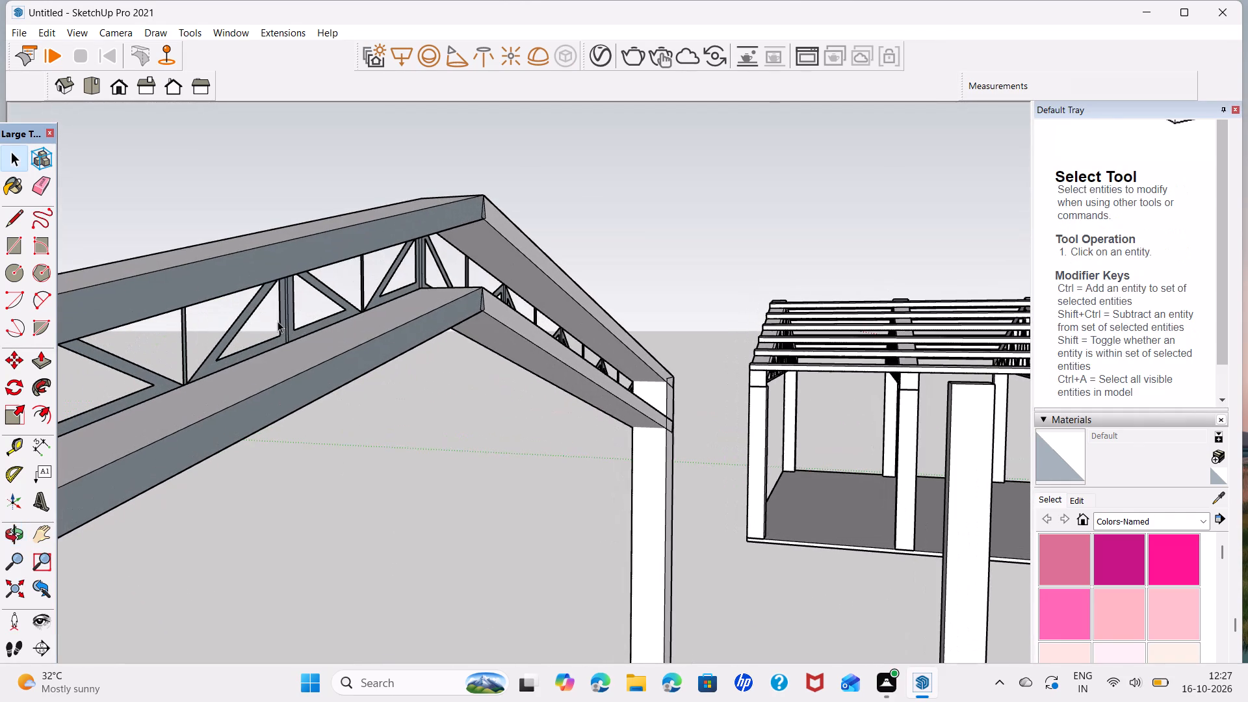
{"action": "key", "text": "p"}
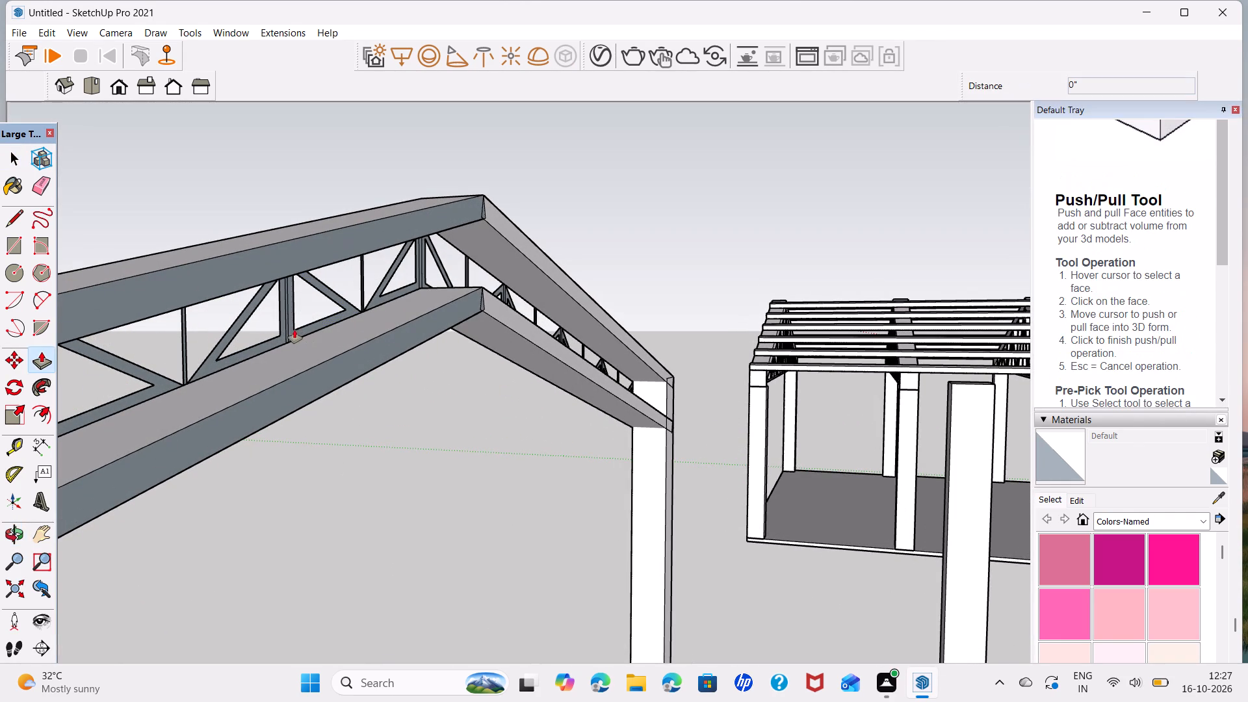
{"action": "left_click", "coordinate": [294, 333]}
{"action": "left_click", "coordinate": [317, 368]}
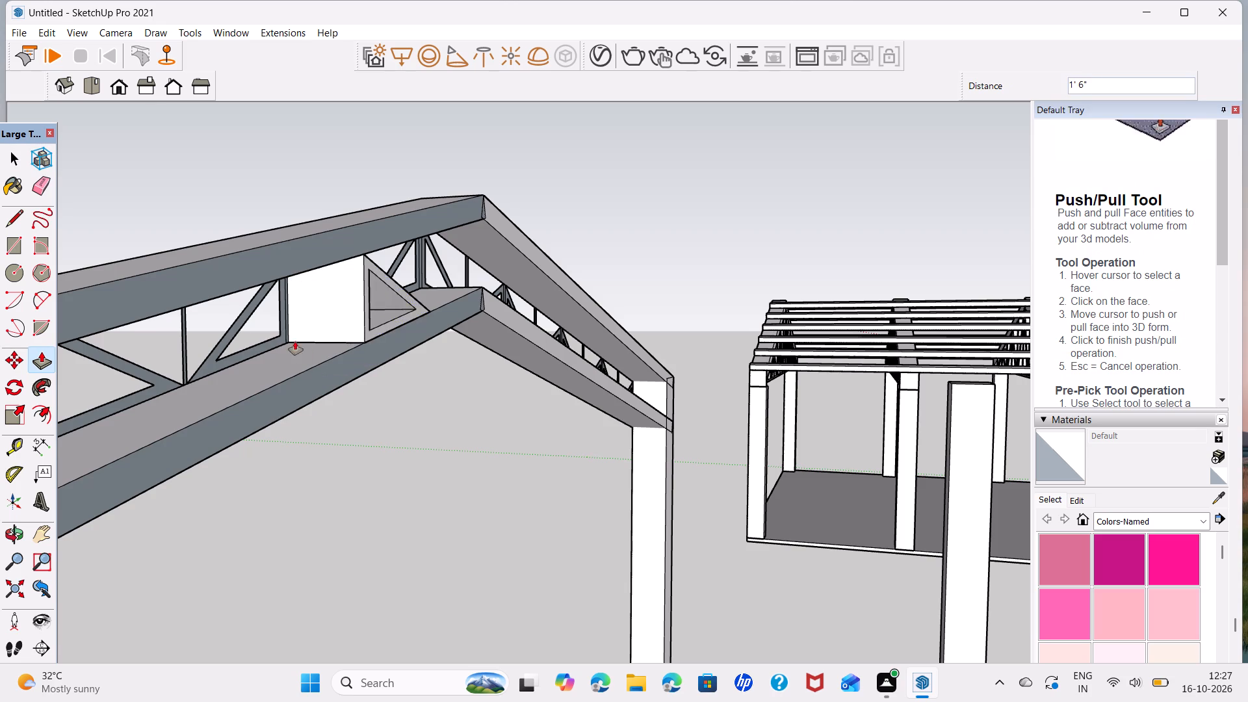
{"action": "scroll", "coordinate": [288, 331], "scroll_direction": "up", "scroll_amount": 5}
{"action": "double_click", "coordinate": [287, 324]}
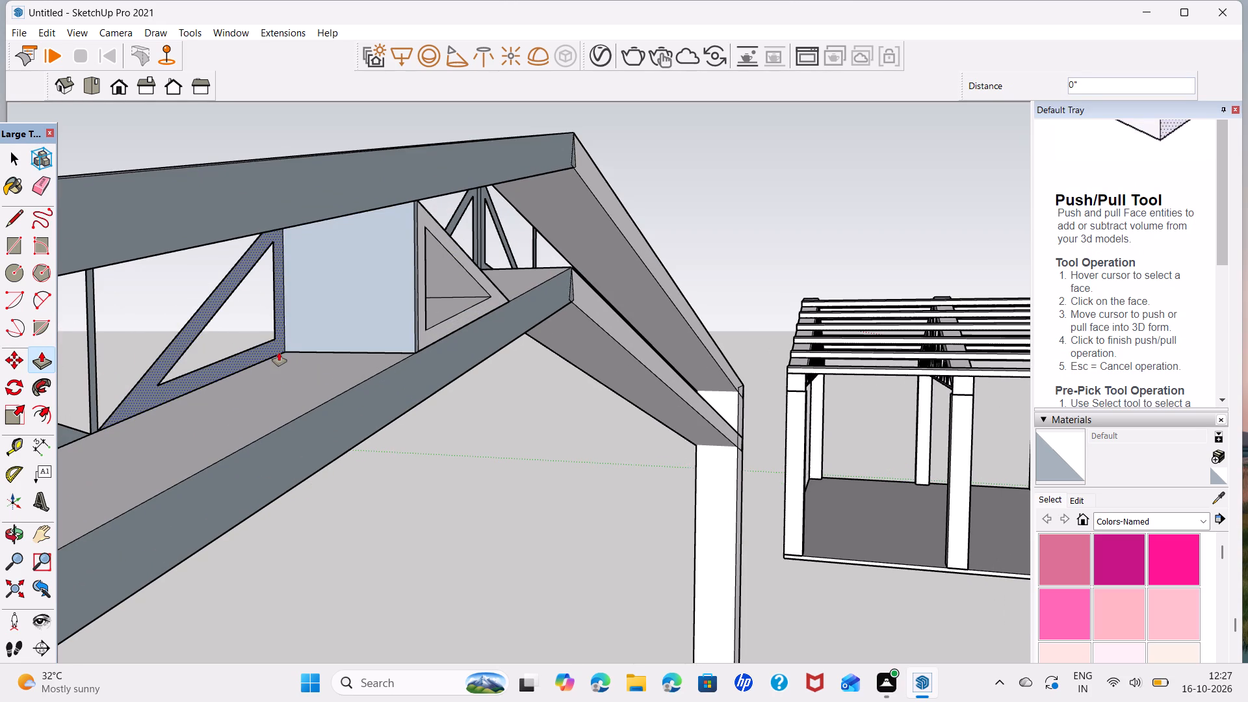
{"action": "double_click", "coordinate": [279, 352]}
{"action": "scroll", "coordinate": [144, 404], "scroll_direction": "down", "scroll_amount": 2}
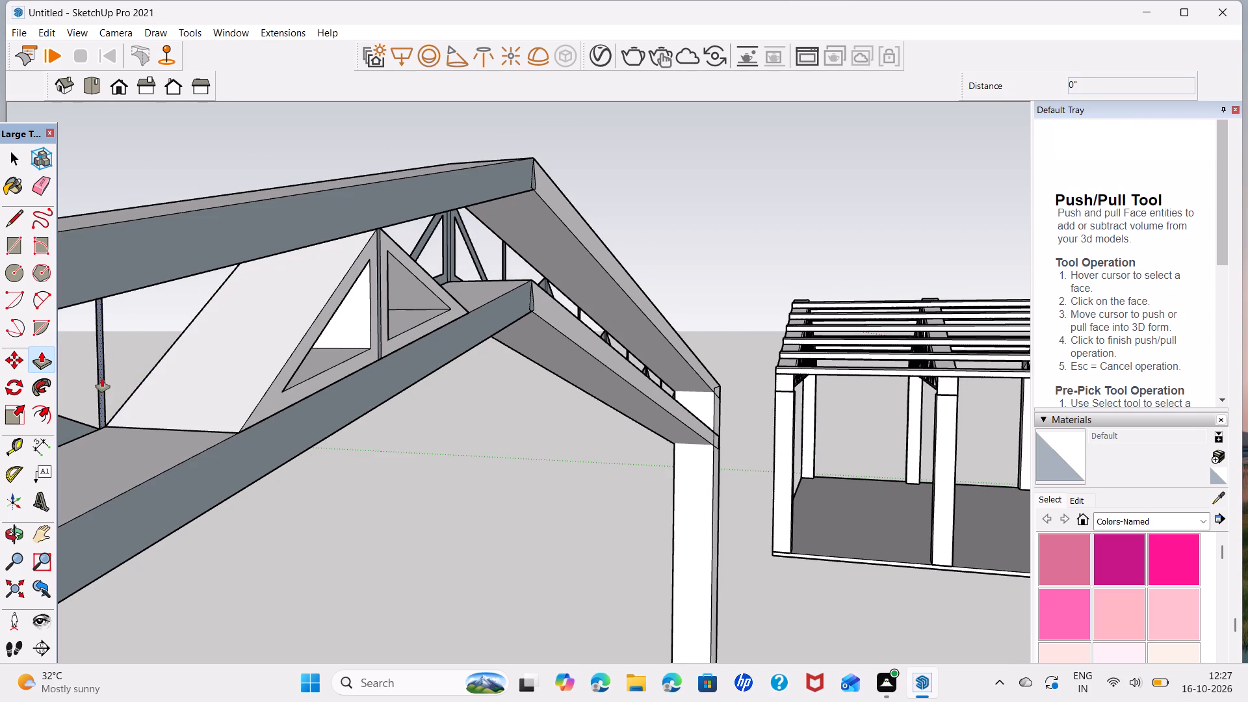
{"action": "double_click", "coordinate": [101, 378]}
Push/pull the second pair of triangular frames on the right slope, their centre post and the following strut by the same 1' 6".
{"action": "scroll", "coordinate": [145, 409], "scroll_direction": "down", "scroll_amount": 1}
{"action": "middle_click_drag", "start_coordinate": [145, 409], "coordinate": [203, 370], "text": "shift"}
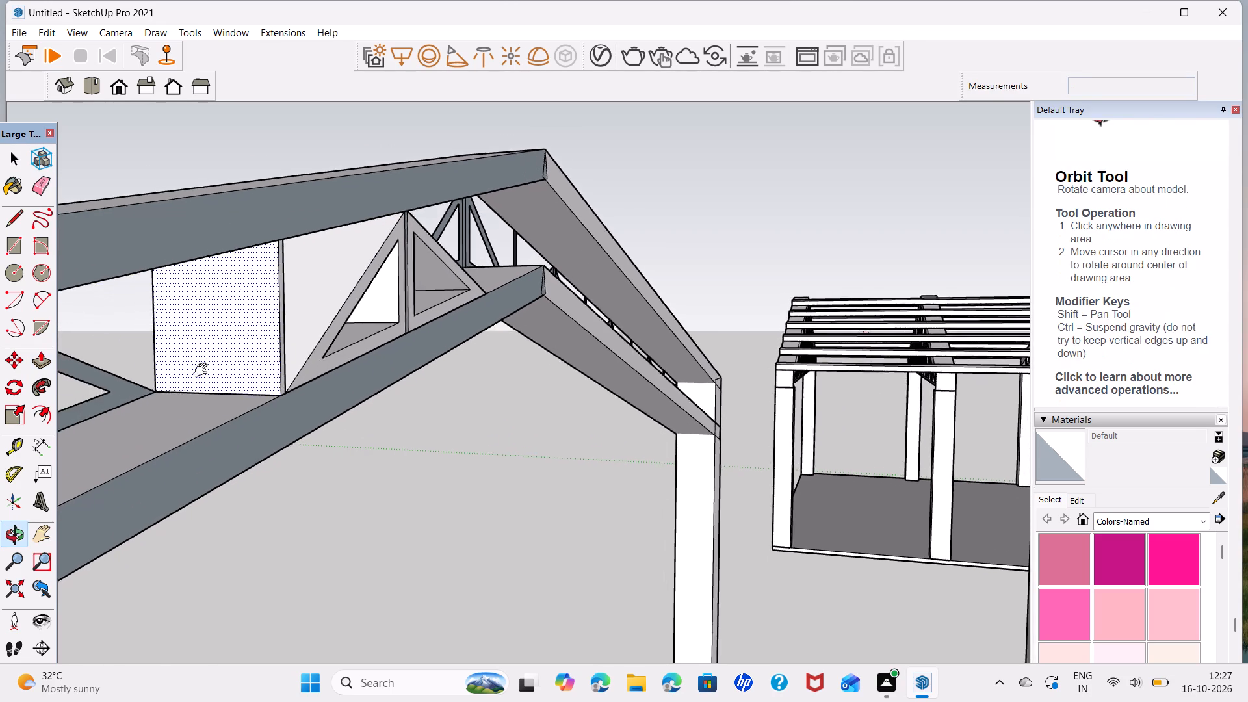
{"action": "middle_click_drag", "start_coordinate": [203, 370], "coordinate": [442, 315], "text": "shift"}
{"action": "double_click", "coordinate": [266, 382]}
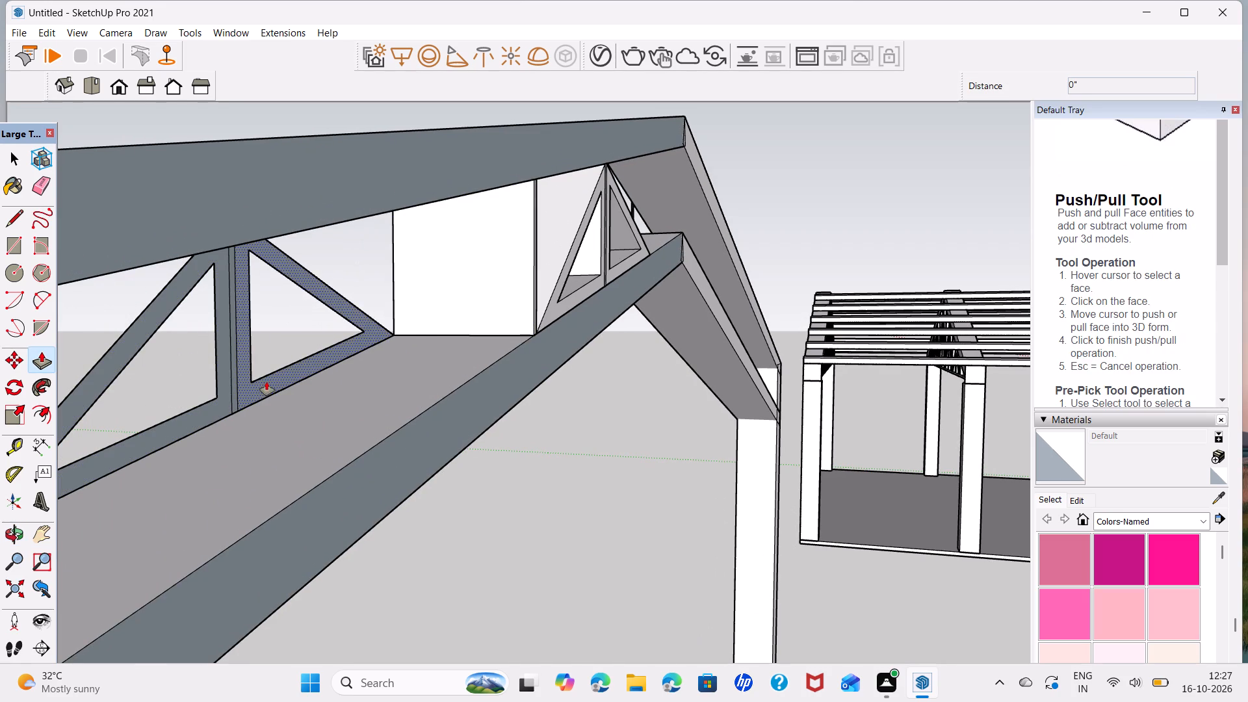
{"action": "double_click", "coordinate": [237, 406]}
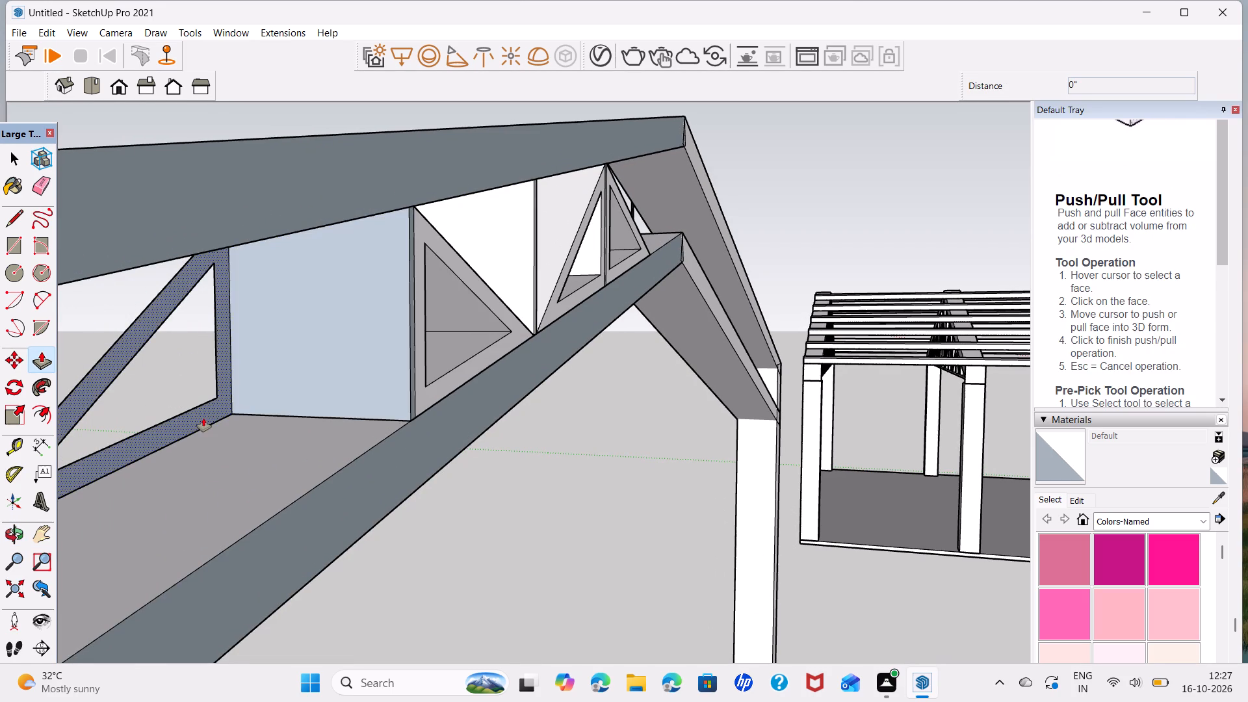
{"action": "double_click", "coordinate": [203, 418]}
{"action": "scroll", "coordinate": [231, 434], "scroll_direction": "down", "scroll_amount": 2}
{"action": "middle_click_drag", "start_coordinate": [231, 434], "coordinate": [485, 260], "text": "shift"}
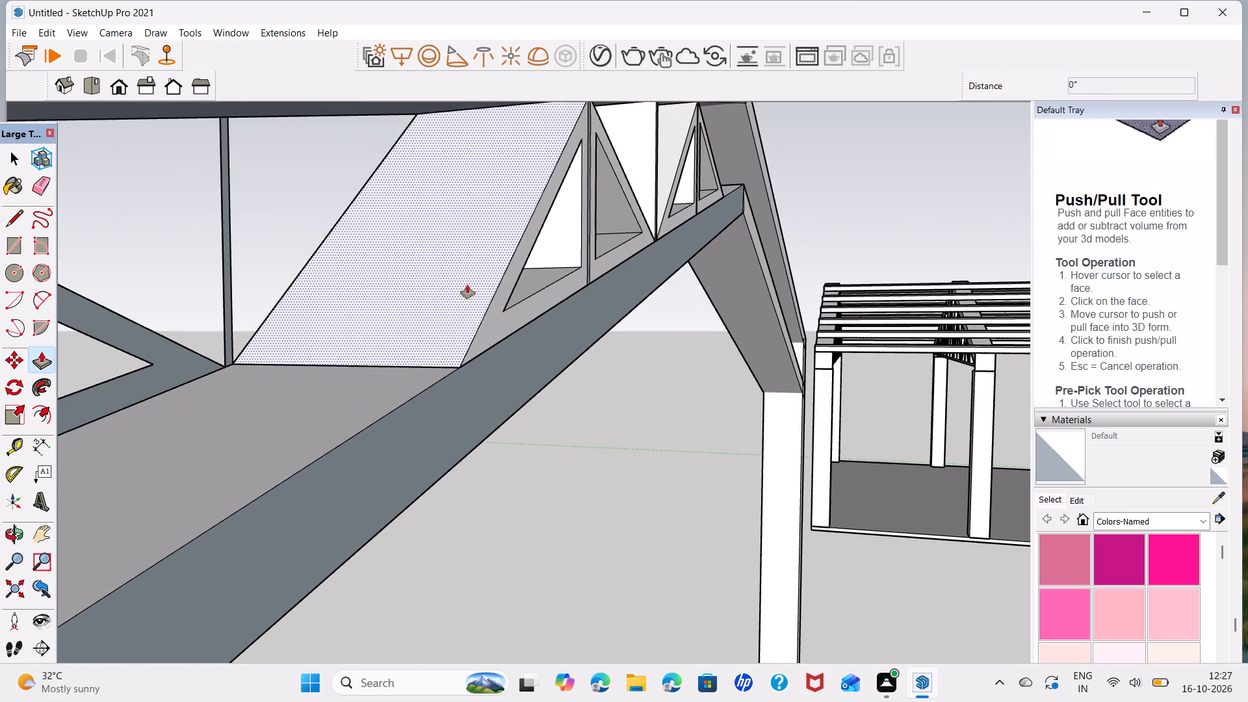
{"action": "double_click", "coordinate": [233, 357]}
Push/pull the third pair of frames on the right slope, their post, the last strut and the end triangle by 1' 6".
{"action": "double_click", "coordinate": [189, 371]}
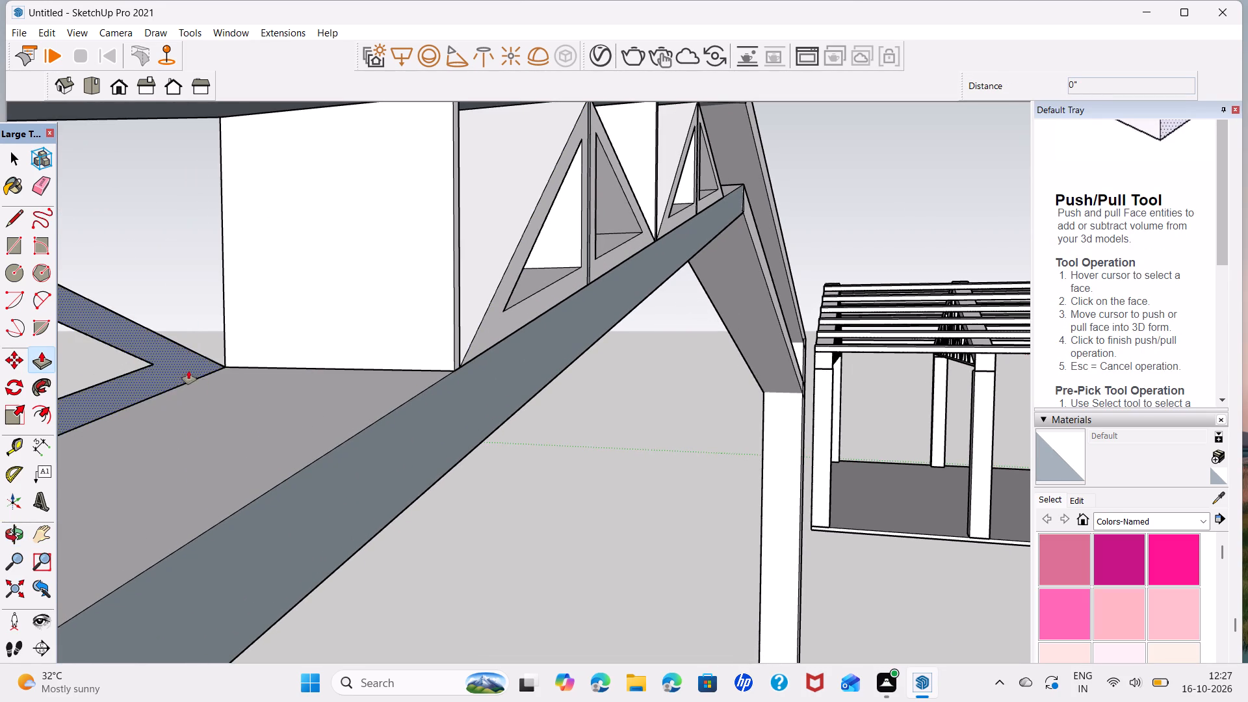
{"action": "scroll", "coordinate": [254, 394], "scroll_direction": "down", "scroll_amount": 5}
{"action": "middle_click_drag", "start_coordinate": [230, 411], "coordinate": [440, 309]}
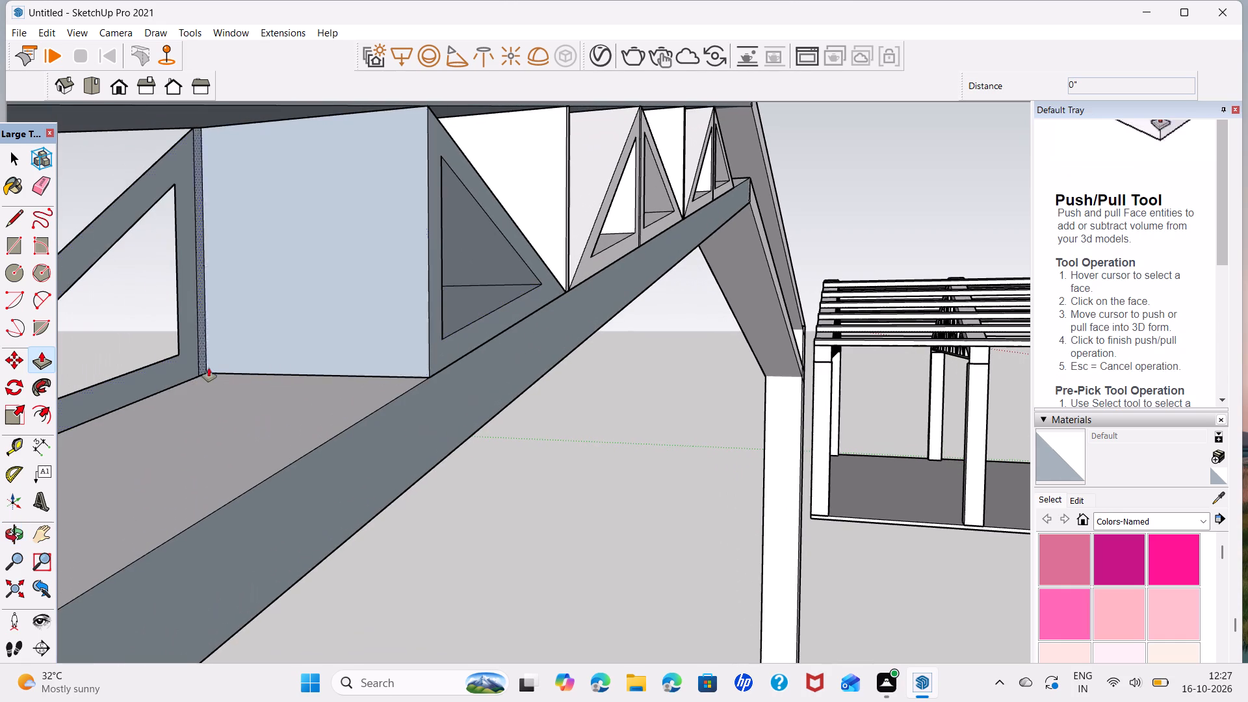
{"action": "left_click", "coordinate": [201, 358]}
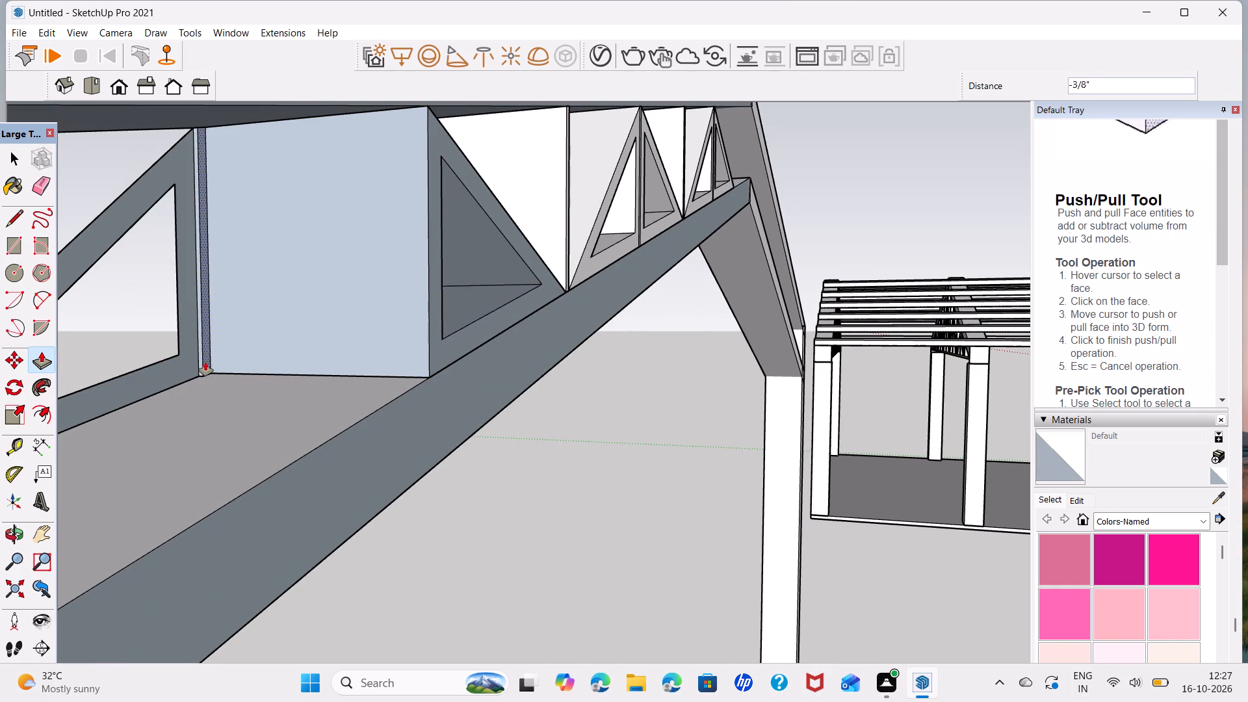
{"action": "left_click", "coordinate": [426, 378]}
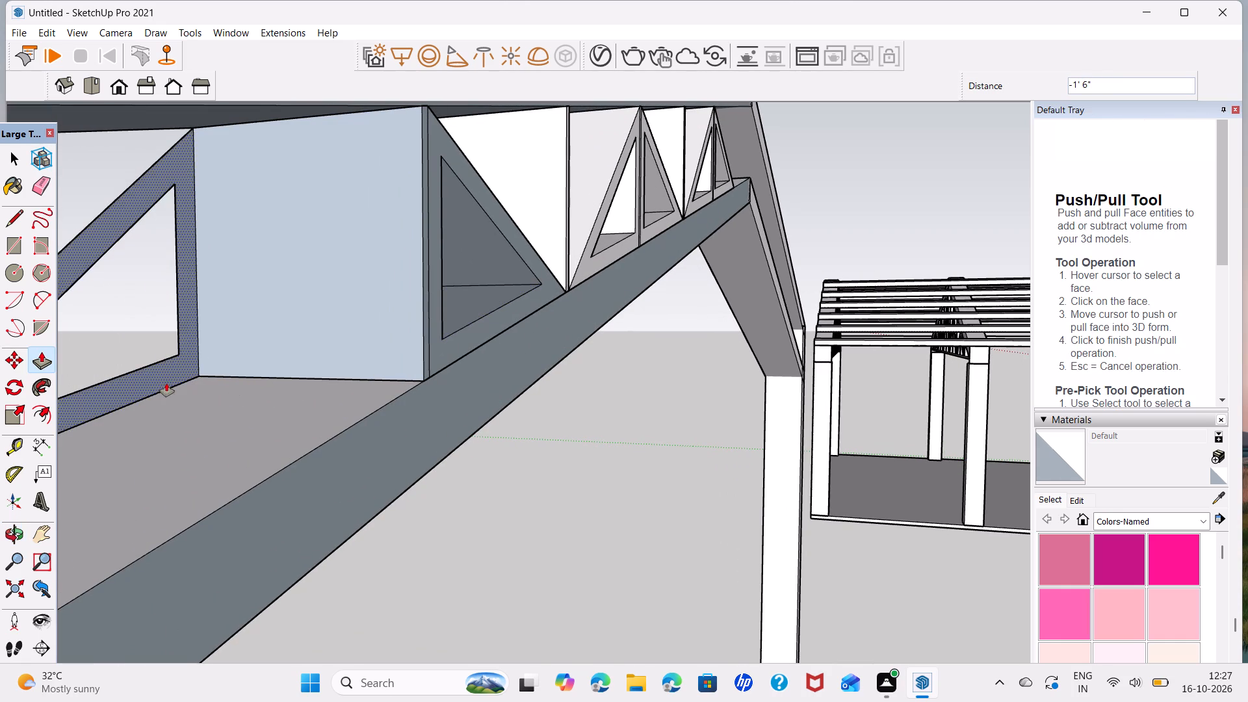
{"action": "double_click", "coordinate": [165, 382]}
{"action": "scroll", "coordinate": [231, 381], "scroll_direction": "down", "scroll_amount": 6}
{"action": "middle_click_drag", "start_coordinate": [190, 391], "coordinate": [434, 317], "text": "shift"}
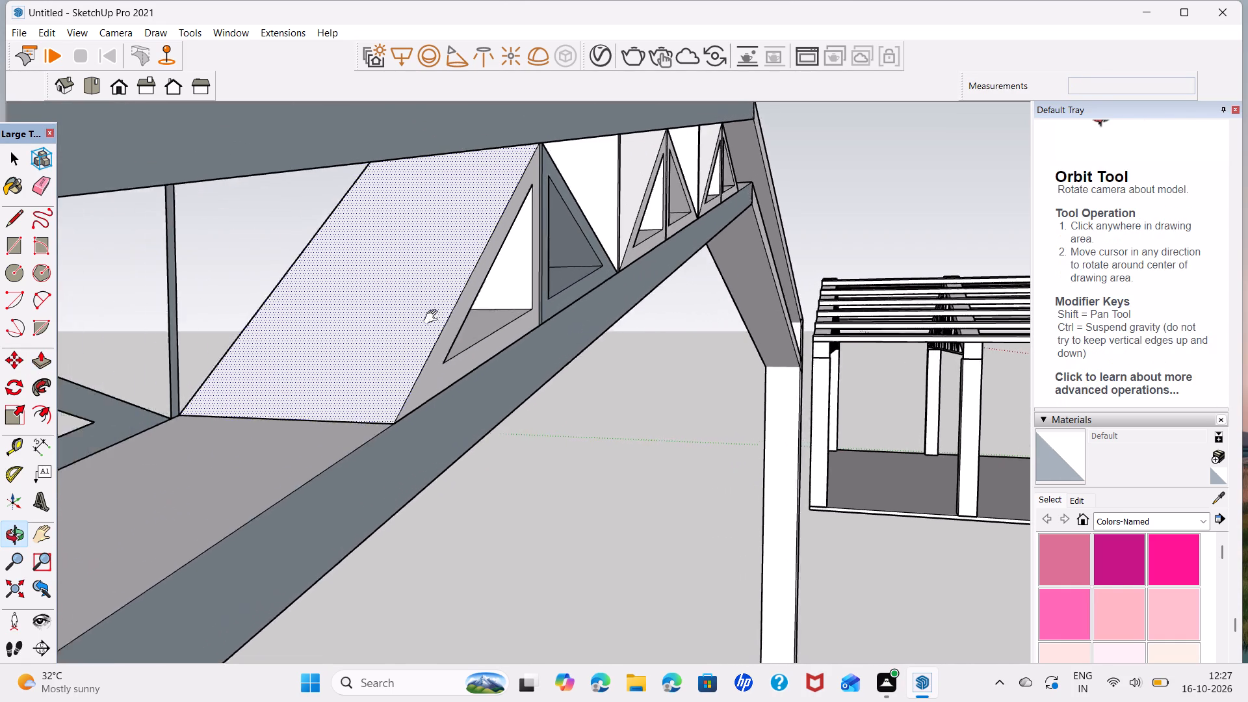
{"action": "middle_click_drag", "start_coordinate": [434, 317], "coordinate": [543, 308], "text": "shift"}
{"action": "double_click", "coordinate": [307, 394]}
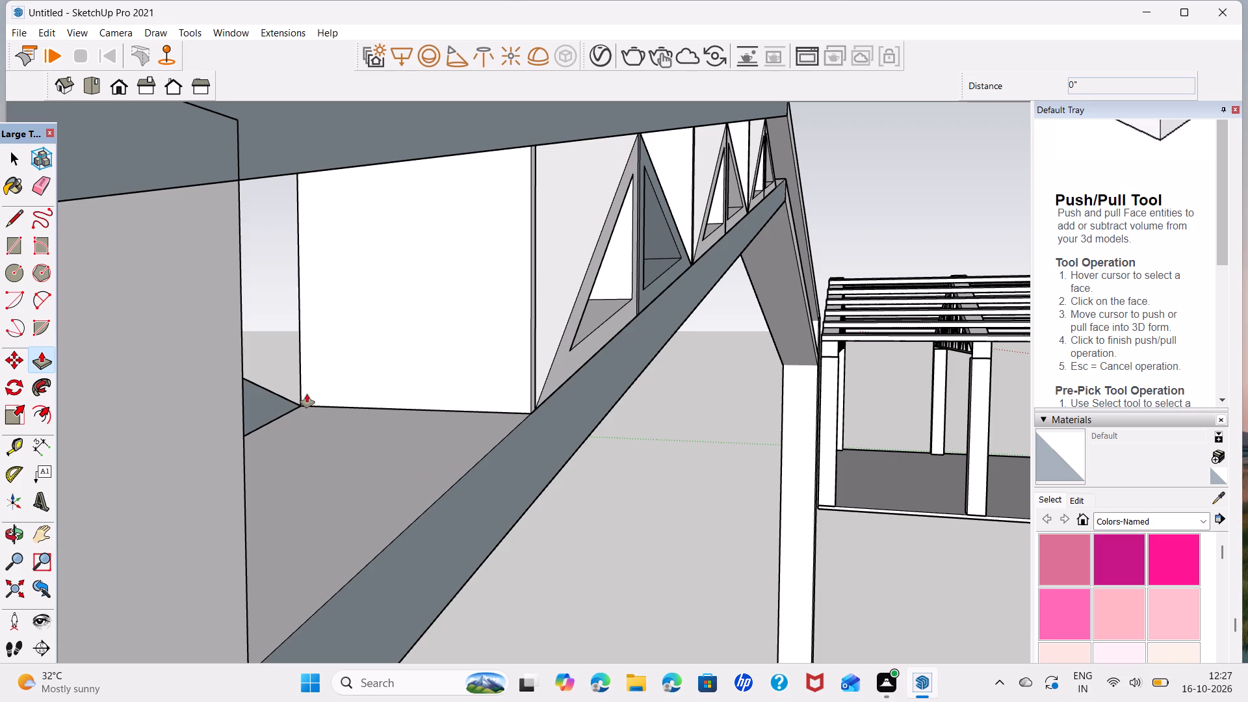
{"action": "double_click", "coordinate": [266, 409]}
{"action": "scroll", "coordinate": [411, 398], "scroll_direction": "down", "scroll_amount": 14}
{"action": "middle_click_drag", "start_coordinate": [315, 395], "coordinate": [414, 443]}
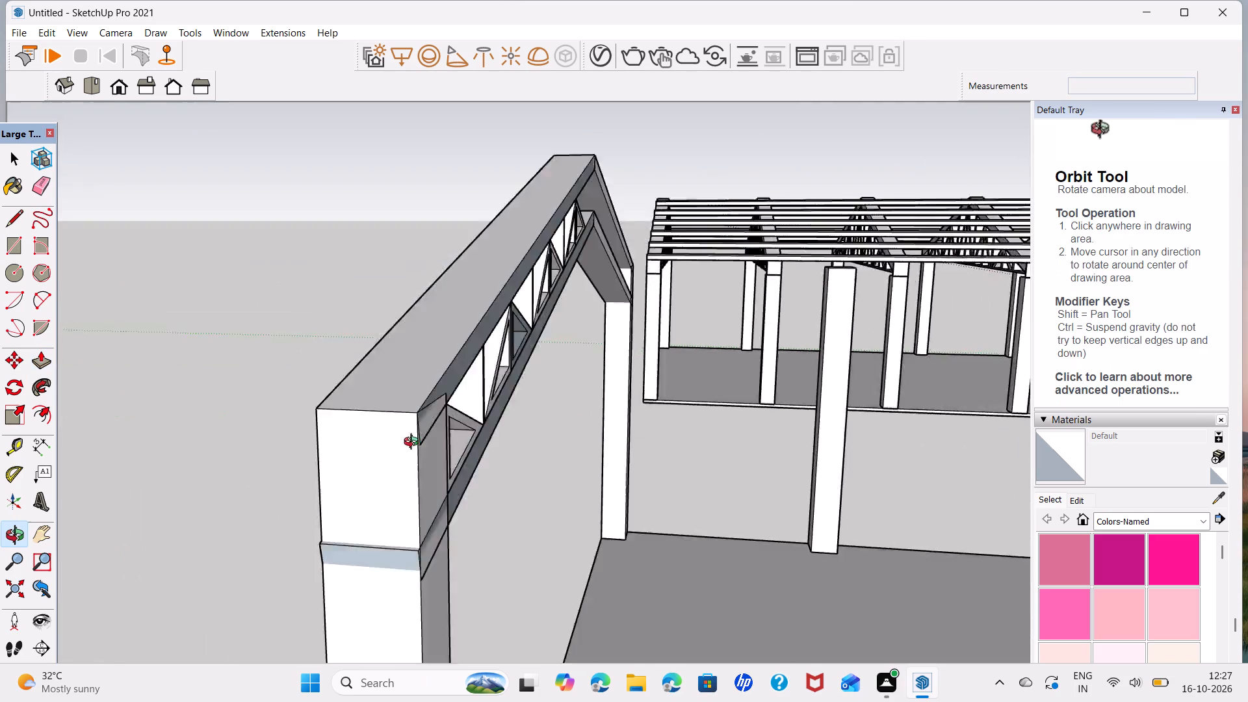
{"action": "middle_click_drag", "start_coordinate": [414, 443], "coordinate": [837, 360]}
{"action": "scroll", "coordinate": [499, 334], "scroll_direction": "up", "scroll_amount": 2}
{"action": "scroll", "coordinate": [516, 342], "scroll_direction": "down", "scroll_amount": 5}
{"action": "middle_click_drag", "start_coordinate": [523, 353], "coordinate": [674, 370]}
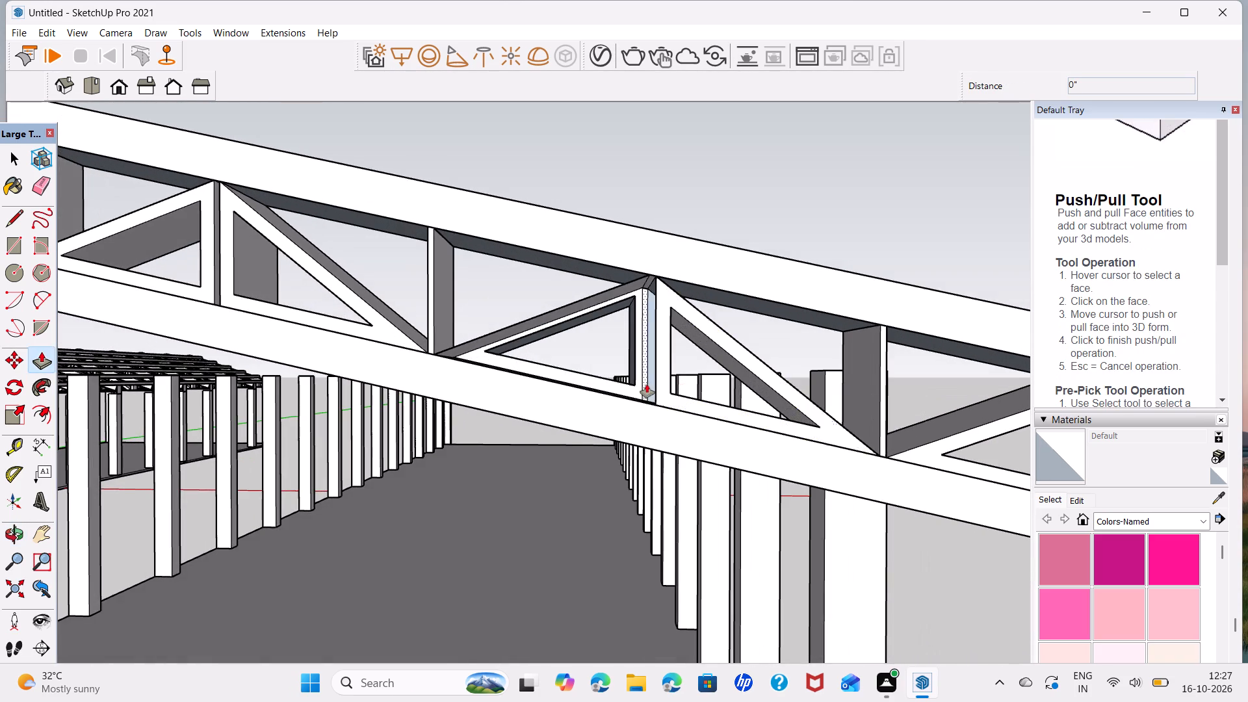
Push/pull the recessed centre post on the right slope and the triangular frame beside it by 1' 6".
{"action": "scroll", "coordinate": [642, 384], "scroll_direction": "down", "scroll_amount": 3}
{"action": "middle_click", "coordinate": [630, 380]}
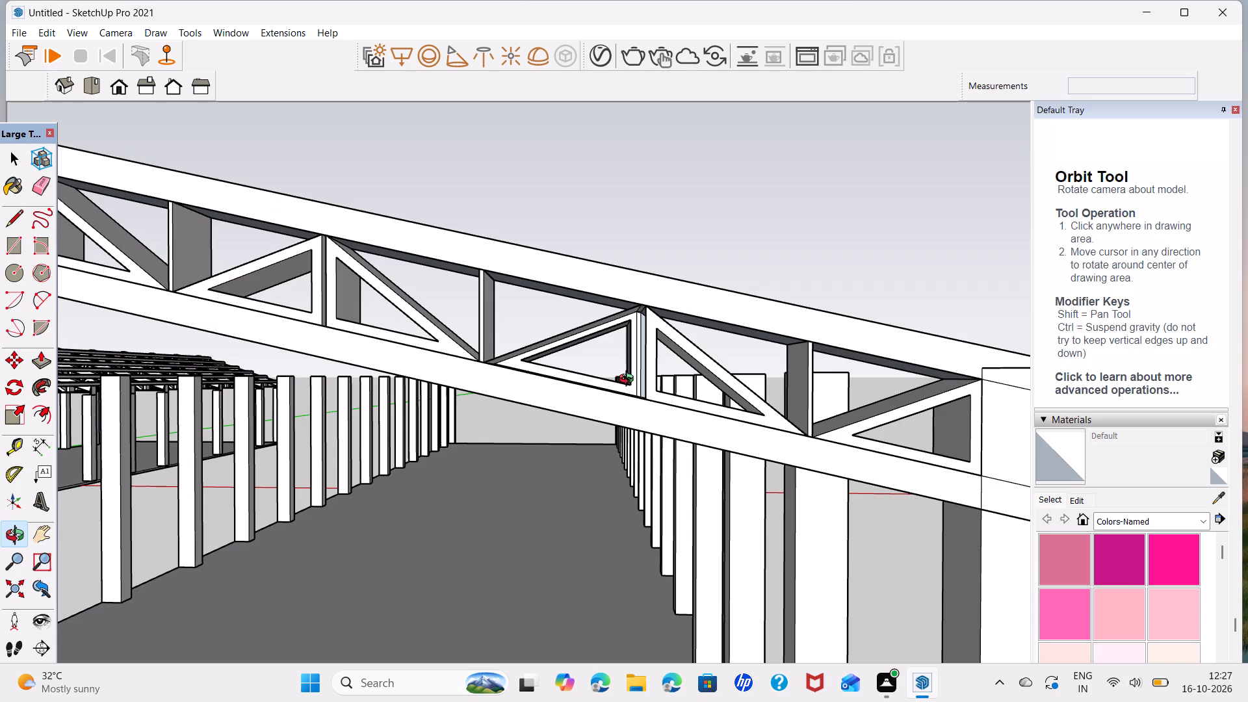
{"action": "scroll", "coordinate": [639, 387], "scroll_direction": "up", "scroll_amount": 5}
{"action": "left_click", "coordinate": [639, 387]}
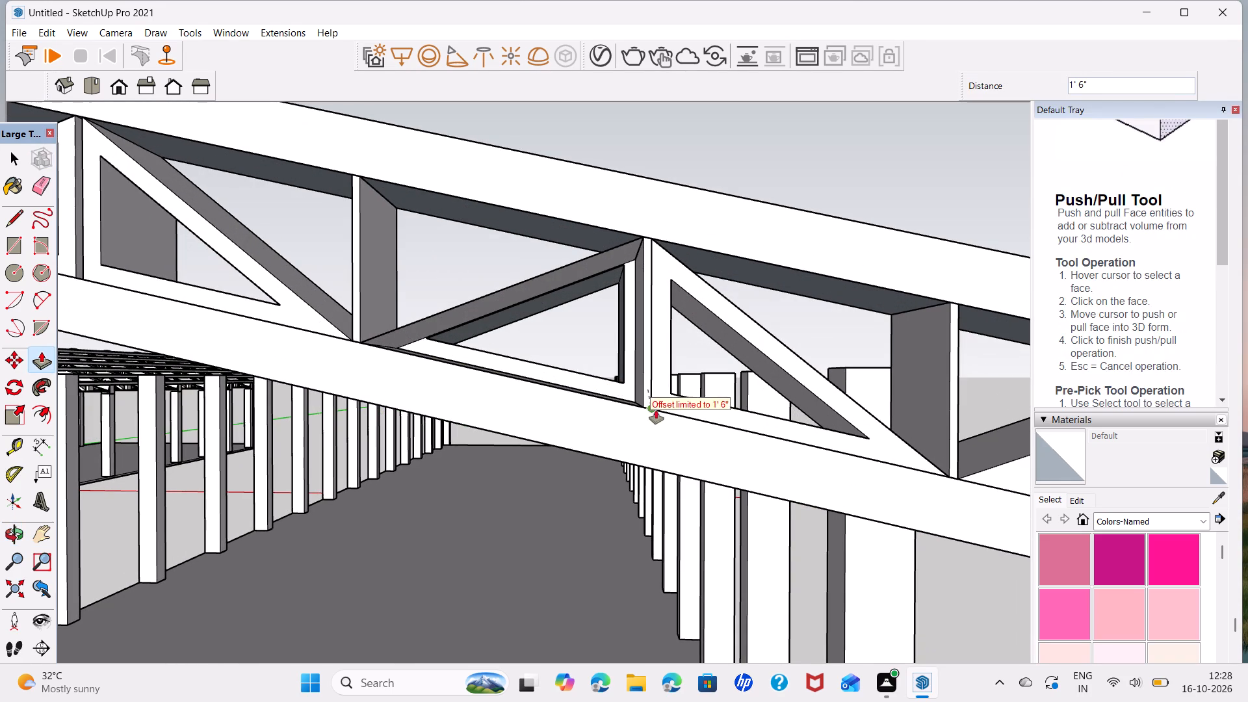
{"action": "left_click", "coordinate": [656, 410]}
{"action": "left_click", "coordinate": [634, 380]}
{"action": "left_click", "coordinate": [649, 409]}
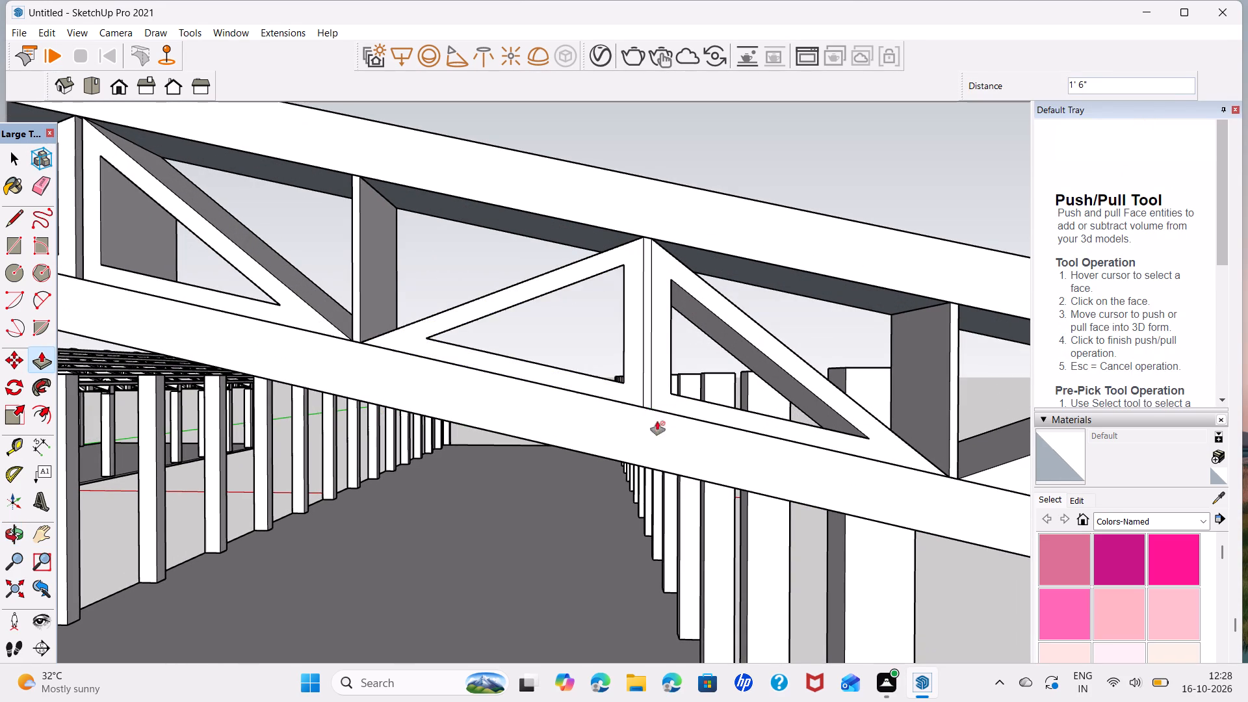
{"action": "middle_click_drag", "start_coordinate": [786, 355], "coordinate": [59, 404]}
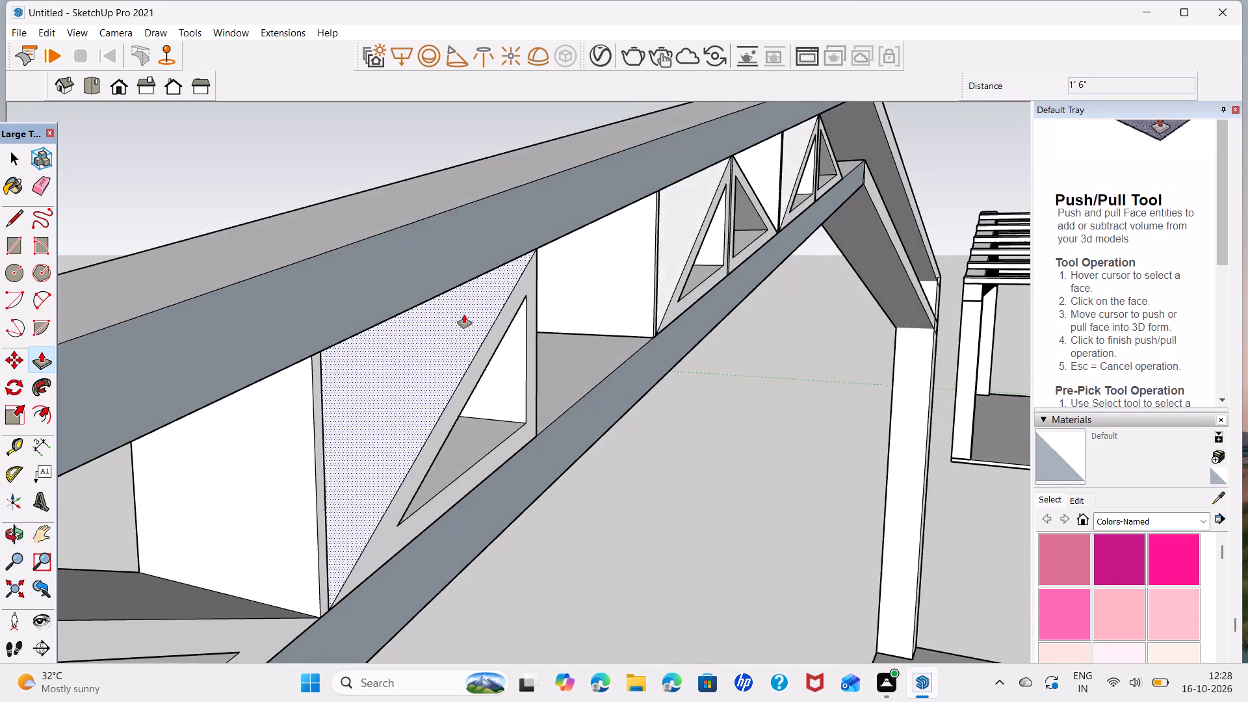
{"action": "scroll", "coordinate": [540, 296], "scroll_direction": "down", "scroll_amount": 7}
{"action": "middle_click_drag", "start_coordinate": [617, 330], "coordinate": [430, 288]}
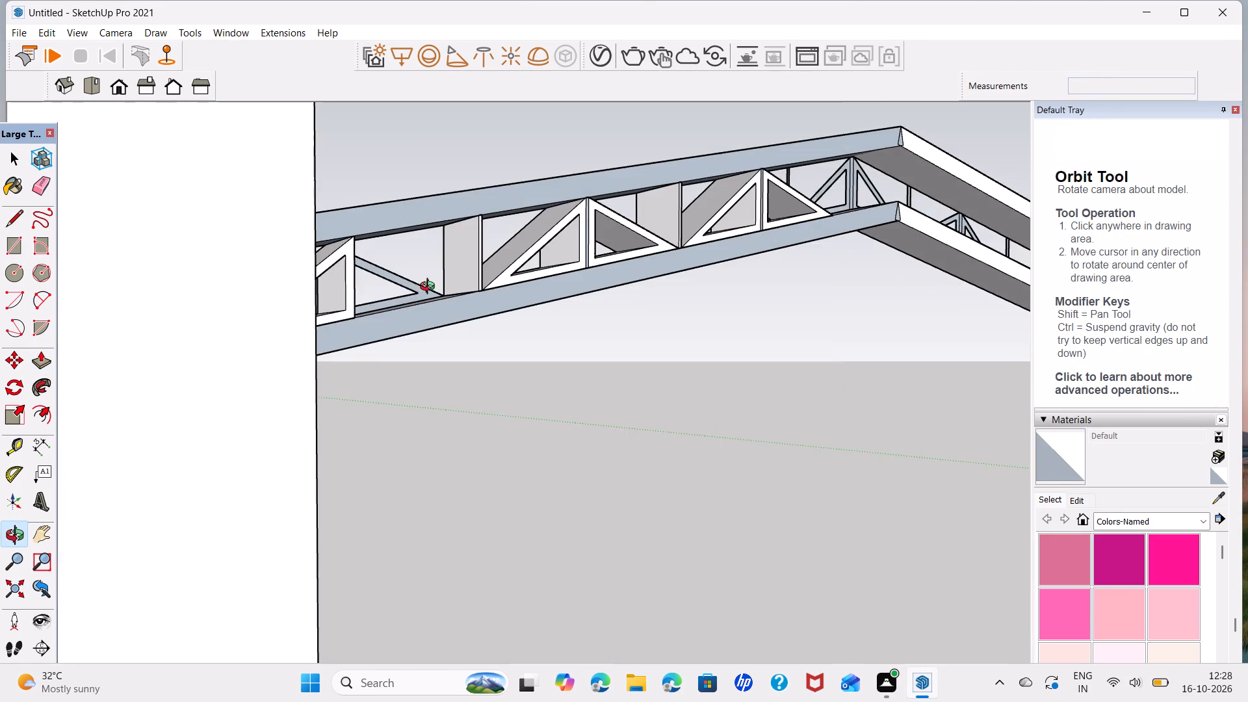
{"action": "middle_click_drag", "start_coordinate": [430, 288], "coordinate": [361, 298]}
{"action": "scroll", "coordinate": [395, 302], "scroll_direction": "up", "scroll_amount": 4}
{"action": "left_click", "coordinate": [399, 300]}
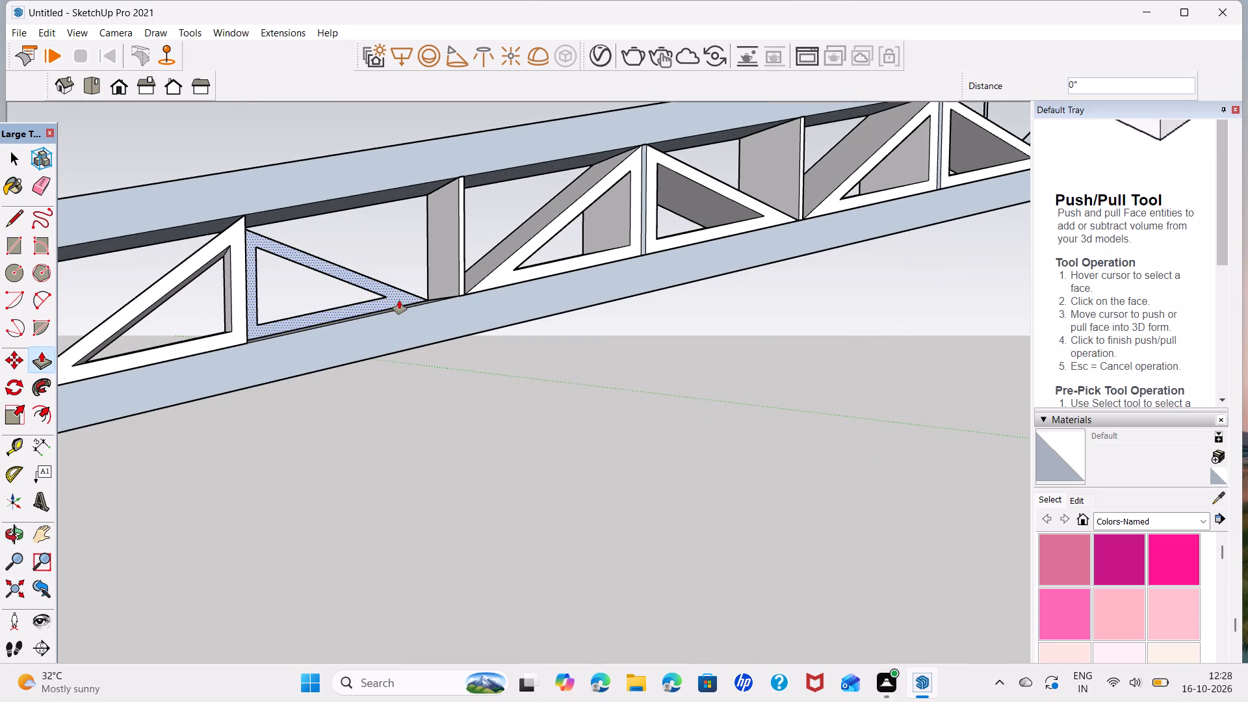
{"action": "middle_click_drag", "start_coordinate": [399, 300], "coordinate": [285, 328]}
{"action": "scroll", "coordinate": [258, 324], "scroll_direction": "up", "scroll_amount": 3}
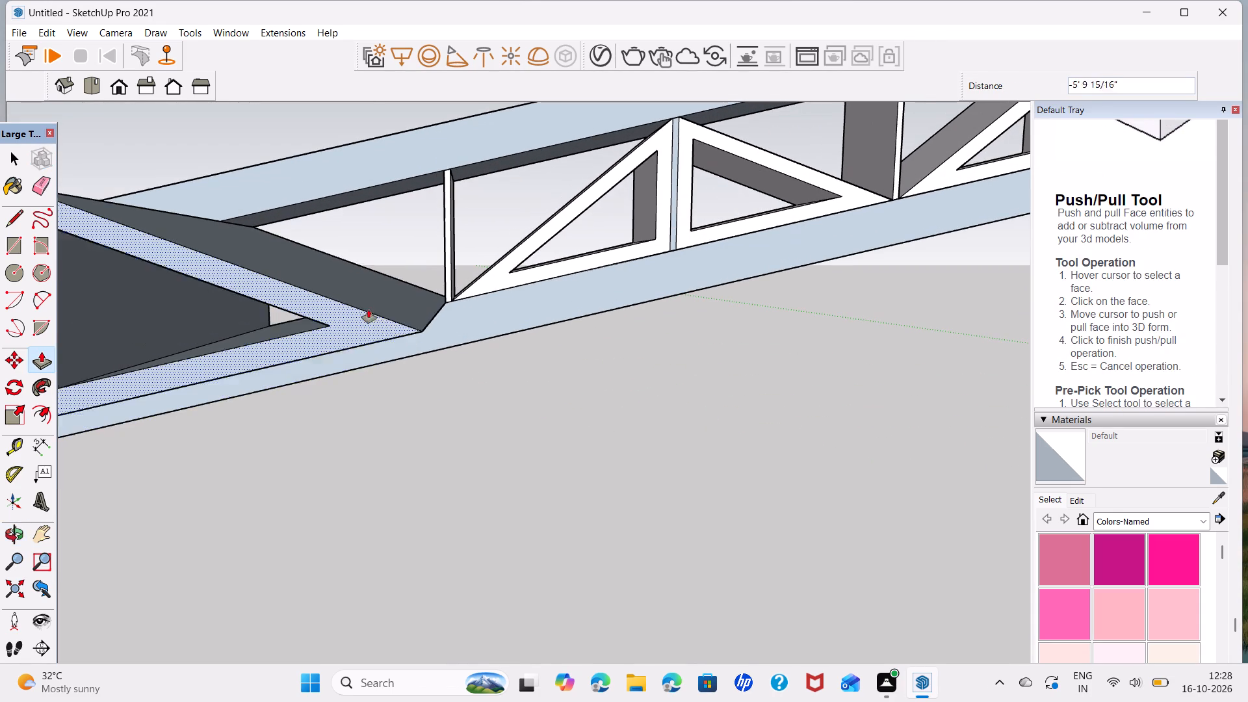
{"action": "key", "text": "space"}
From the truss's front side, push/pull the recessed centre post near the column by 1' 6" and bring the adjoining recessed triangular frame flush with it.
{"action": "scroll", "coordinate": [255, 323], "scroll_direction": "up", "scroll_amount": 2}
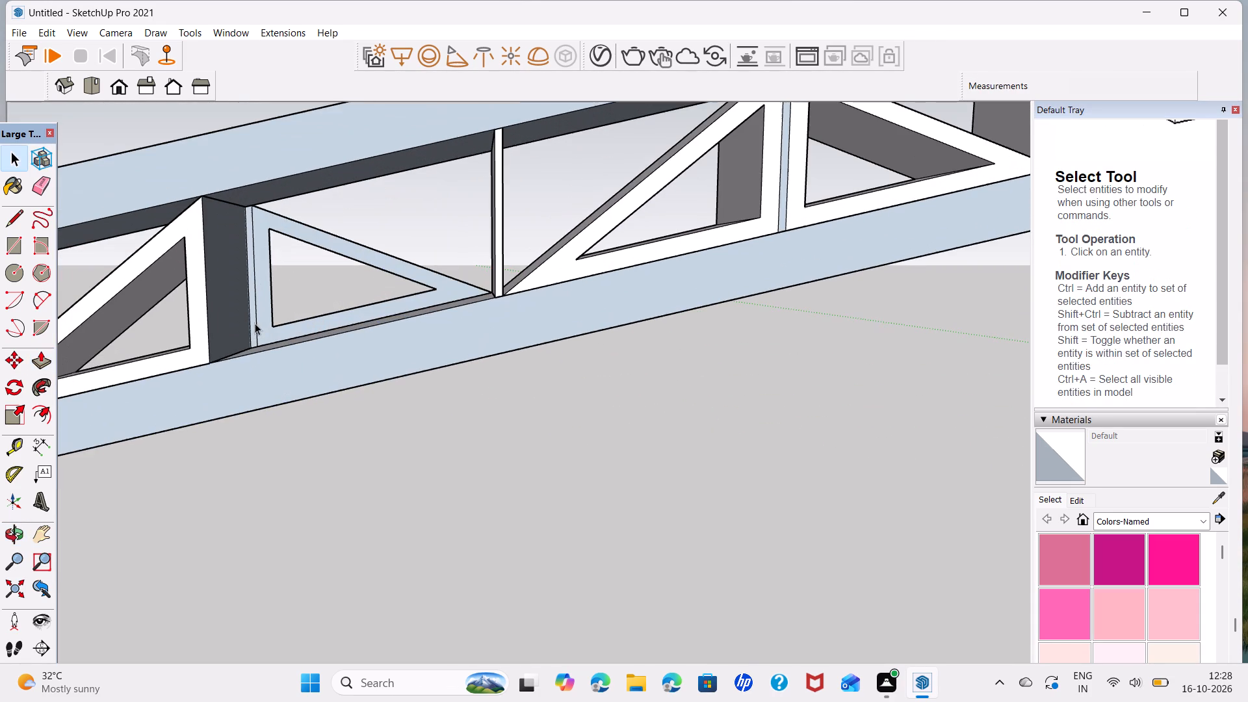
{"action": "left_click", "coordinate": [255, 323]}
{"action": "left_click", "coordinate": [252, 323]}
{"action": "scroll", "coordinate": [252, 323], "scroll_direction": "up", "scroll_amount": 3}
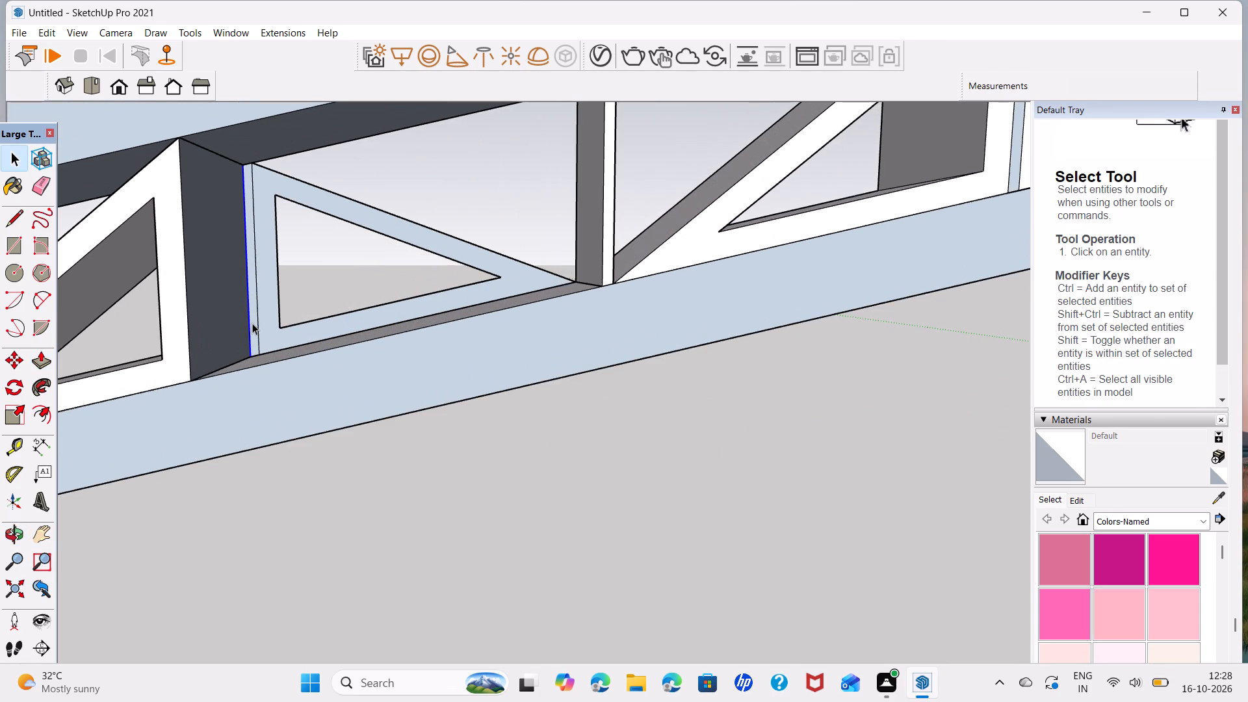
{"action": "key", "text": "p"}
{"action": "left_click", "coordinate": [253, 333]}
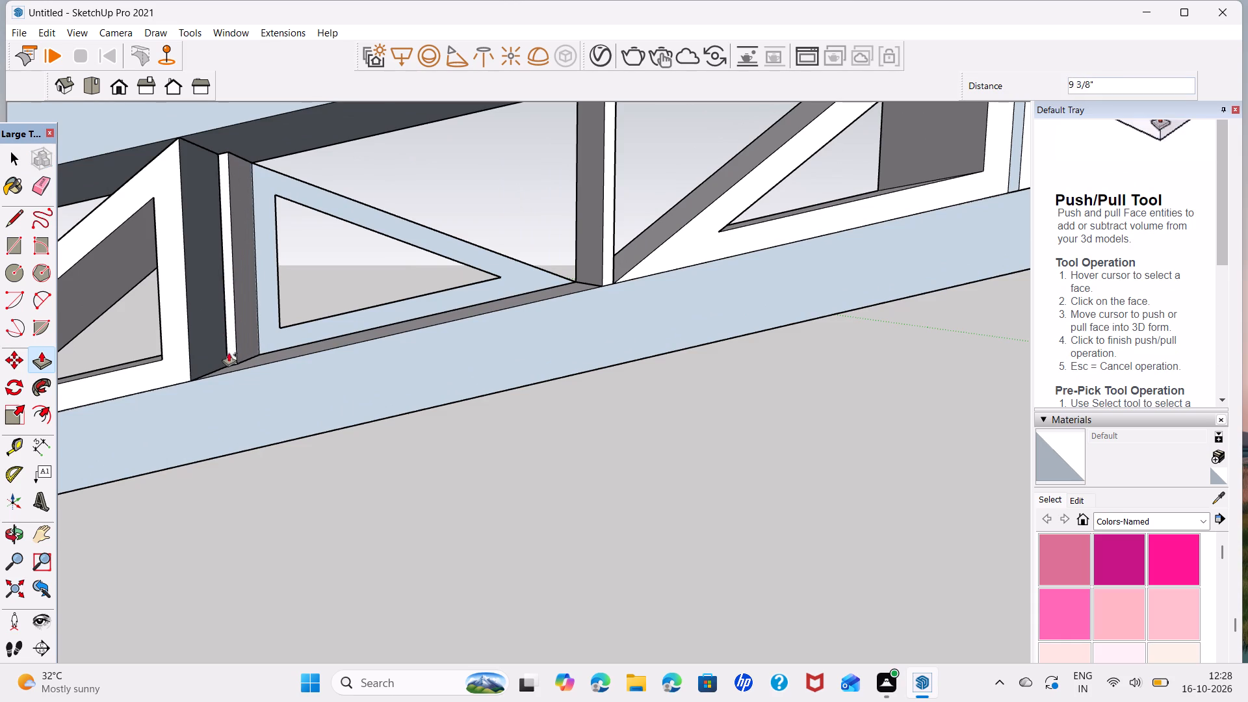
{"action": "left_click", "coordinate": [614, 285]}
{"action": "left_click", "coordinate": [513, 281]}
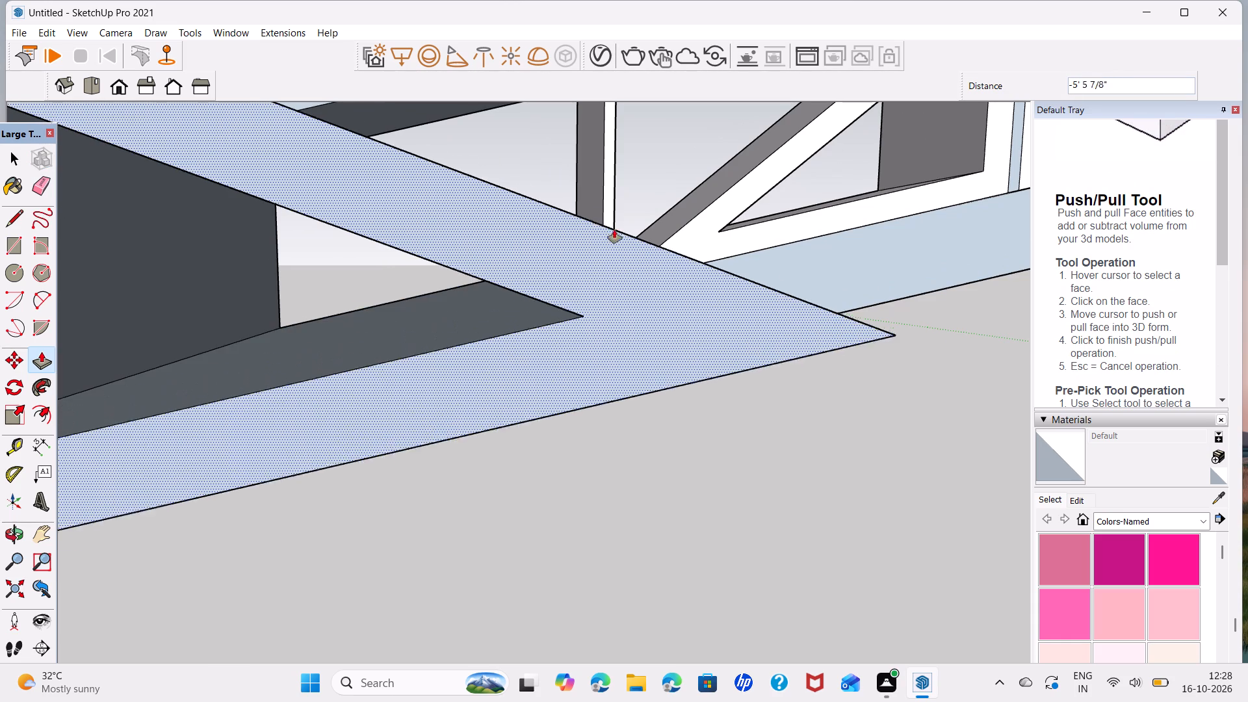
{"action": "scroll", "coordinate": [643, 296], "scroll_direction": "down", "scroll_amount": 7}
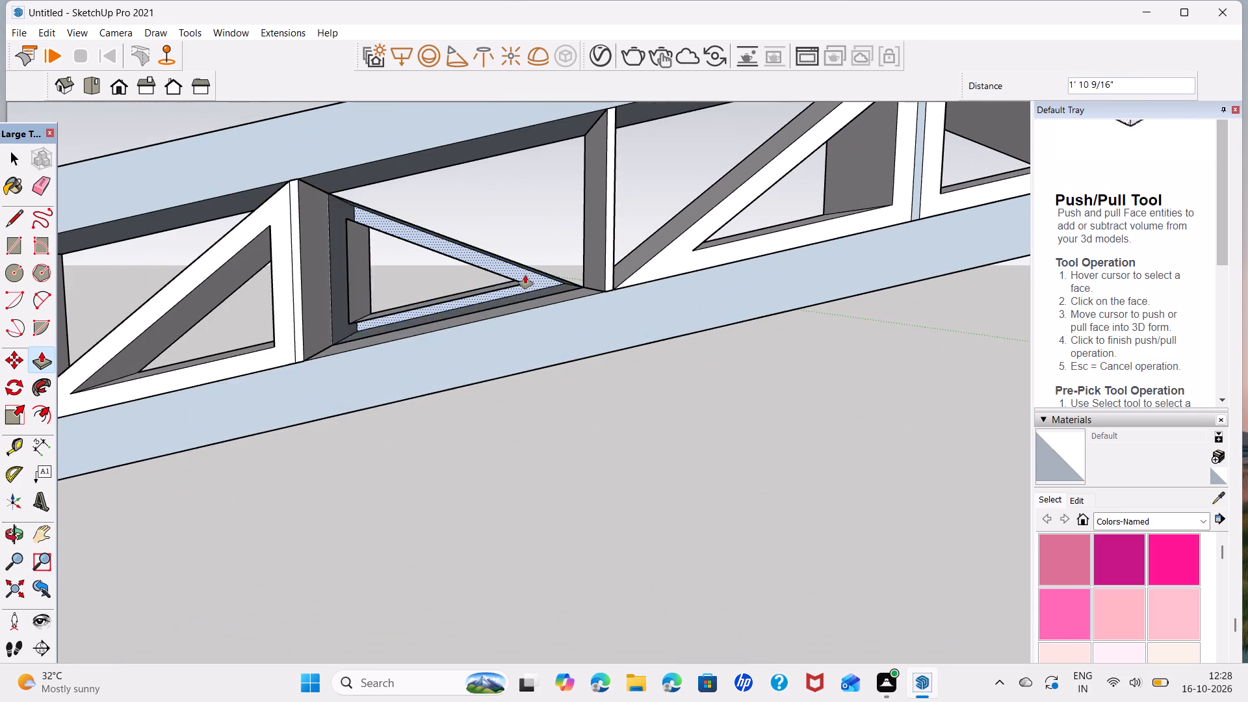
{"action": "left_click_drag", "start_coordinate": [403, 335], "coordinate": [336, 339]}
{"action": "left_click", "coordinate": [300, 344]}
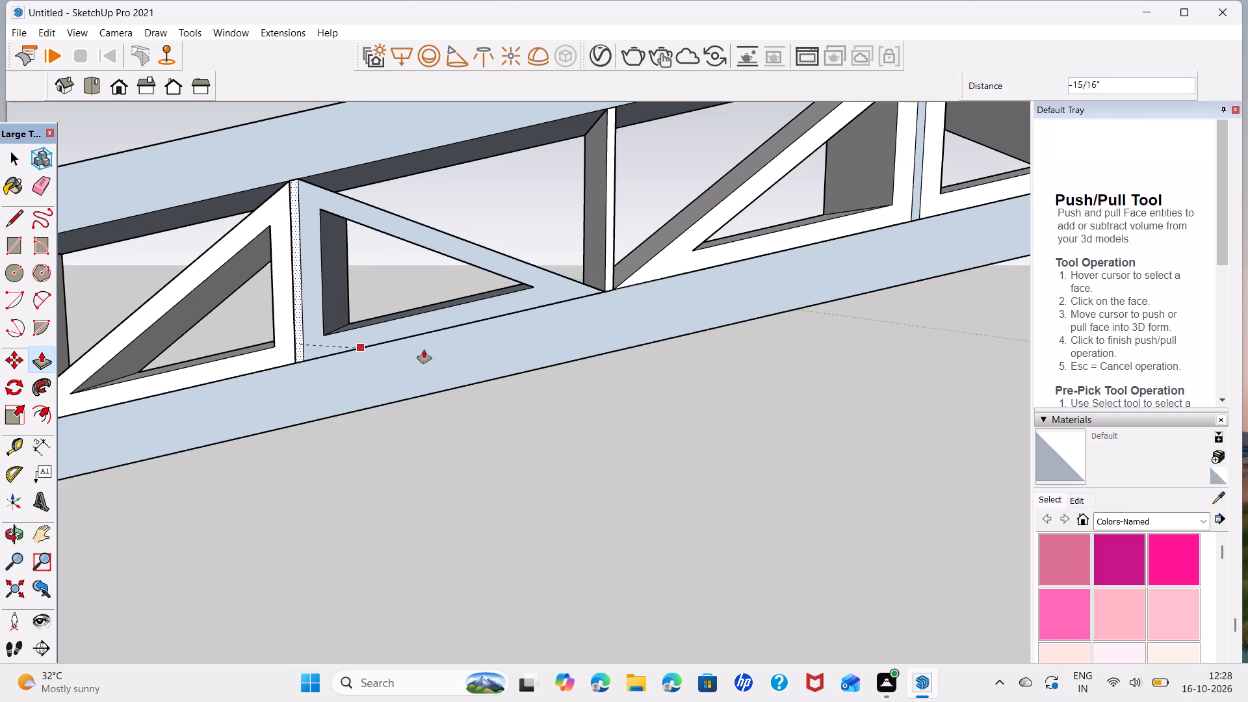
{"action": "key", "text": "space"}
Back on the truss's rear side, push/pull the same triangular frame, recessed beside its centre post, by 1' 6".
{"action": "scroll", "coordinate": [563, 314], "scroll_direction": "down", "scroll_amount": 8}
{"action": "middle_click_drag", "start_coordinate": [691, 265], "coordinate": [523, 356]}
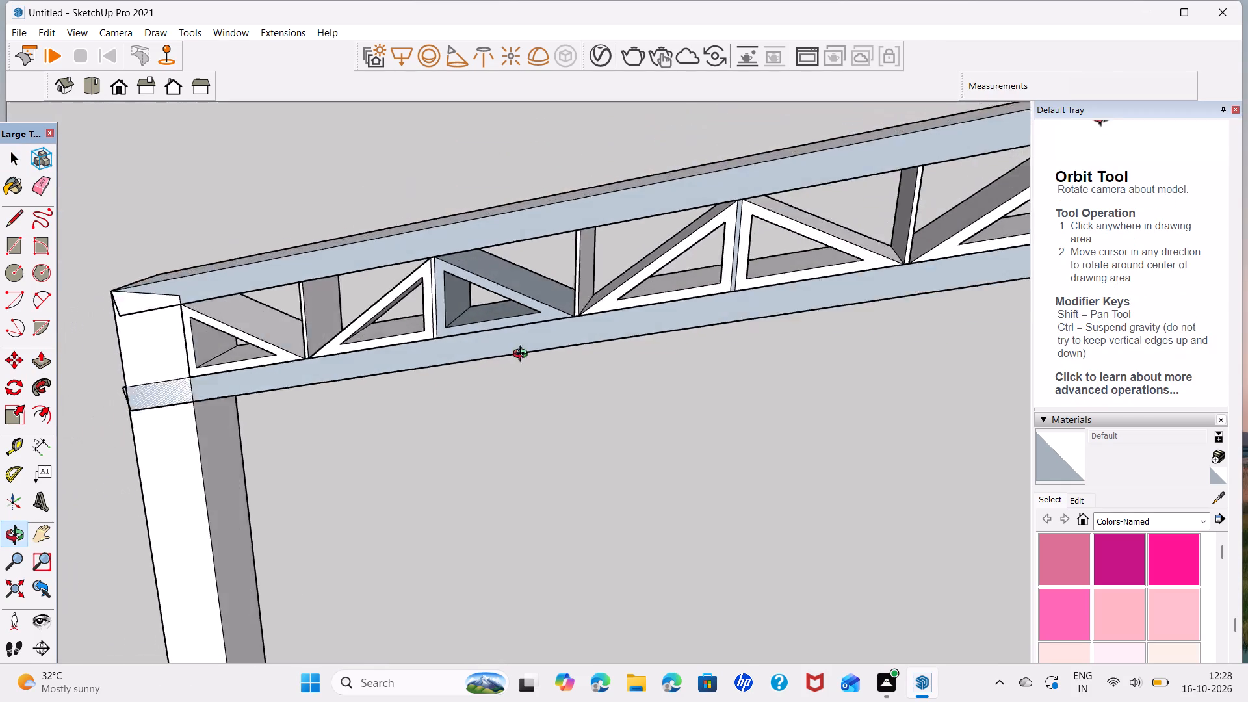
{"action": "middle_click_drag", "start_coordinate": [523, 356], "coordinate": [29, 357]}
{"action": "middle_click_drag", "start_coordinate": [500, 307], "coordinate": [343, 269]}
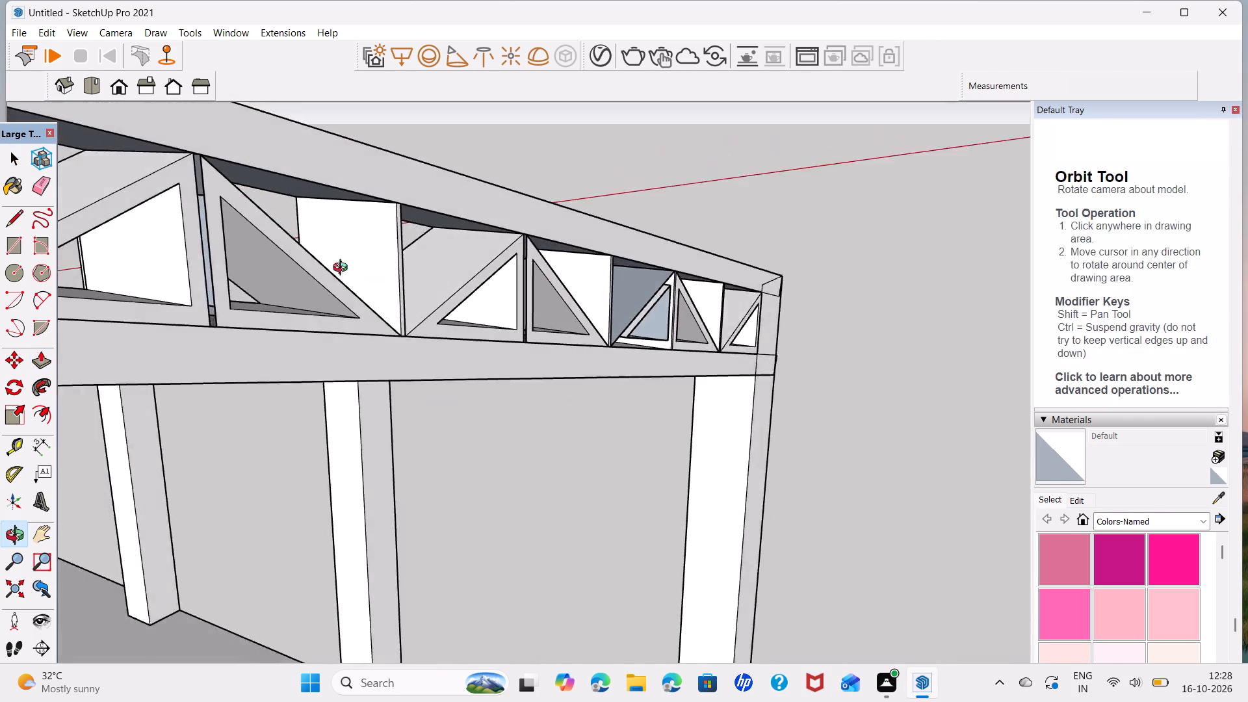
{"action": "middle_click_drag", "start_coordinate": [343, 269], "coordinate": [114, 289]}
{"action": "middle_click_drag", "start_coordinate": [688, 346], "coordinate": [565, 241]}
{"action": "middle_click_drag", "start_coordinate": [867, 406], "coordinate": [829, 404]}
{"action": "scroll", "coordinate": [821, 396], "scroll_direction": "up", "scroll_amount": 4}
{"action": "middle_click_drag", "start_coordinate": [832, 404], "coordinate": [792, 413]}
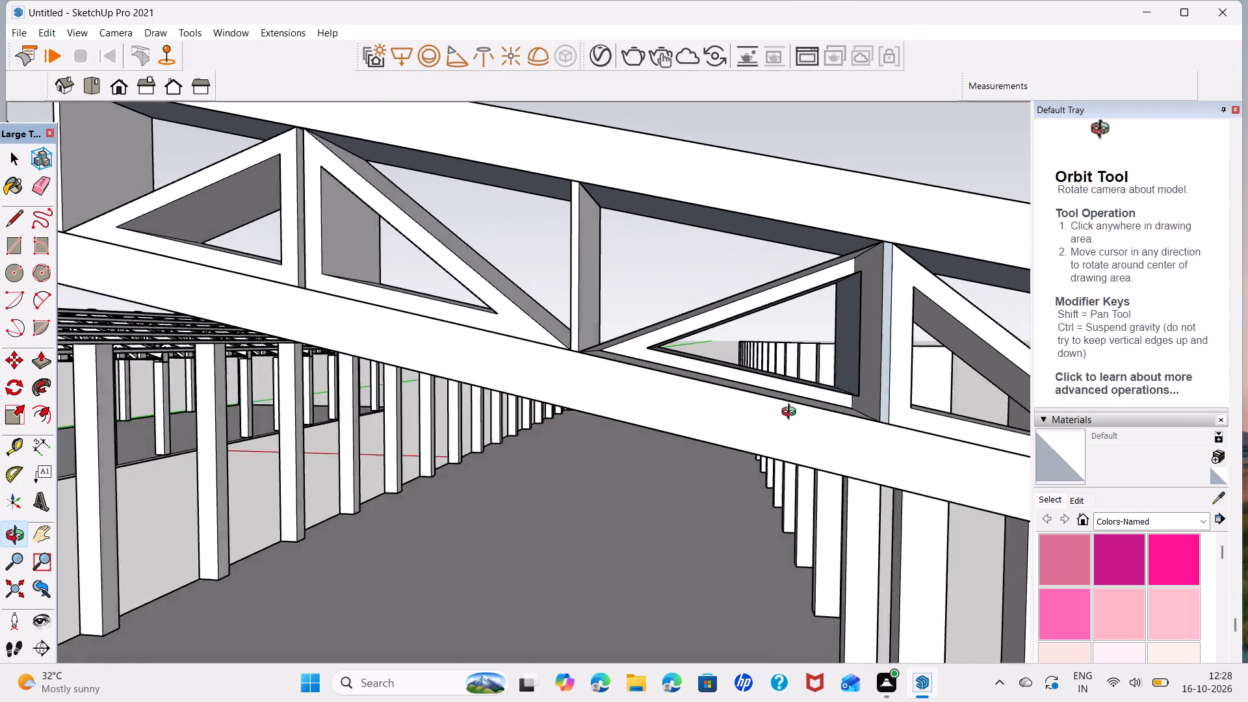
{"action": "middle_click_drag", "start_coordinate": [792, 413], "coordinate": [772, 417]}
{"action": "middle_click_drag", "start_coordinate": [866, 414], "coordinate": [853, 392]}
{"action": "left_click", "coordinate": [859, 393]}
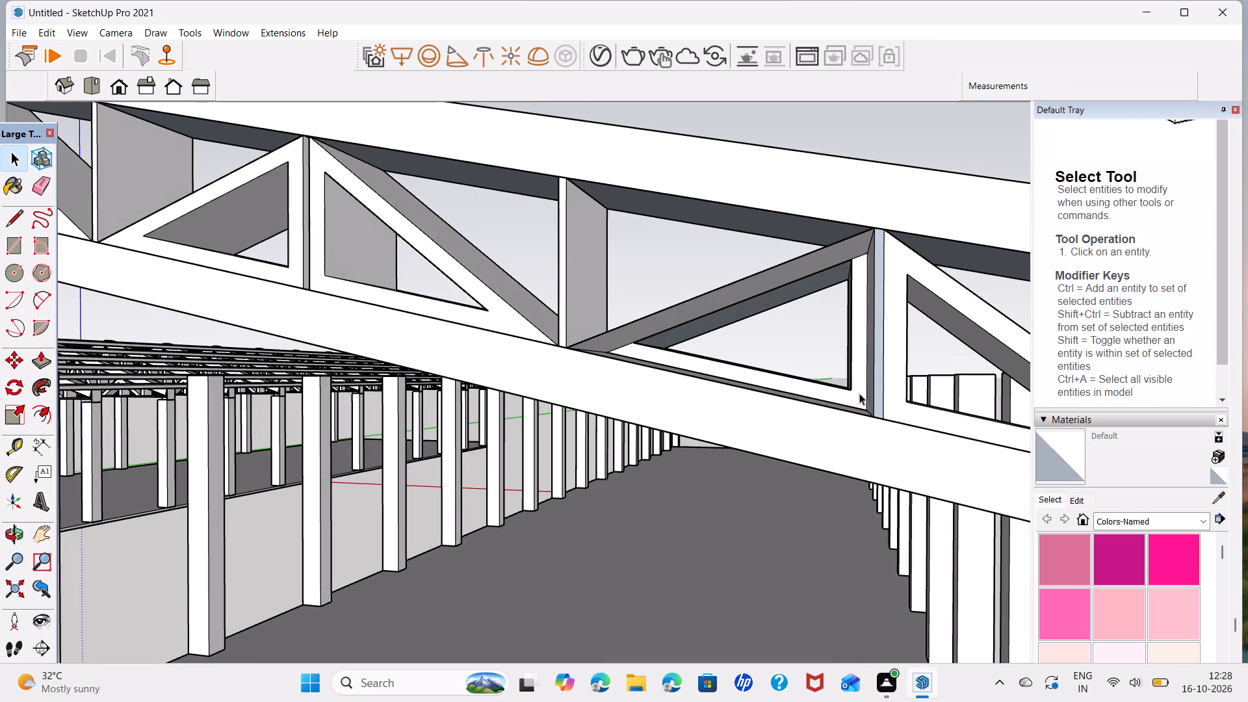
{"action": "key", "text": "p"}
{"action": "left_click", "coordinate": [859, 396]}
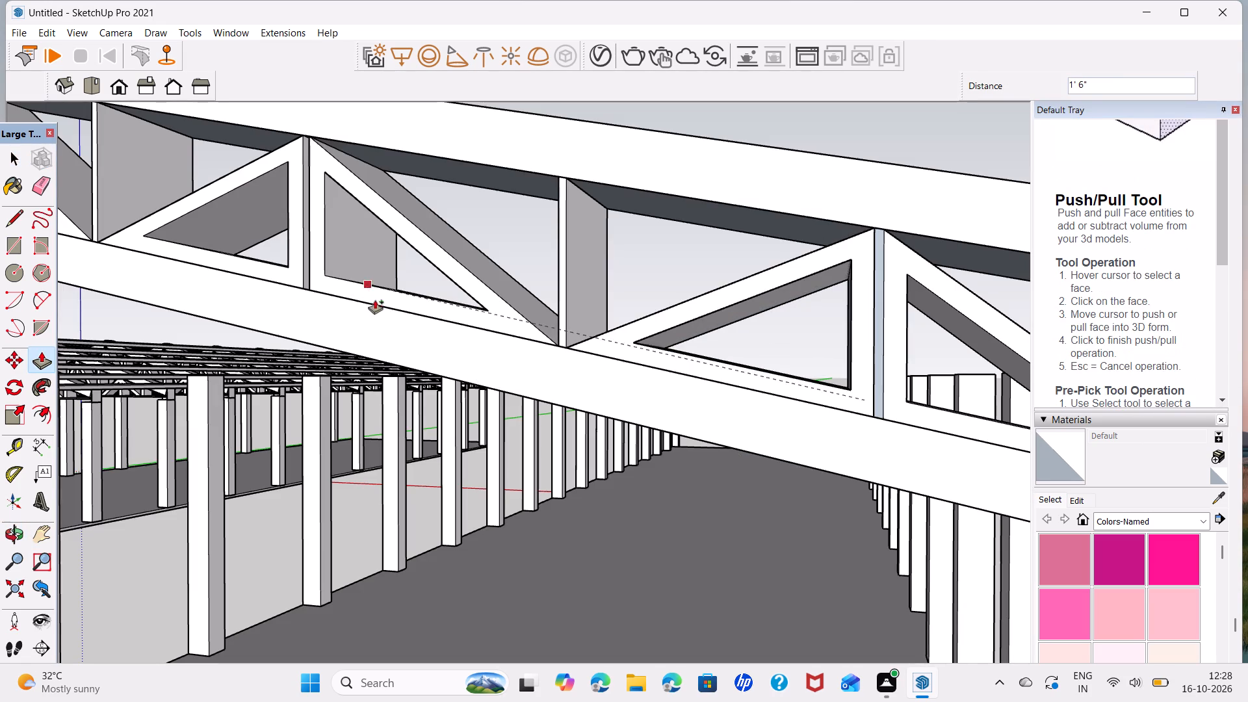
{"action": "left_click", "coordinate": [406, 303]}
From the truss's front side, push/pull the left slope's strut nearest the ridge and the triangular frame beside the ridge post by 1' 6".
{"action": "scroll", "coordinate": [678, 327], "scroll_direction": "down", "scroll_amount": 7}
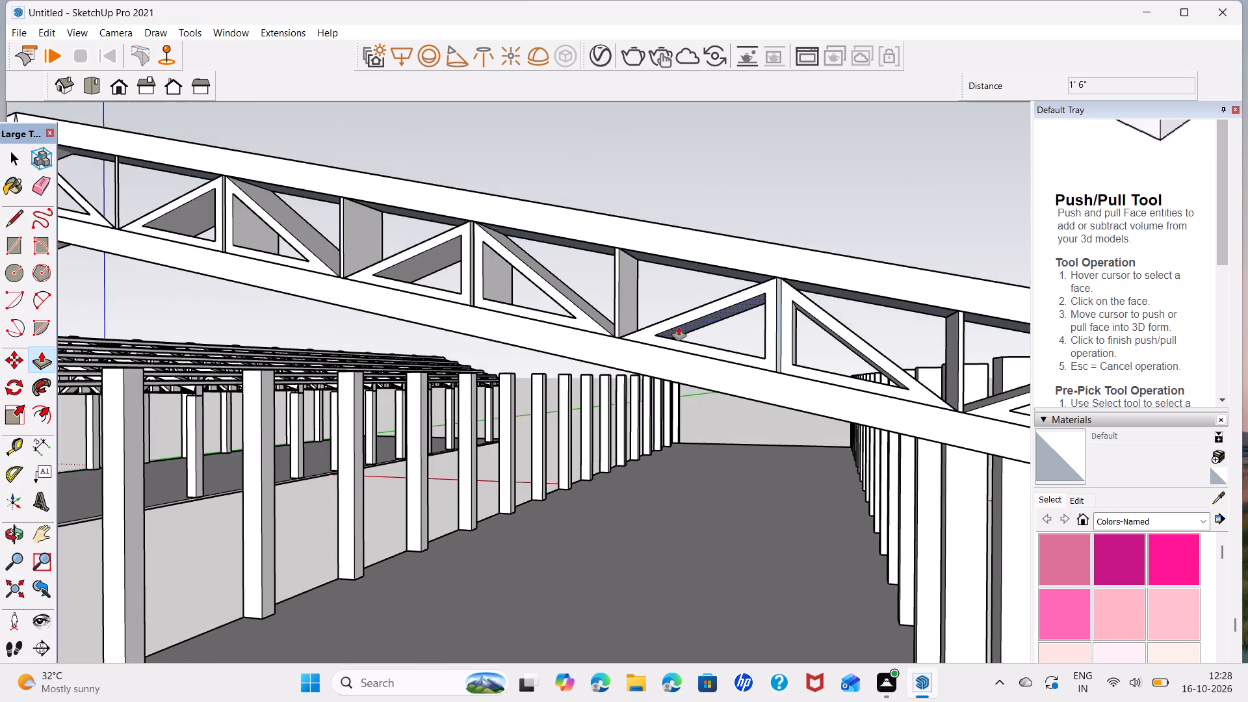
{"action": "scroll", "coordinate": [679, 327], "scroll_direction": "down", "scroll_amount": 6}
{"action": "middle_click_drag", "start_coordinate": [745, 309], "coordinate": [0, 336]}
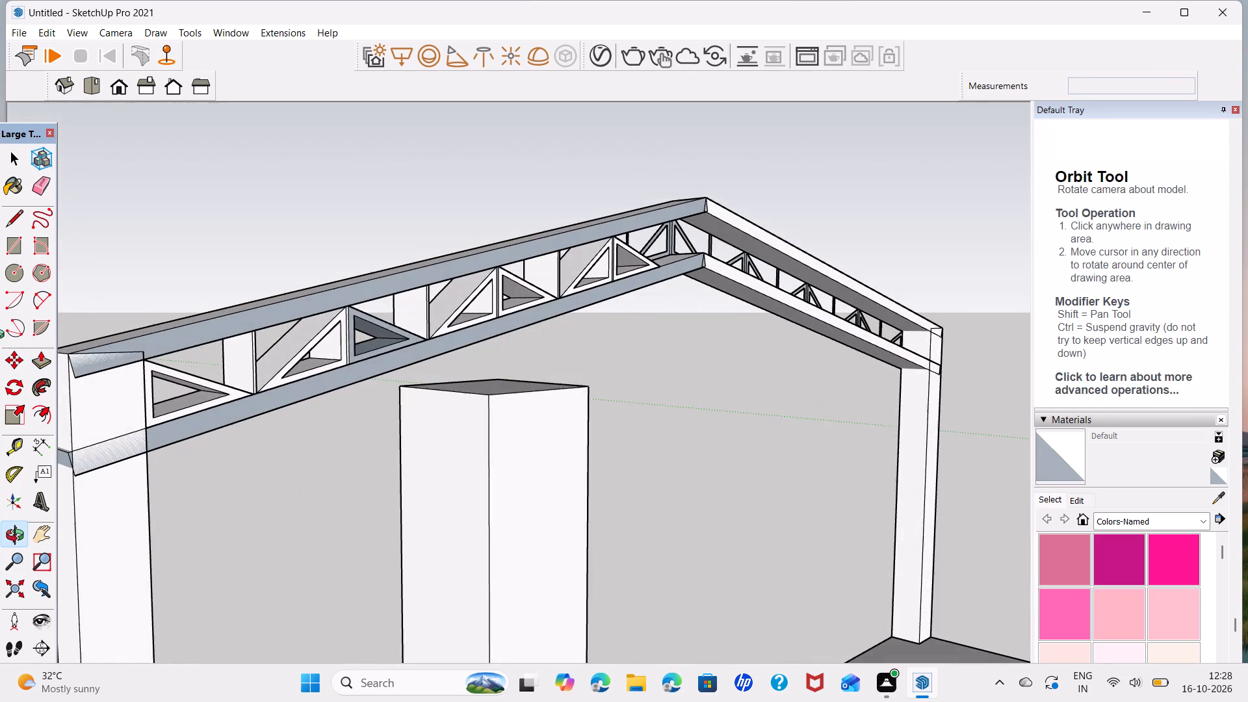
{"action": "middle_click_drag", "start_coordinate": [0, 336], "coordinate": [0, 337]}
{"action": "middle_click_drag", "start_coordinate": [745, 295], "coordinate": [501, 291]}
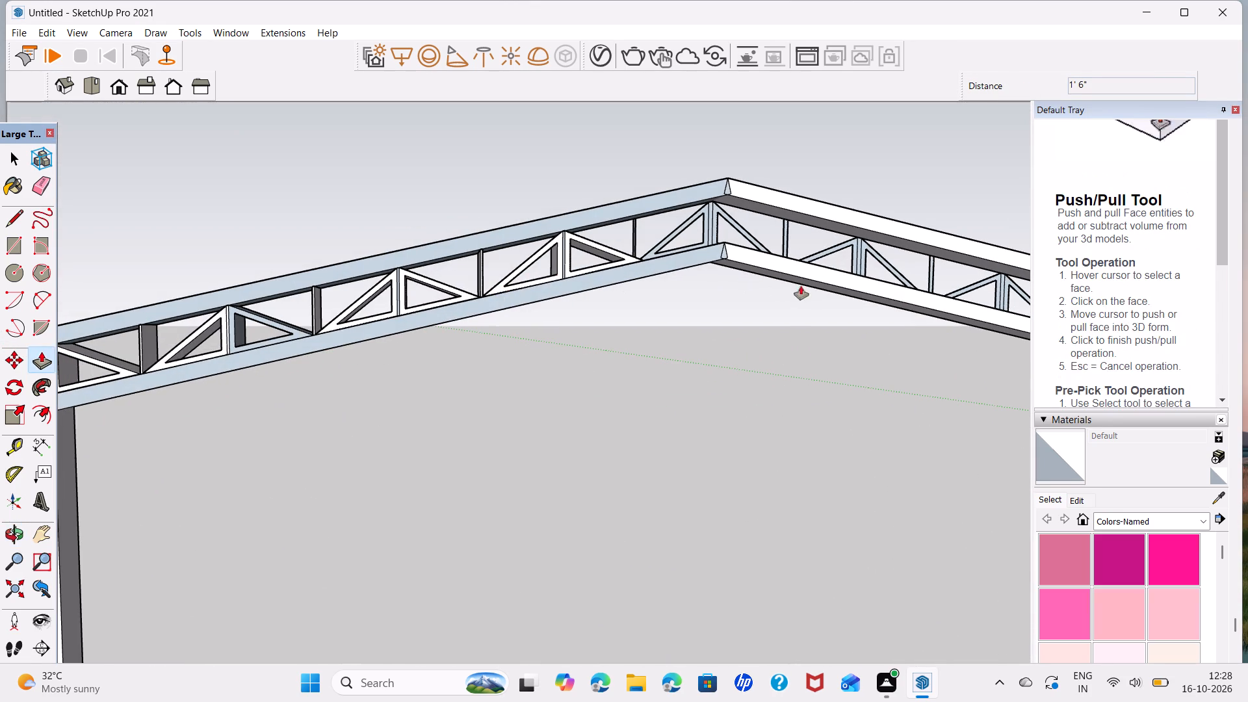
{"action": "middle_click_drag", "start_coordinate": [801, 259], "coordinate": [677, 309], "text": "shift"}
{"action": "scroll", "coordinate": [584, 274], "scroll_direction": "up", "scroll_amount": 2}
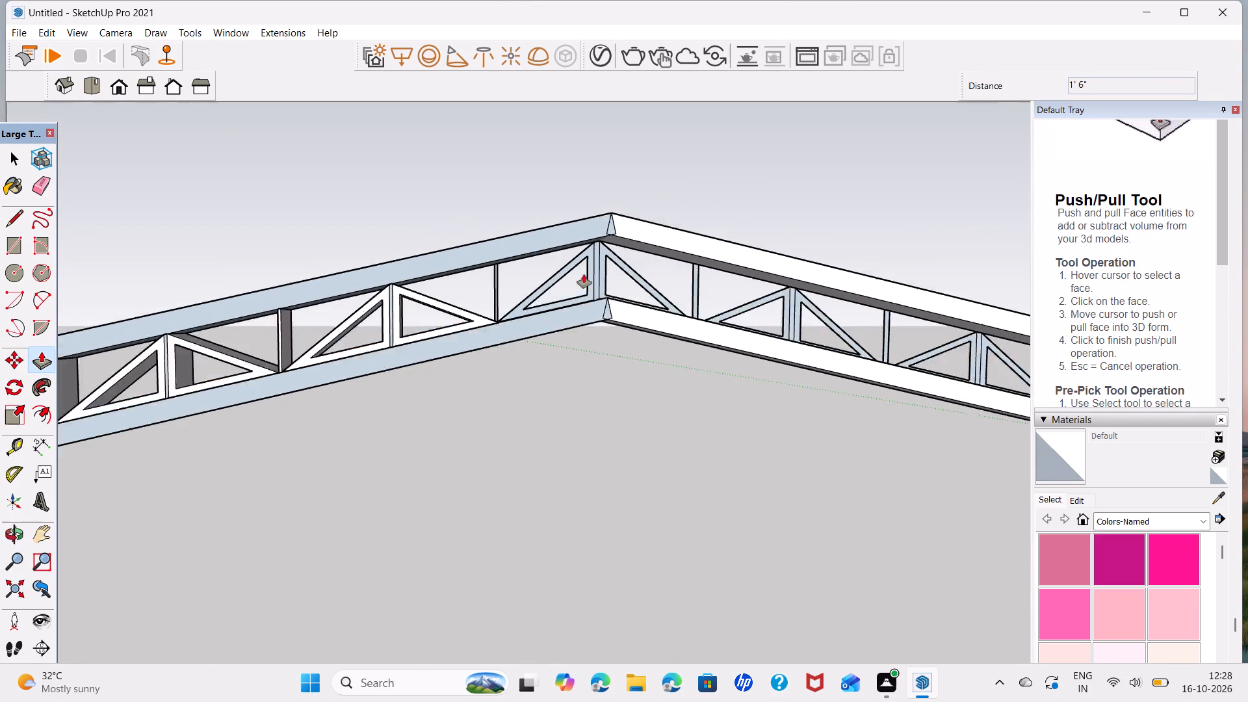
{"action": "scroll", "coordinate": [584, 274], "scroll_direction": "up", "scroll_amount": 4}
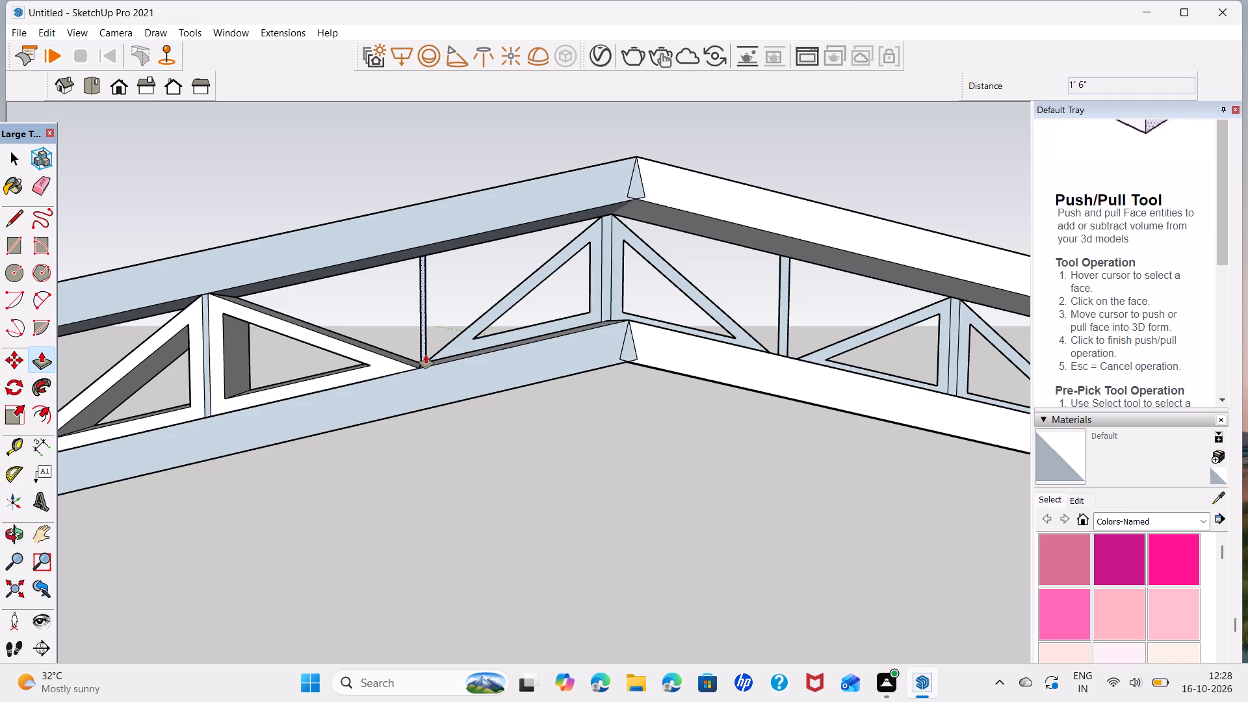
{"action": "double_click", "coordinate": [426, 355]}
{"action": "double_click", "coordinate": [425, 357]}
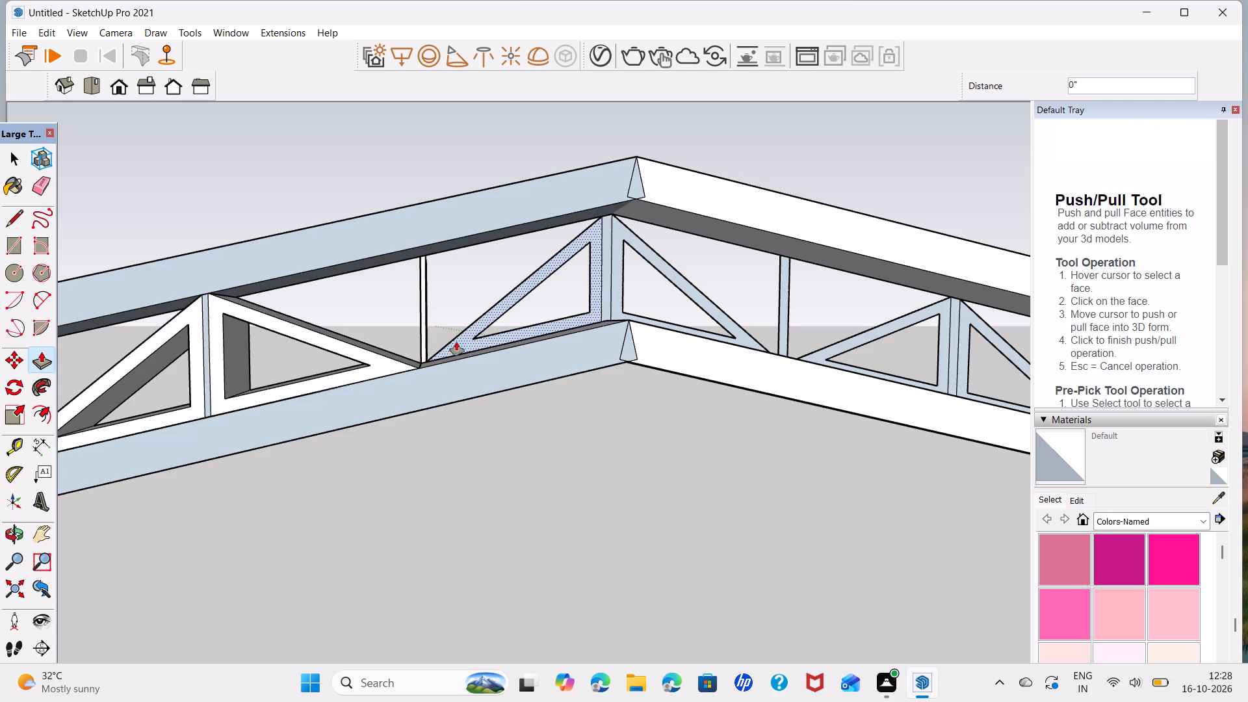
{"action": "middle_click_drag", "start_coordinate": [422, 348], "coordinate": [505, 374]}
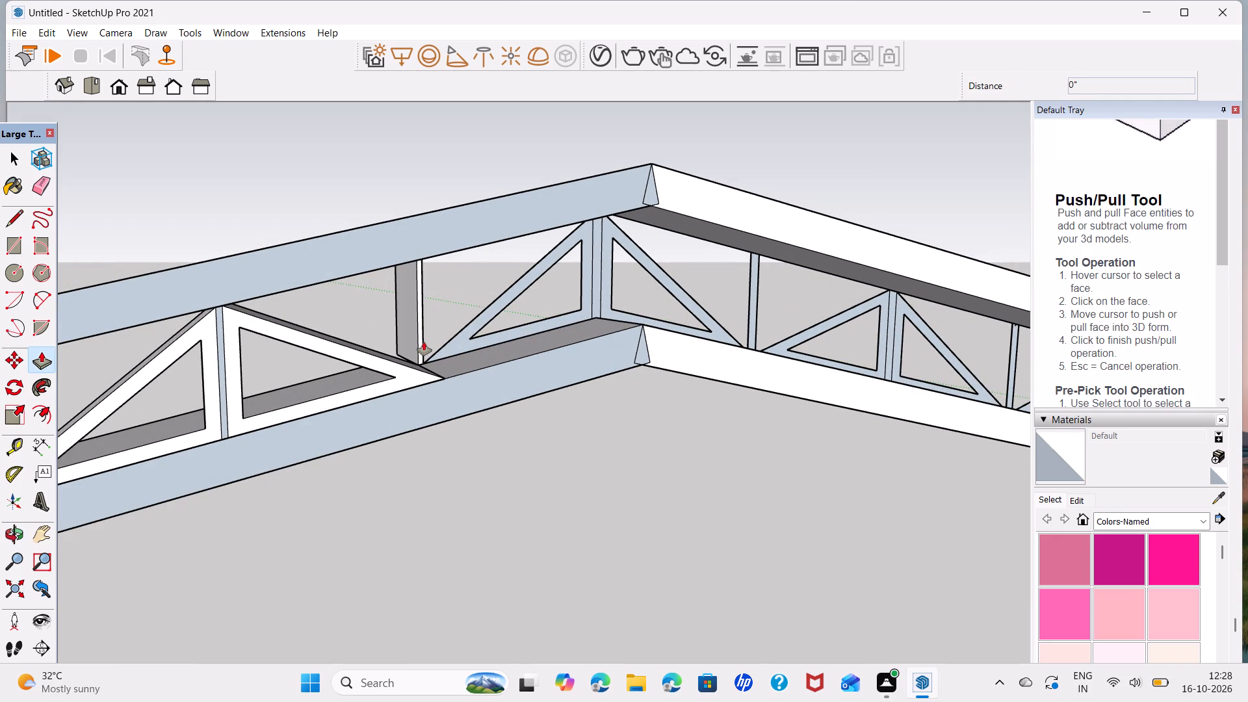
{"action": "left_click", "coordinate": [422, 341]}
{"action": "left_click", "coordinate": [440, 380]}
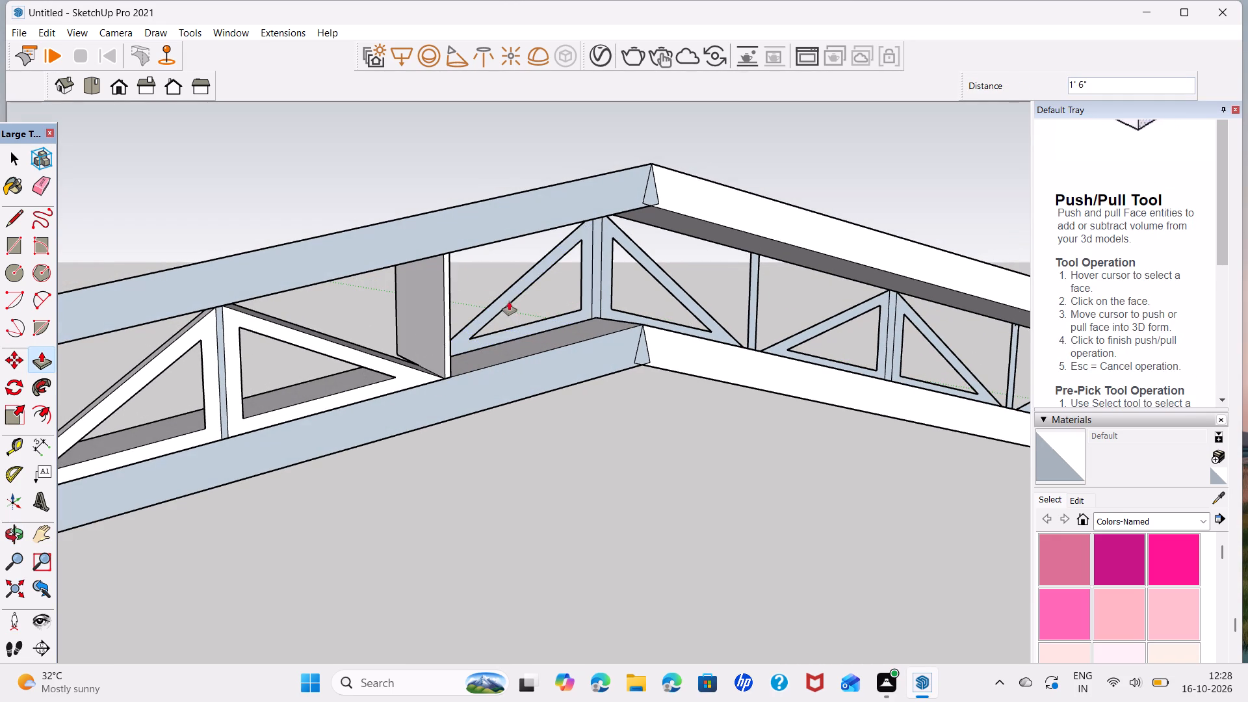
{"action": "left_click", "coordinate": [508, 298]}
{"action": "left_click", "coordinate": [447, 382]}
Push/pull the ridge post, the triangular frame beside it on the right slope and the first strut by the same 1' 6".
{"action": "middle_click_drag", "start_coordinate": [659, 325], "coordinate": [651, 320]}
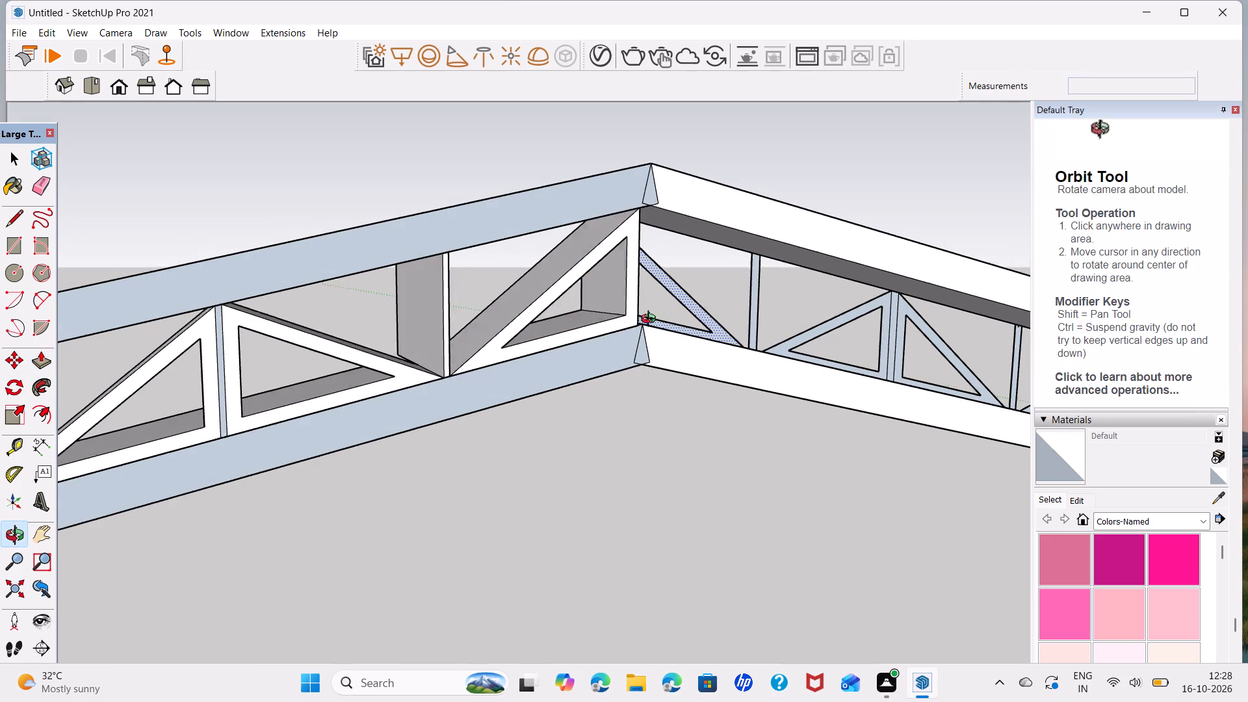
{"action": "middle_click_drag", "start_coordinate": [651, 320], "coordinate": [502, 300]}
{"action": "double_click", "coordinate": [606, 296]}
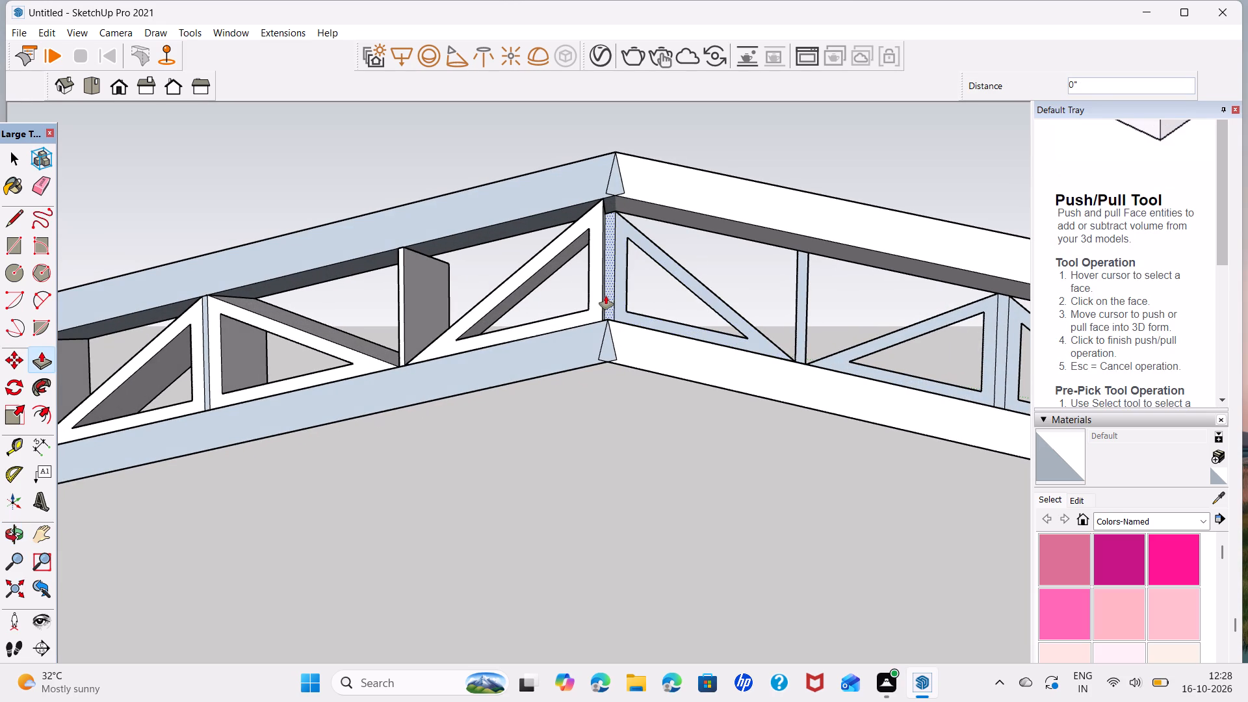
{"action": "double_click", "coordinate": [668, 325]}
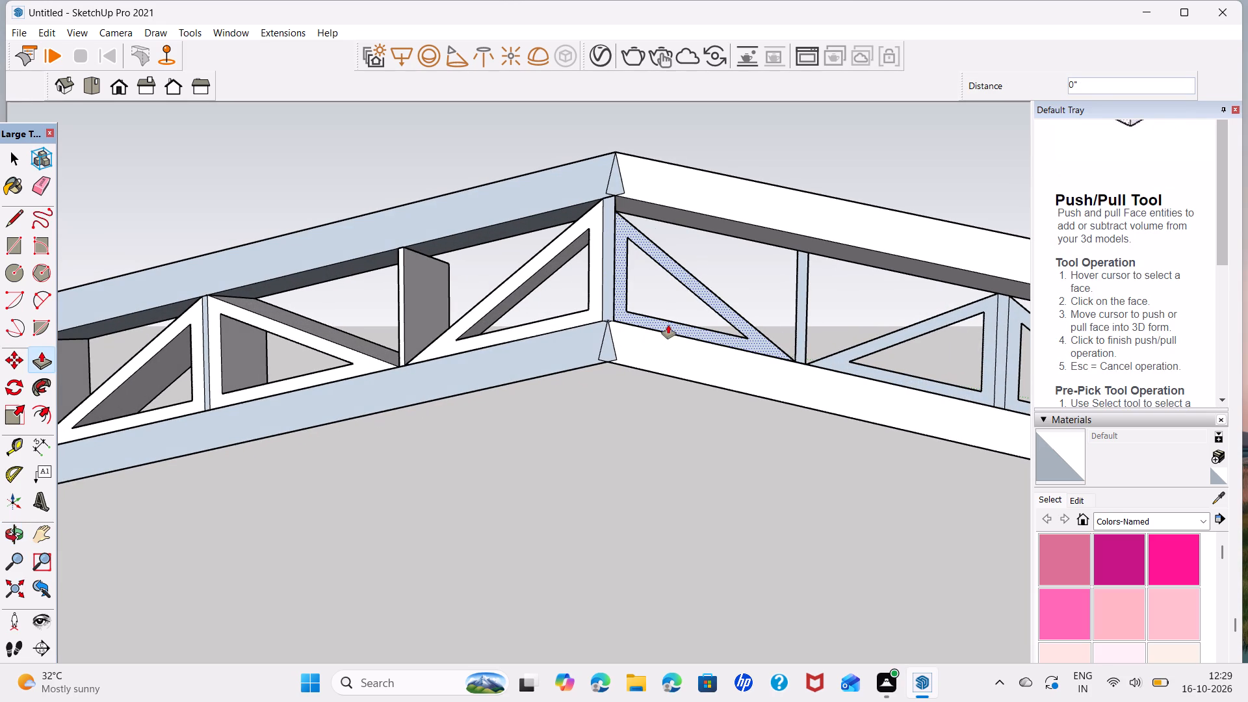
{"action": "double_click", "coordinate": [798, 325]}
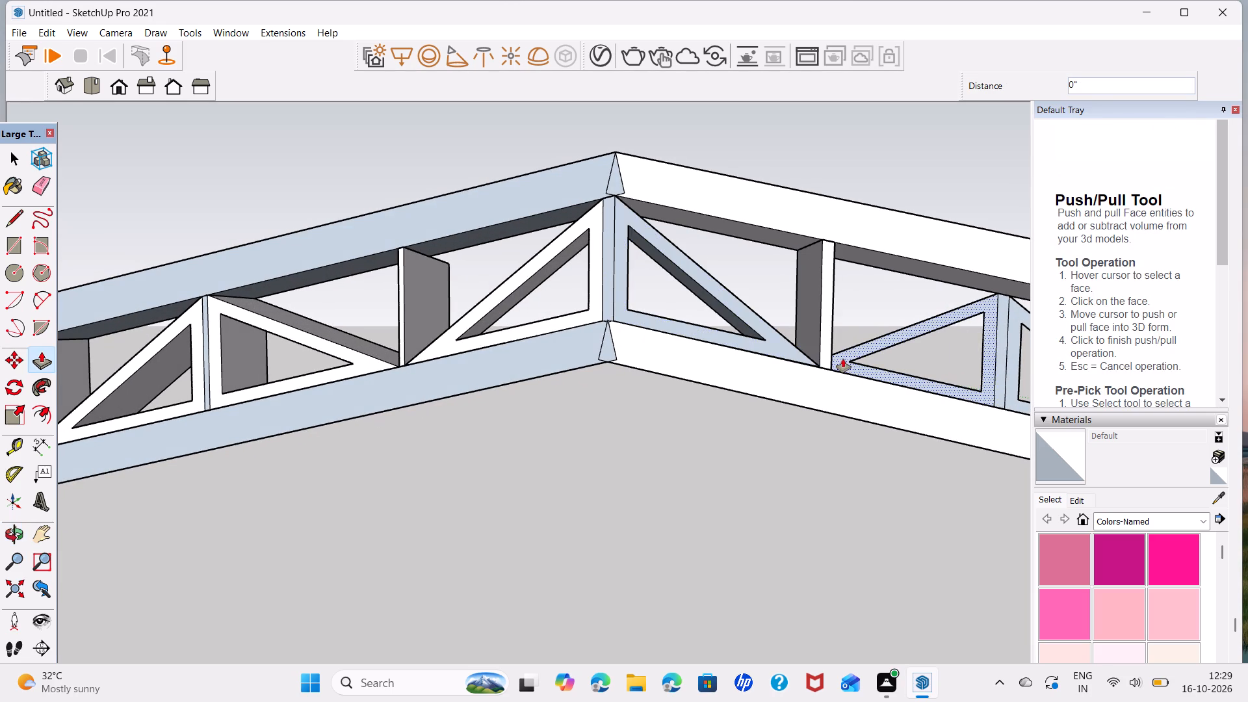
Push/pull the next pair of triangular frames down the right slope, their centre post and the following strut by 1' 6".
{"action": "double_click", "coordinate": [843, 359]}
{"action": "scroll", "coordinate": [875, 361], "scroll_direction": "down", "scroll_amount": 3}
{"action": "middle_click_drag", "start_coordinate": [879, 361], "coordinate": [549, 358]}
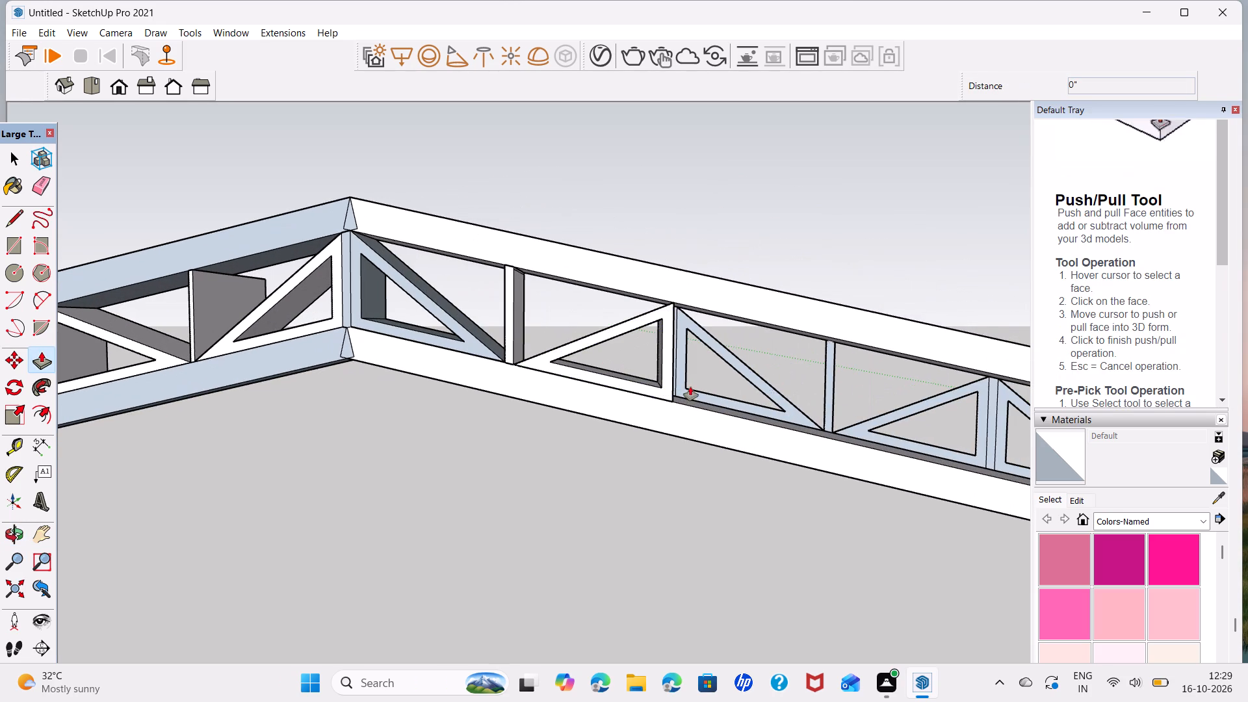
{"action": "scroll", "coordinate": [673, 372], "scroll_direction": "up", "scroll_amount": 4}
{"action": "double_click", "coordinate": [676, 373]}
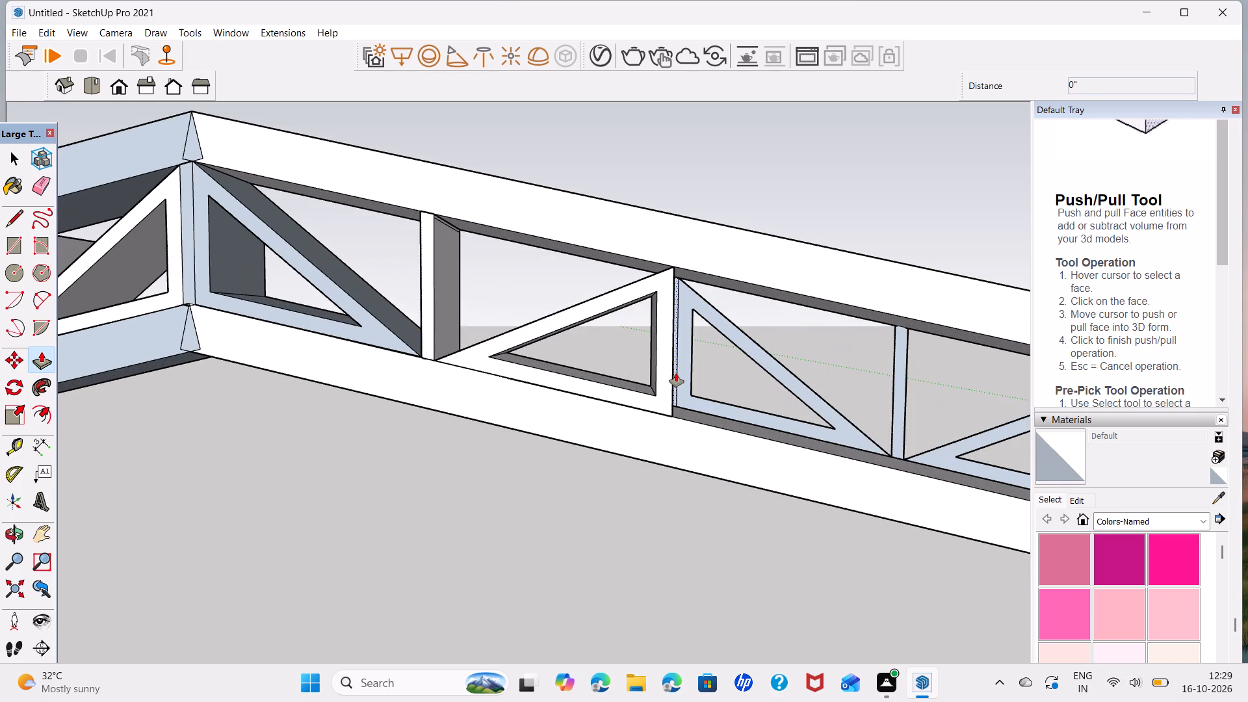
{"action": "double_click", "coordinate": [718, 416]}
{"action": "middle_click_drag", "start_coordinate": [793, 431], "coordinate": [551, 385], "text": "shift"}
{"action": "double_click", "coordinate": [697, 408]}
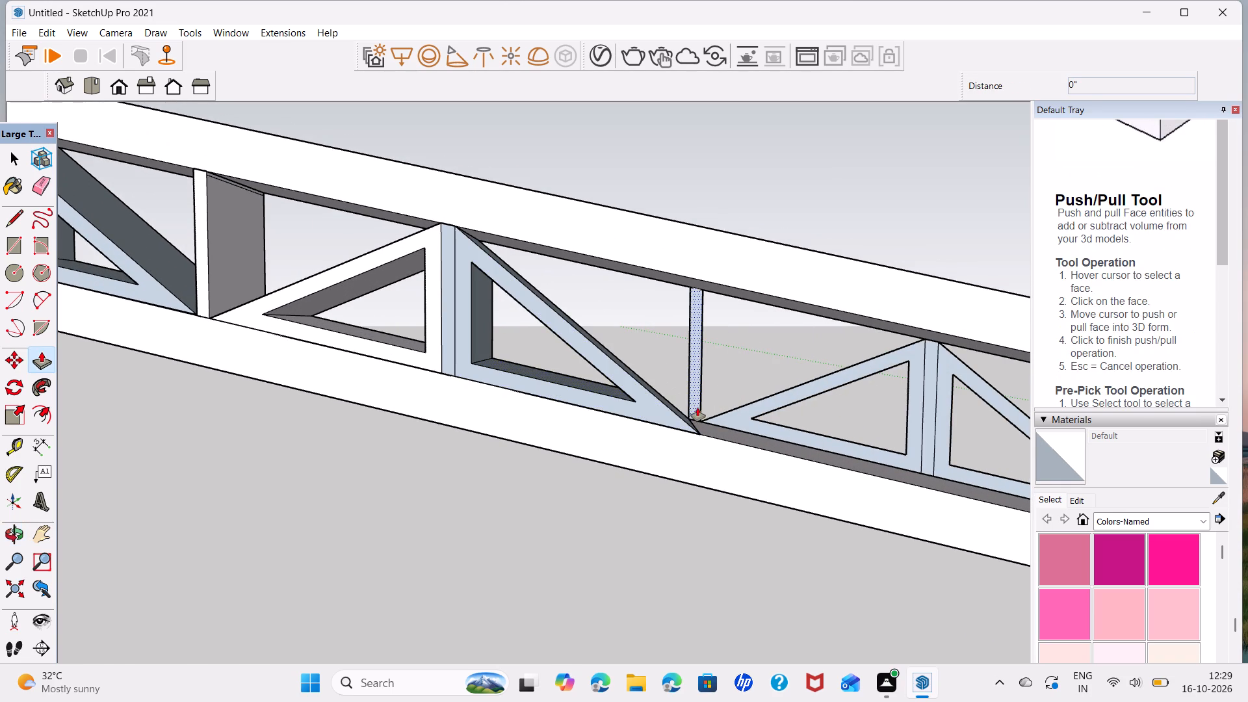
Push/pull the right slope's middle pair of triangular frames, their centre post and the following strut by 1' 6".
{"action": "double_click", "coordinate": [733, 421]}
{"action": "middle_click_drag", "start_coordinate": [927, 445], "coordinate": [623, 384], "text": "shift"}
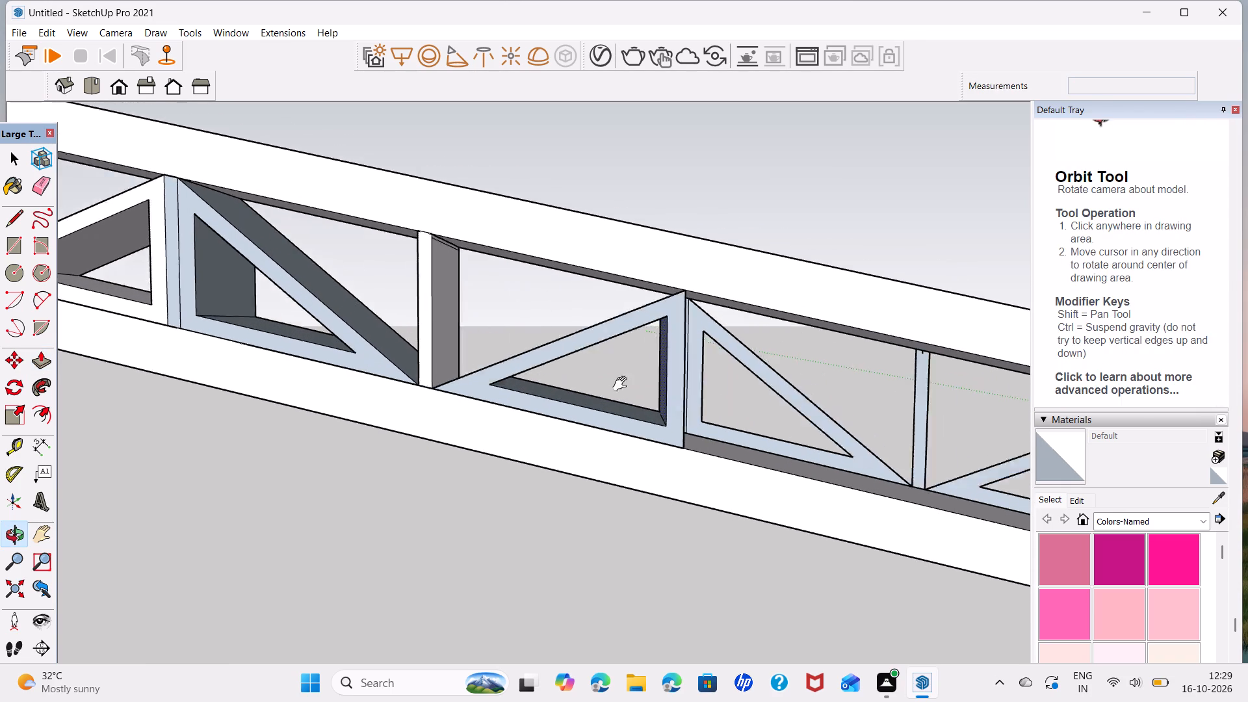
{"action": "middle_click_drag", "start_coordinate": [623, 384], "coordinate": [514, 356], "text": "shift"}
{"action": "double_click", "coordinate": [538, 363]}
{"action": "double_click", "coordinate": [560, 382]}
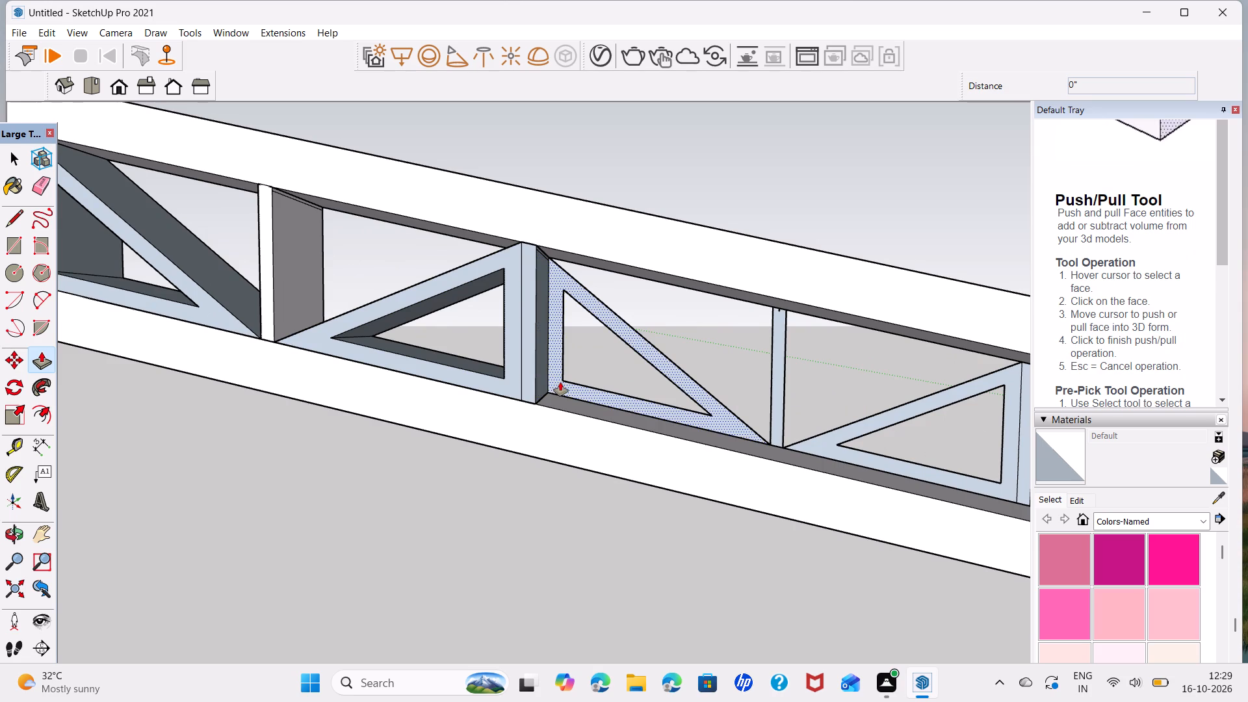
{"action": "middle_click_drag", "start_coordinate": [697, 446], "coordinate": [552, 405]}
{"action": "left_click", "coordinate": [651, 350]}
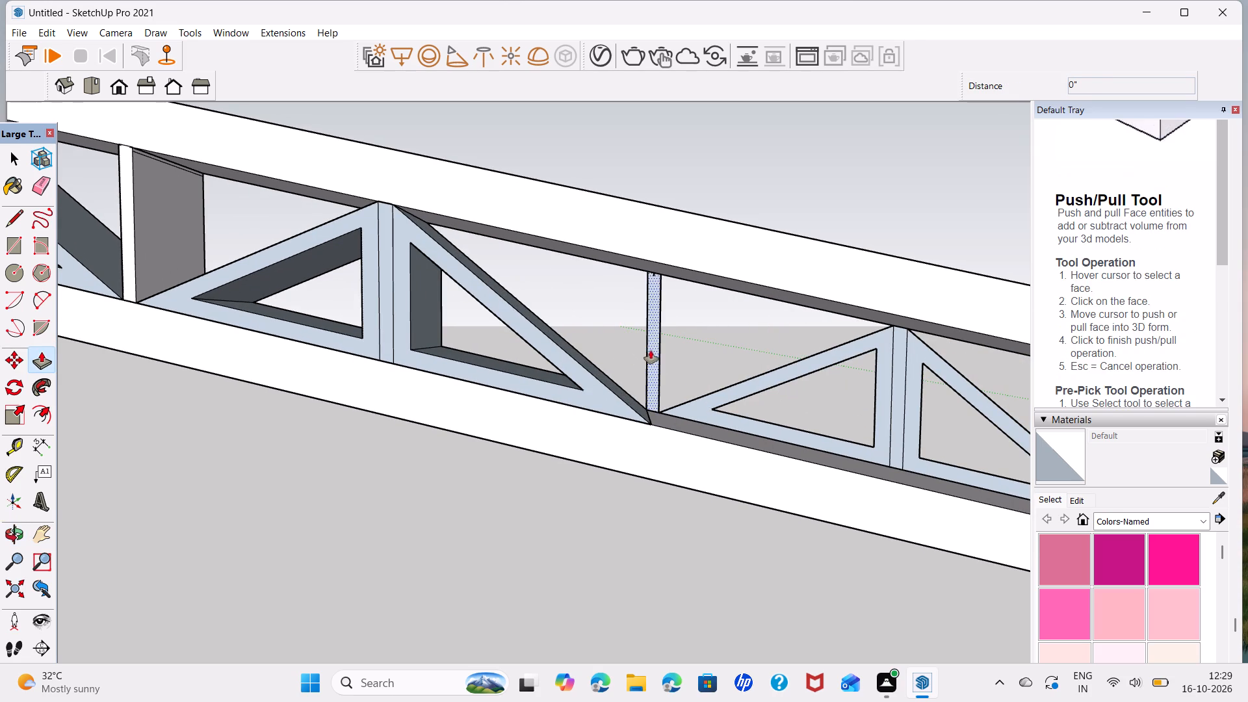
{"action": "left_click", "coordinate": [577, 363]}
Push/pull the lowest pair of triangular frames, their centre post, the last strut and the triangular frame at the right eave by 1' 6".
{"action": "double_click", "coordinate": [682, 415]}
{"action": "middle_click_drag", "start_coordinate": [704, 415], "coordinate": [220, 369]}
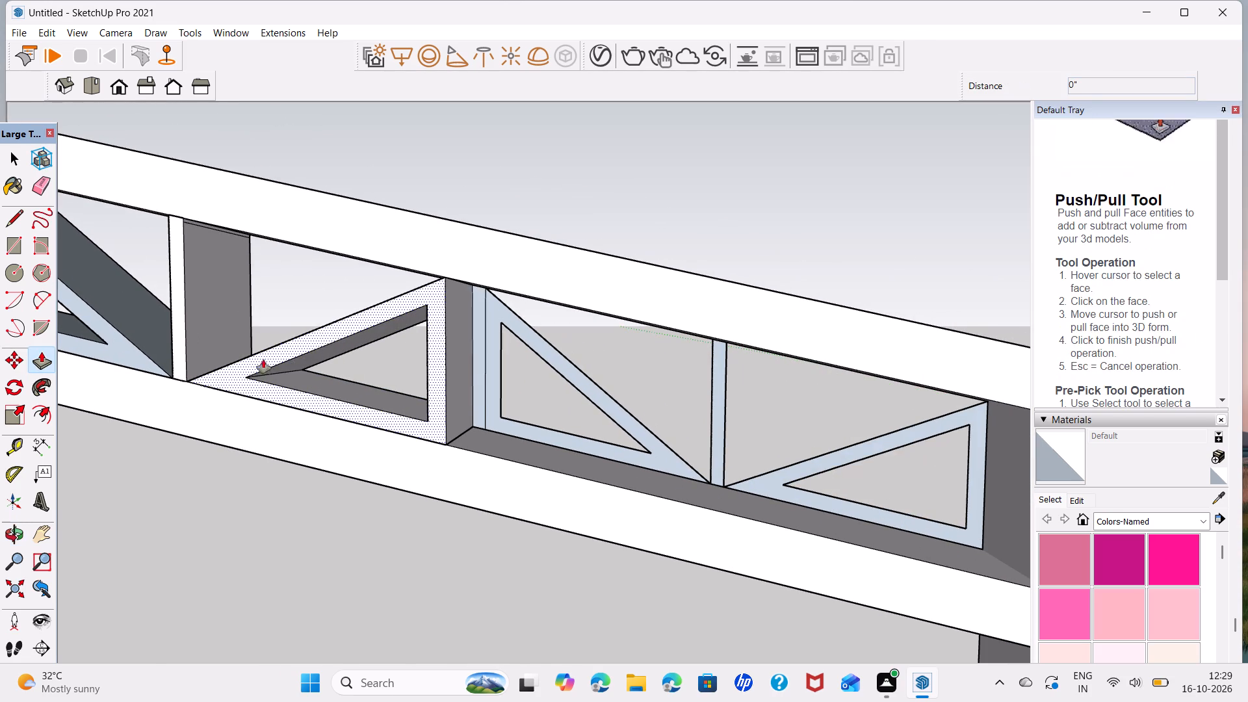
{"action": "double_click", "coordinate": [480, 385]}
{"action": "double_click", "coordinate": [491, 406]}
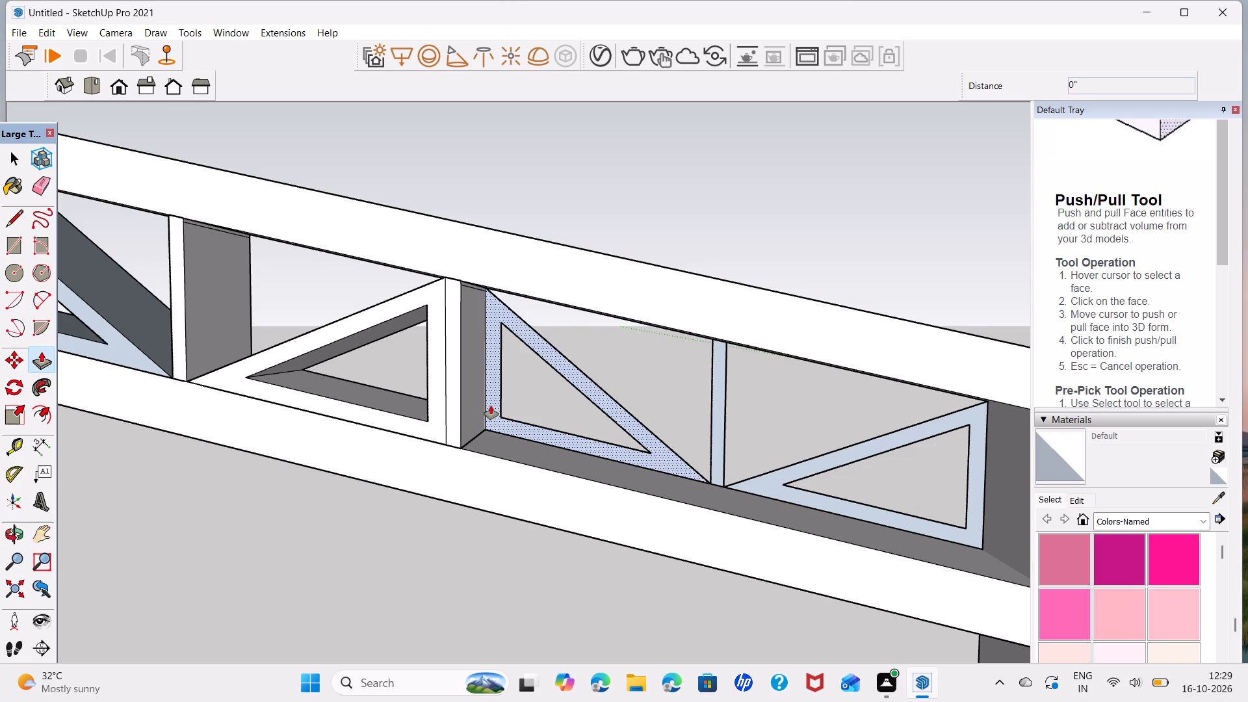
{"action": "middle_click_drag", "start_coordinate": [557, 460], "coordinate": [391, 396], "text": "shift"}
{"action": "double_click", "coordinate": [575, 411]}
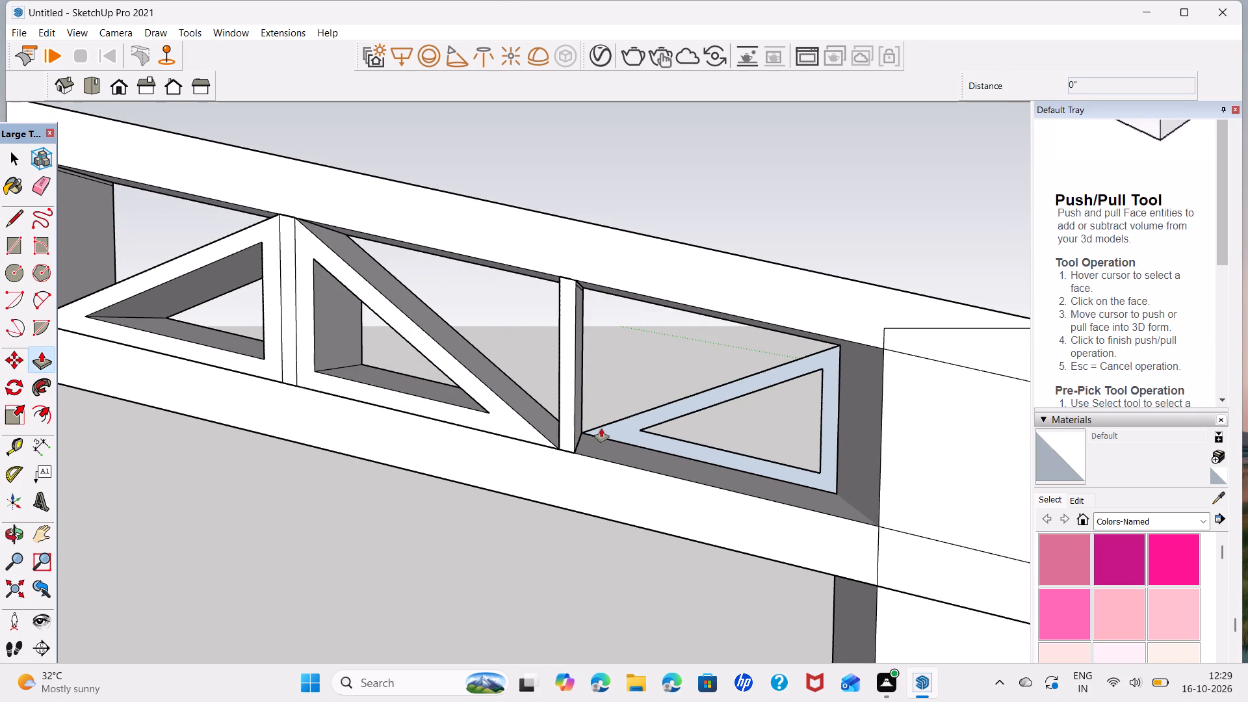
{"action": "double_click", "coordinate": [605, 428]}
{"action": "key", "text": "space"}
From the truss's opposite side, push/pull the same slope's recessed middle pair of triangular frames and their centre post by 1' 6".
{"action": "scroll", "coordinate": [809, 359], "scroll_direction": "down", "scroll_amount": 7}
{"action": "middle_click_drag", "start_coordinate": [894, 387], "coordinate": [392, 333]}
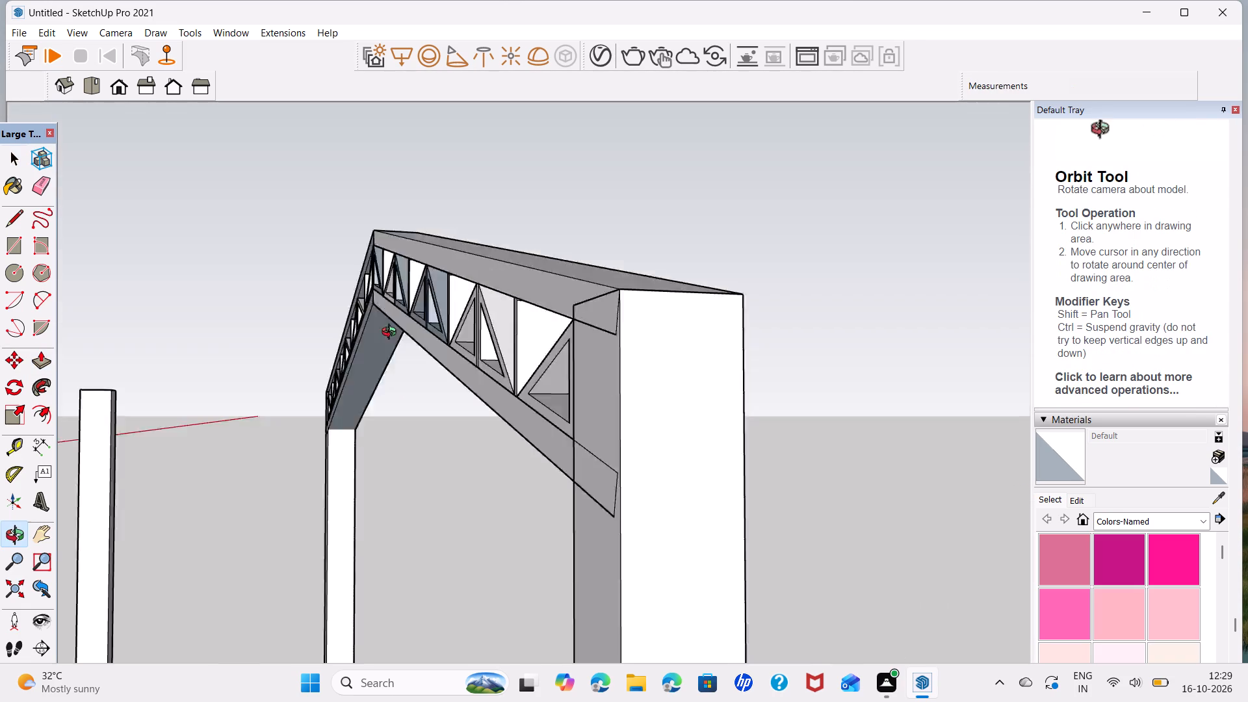
{"action": "middle_click_drag", "start_coordinate": [392, 333], "coordinate": [0, 333]}
{"action": "scroll", "coordinate": [604, 260], "scroll_direction": "down", "scroll_amount": 1}
{"action": "middle_click_drag", "start_coordinate": [702, 310], "coordinate": [571, 274]}
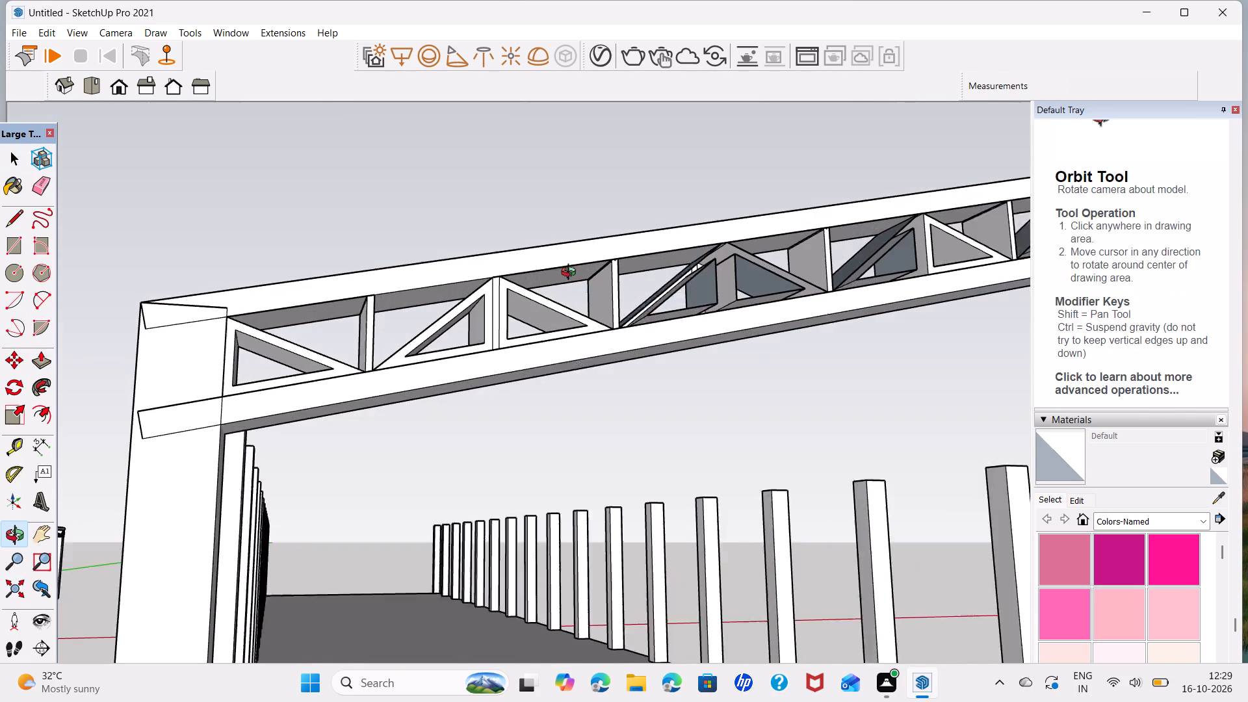
{"action": "middle_click_drag", "start_coordinate": [571, 274], "coordinate": [545, 268]}
{"action": "middle_click_drag", "start_coordinate": [734, 283], "coordinate": [540, 305]}
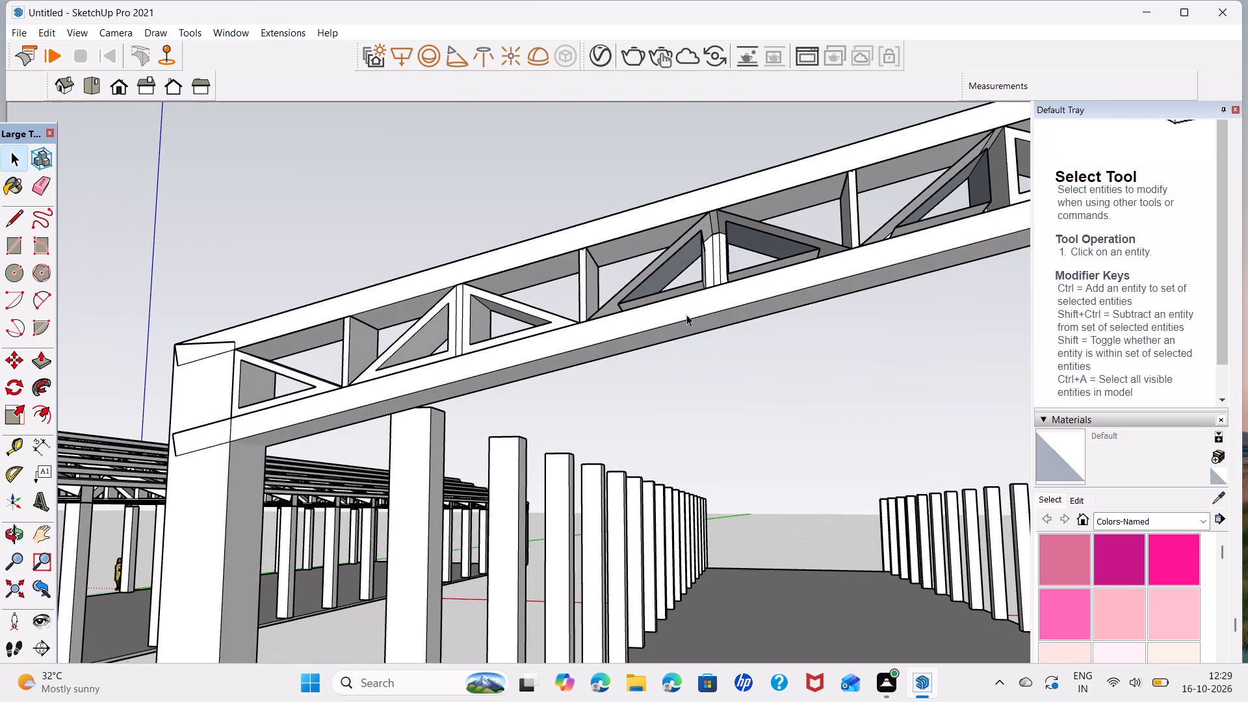
{"action": "scroll", "coordinate": [711, 285], "scroll_direction": "up", "scroll_amount": 3}
{"action": "middle_click_drag", "start_coordinate": [709, 285], "coordinate": [727, 361]}
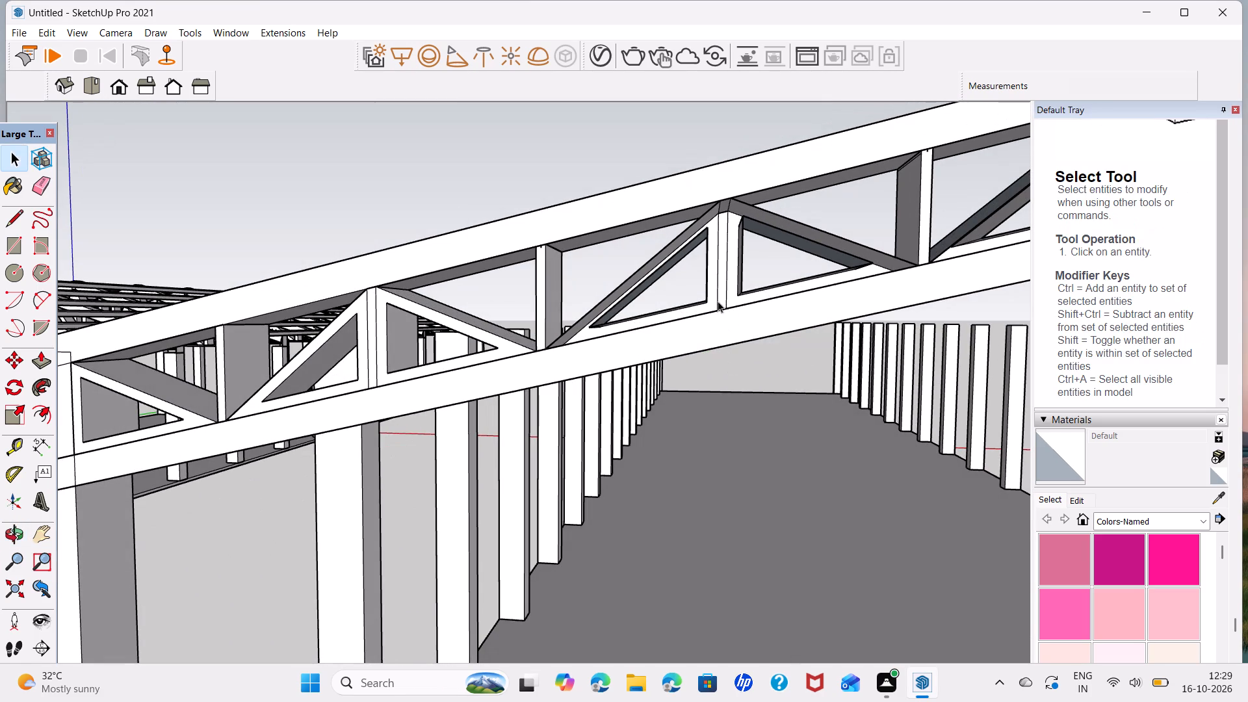
{"action": "key", "text": "p"}
{"action": "left_click", "coordinate": [710, 294]}
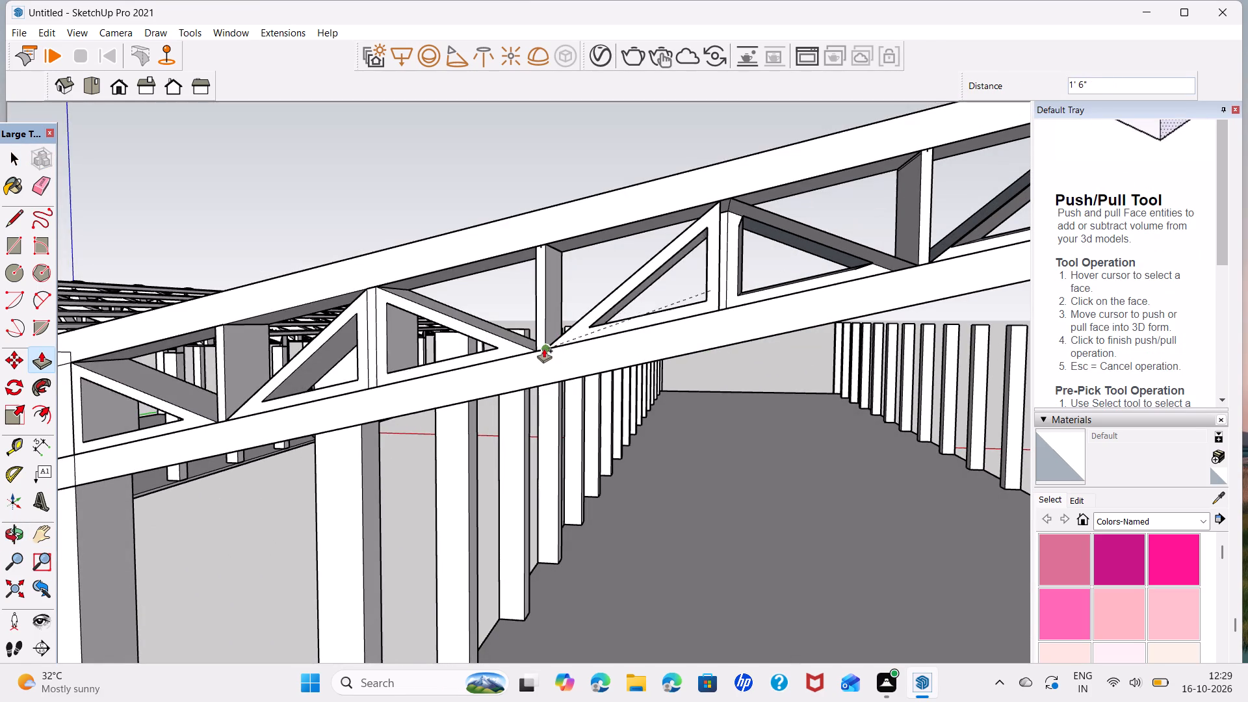
{"action": "left_click", "coordinate": [544, 349]}
{"action": "left_click", "coordinate": [723, 280]}
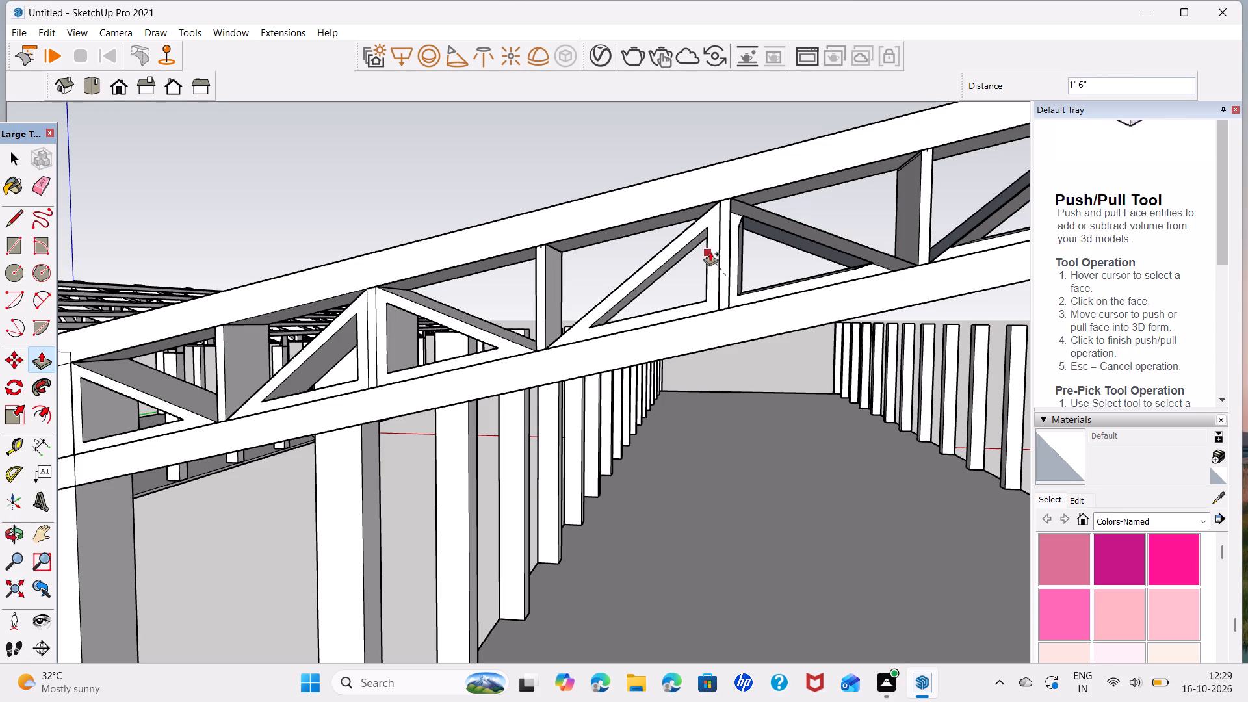
{"action": "left_click", "coordinate": [710, 252]}
{"action": "left_click", "coordinate": [732, 285]}
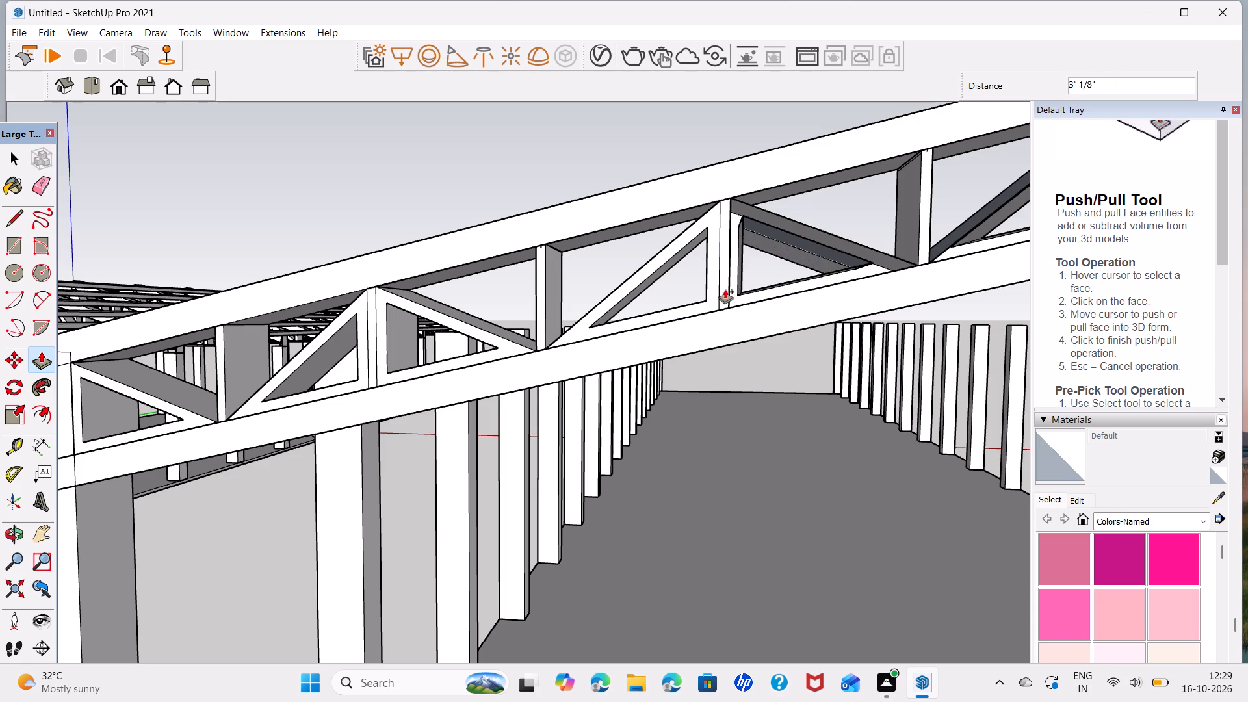
{"action": "left_click", "coordinate": [700, 302]}
In the pair of frames nearest the ridge, push/pull the recessed triangular frame and the centre post by 1' 6".
{"action": "scroll", "coordinate": [824, 298], "scroll_direction": "down", "scroll_amount": 3}
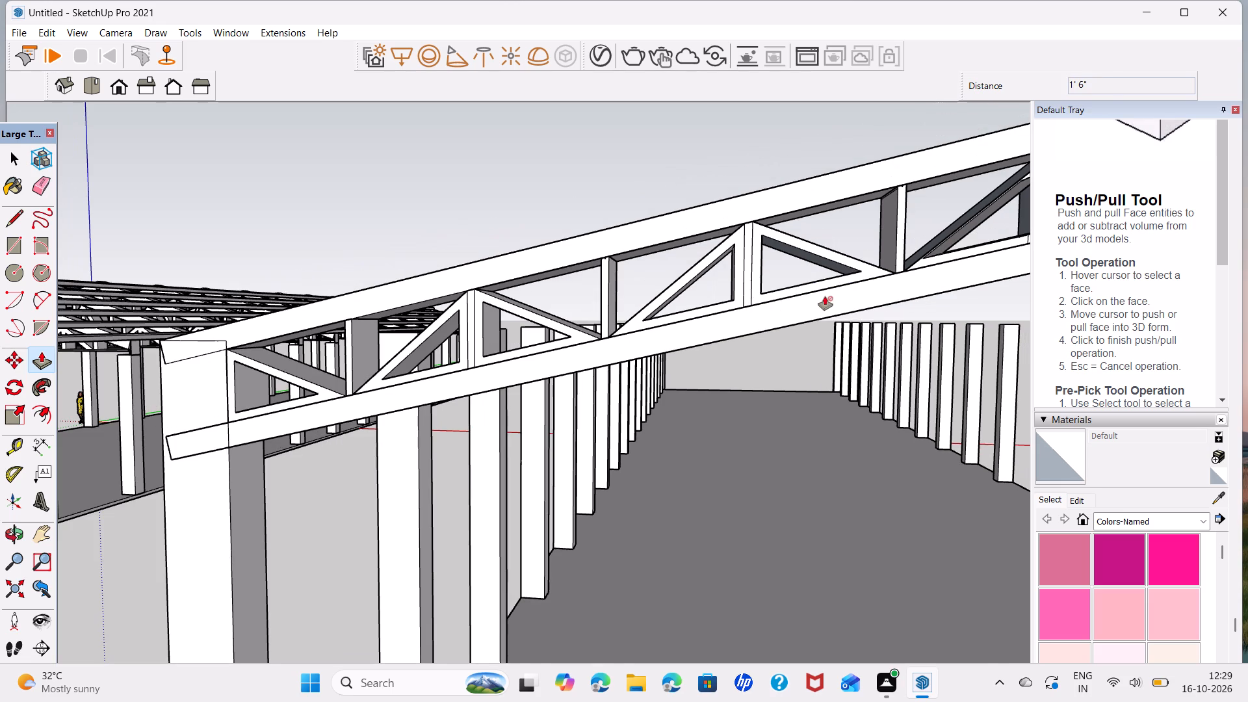
{"action": "middle_click_drag", "start_coordinate": [835, 291], "coordinate": [484, 380]}
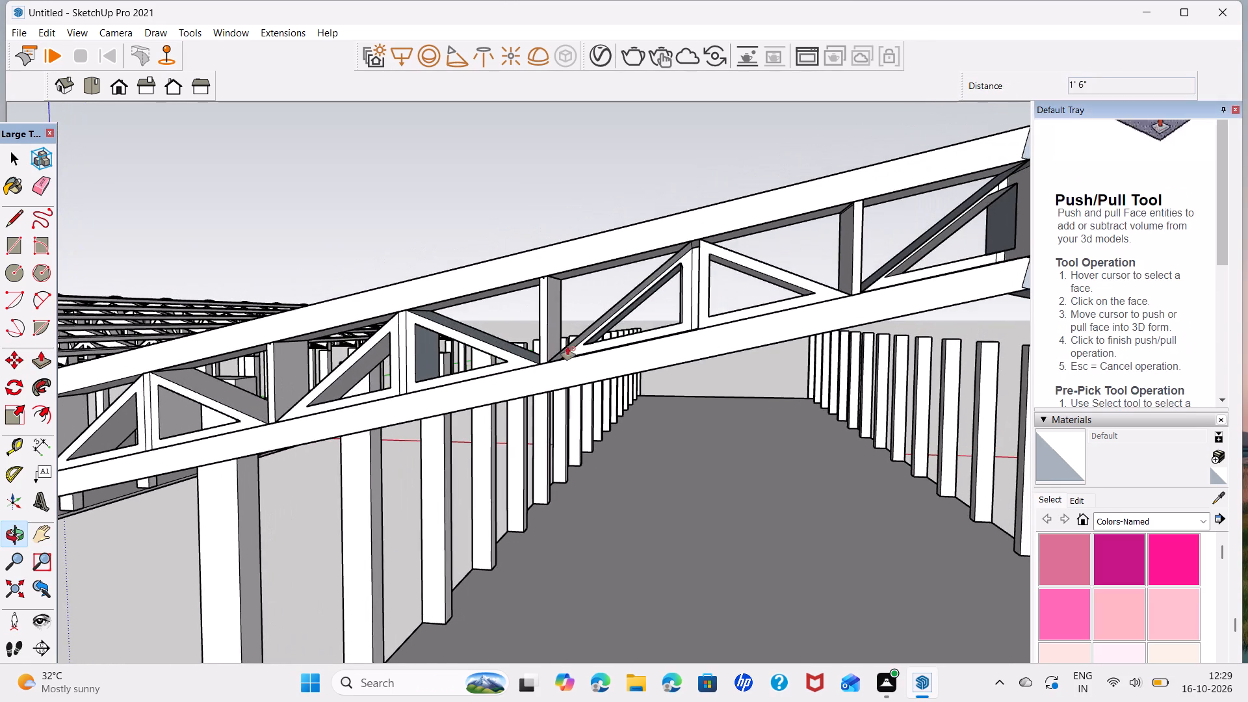
{"action": "scroll", "coordinate": [601, 335], "scroll_direction": "up", "scroll_amount": 4}
{"action": "middle_click_drag", "start_coordinate": [624, 354], "coordinate": [673, 351]}
{"action": "left_click", "coordinate": [682, 333]}
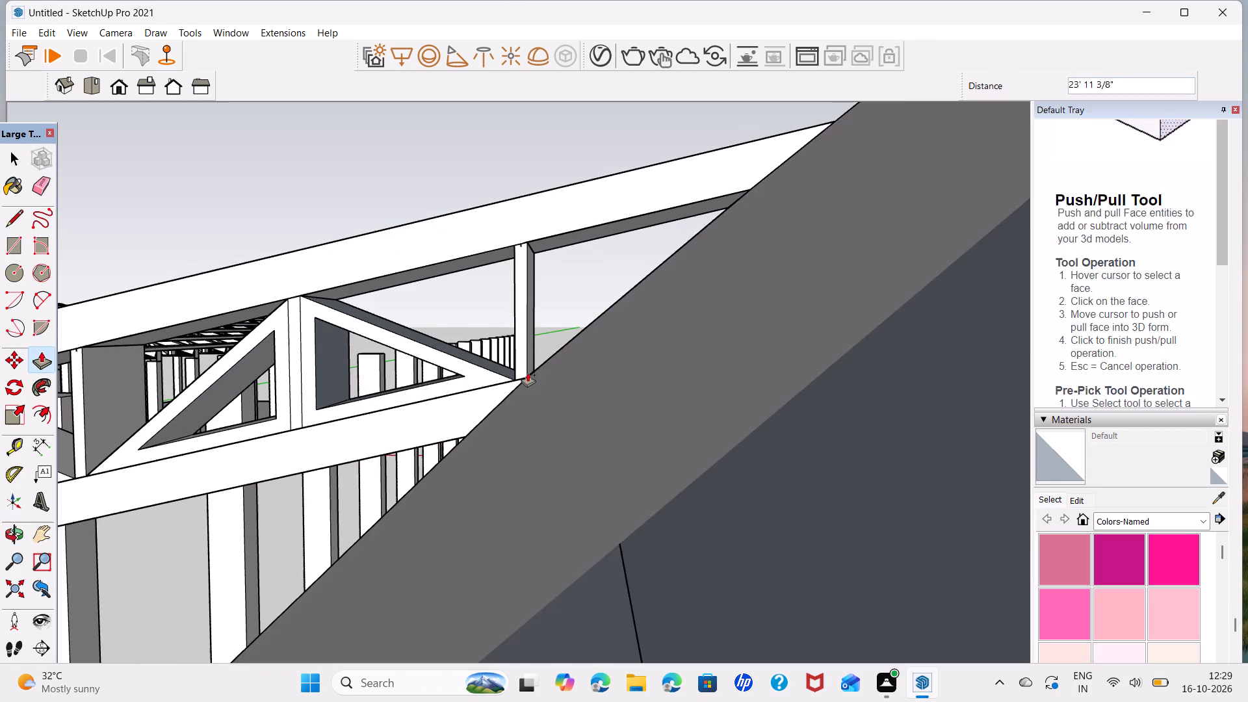
{"action": "left_click", "coordinate": [525, 374]}
{"action": "middle_click_drag", "start_coordinate": [747, 307], "coordinate": [667, 345]}
{"action": "scroll", "coordinate": [745, 323], "scroll_direction": "up", "scroll_amount": 3}
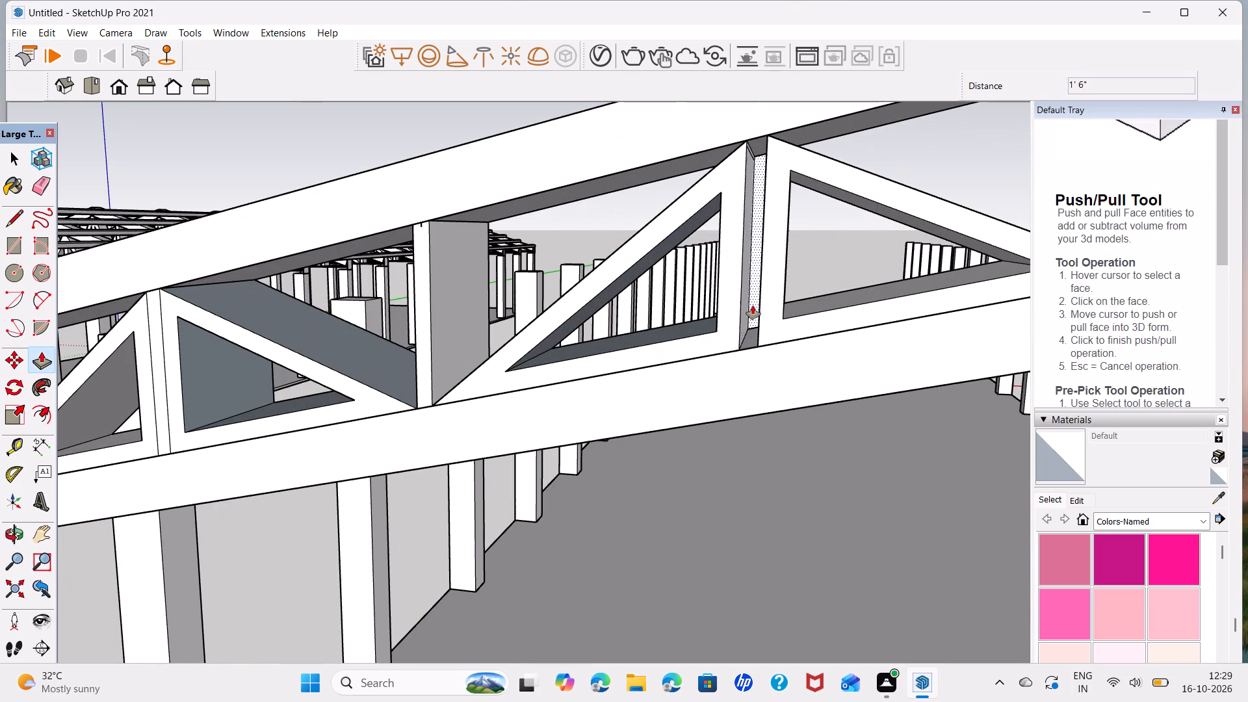
{"action": "left_click", "coordinate": [754, 305]}
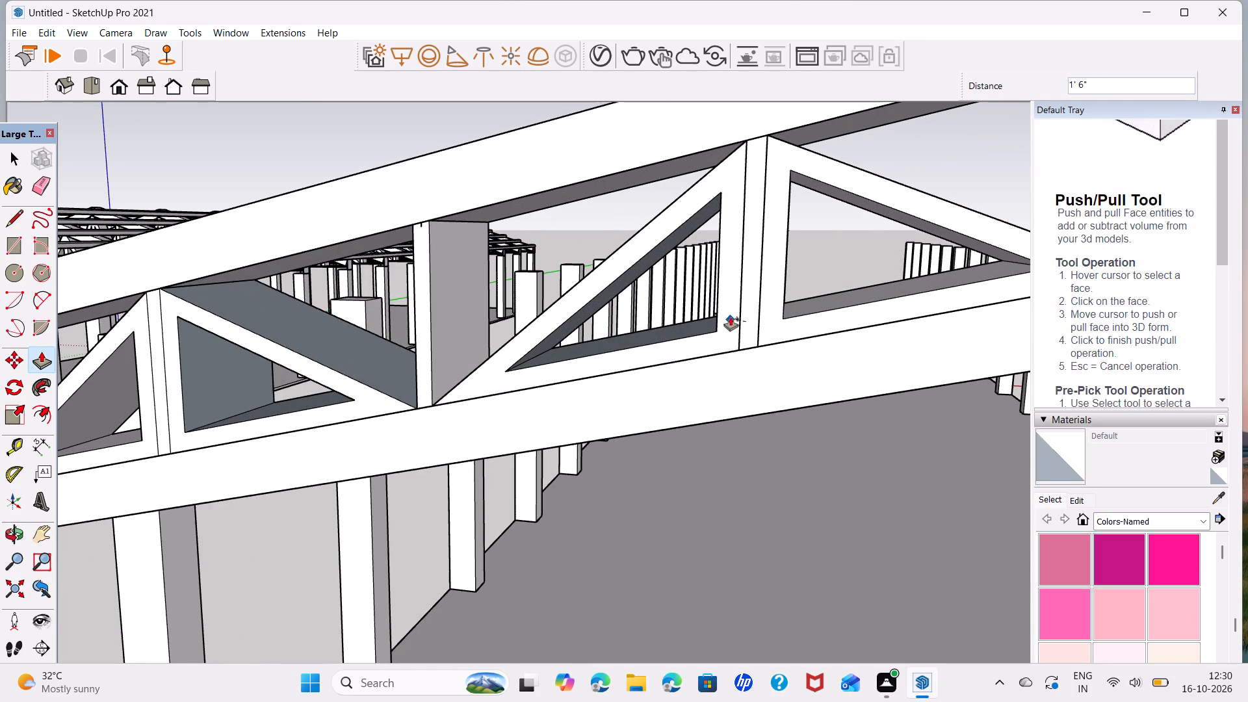
{"action": "left_click", "coordinate": [731, 307]}
Push/pull the recessed triangular frame beside the ridge post outward until it is flush with the chords.
{"action": "scroll", "coordinate": [789, 331], "scroll_direction": "down", "scroll_amount": 10}
{"action": "middle_click_drag", "start_coordinate": [844, 316], "coordinate": [654, 306]}
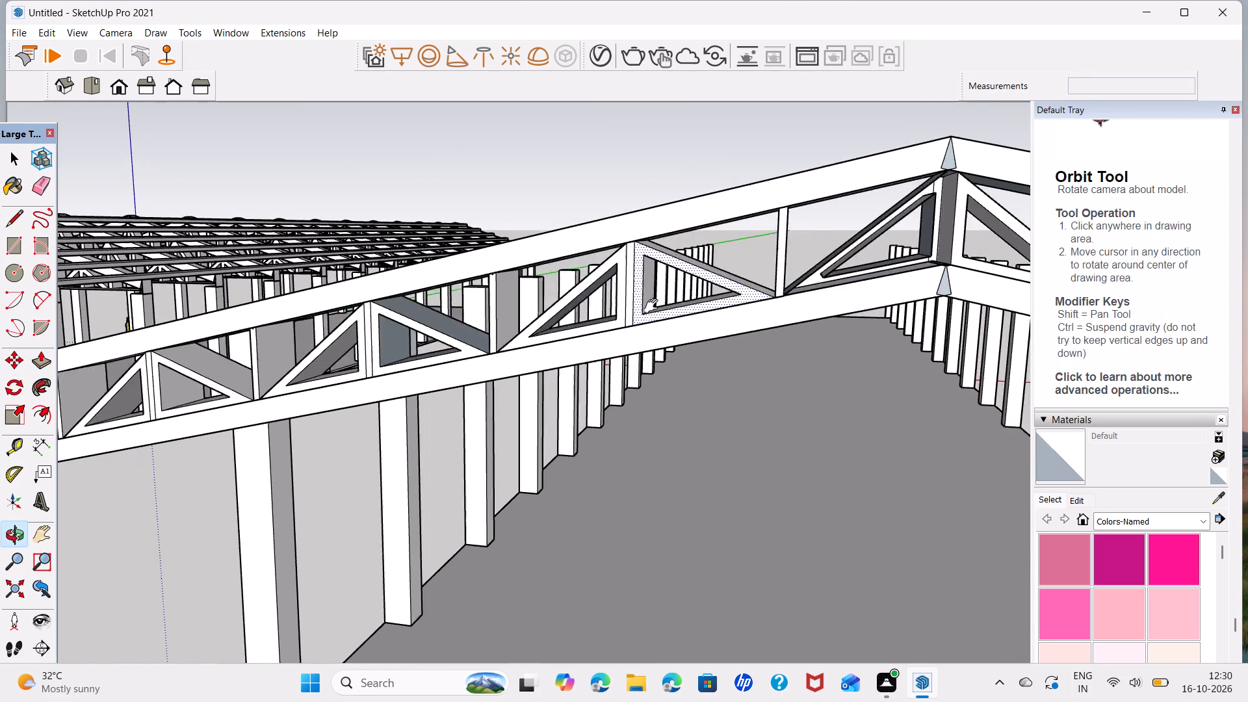
{"action": "middle_click_drag", "start_coordinate": [654, 306], "coordinate": [469, 336]}
{"action": "scroll", "coordinate": [559, 307], "scroll_direction": "up", "scroll_amount": 2}
{"action": "middle_click", "coordinate": [653, 318]}
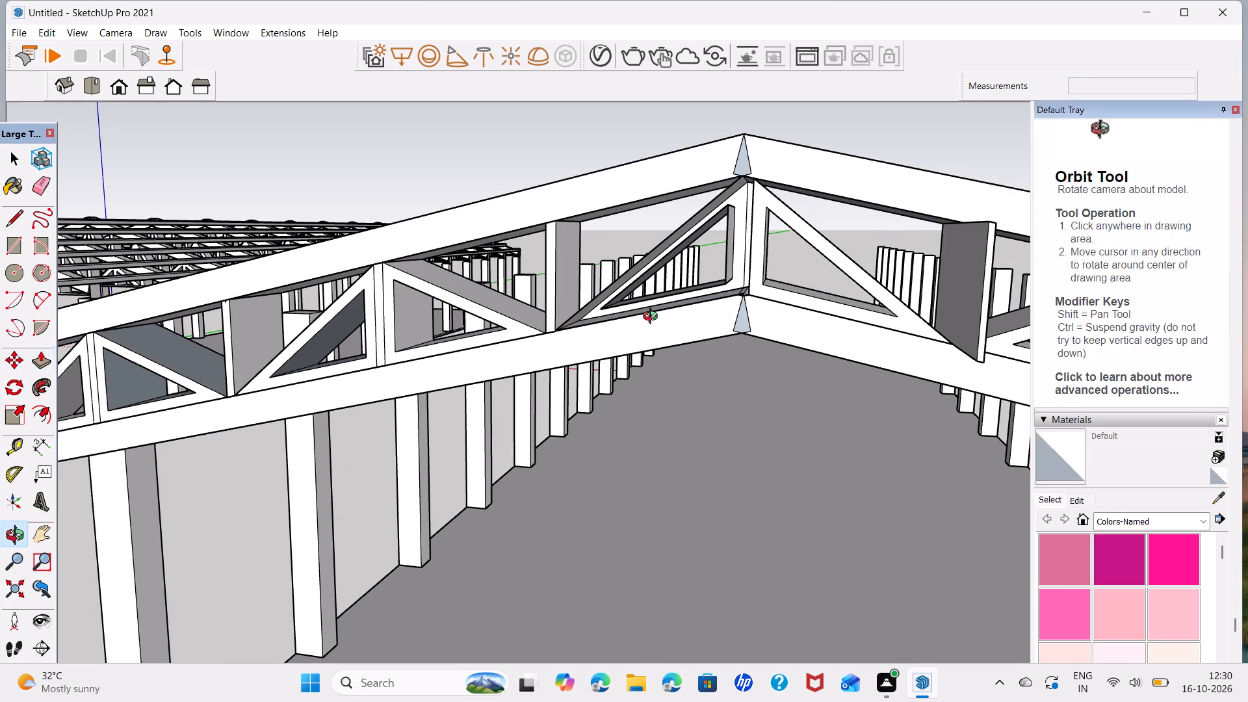
{"action": "scroll", "coordinate": [747, 264], "scroll_direction": "up", "scroll_amount": 2}
{"action": "left_click", "coordinate": [731, 233]}
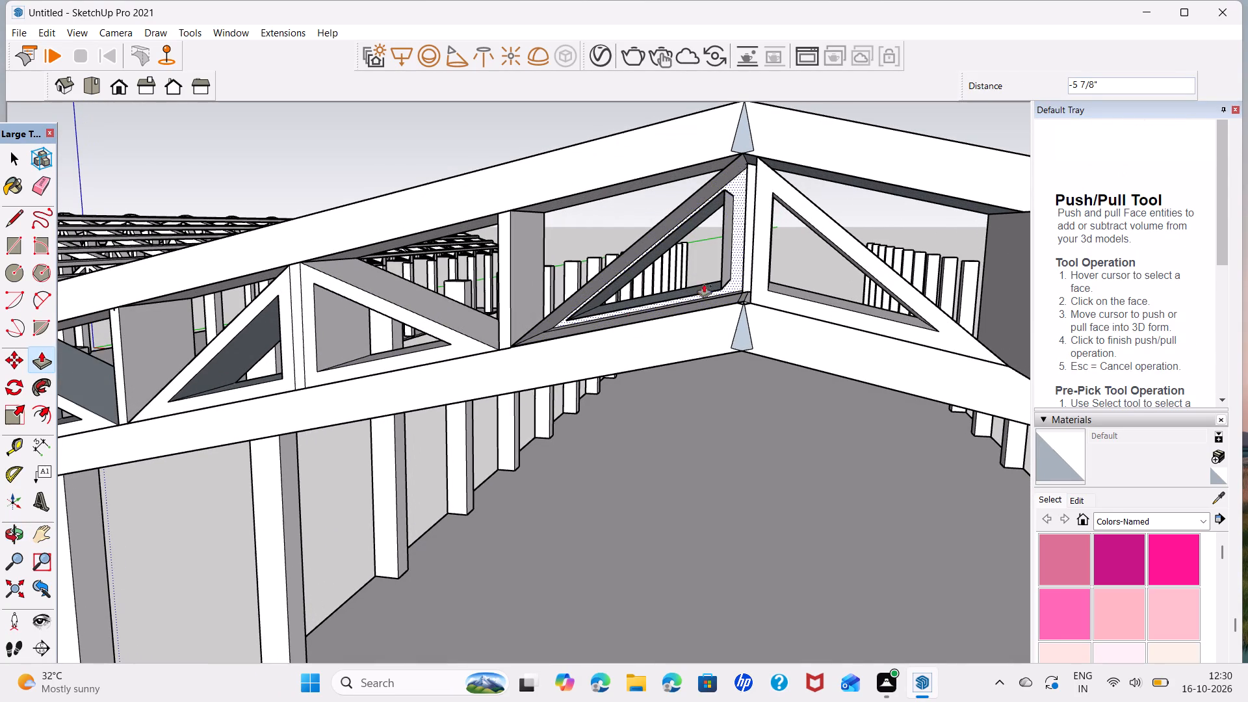
{"action": "left_click", "coordinate": [736, 247]}
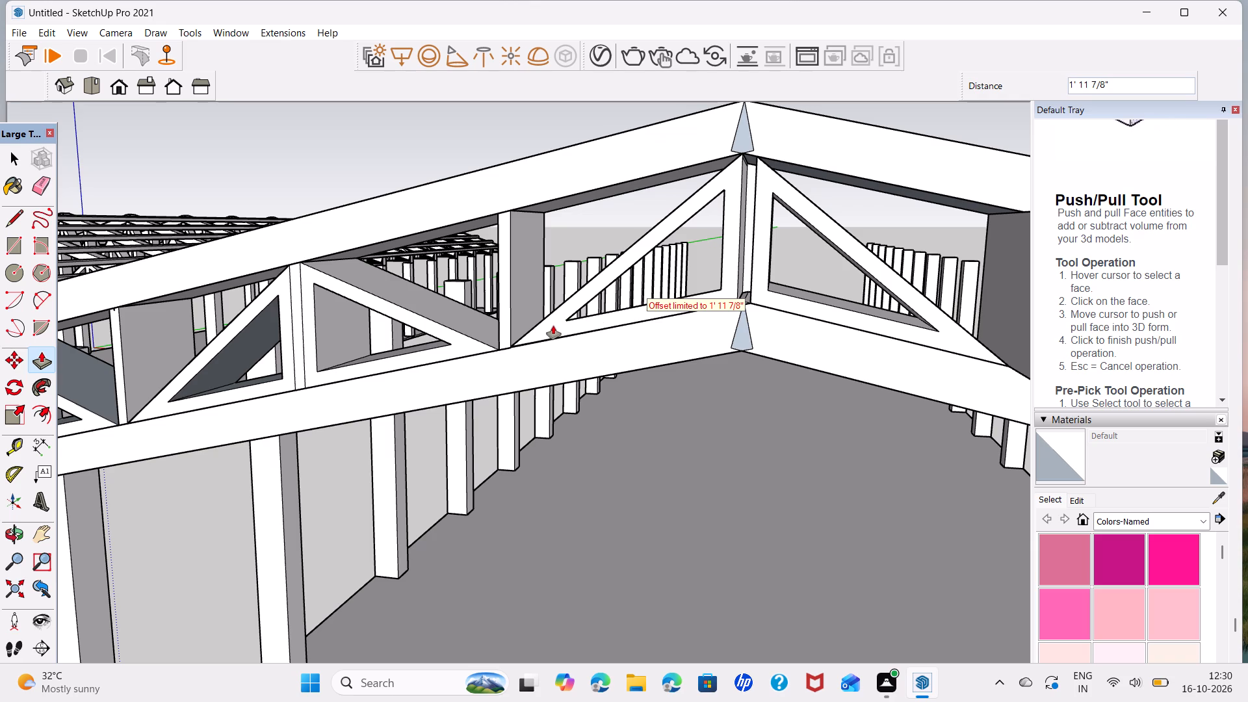
{"action": "left_click", "coordinate": [553, 326]}
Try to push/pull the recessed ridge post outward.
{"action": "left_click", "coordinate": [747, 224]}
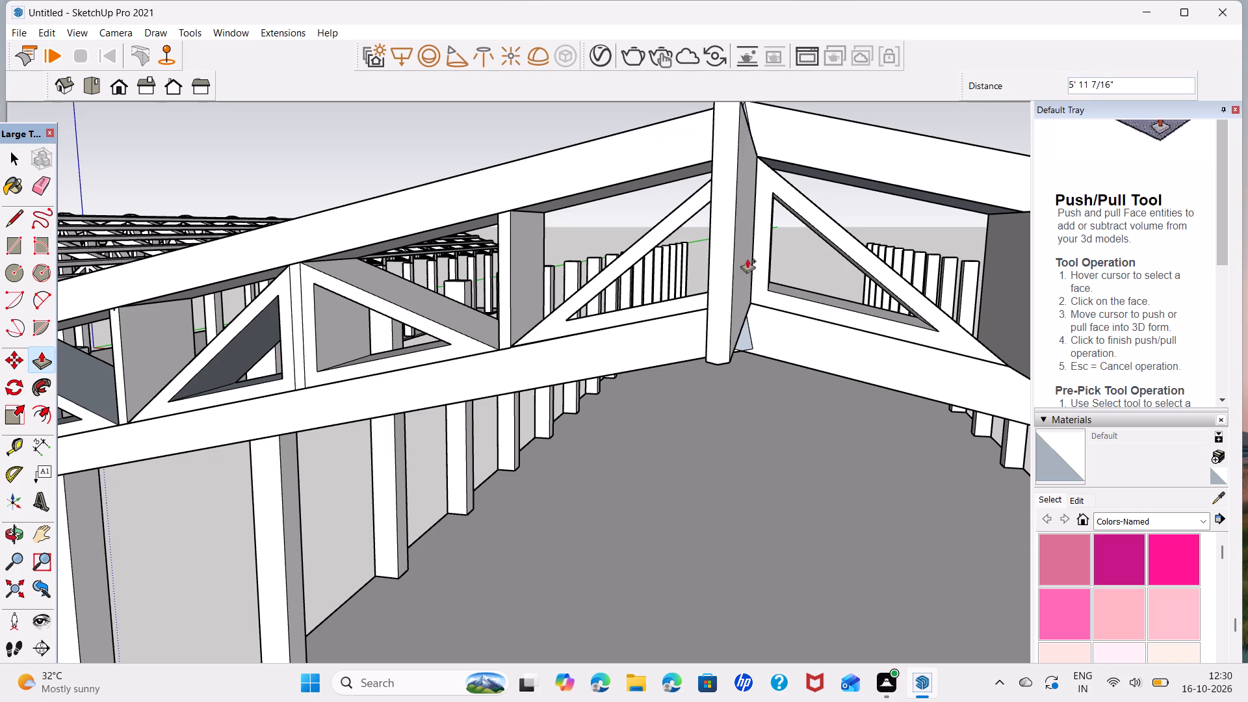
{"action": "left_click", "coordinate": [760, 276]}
Examine the whole truss from both sides and from below, checking the ridge post and web members against the chord faces.
{"action": "scroll", "coordinate": [783, 321], "scroll_direction": "down", "scroll_amount": 4}
{"action": "middle_click_drag", "start_coordinate": [847, 348], "coordinate": [694, 297]}
{"action": "scroll", "coordinate": [812, 261], "scroll_direction": "down", "scroll_amount": 8}
{"action": "middle_click_drag", "start_coordinate": [914, 255], "coordinate": [178, 292]}
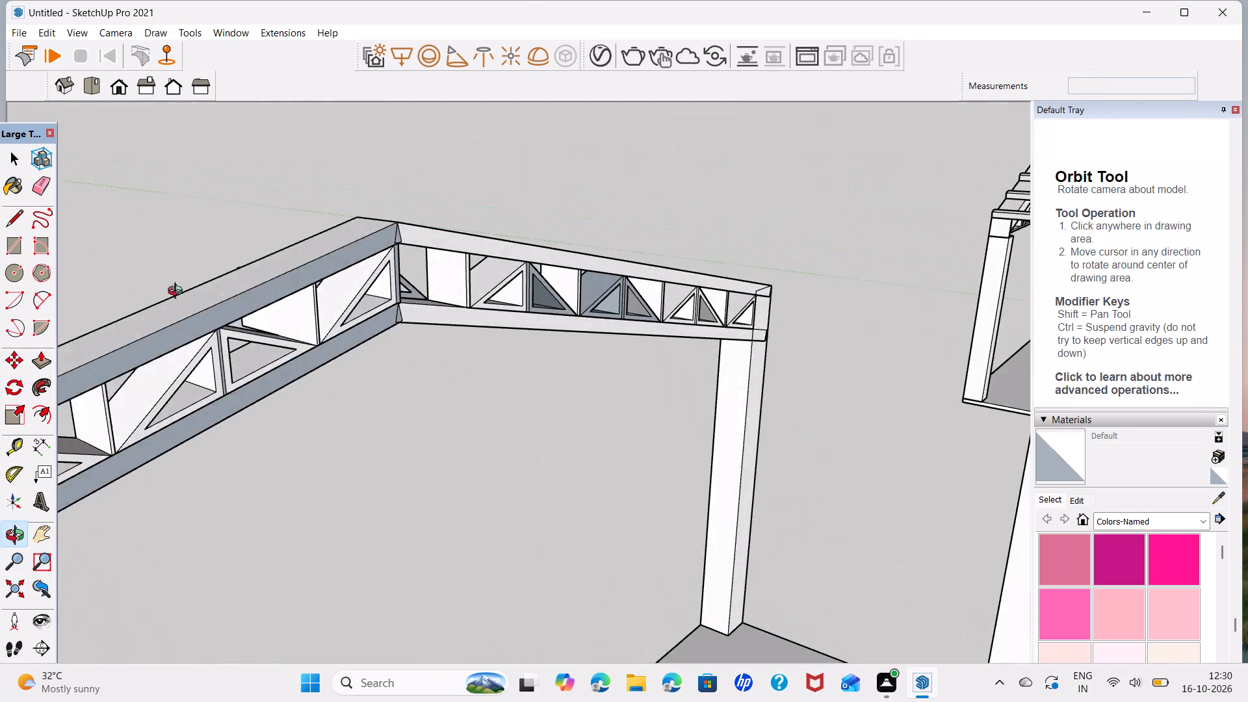
{"action": "middle_click_drag", "start_coordinate": [178, 292], "coordinate": [122, 280]}
{"action": "middle_click_drag", "start_coordinate": [658, 309], "coordinate": [432, 311]}
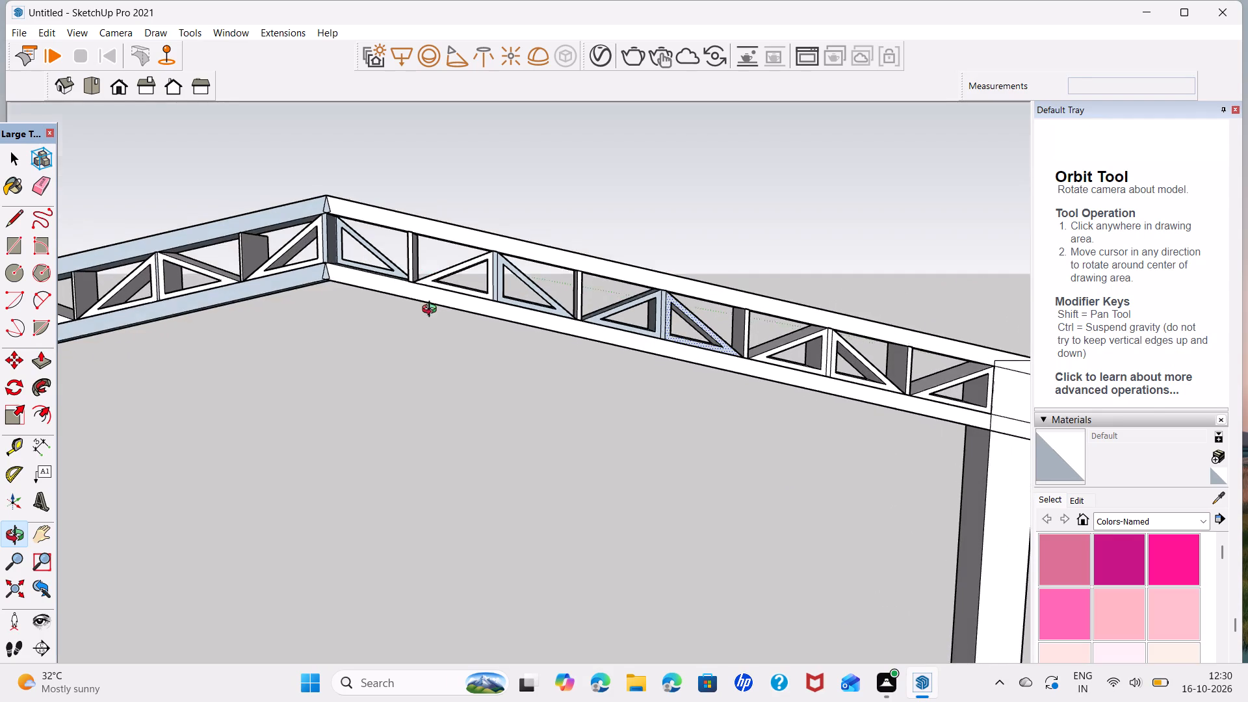
{"action": "middle_click_drag", "start_coordinate": [432, 311], "coordinate": [432, 324]}
{"action": "left_click", "coordinate": [872, 169]}
{"action": "key", "text": "space"}
{"action": "scroll", "coordinate": [766, 231], "scroll_direction": "down", "scroll_amount": 8}
{"action": "middle_click_drag", "start_coordinate": [528, 286], "coordinate": [742, 348]}
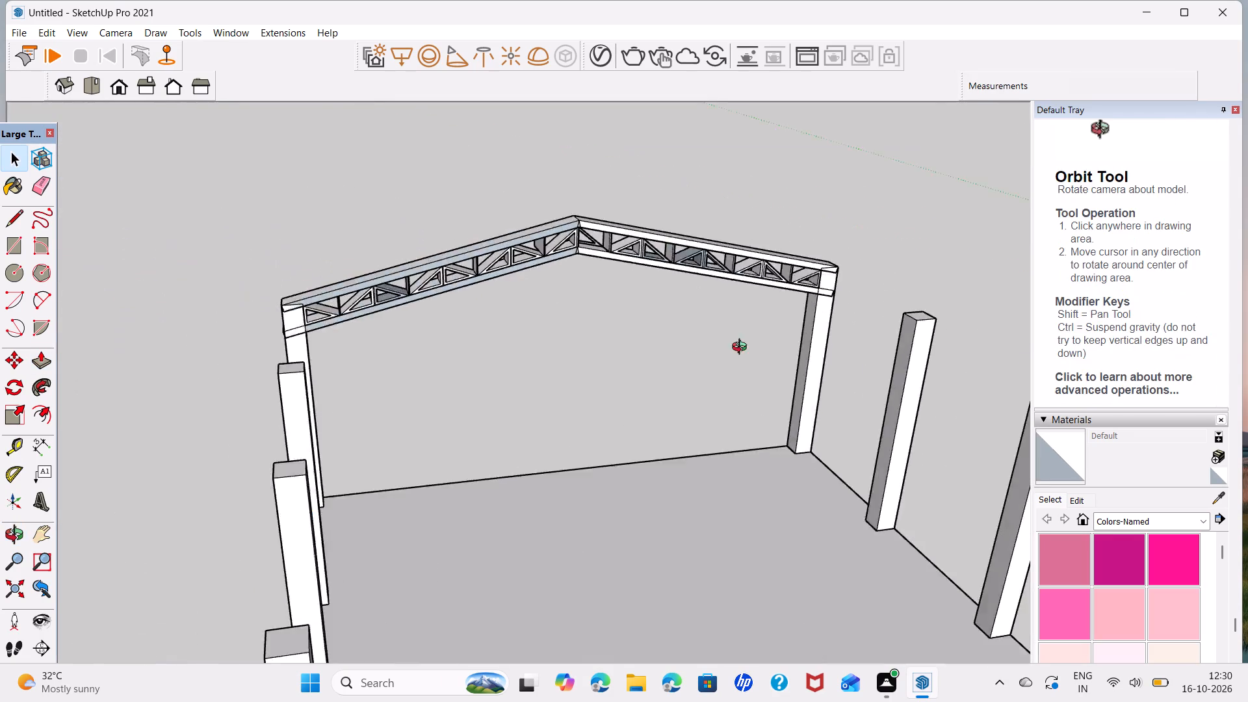
{"action": "middle_click_drag", "start_coordinate": [742, 348], "coordinate": [69, 0]}
{"action": "scroll", "coordinate": [6, 1], "scroll_direction": "down", "scroll_amount": 4}
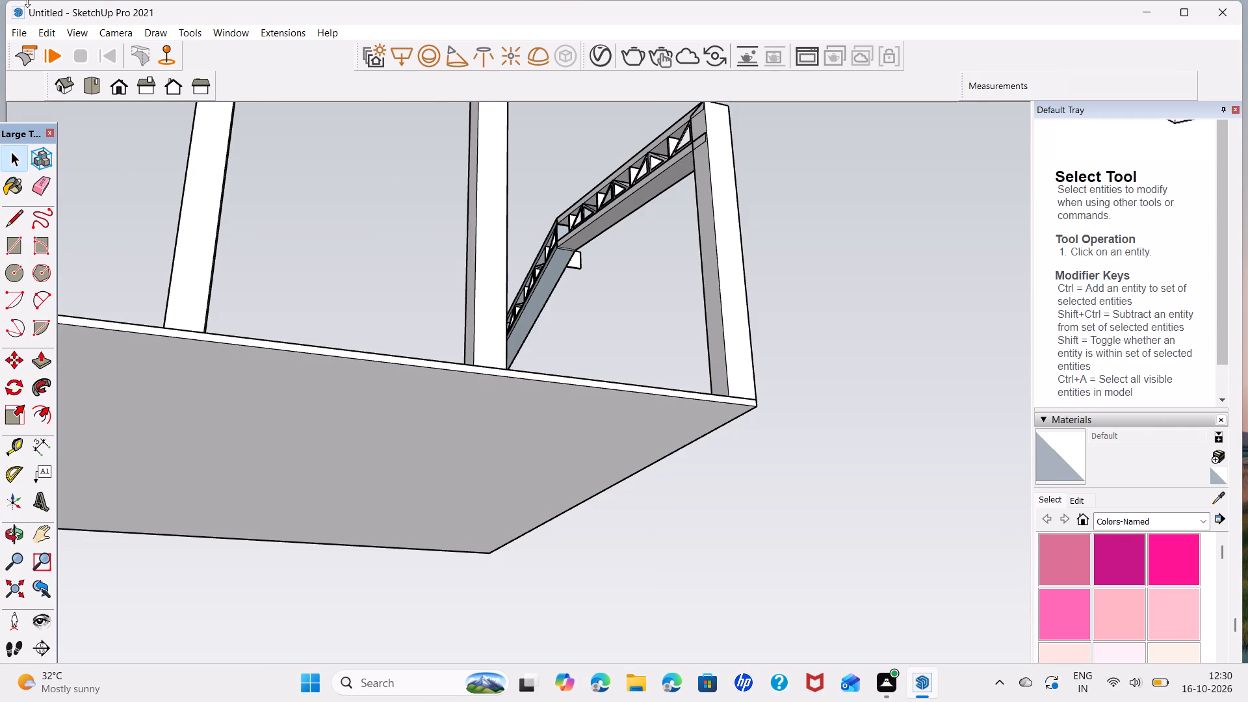
{"action": "middle_click_drag", "start_coordinate": [769, 218], "coordinate": [21, 432]}
{"action": "scroll", "coordinate": [502, 240], "scroll_direction": "up", "scroll_amount": 5}
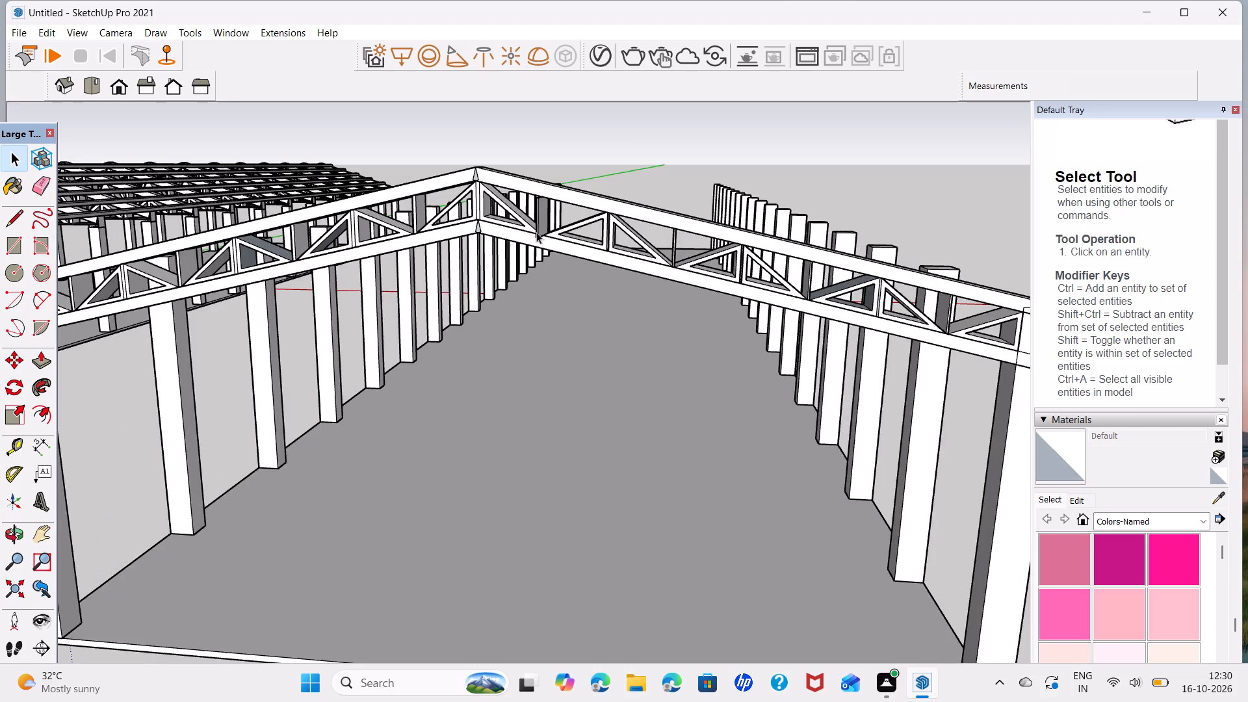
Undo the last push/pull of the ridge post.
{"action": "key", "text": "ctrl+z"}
Push/pull the recessed ridge post outward by 1' 6", level with the triangular frames on both sides of it.
{"action": "scroll", "coordinate": [572, 225], "scroll_direction": "up", "scroll_amount": 6}
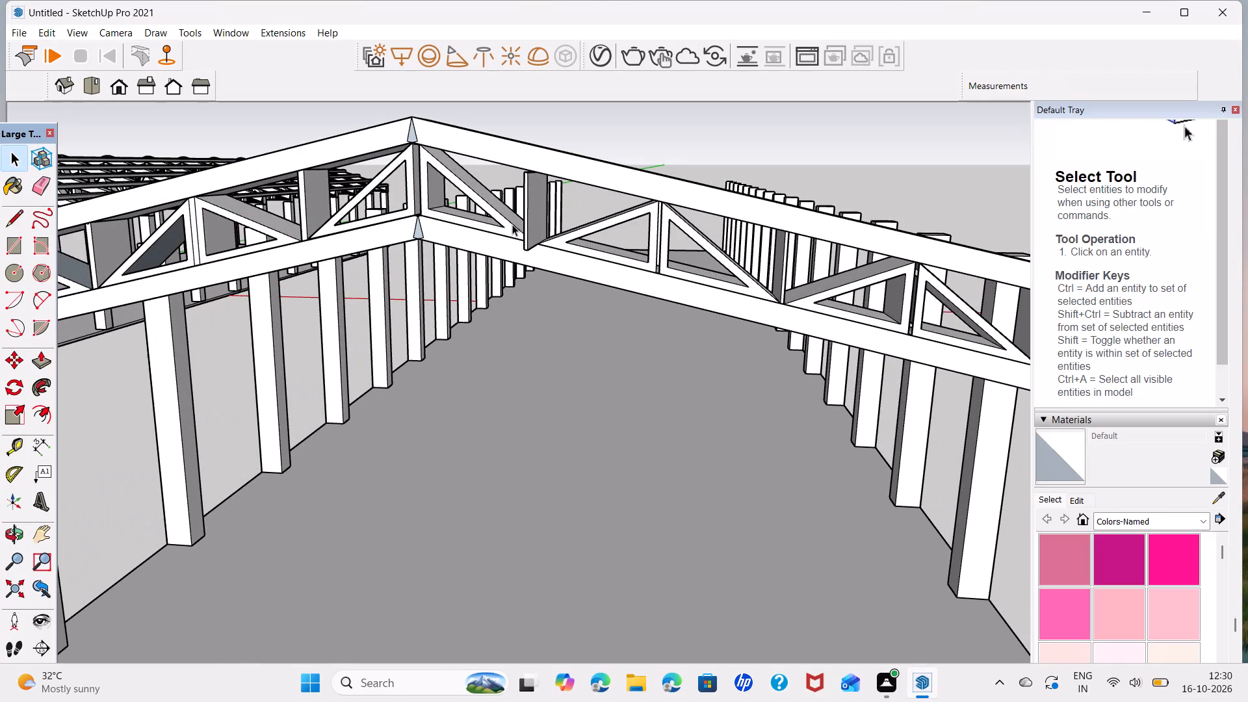
{"action": "middle_click_drag", "start_coordinate": [512, 224], "coordinate": [690, 298]}
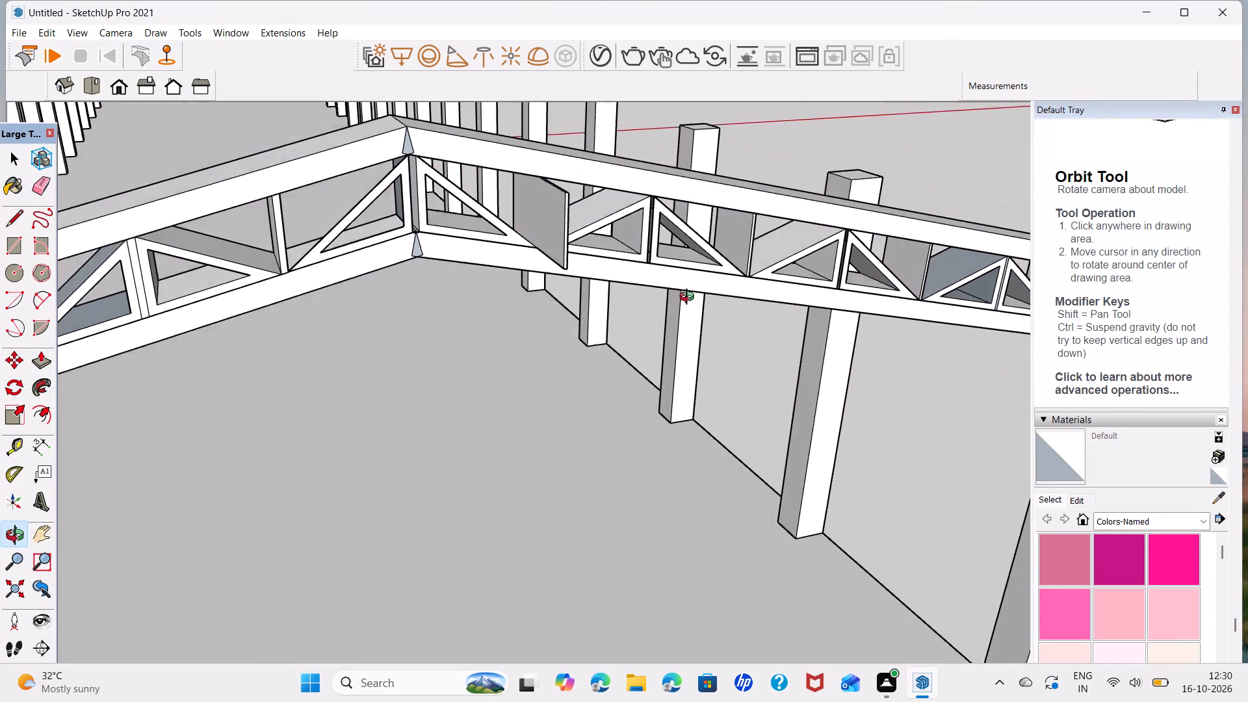
{"action": "middle_click_drag", "start_coordinate": [690, 298], "coordinate": [695, 326]}
{"action": "scroll", "coordinate": [407, 197], "scroll_direction": "up", "scroll_amount": 5}
{"action": "middle_click_drag", "start_coordinate": [437, 235], "coordinate": [378, 183]}
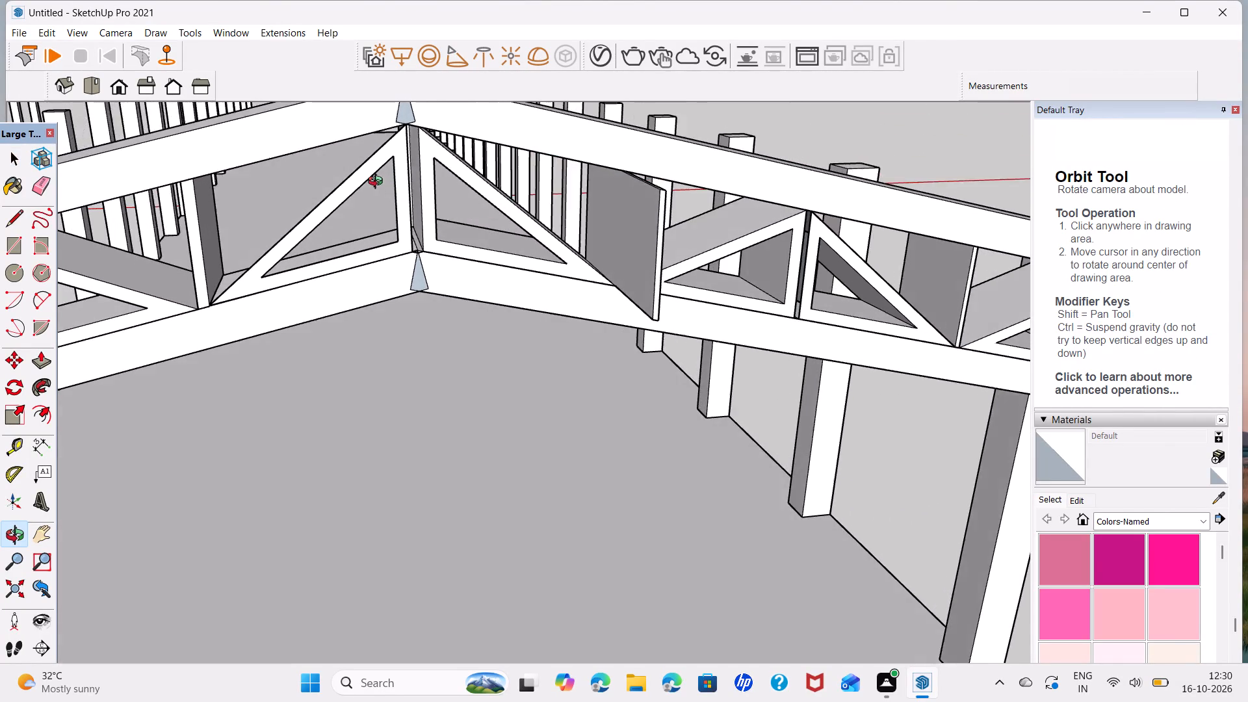
{"action": "middle_click_drag", "start_coordinate": [378, 183], "coordinate": [348, 181]}
{"action": "scroll", "coordinate": [408, 166], "scroll_direction": "up", "scroll_amount": 5}
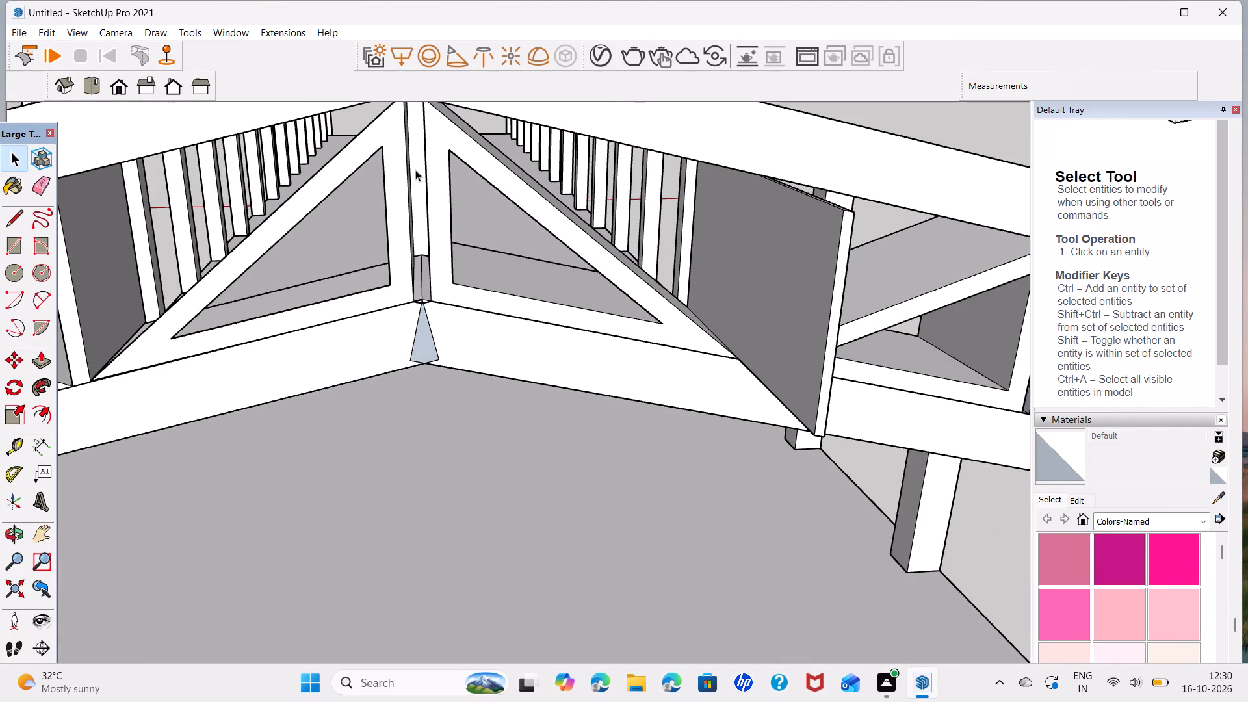
{"action": "key", "text": "p"}
{"action": "left_click", "coordinate": [419, 162]}
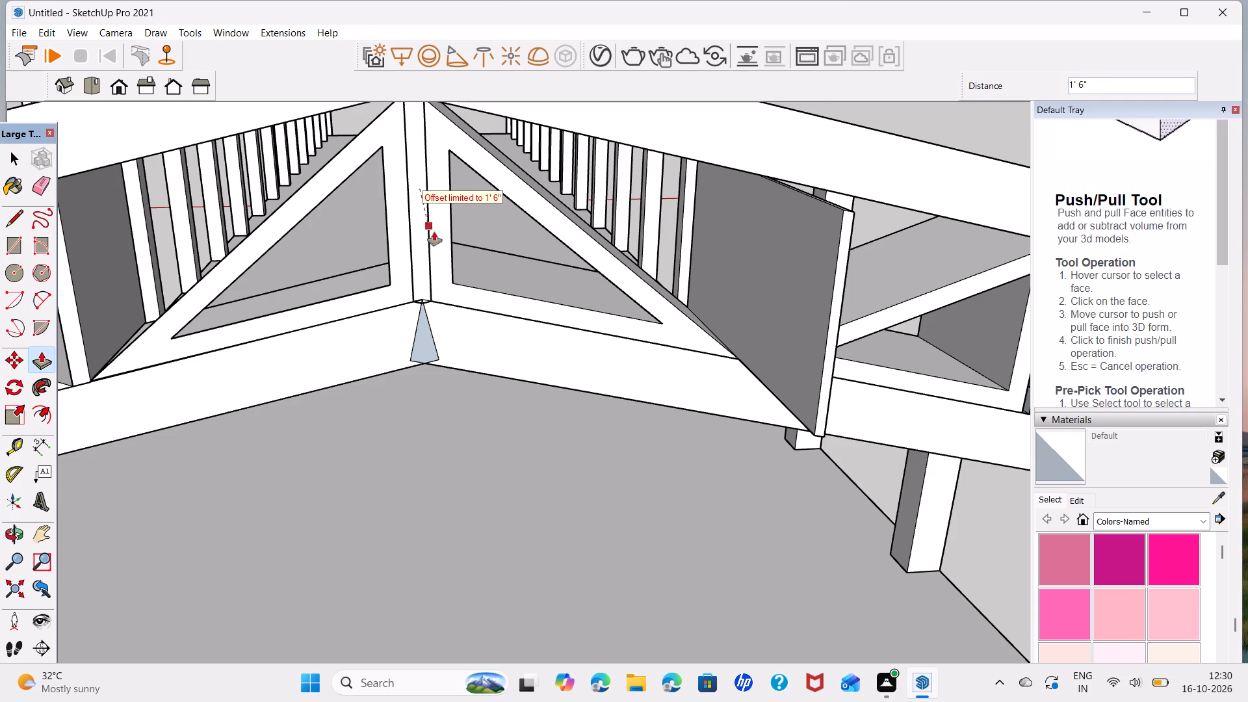
{"action": "left_click", "coordinate": [441, 197]}
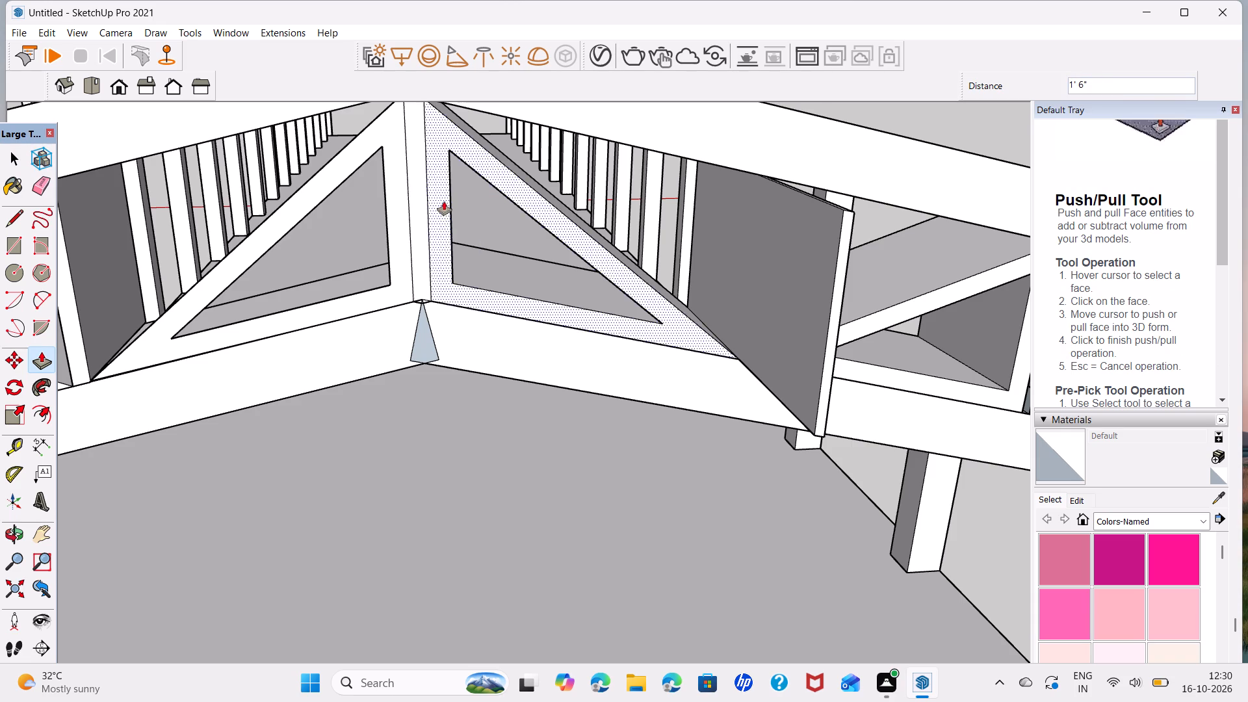
Push/pull the protruding vertical strut beside the ridge panel back until it is flush with the adjacent triangular frame.
{"action": "scroll", "coordinate": [579, 197], "scroll_direction": "down", "scroll_amount": 4}
{"action": "scroll", "coordinate": [614, 216], "scroll_direction": "up", "scroll_amount": 12}
{"action": "middle_click_drag", "start_coordinate": [591, 226], "coordinate": [604, 298]}
{"action": "left_click", "coordinate": [625, 256]}
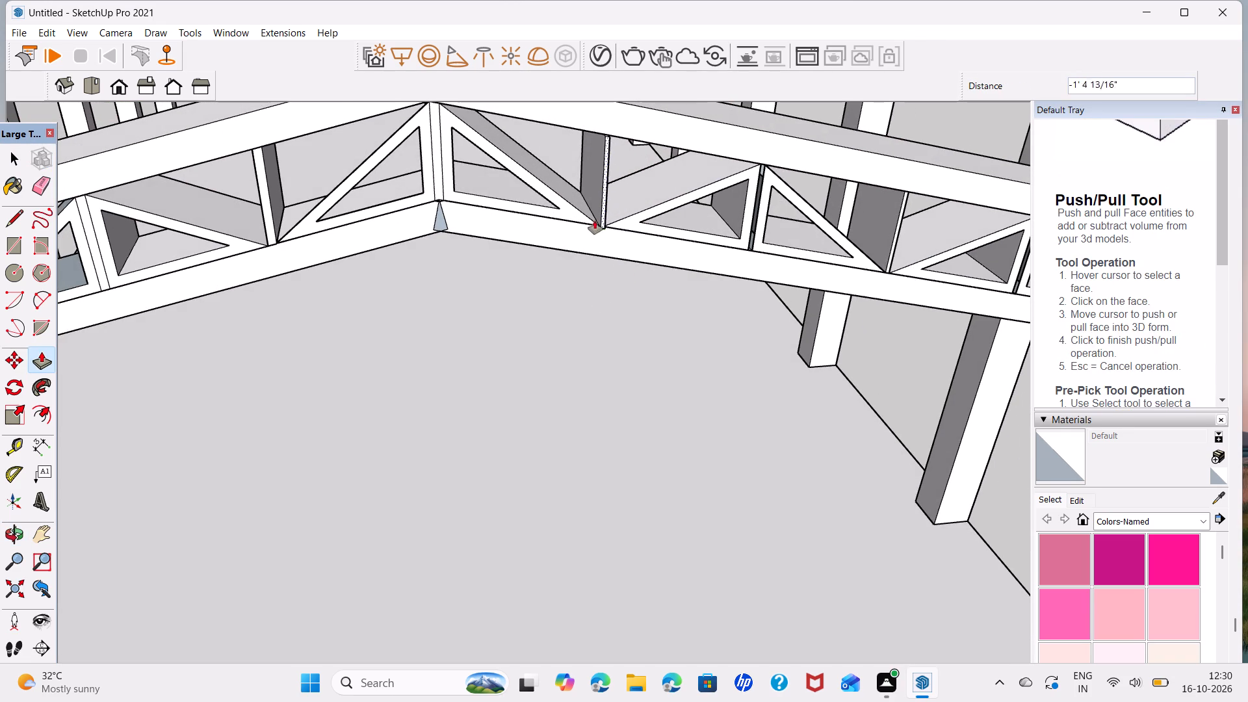
{"action": "left_click", "coordinate": [567, 204]}
{"action": "key", "text": "space"}
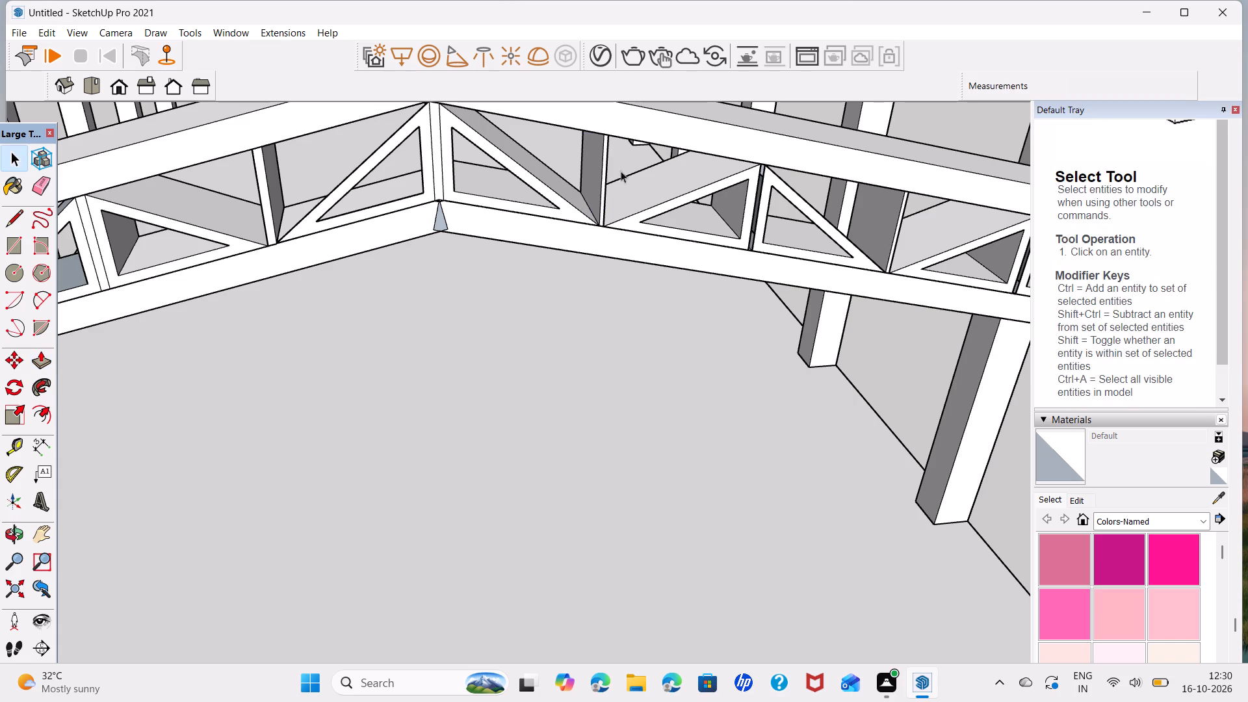
Push/pull the recessed post in the first triangle pair past the ridge outward by 1' 6", level with the frames beside it.
{"action": "middle_click_drag", "start_coordinate": [770, 236], "coordinate": [698, 160]}
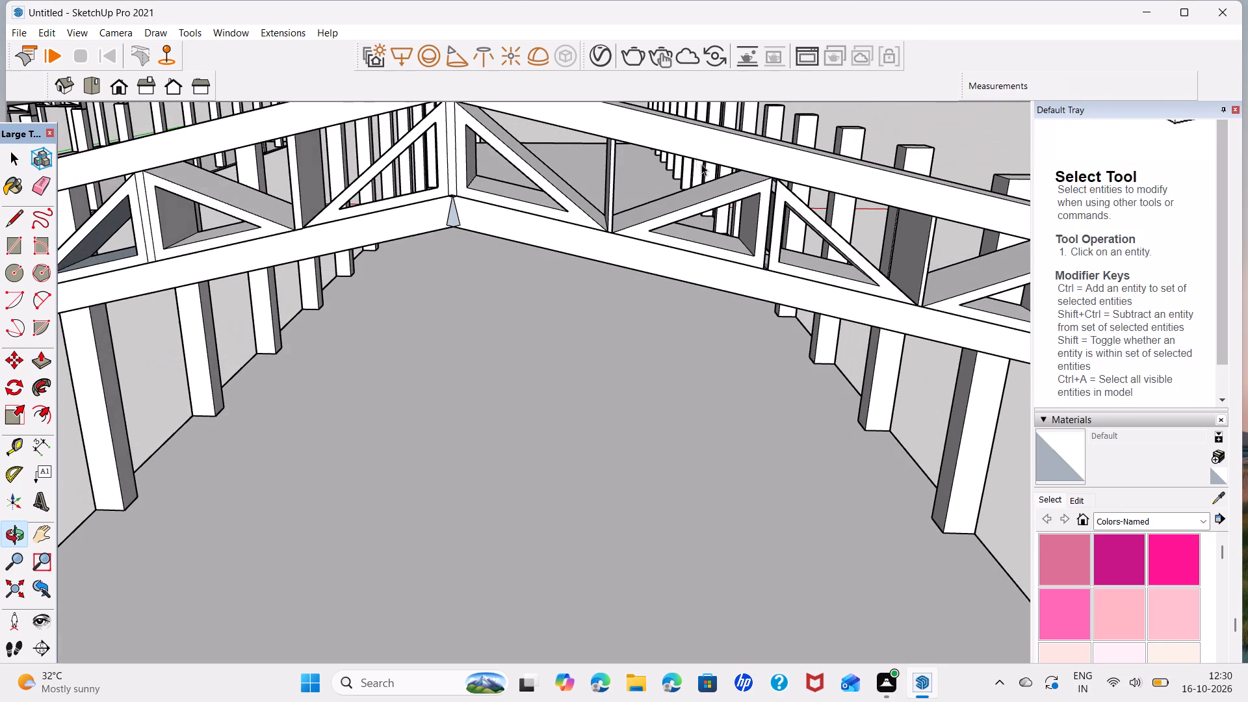
{"action": "scroll", "coordinate": [772, 226], "scroll_direction": "up", "scroll_amount": 5}
{"action": "middle_click_drag", "start_coordinate": [772, 222], "coordinate": [687, 203]}
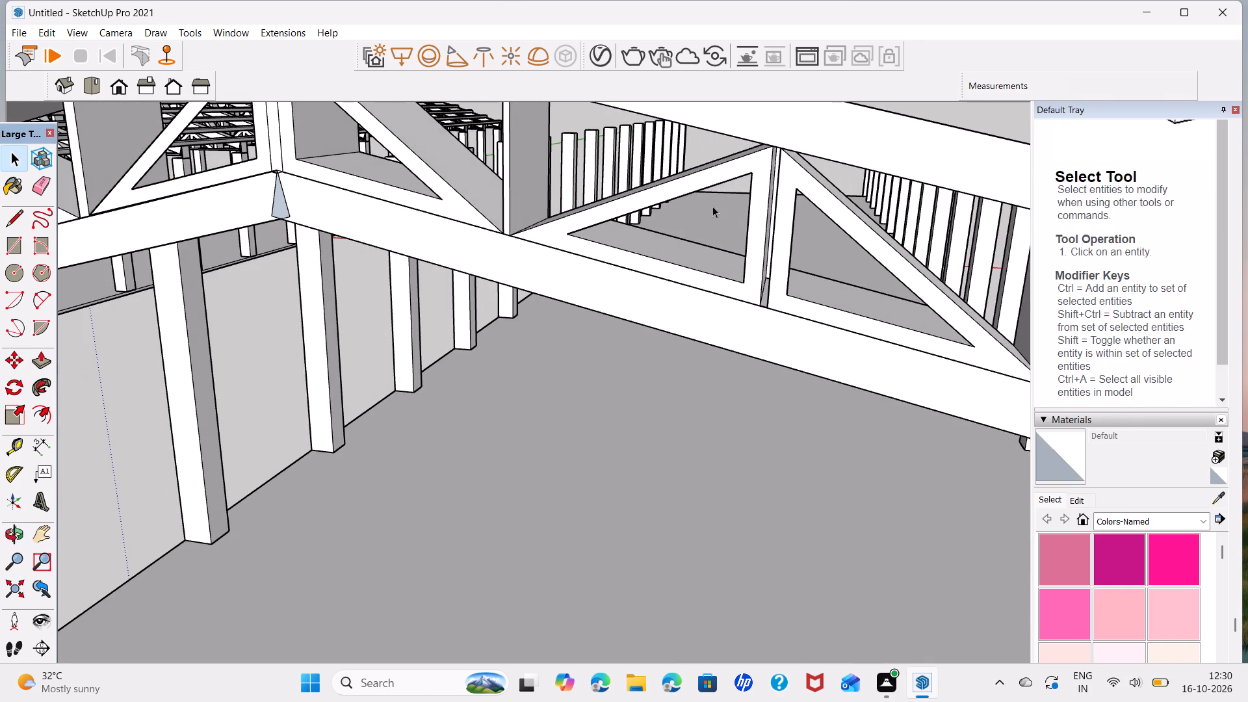
{"action": "scroll", "coordinate": [762, 209], "scroll_direction": "up", "scroll_amount": 5}
{"action": "key", "text": "p"}
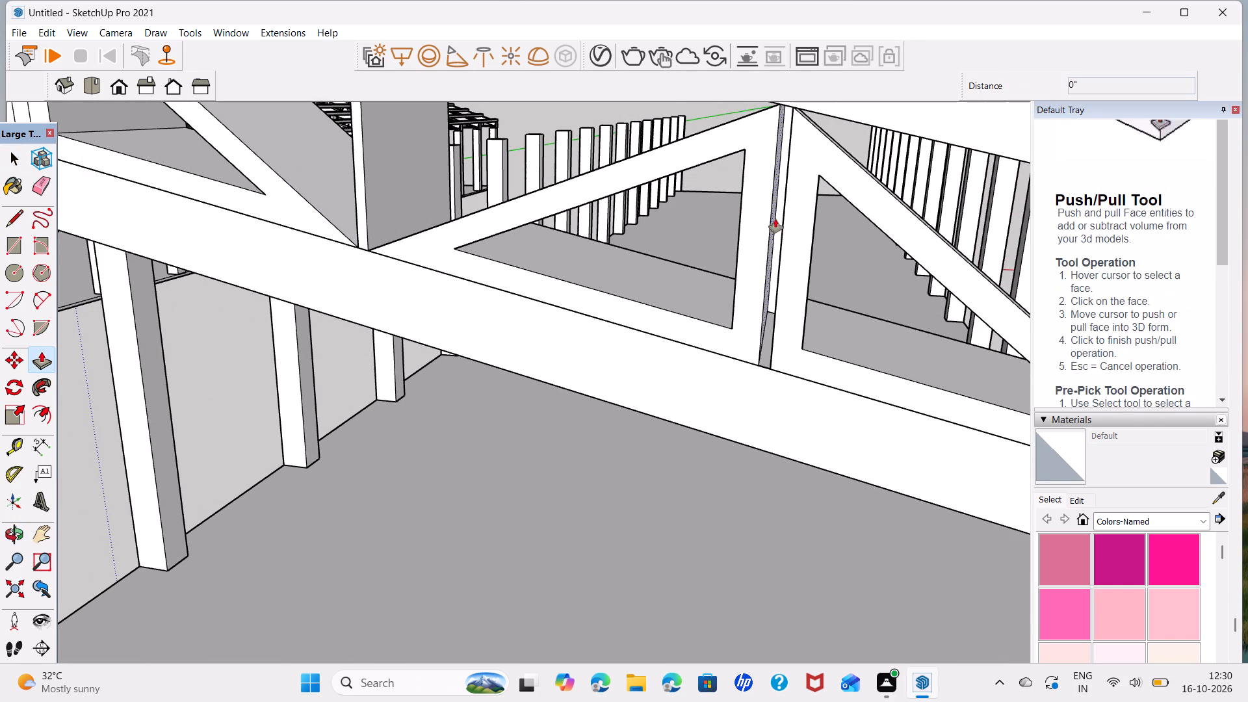
{"action": "left_click", "coordinate": [777, 220]}
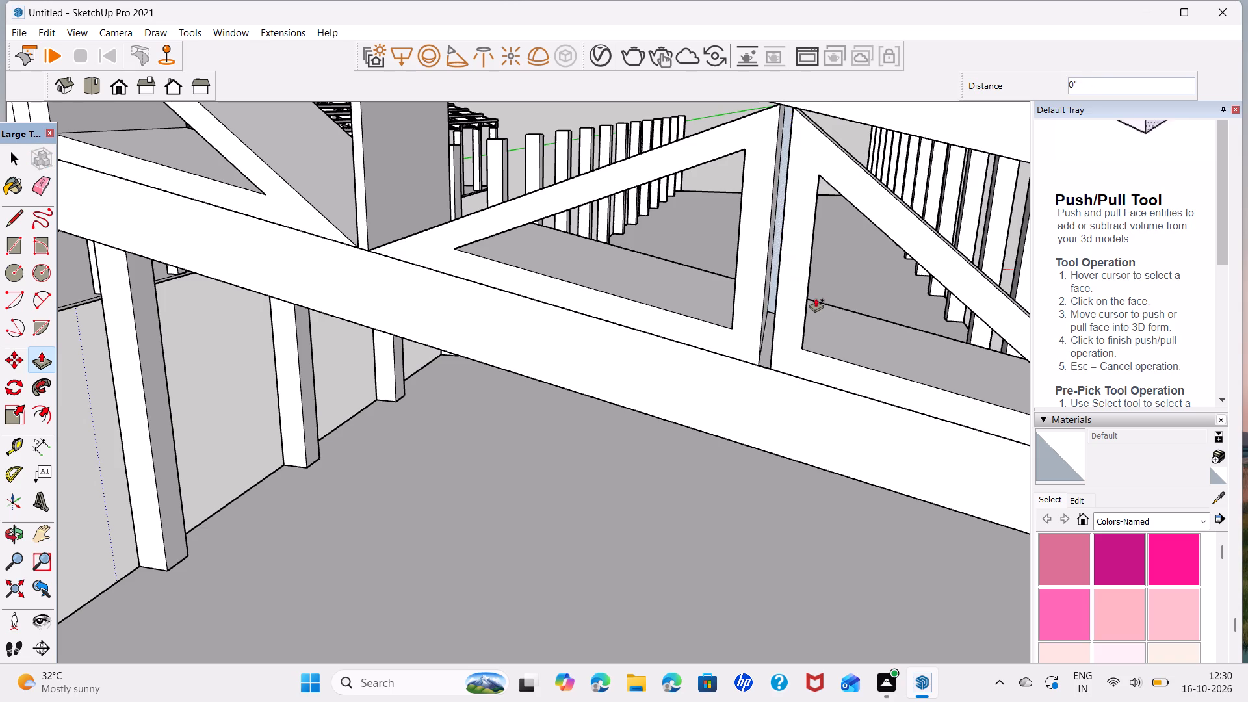
{"action": "left_click", "coordinate": [794, 329]}
Push/pull the recessed post in the second triangle pair from the ridge outward by 1' 6", flush with its neighbouring frames.
{"action": "scroll", "coordinate": [812, 354], "scroll_direction": "down", "scroll_amount": 2}
{"action": "middle_click_drag", "start_coordinate": [883, 385], "coordinate": [868, 380], "text": "shift"}
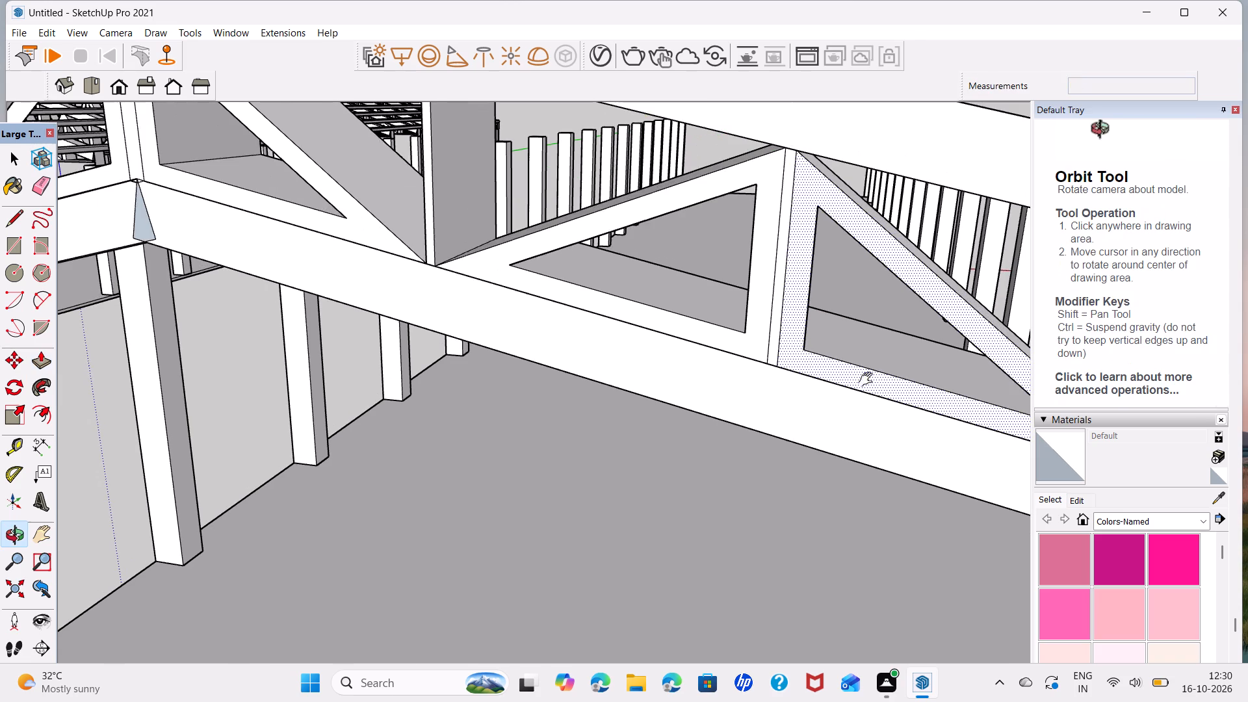
{"action": "middle_click_drag", "start_coordinate": [868, 380], "coordinate": [434, 284], "text": "shift"}
{"action": "scroll", "coordinate": [690, 341], "scroll_direction": "down", "scroll_amount": 3}
{"action": "middle_click_drag", "start_coordinate": [824, 392], "coordinate": [502, 290]}
{"action": "middle_click_drag", "start_coordinate": [660, 308], "coordinate": [712, 274]}
{"action": "scroll", "coordinate": [687, 272], "scroll_direction": "up", "scroll_amount": 4}
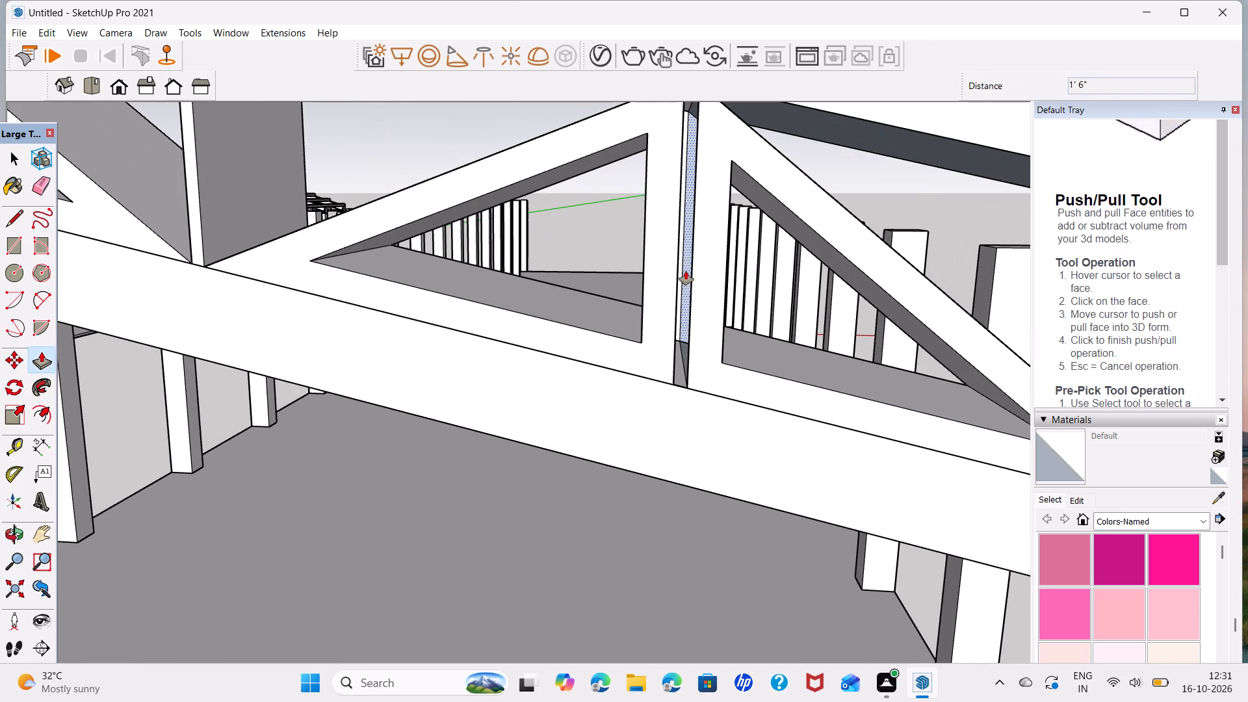
{"action": "middle_click_drag", "start_coordinate": [685, 271], "coordinate": [668, 275]}
{"action": "left_click", "coordinate": [680, 276]}
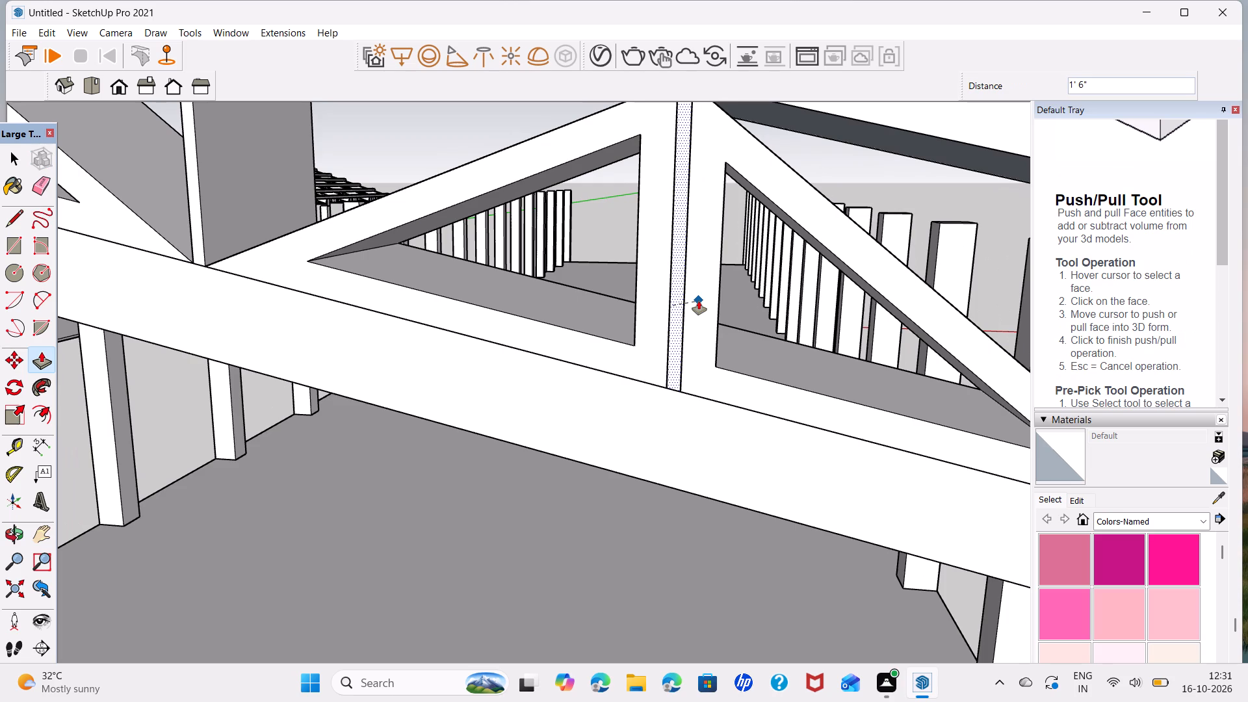
{"action": "left_click", "coordinate": [713, 331]}
Reverse the back-facing front face of the post in the triangle pair nearest the eave on this slope.
{"action": "scroll", "coordinate": [718, 344], "scroll_direction": "down", "scroll_amount": 4}
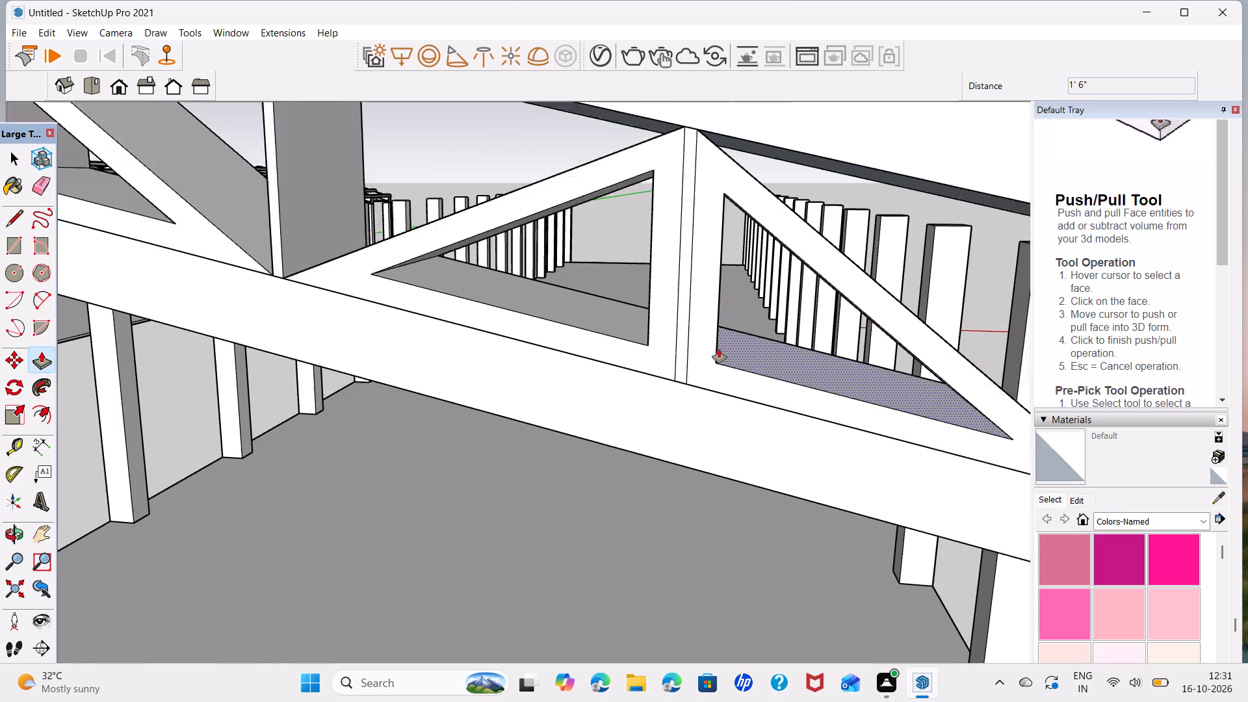
{"action": "middle_click_drag", "start_coordinate": [794, 376], "coordinate": [524, 297]}
{"action": "scroll", "coordinate": [631, 345], "scroll_direction": "down", "scroll_amount": 5}
{"action": "middle_click_drag", "start_coordinate": [918, 381], "coordinate": [872, 369], "text": "shift"}
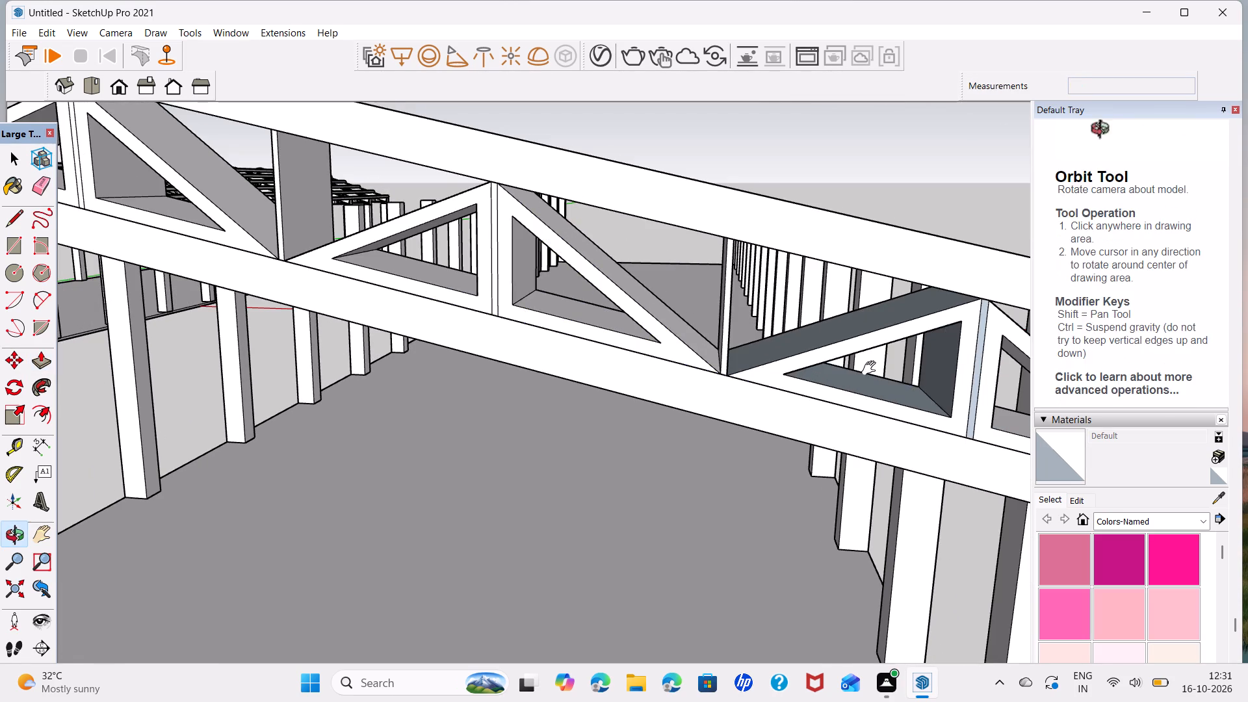
{"action": "middle_click_drag", "start_coordinate": [872, 369], "coordinate": [729, 324], "text": "shift"}
{"action": "scroll", "coordinate": [759, 327], "scroll_direction": "up", "scroll_amount": 5}
{"action": "key", "text": "space"}
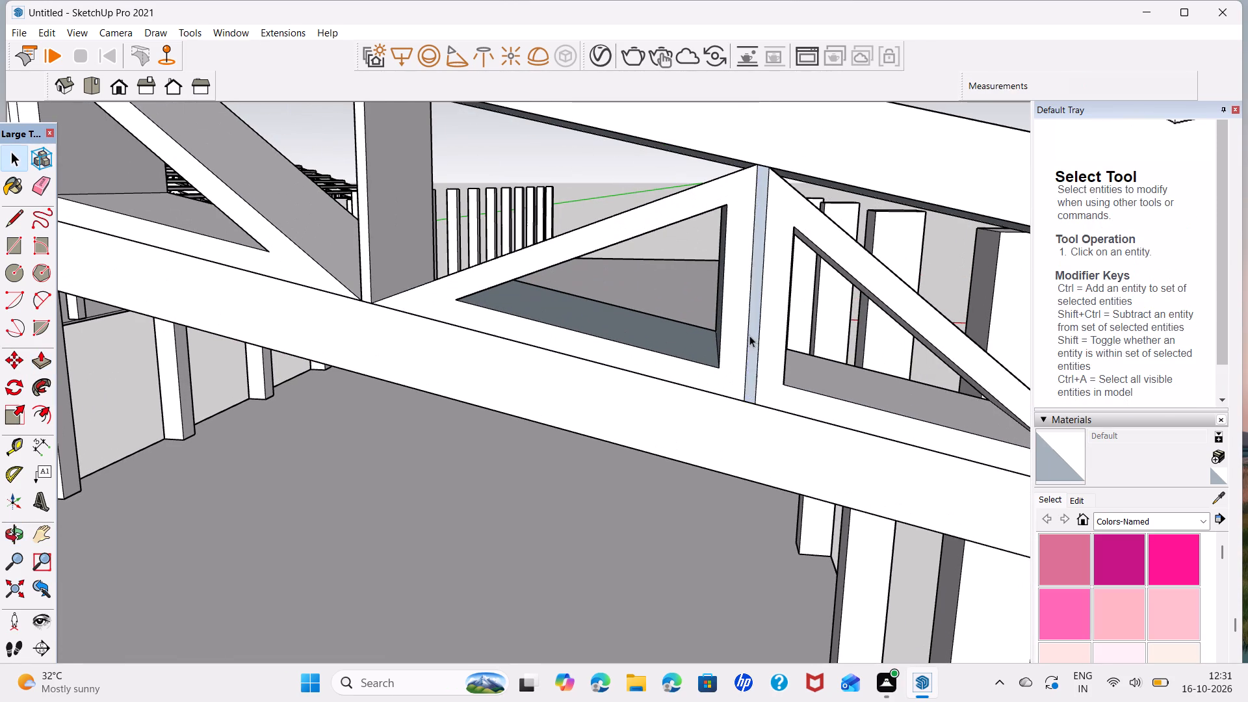
{"action": "right_click", "coordinate": [749, 335]}
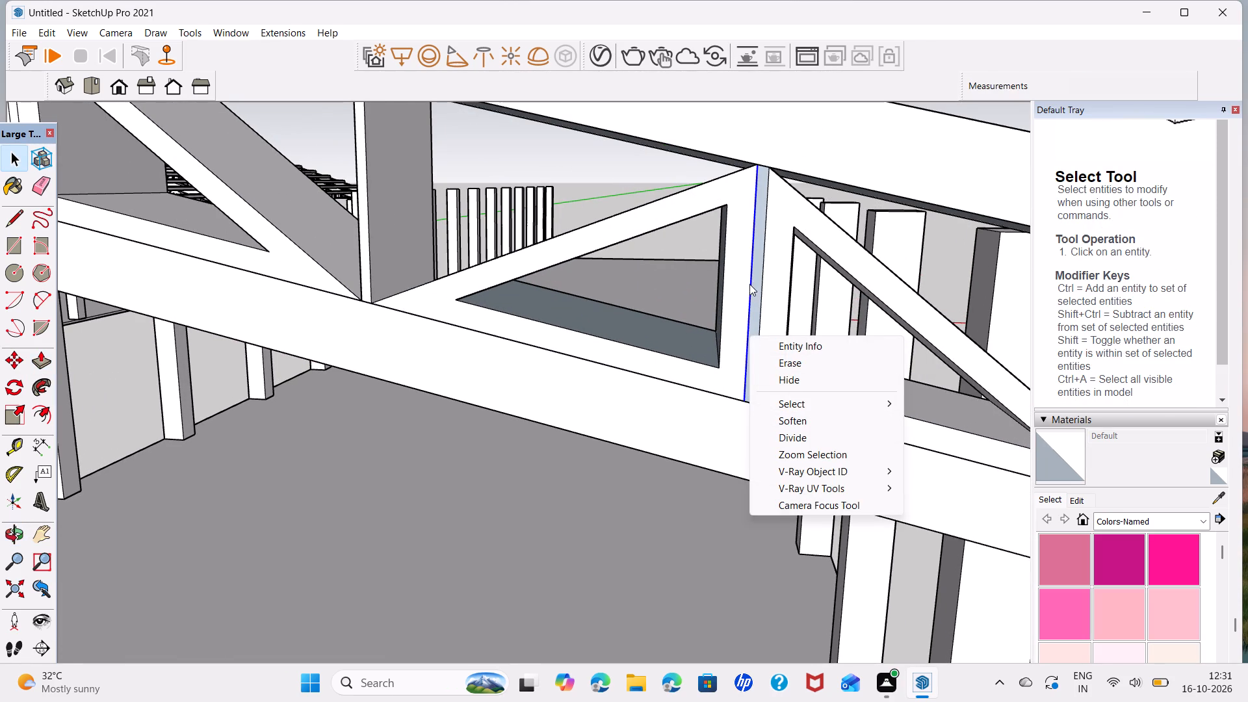
{"action": "left_click", "coordinate": [756, 293]}
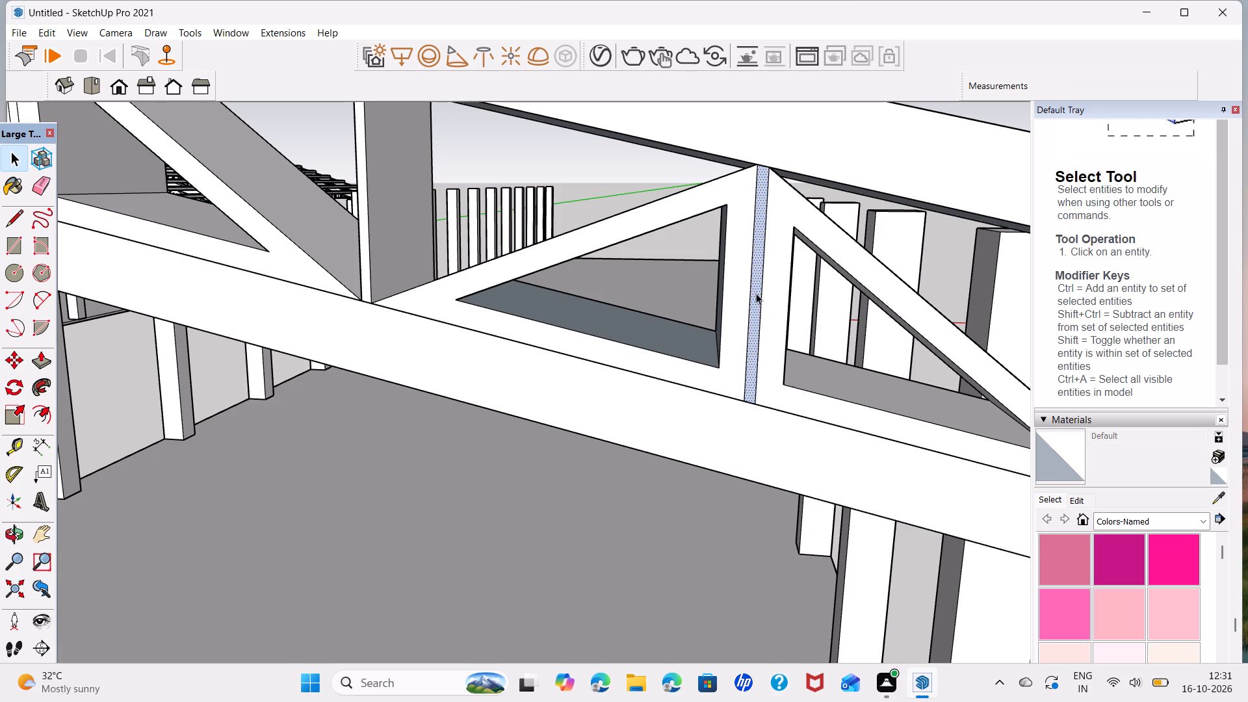
{"action": "right_click", "coordinate": [756, 293]}
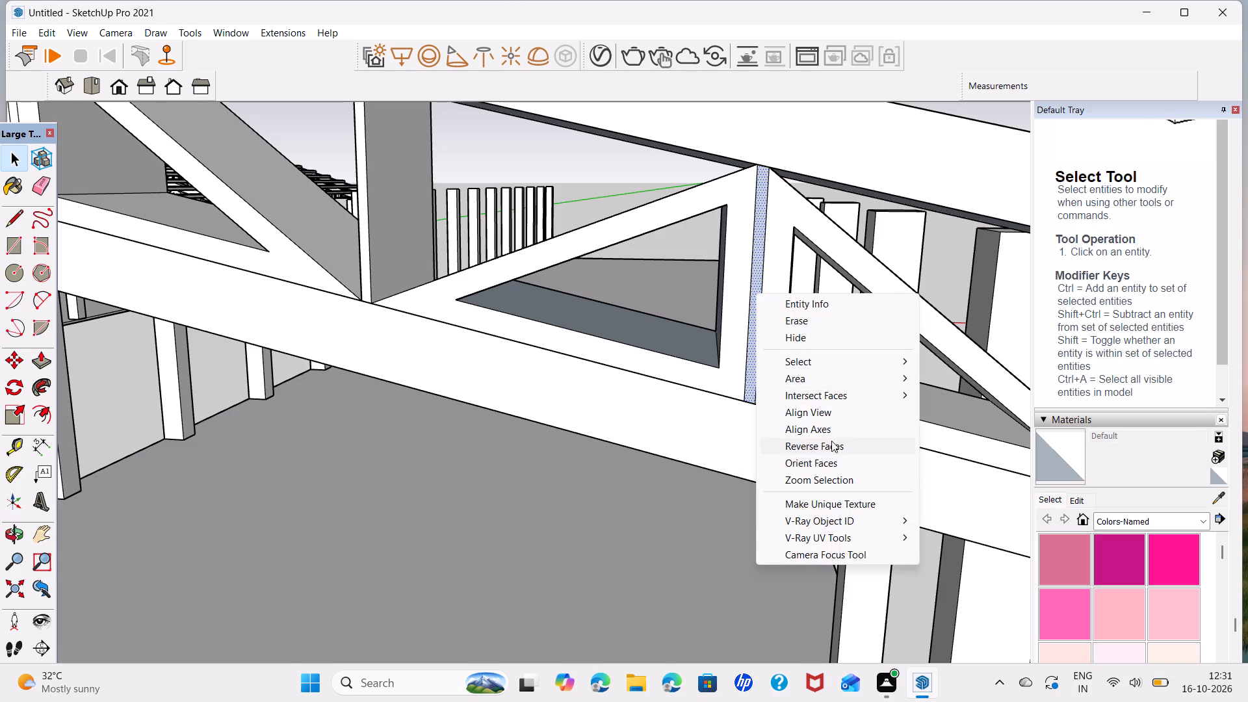
{"action": "left_click", "coordinate": [831, 441]}
Examine both faces of the truss along its full span, checking that the posts and web frames sit flush.
{"action": "scroll", "coordinate": [868, 350], "scroll_direction": "down", "scroll_amount": 7}
{"action": "middle_click_drag", "start_coordinate": [856, 330], "coordinate": [768, 361]}
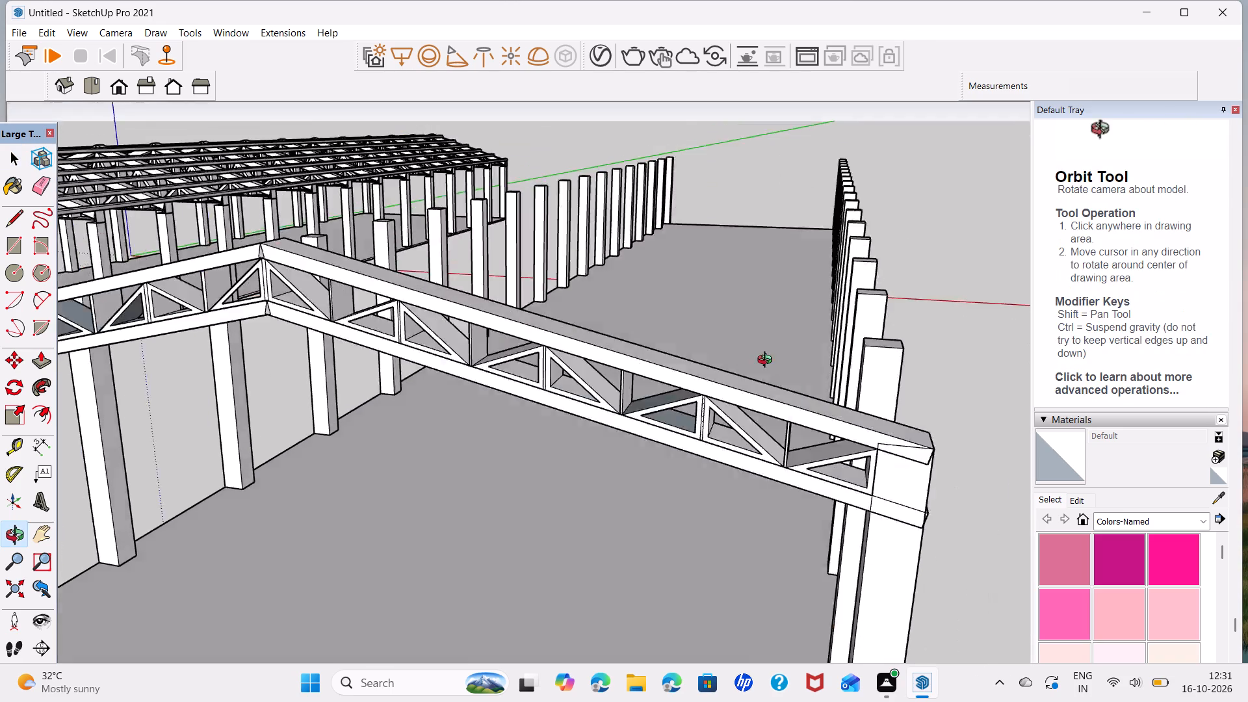
{"action": "middle_click_drag", "start_coordinate": [768, 361], "coordinate": [307, 408]}
{"action": "middle_click_drag", "start_coordinate": [340, 308], "coordinate": [638, 367]}
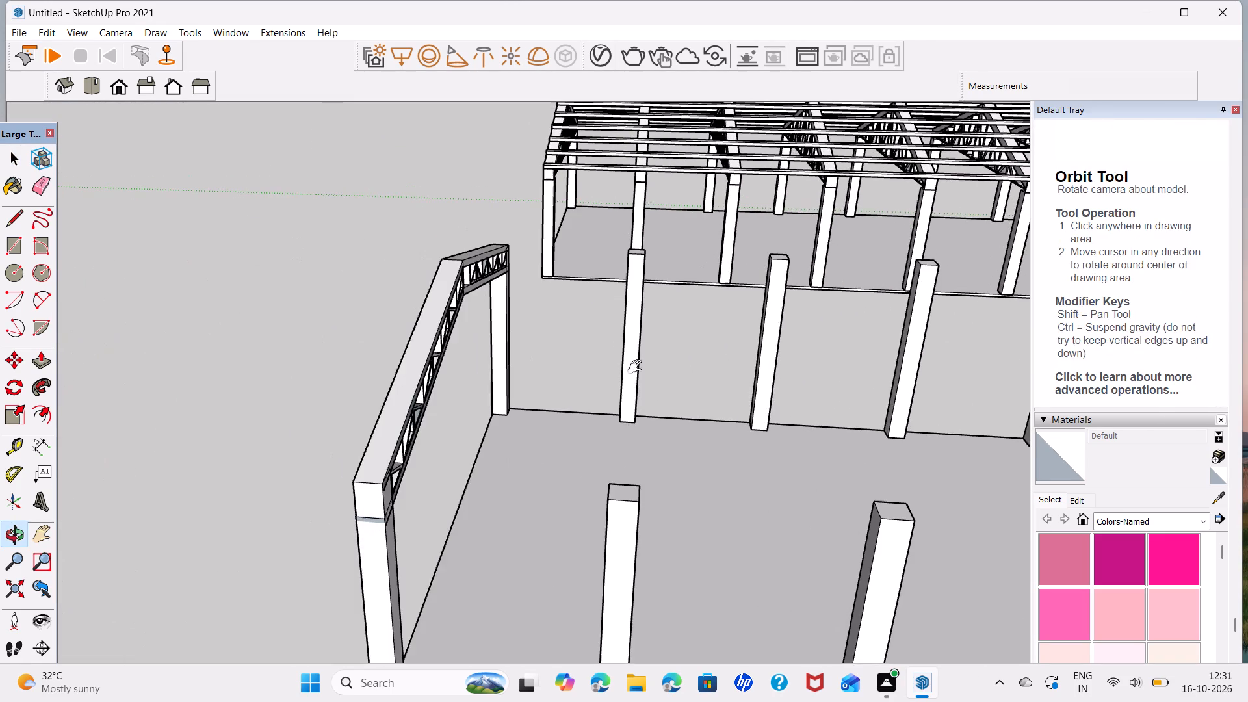
{"action": "middle_click_drag", "start_coordinate": [633, 420], "coordinate": [330, 448]}
{"action": "scroll", "coordinate": [262, 380], "scroll_direction": "up", "scroll_amount": 6}
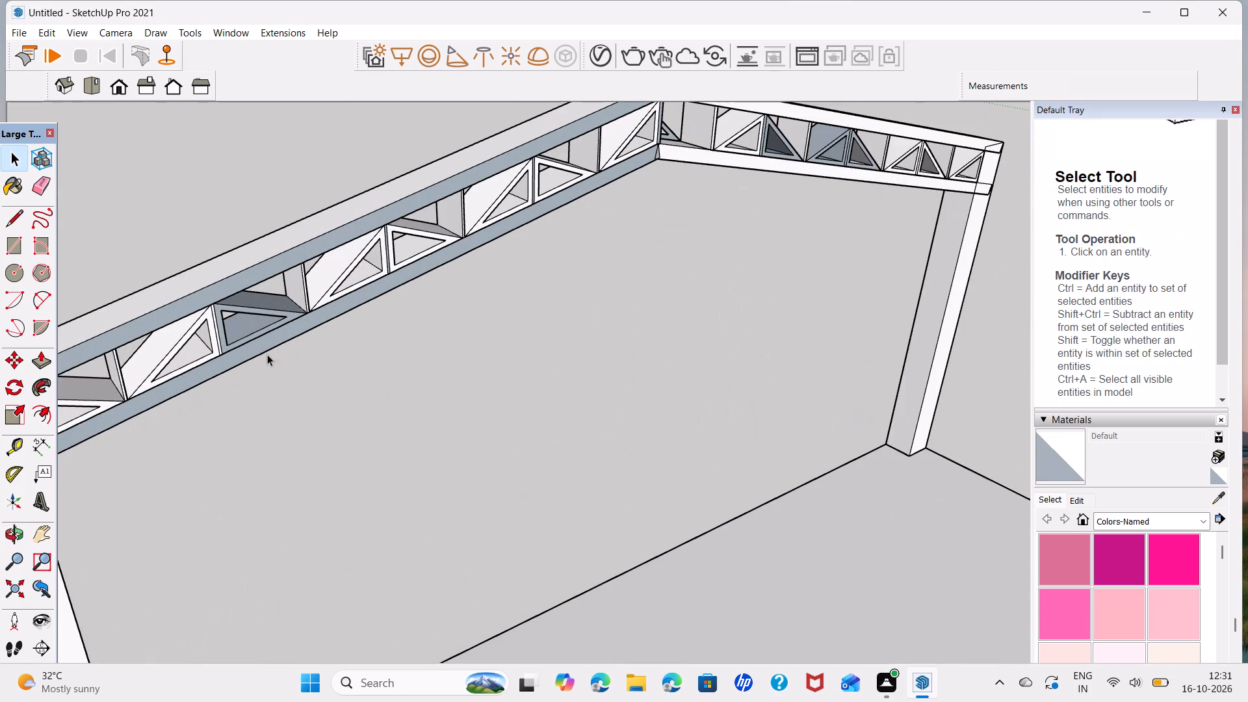
{"action": "middle_click_drag", "start_coordinate": [416, 345], "coordinate": [152, 286]}
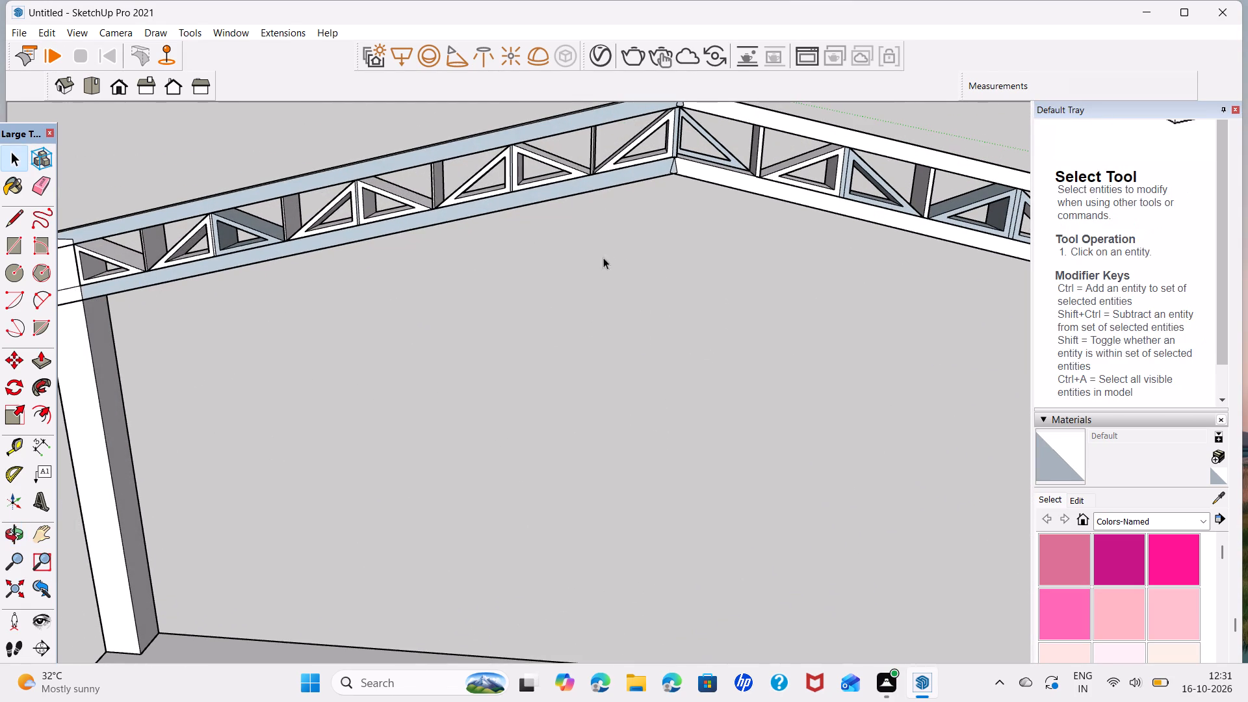
{"action": "middle_click_drag", "start_coordinate": [817, 246], "coordinate": [411, 268]}
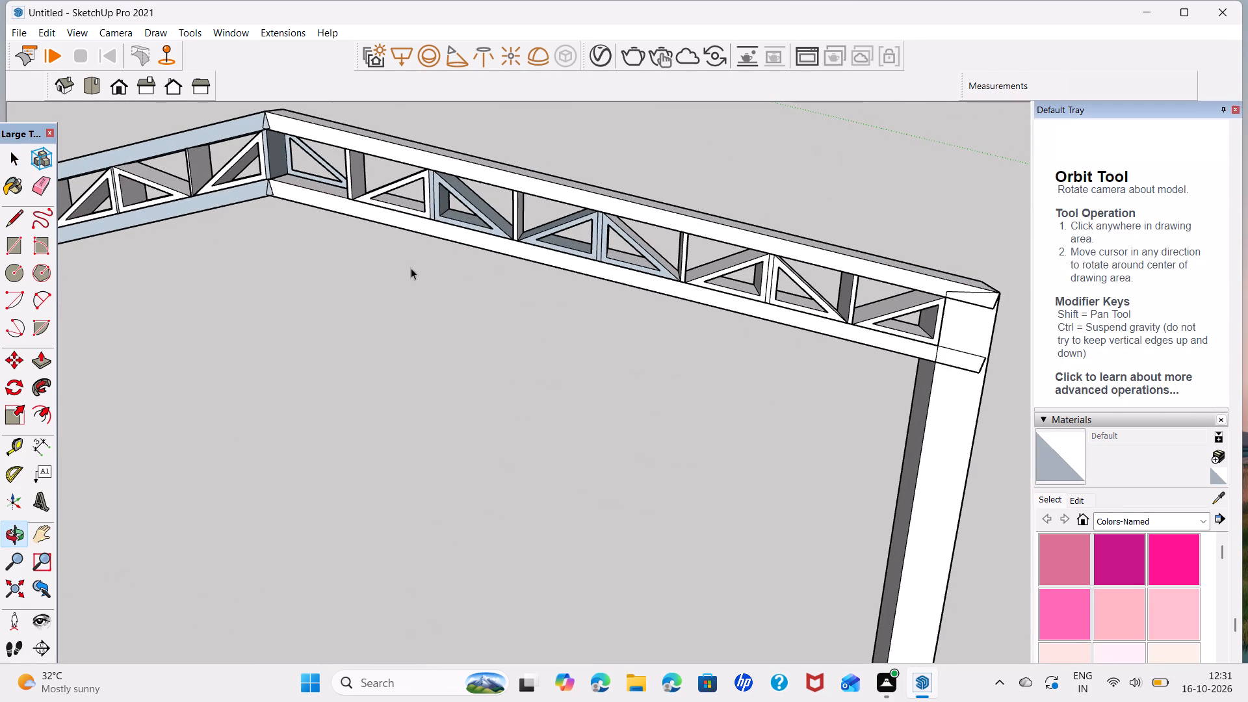
{"action": "left_click", "coordinate": [777, 160]}
{"action": "scroll", "coordinate": [861, 237], "scroll_direction": "down", "scroll_amount": 7}
{"action": "middle_click_drag", "start_coordinate": [839, 328], "coordinate": [58, 317]}
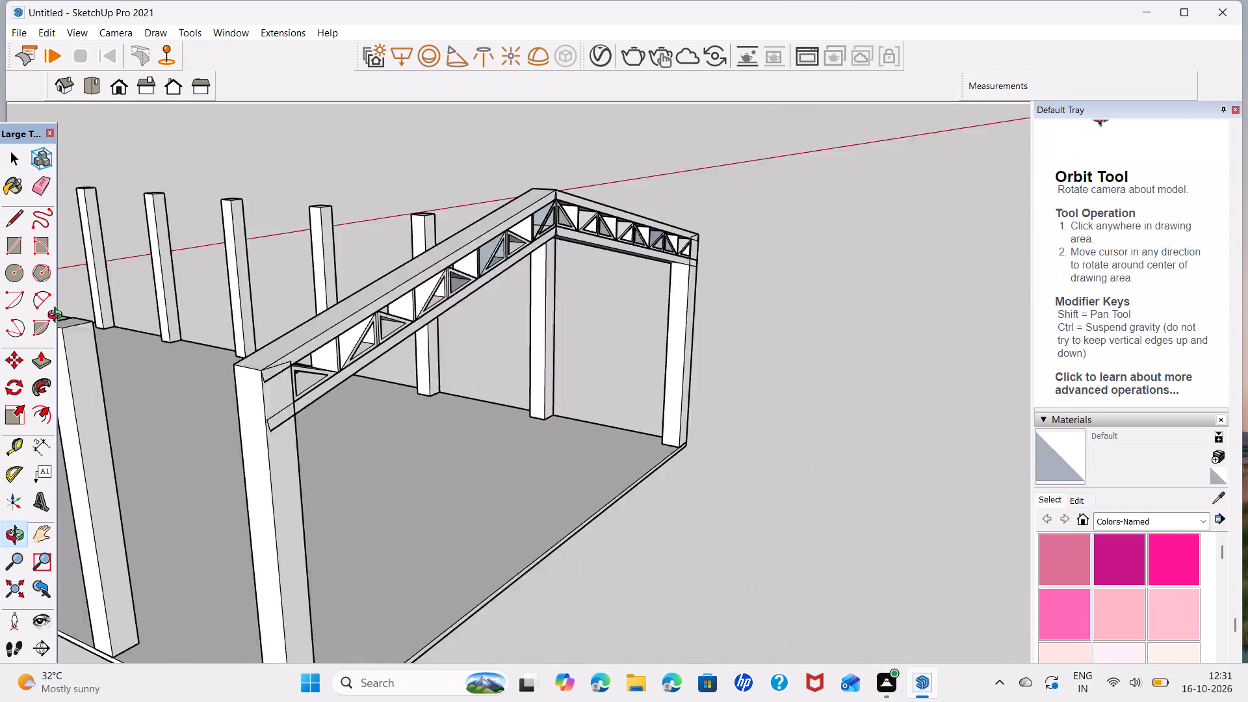
{"action": "middle_click_drag", "start_coordinate": [58, 317], "coordinate": [0, 304]}
{"action": "middle_click_drag", "start_coordinate": [428, 289], "coordinate": [272, 201]}
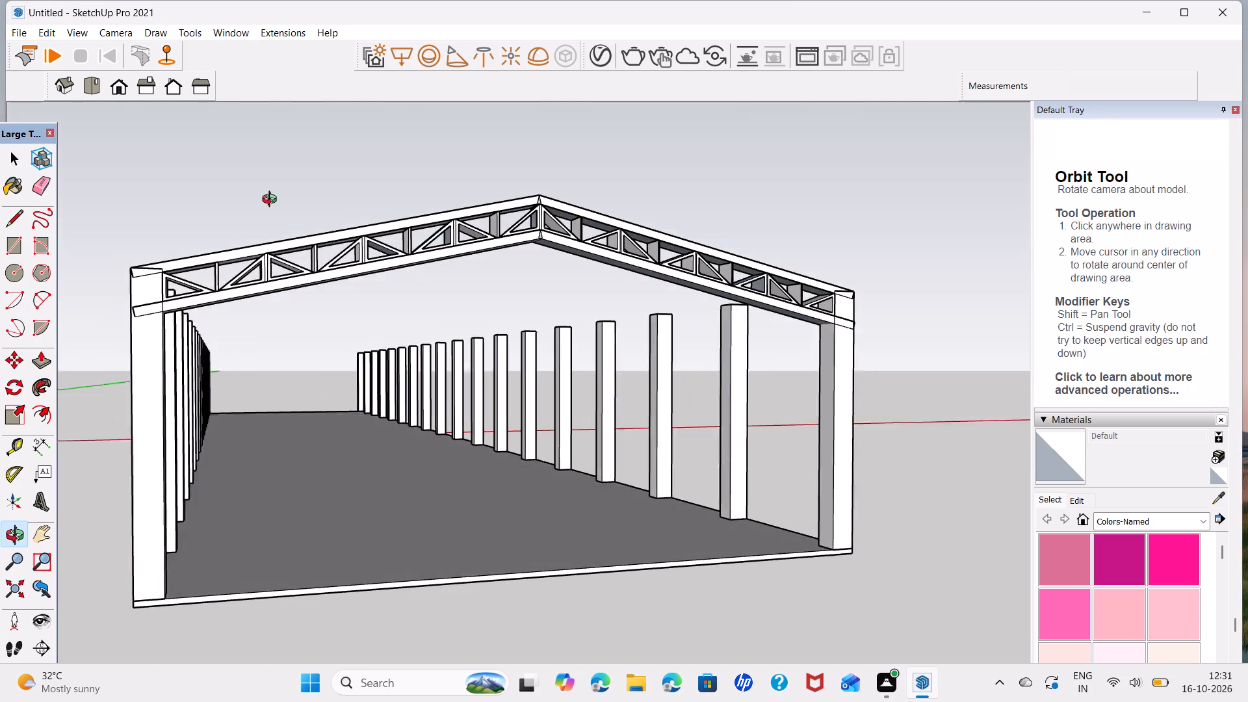
{"action": "middle_click_drag", "start_coordinate": [272, 201], "coordinate": [216, 259]}
Delete the two vertical seam edges of the post nearest the eave on the opposite slope, merging it with its triangular frames.
{"action": "scroll", "coordinate": [249, 256], "scroll_direction": "up", "scroll_amount": 2}
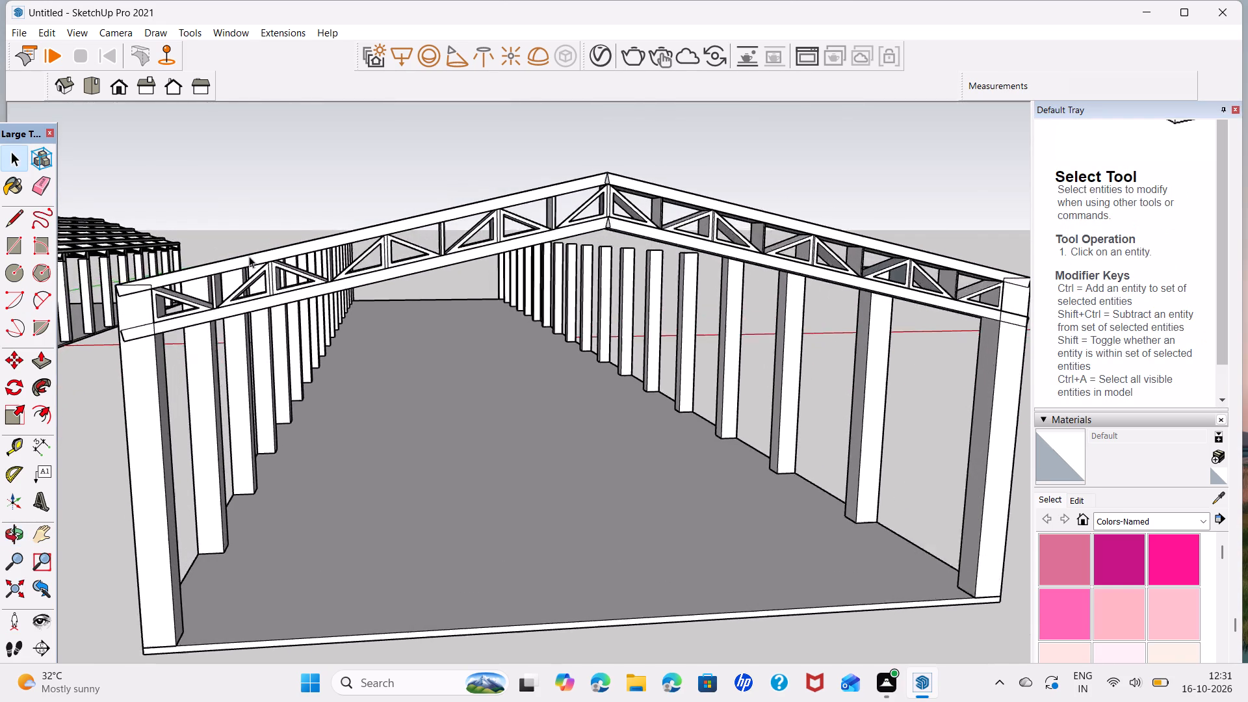
{"action": "scroll", "coordinate": [249, 256], "scroll_direction": "up", "scroll_amount": 10}
{"action": "scroll", "coordinate": [292, 294], "scroll_direction": "up", "scroll_amount": 2}
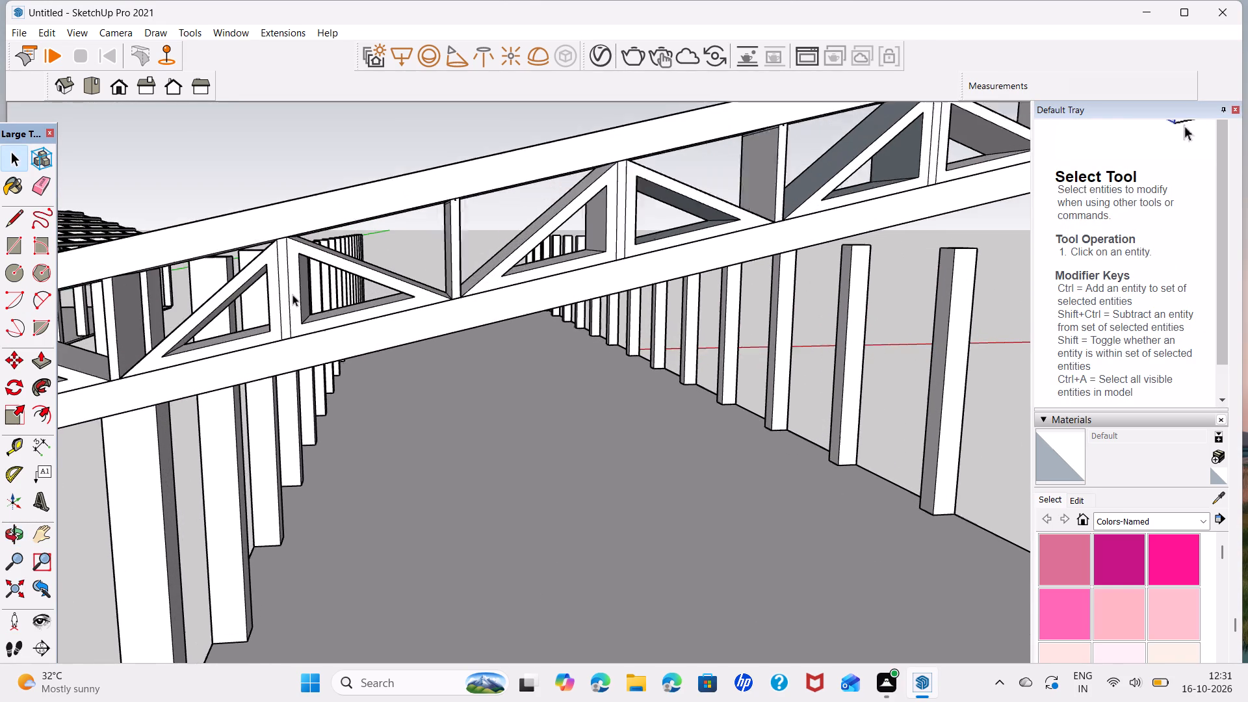
{"action": "scroll", "coordinate": [292, 294], "scroll_direction": "up", "scroll_amount": 2}
{"action": "left_click", "coordinate": [289, 292]}
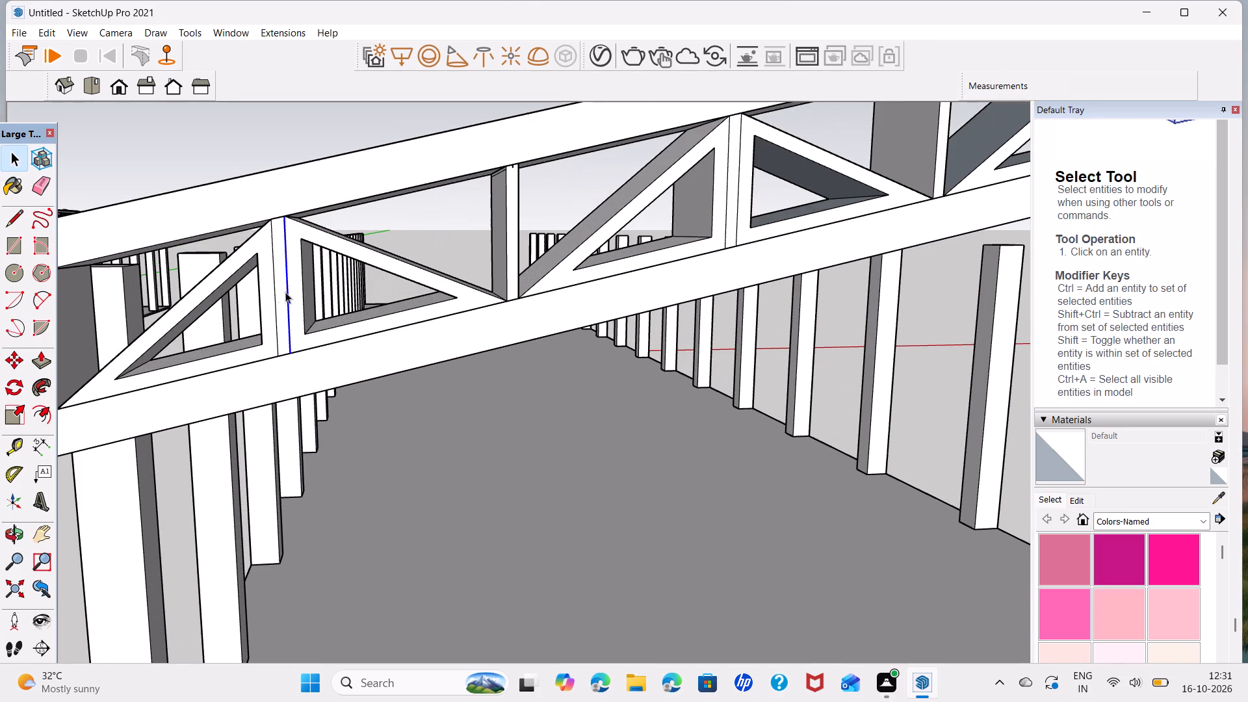
{"action": "key", "text": "Delete"}
{"action": "left_click", "coordinate": [274, 285]}
{"action": "key", "text": "Delete"}
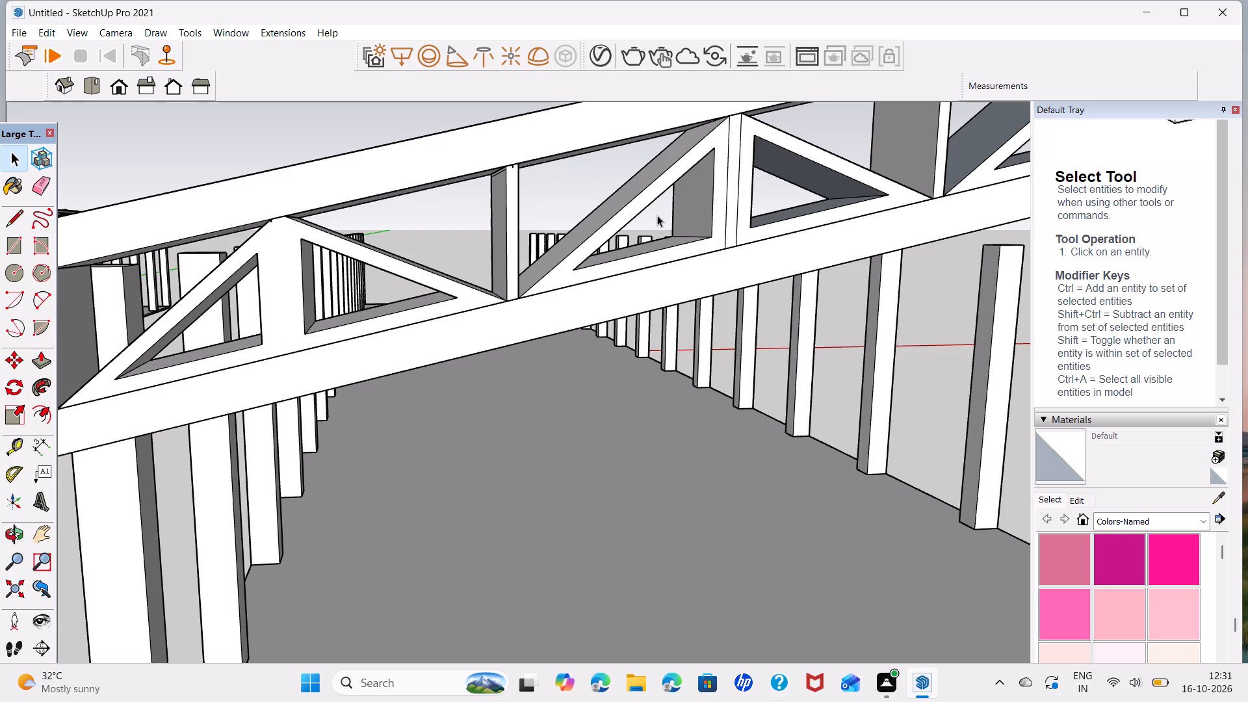
Delete the two vertical seam edges of the middle post on the same slope.
{"action": "left_click", "coordinate": [724, 191]}
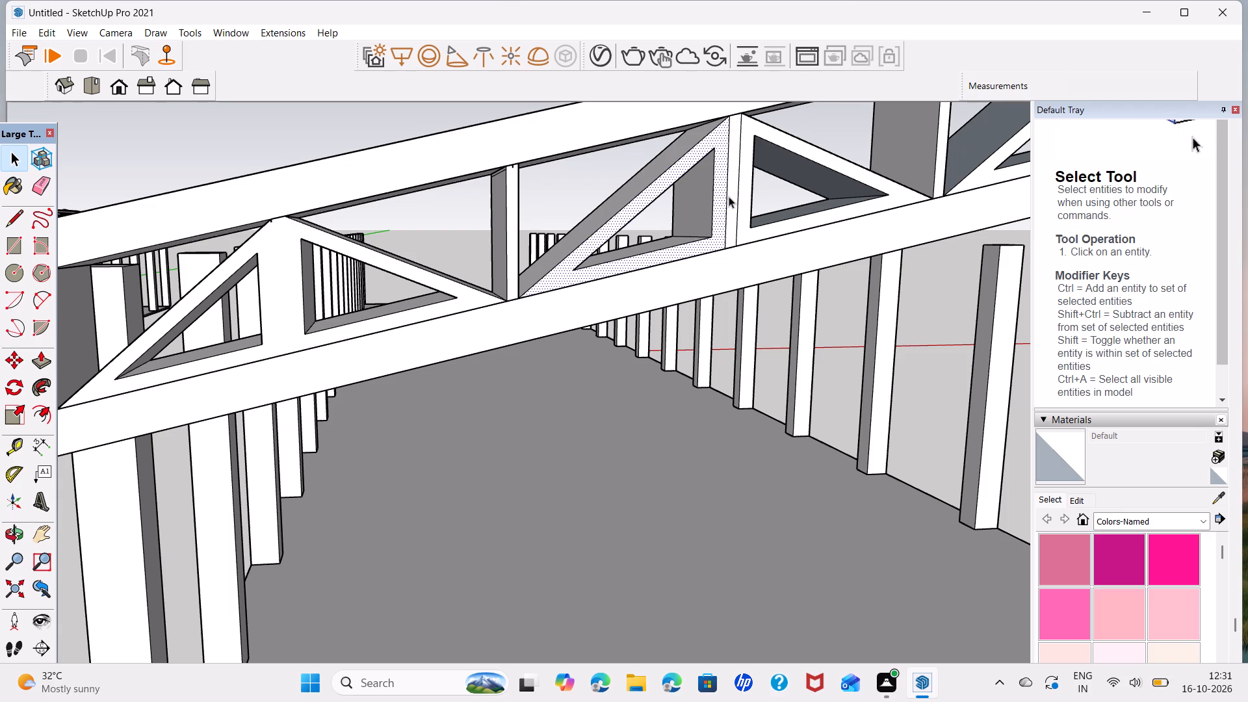
{"action": "left_click", "coordinate": [729, 196]}
{"action": "key", "text": "Delete"}
{"action": "left_click", "coordinate": [736, 205]}
{"action": "key", "text": "Delete"}
Delete the two vertical seam edges of the post in the triangle pair closest to the ridge on the same slope.
{"action": "scroll", "coordinate": [730, 216], "scroll_direction": "down", "scroll_amount": 2}
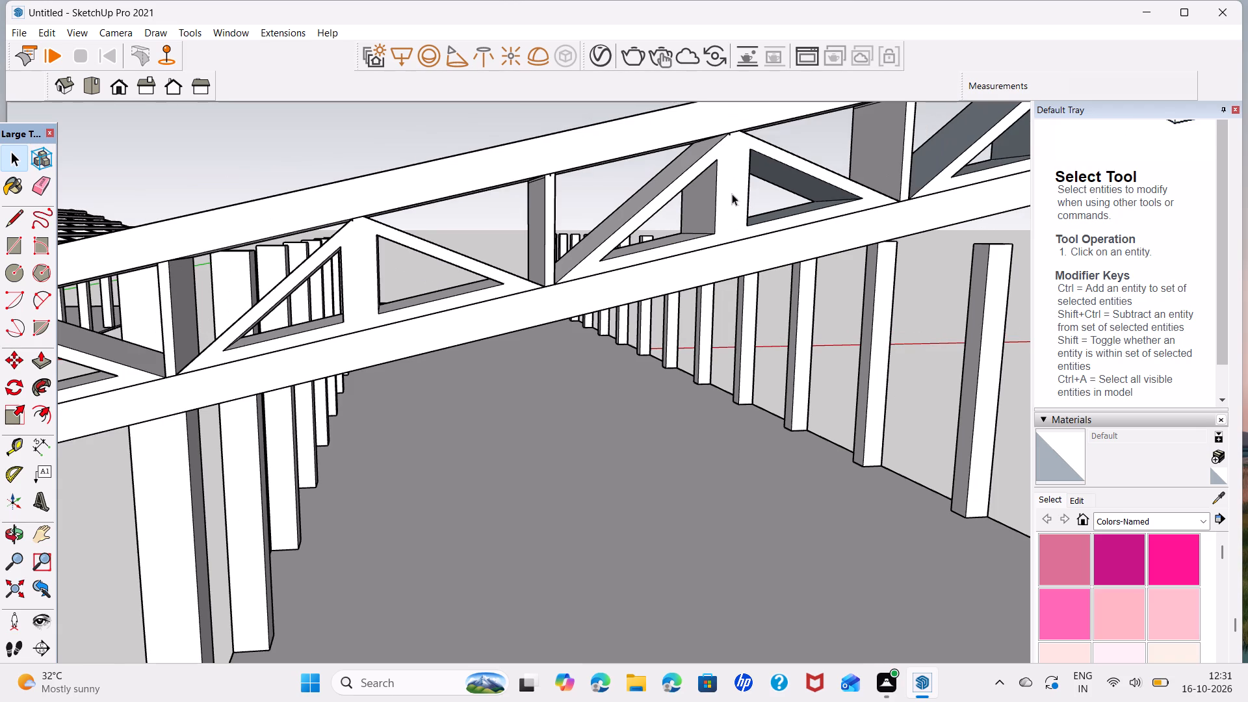
{"action": "middle_click_drag", "start_coordinate": [732, 194], "coordinate": [724, 196]}
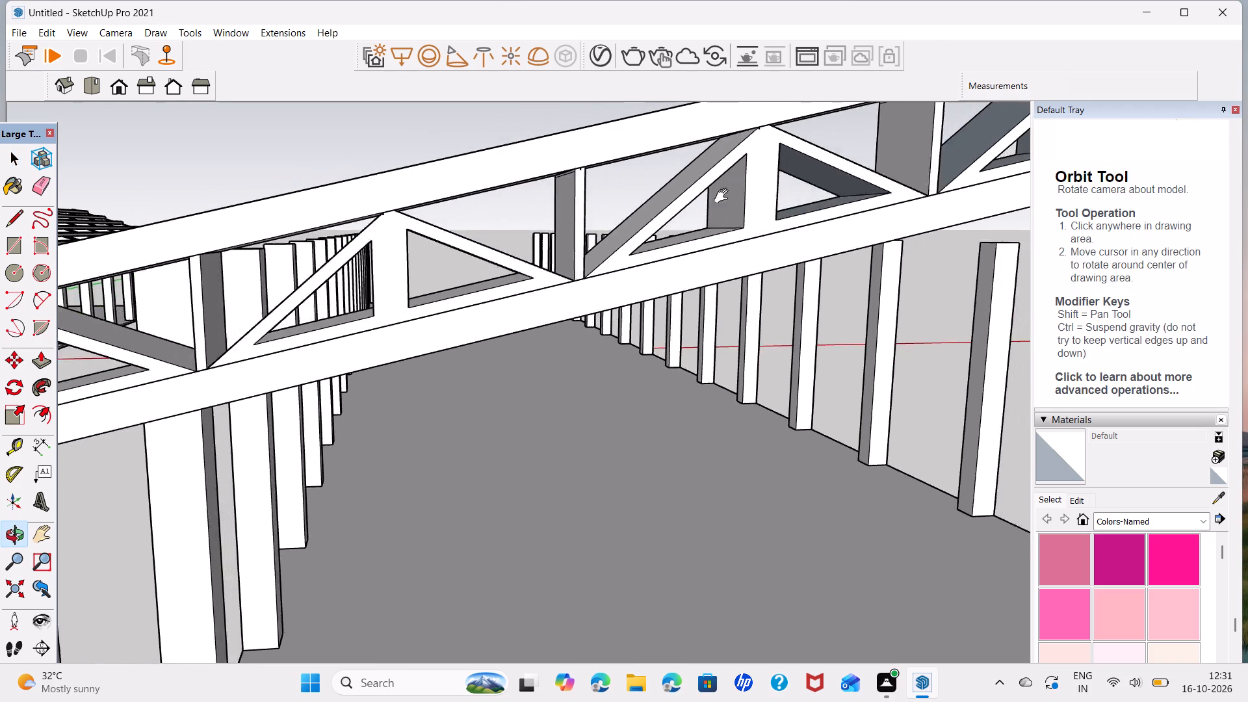
{"action": "middle_click_drag", "start_coordinate": [724, 196], "coordinate": [49, 272]}
{"action": "scroll", "coordinate": [422, 192], "scroll_direction": "up", "scroll_amount": 1}
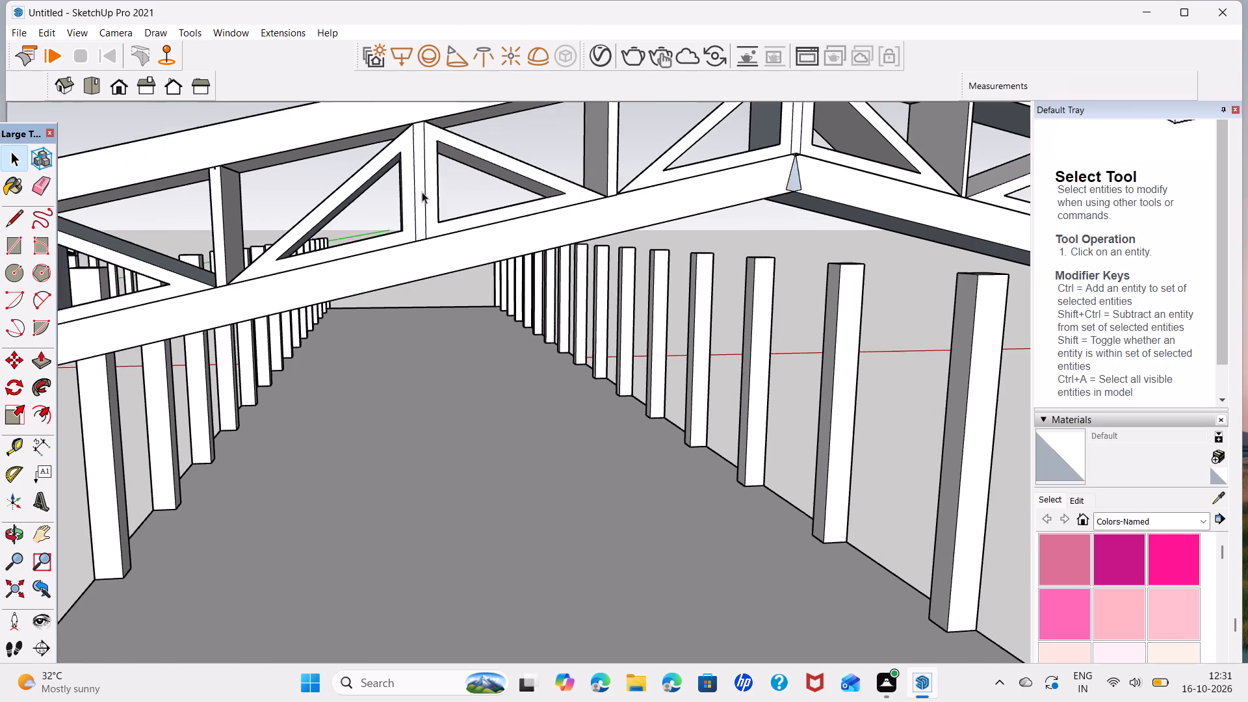
{"action": "scroll", "coordinate": [422, 192], "scroll_direction": "up", "scroll_amount": 1}
{"action": "left_click", "coordinate": [425, 196]}
{"action": "key", "text": "Delete"}
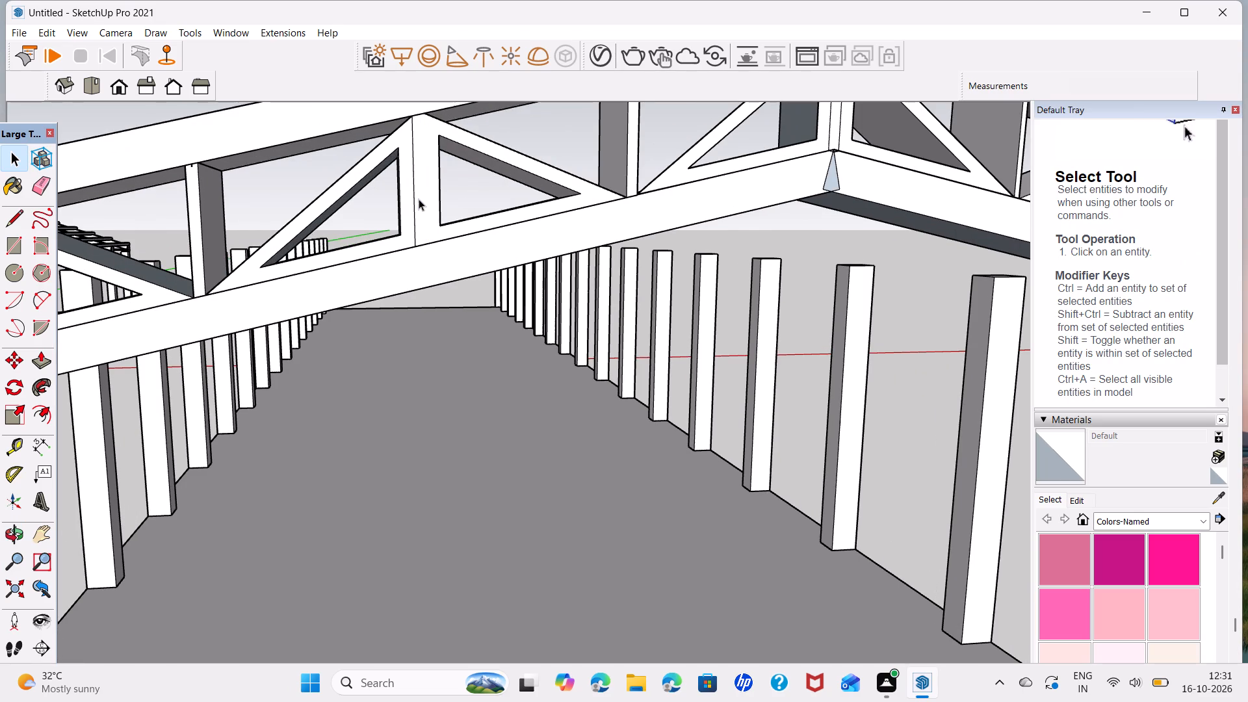
{"action": "left_click", "coordinate": [415, 196]}
{"action": "key", "text": "Delete"}
Delete the two vertical seam edges between the ridge post and the triangular frames on either side of it.
{"action": "scroll", "coordinate": [539, 215], "scroll_direction": "down", "scroll_amount": 3}
{"action": "middle_click_drag", "start_coordinate": [567, 202], "coordinate": [350, 287]}
{"action": "scroll", "coordinate": [553, 177], "scroll_direction": "up", "scroll_amount": 3}
{"action": "left_click", "coordinate": [556, 179]}
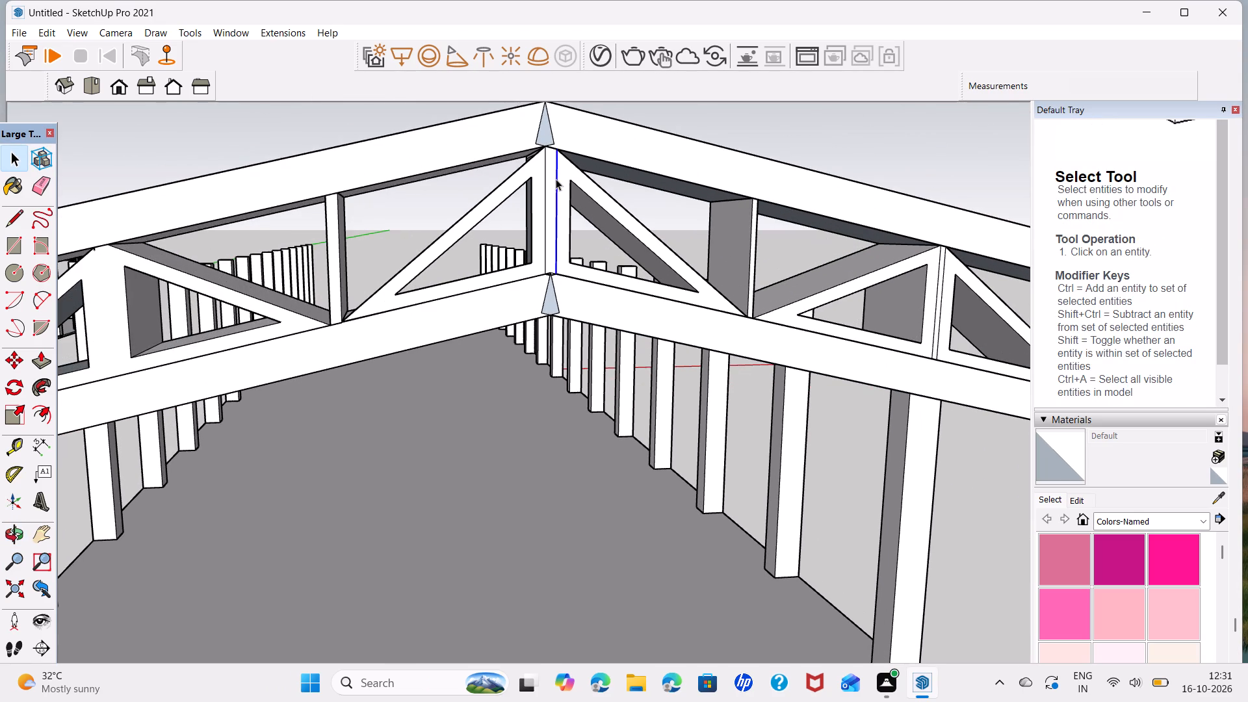
{"action": "key", "text": "Delete"}
{"action": "left_click", "coordinate": [545, 173]}
{"action": "key", "text": "Delete"}
Delete the two vertical seam edges of the post closest to the ridge on the other slope, merging it with its triangular frames.
{"action": "scroll", "coordinate": [662, 266], "scroll_direction": "down", "scroll_amount": 1}
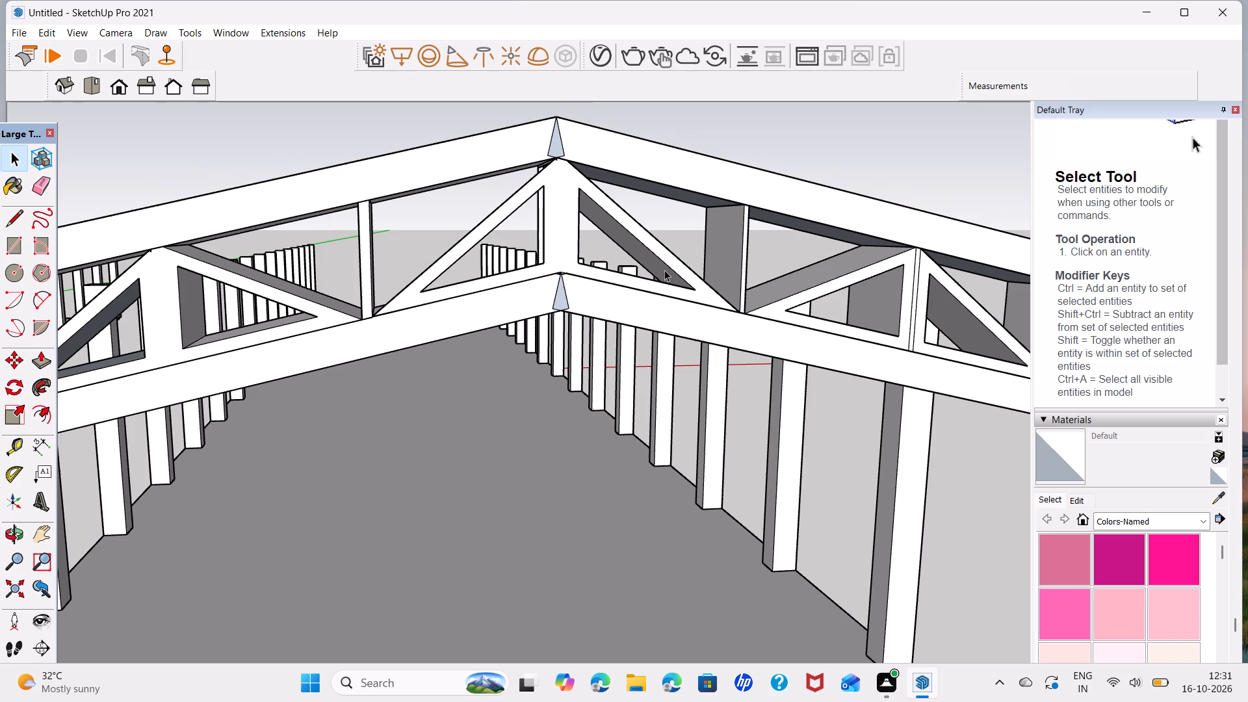
{"action": "middle_click_drag", "start_coordinate": [723, 268], "coordinate": [350, 244]}
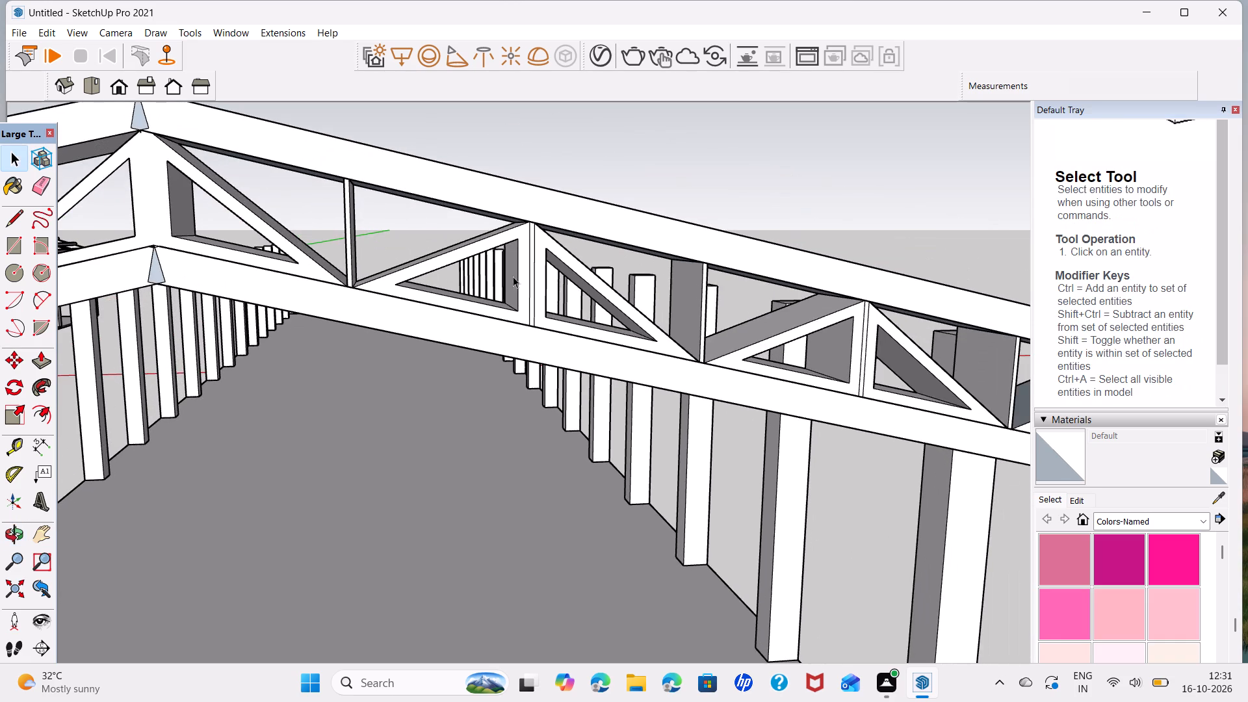
{"action": "scroll", "coordinate": [523, 275], "scroll_direction": "up", "scroll_amount": 2}
{"action": "left_click", "coordinate": [532, 280]}
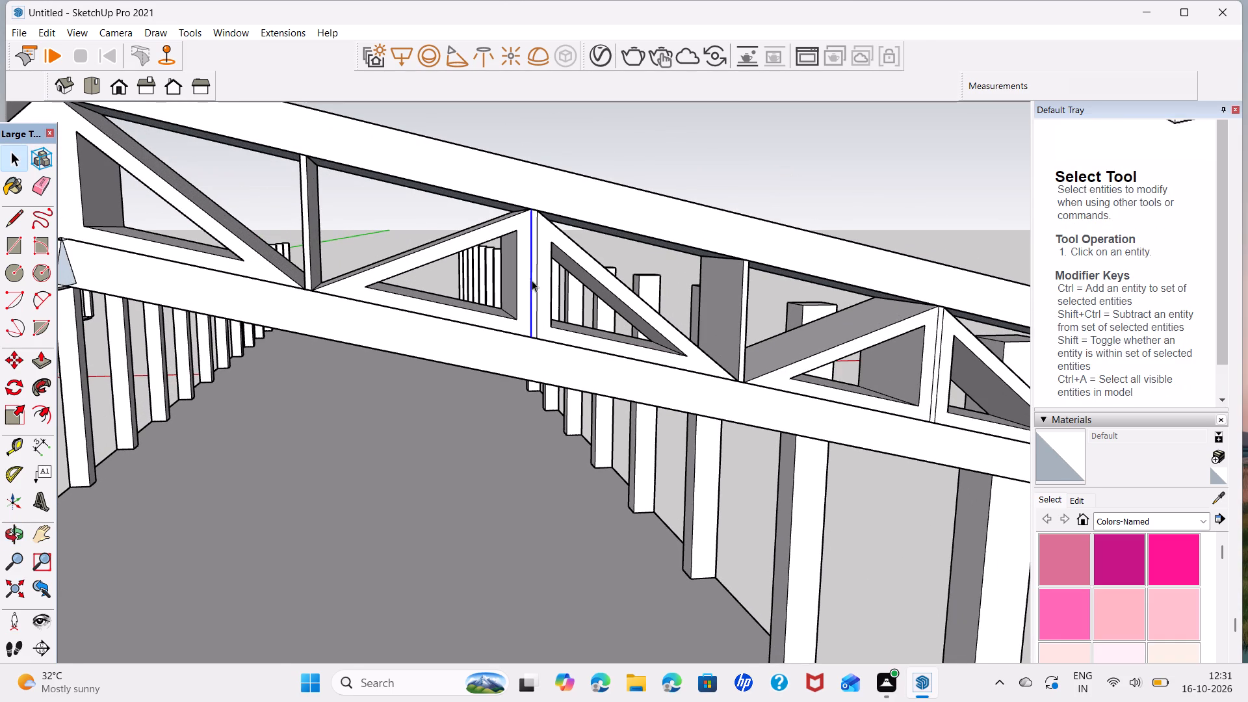
{"action": "key", "text": "Delete"}
{"action": "left_click", "coordinate": [537, 282]}
{"action": "key", "text": "Delete"}
Delete the two vertical seam edges of the middle post on this slope.
{"action": "scroll", "coordinate": [593, 326], "scroll_direction": "down", "scroll_amount": 1}
{"action": "middle_click_drag", "start_coordinate": [604, 324], "coordinate": [473, 274], "text": "shift"}
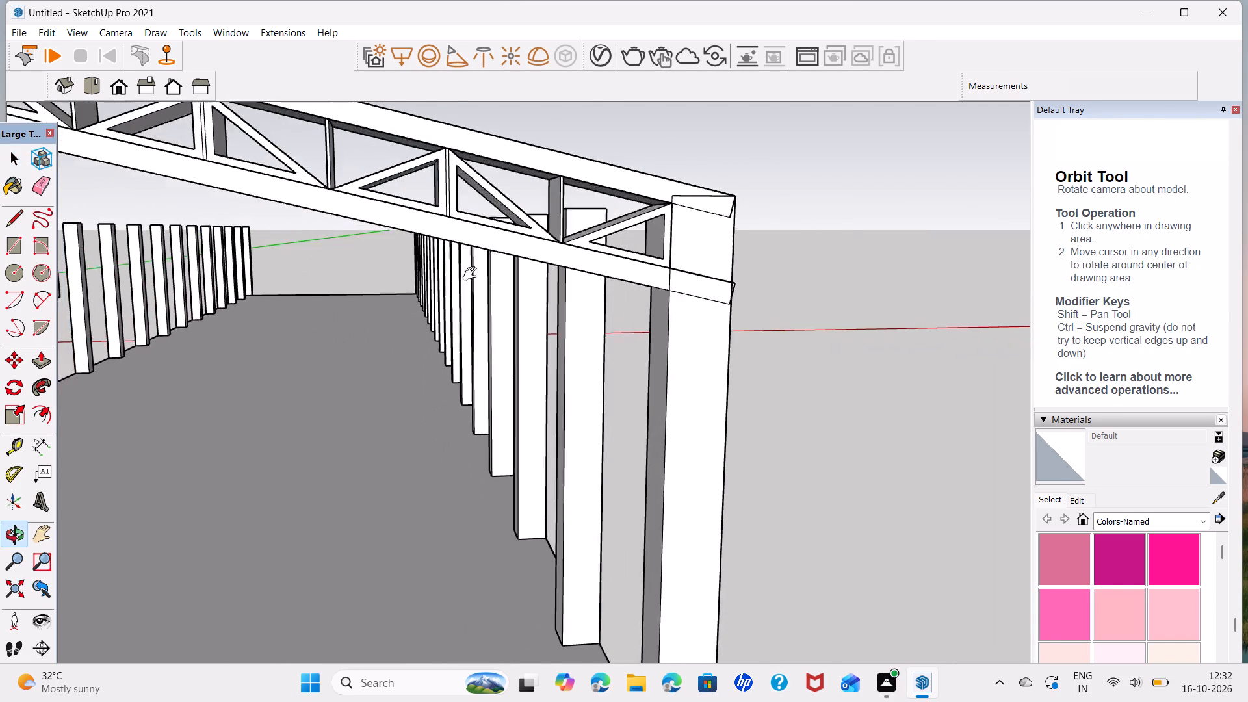
{"action": "middle_click_drag", "start_coordinate": [473, 274], "coordinate": [534, 330], "text": "shift"}
{"action": "scroll", "coordinate": [502, 396], "scroll_direction": "up", "scroll_amount": 3}
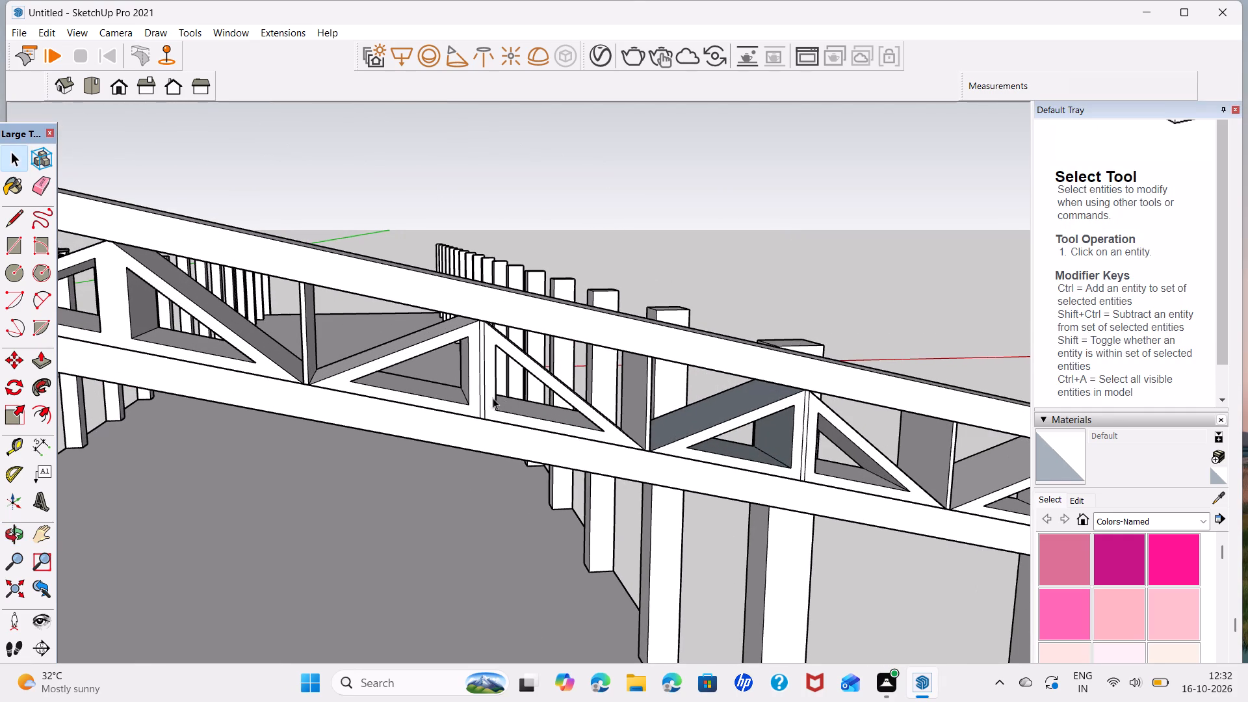
{"action": "left_click", "coordinate": [485, 389]}
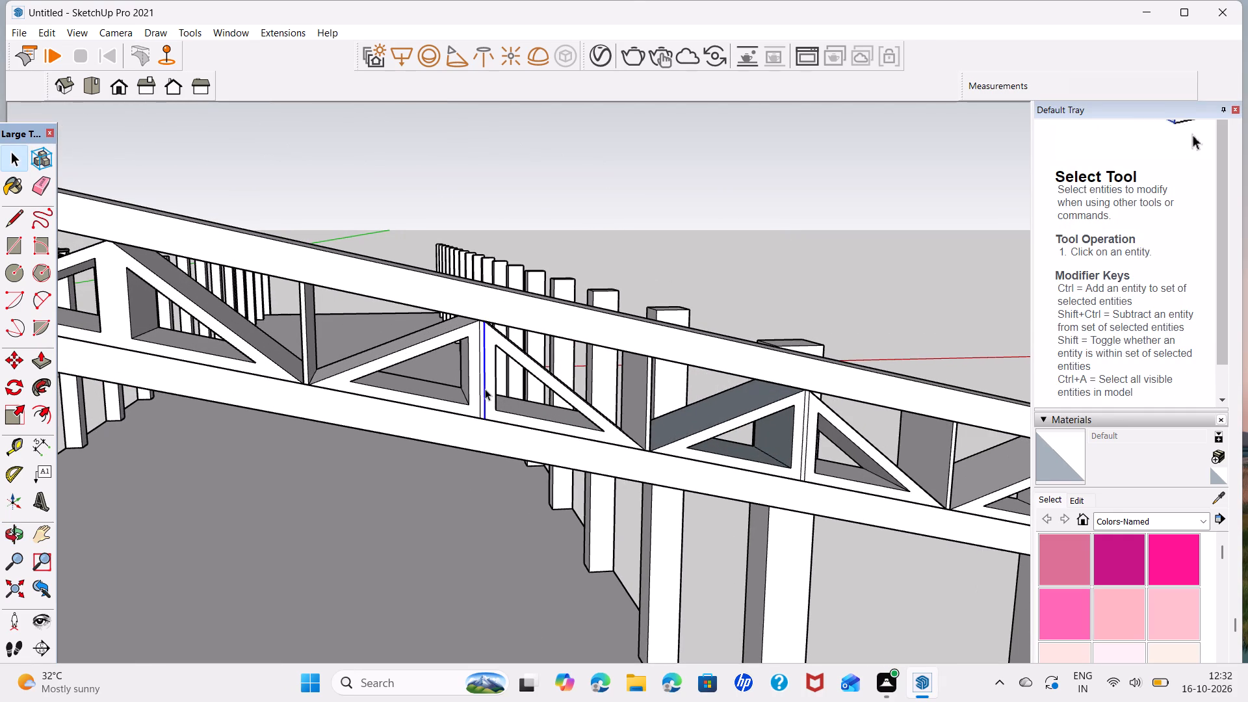
{"action": "key", "text": "Delete"}
{"action": "left_click", "coordinate": [481, 385]}
{"action": "key", "text": "Delete"}
Delete the two vertical seam edges of the post nearest the eave on this slope.
{"action": "left_click", "coordinate": [801, 469]}
{"action": "key", "text": "Delete"}
{"action": "left_click", "coordinate": [804, 469]}
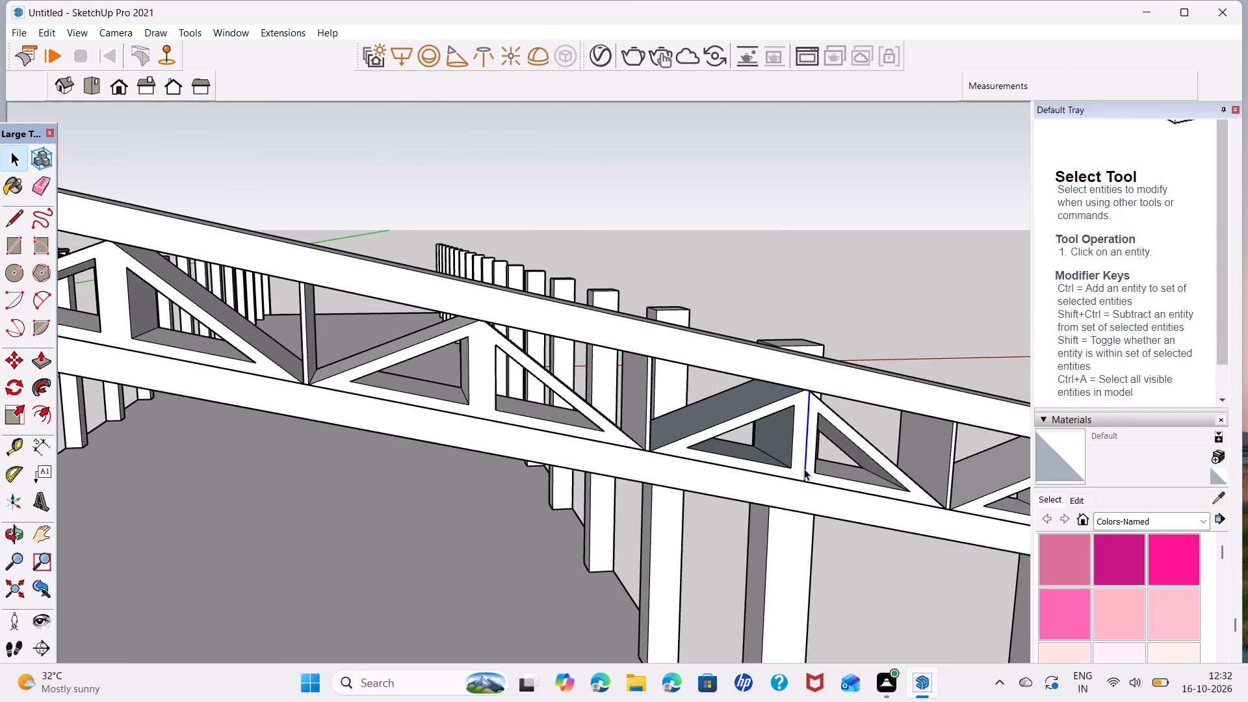
{"action": "key", "text": "Delete"}
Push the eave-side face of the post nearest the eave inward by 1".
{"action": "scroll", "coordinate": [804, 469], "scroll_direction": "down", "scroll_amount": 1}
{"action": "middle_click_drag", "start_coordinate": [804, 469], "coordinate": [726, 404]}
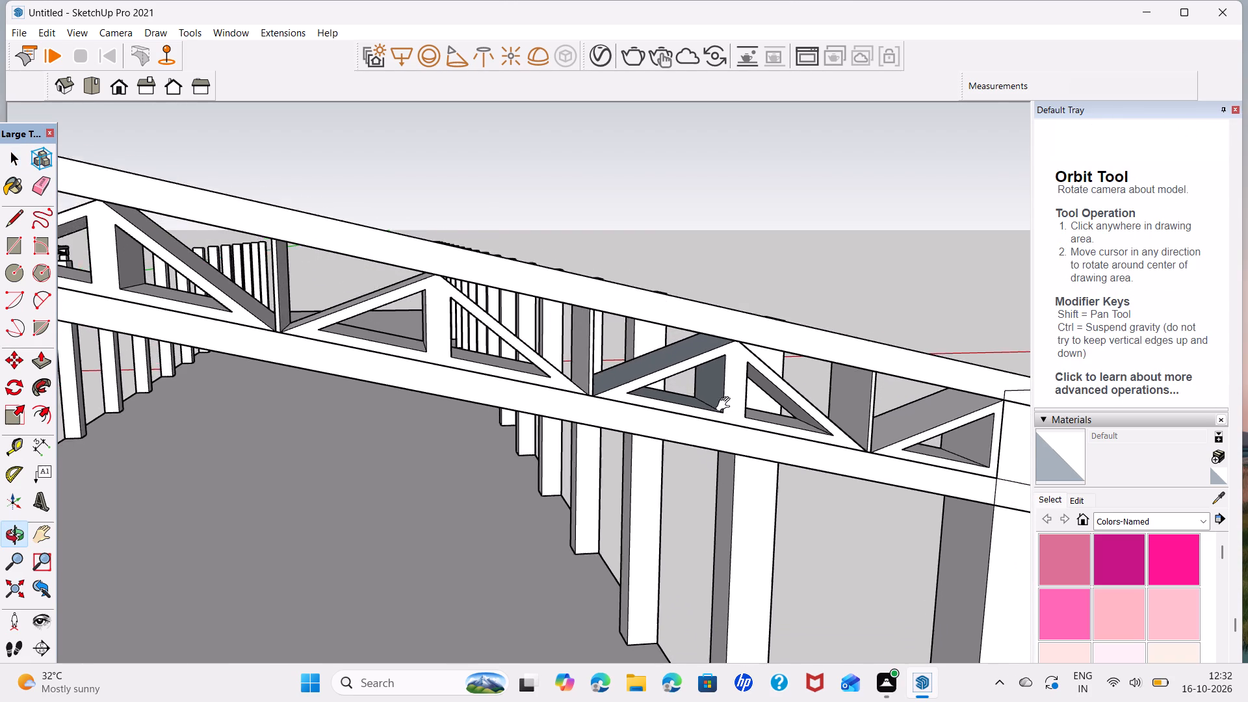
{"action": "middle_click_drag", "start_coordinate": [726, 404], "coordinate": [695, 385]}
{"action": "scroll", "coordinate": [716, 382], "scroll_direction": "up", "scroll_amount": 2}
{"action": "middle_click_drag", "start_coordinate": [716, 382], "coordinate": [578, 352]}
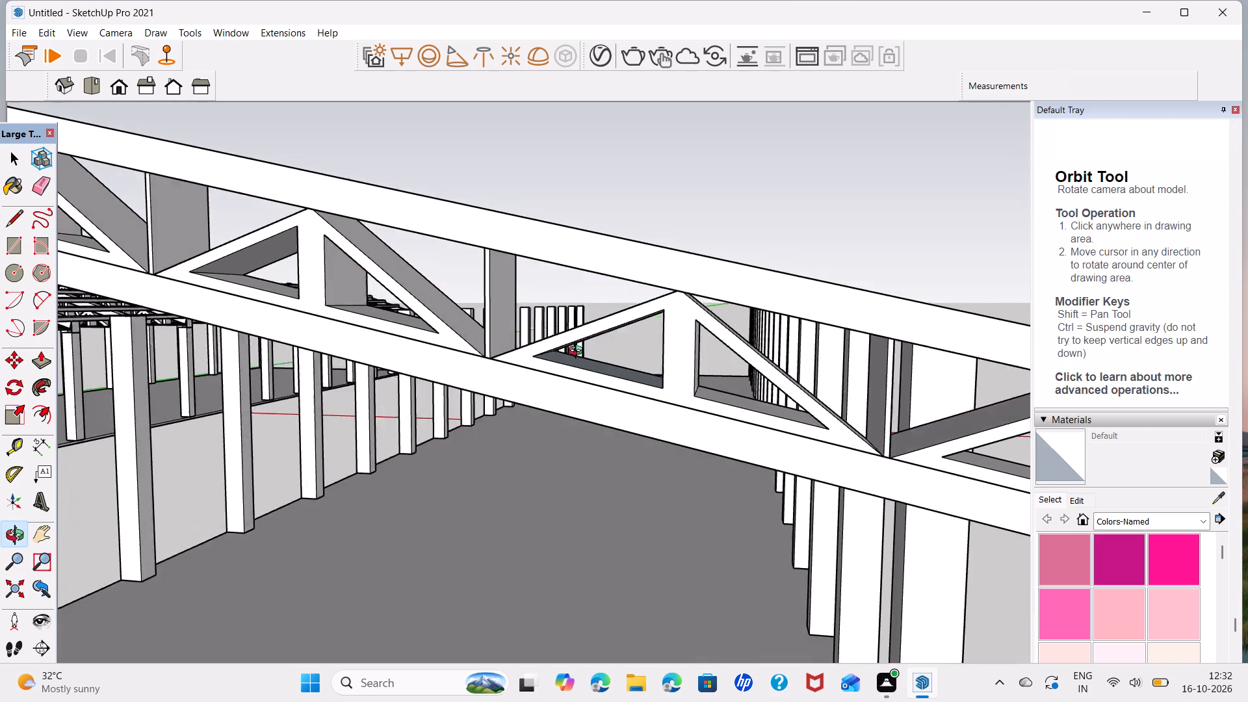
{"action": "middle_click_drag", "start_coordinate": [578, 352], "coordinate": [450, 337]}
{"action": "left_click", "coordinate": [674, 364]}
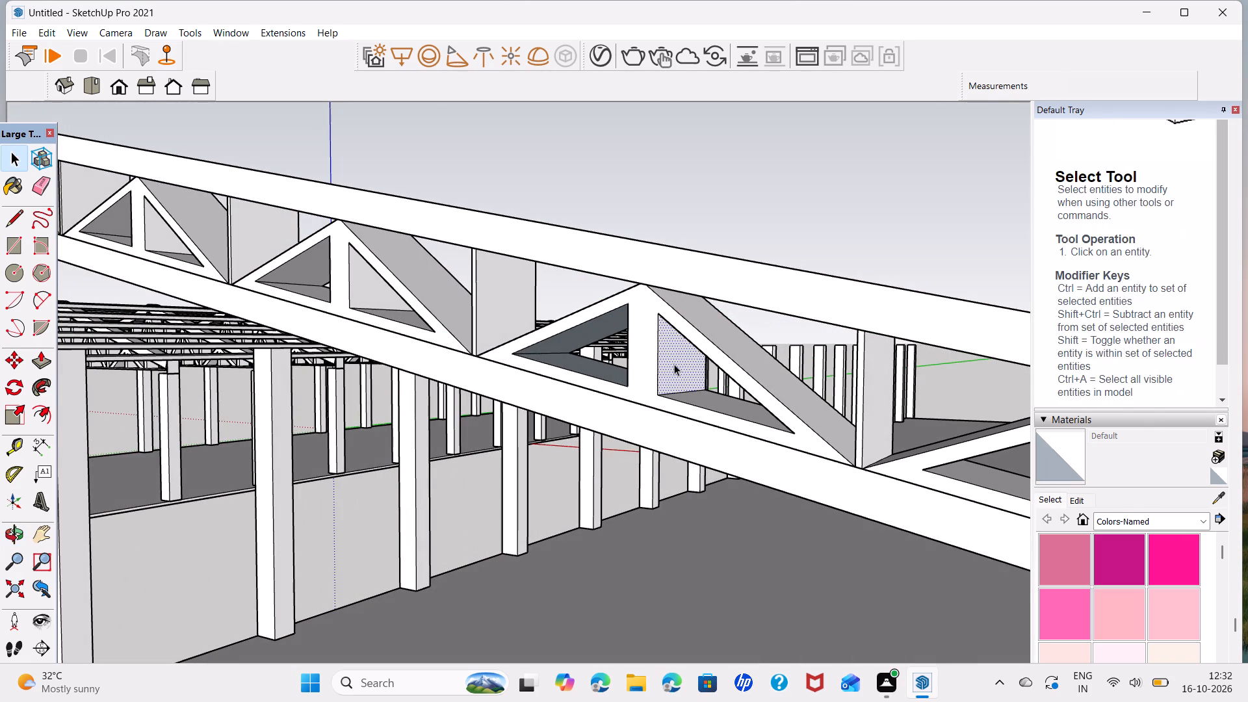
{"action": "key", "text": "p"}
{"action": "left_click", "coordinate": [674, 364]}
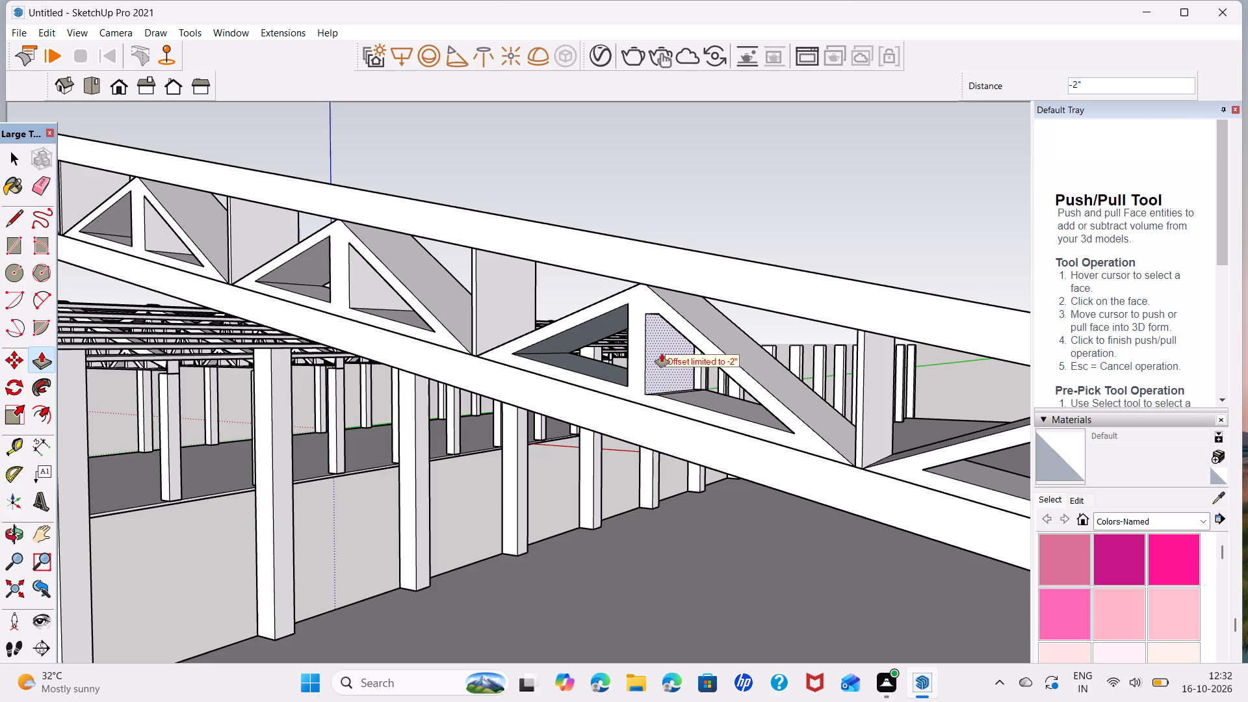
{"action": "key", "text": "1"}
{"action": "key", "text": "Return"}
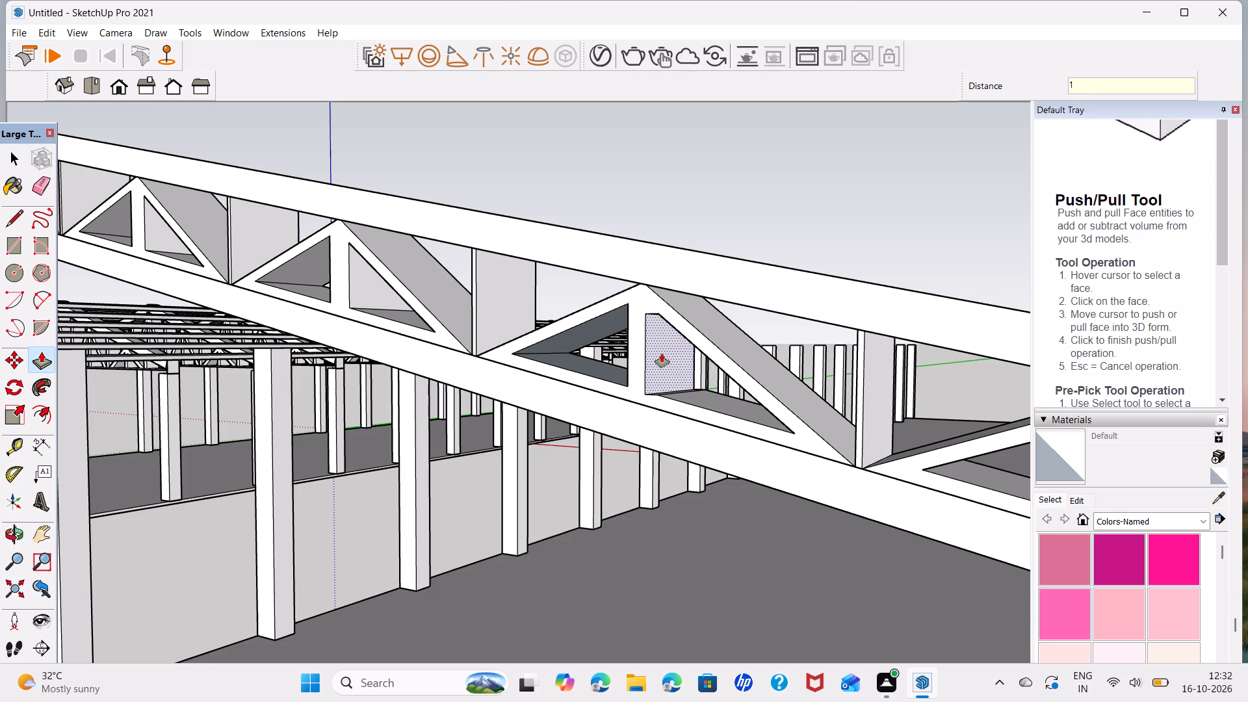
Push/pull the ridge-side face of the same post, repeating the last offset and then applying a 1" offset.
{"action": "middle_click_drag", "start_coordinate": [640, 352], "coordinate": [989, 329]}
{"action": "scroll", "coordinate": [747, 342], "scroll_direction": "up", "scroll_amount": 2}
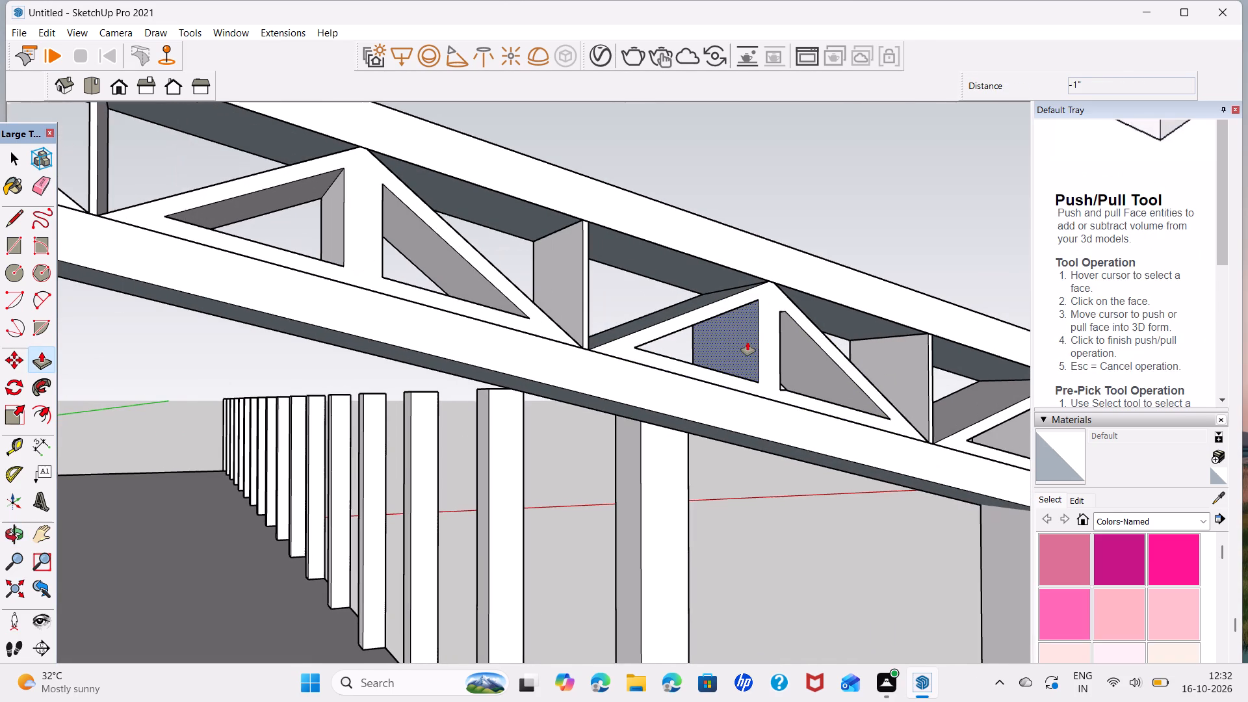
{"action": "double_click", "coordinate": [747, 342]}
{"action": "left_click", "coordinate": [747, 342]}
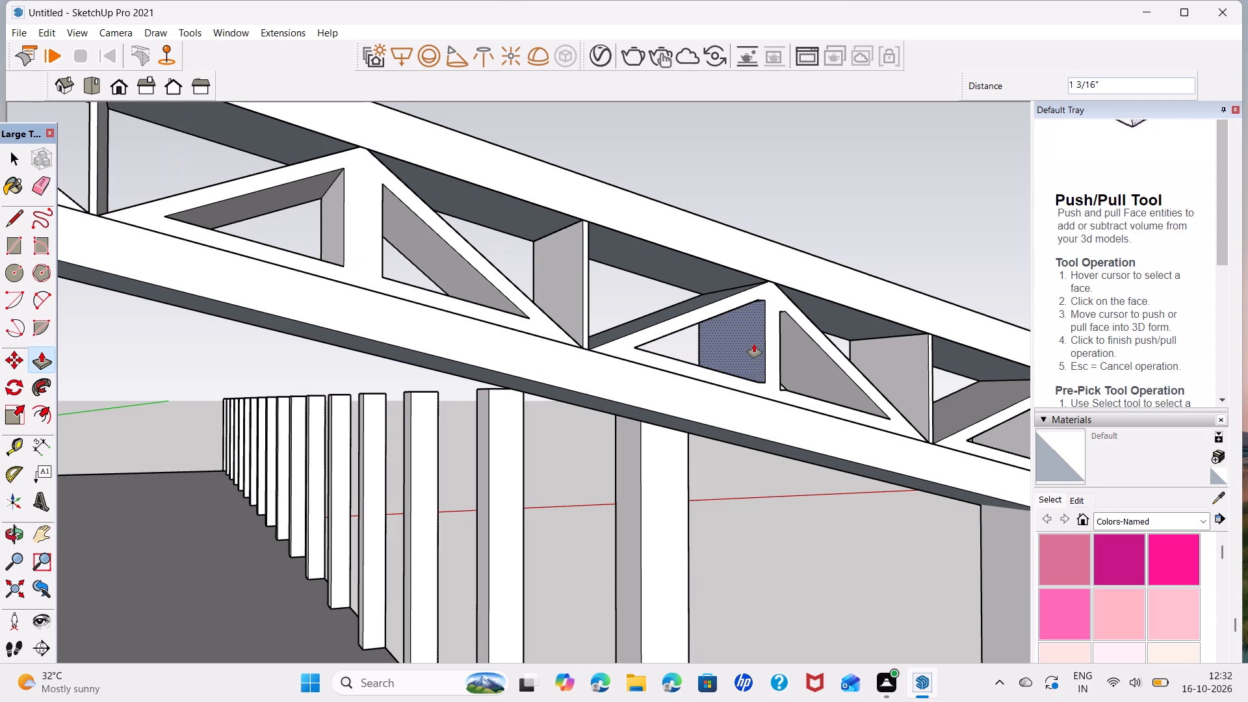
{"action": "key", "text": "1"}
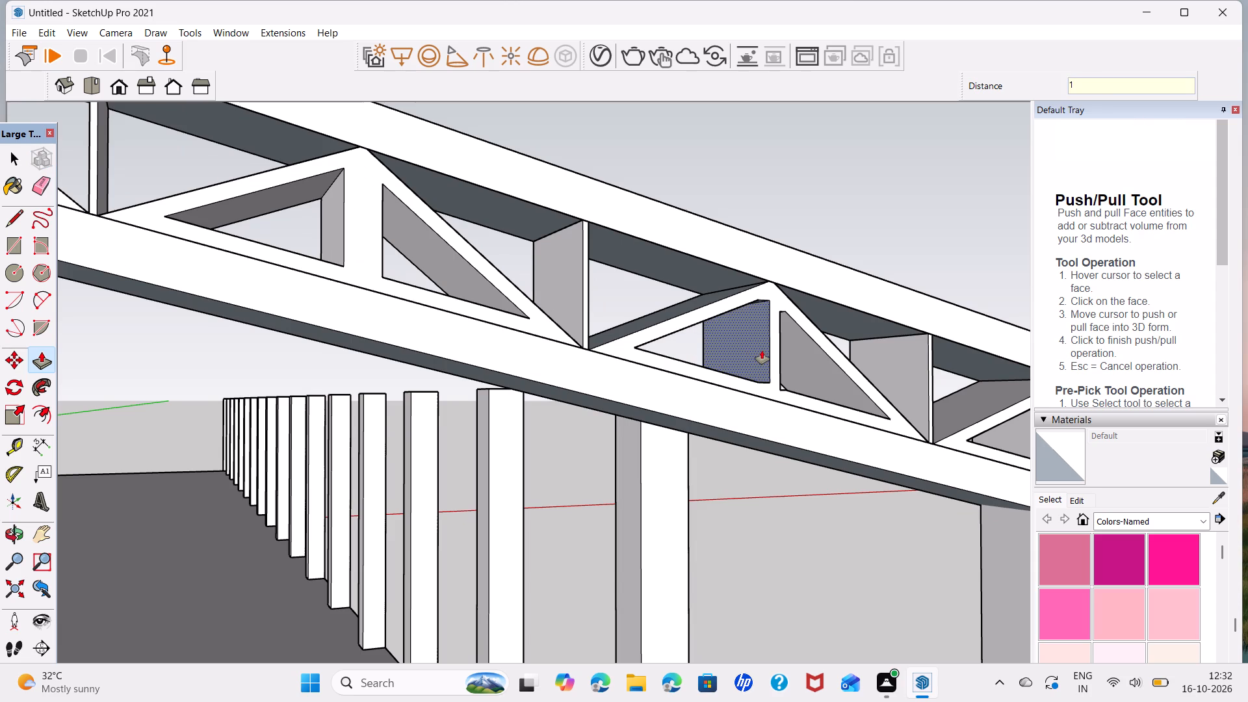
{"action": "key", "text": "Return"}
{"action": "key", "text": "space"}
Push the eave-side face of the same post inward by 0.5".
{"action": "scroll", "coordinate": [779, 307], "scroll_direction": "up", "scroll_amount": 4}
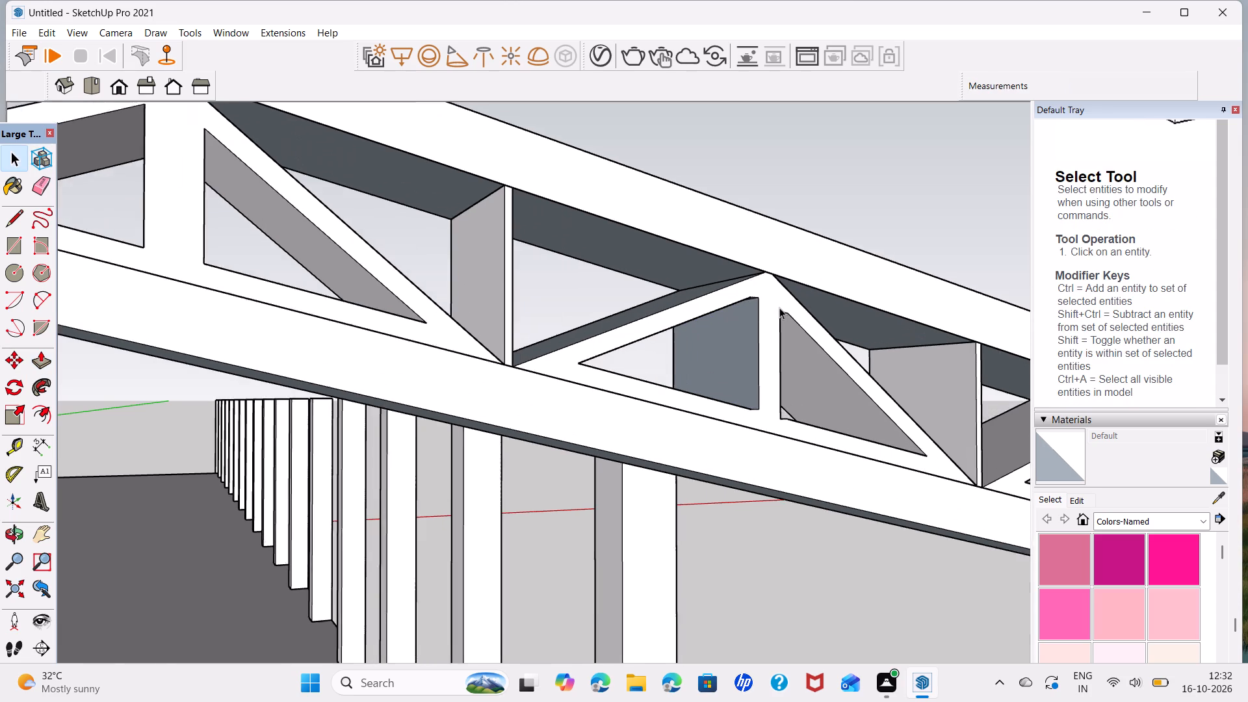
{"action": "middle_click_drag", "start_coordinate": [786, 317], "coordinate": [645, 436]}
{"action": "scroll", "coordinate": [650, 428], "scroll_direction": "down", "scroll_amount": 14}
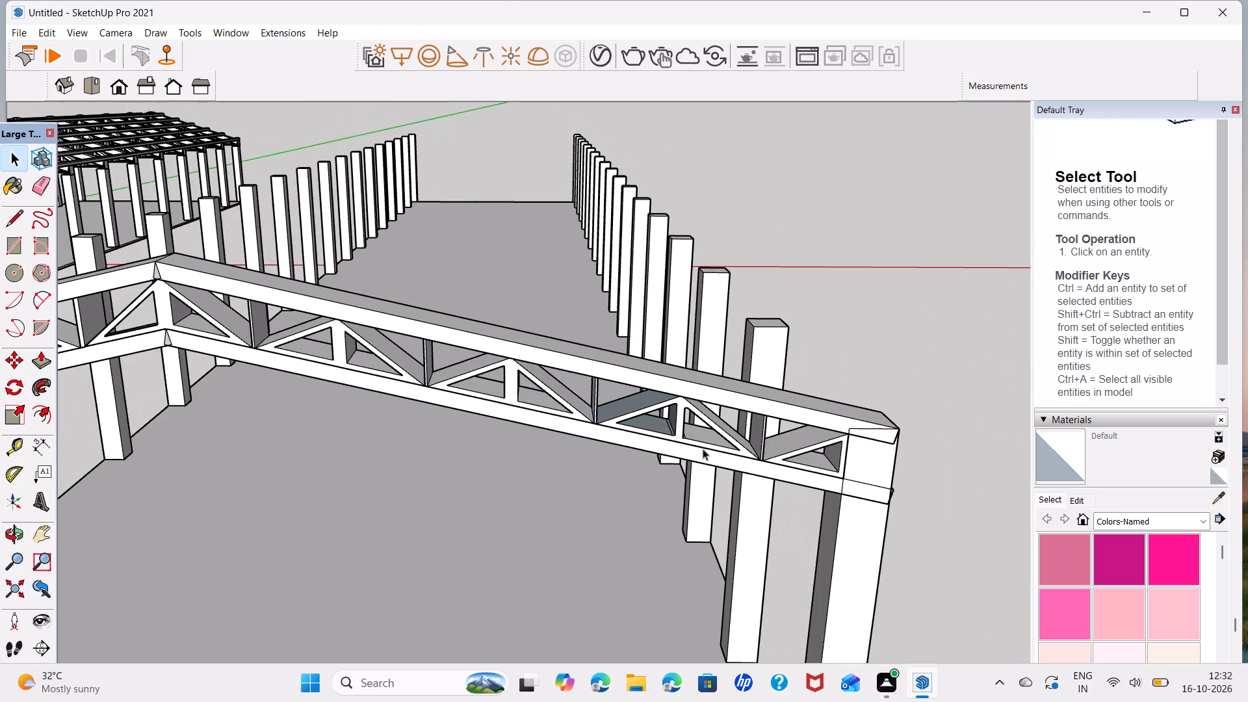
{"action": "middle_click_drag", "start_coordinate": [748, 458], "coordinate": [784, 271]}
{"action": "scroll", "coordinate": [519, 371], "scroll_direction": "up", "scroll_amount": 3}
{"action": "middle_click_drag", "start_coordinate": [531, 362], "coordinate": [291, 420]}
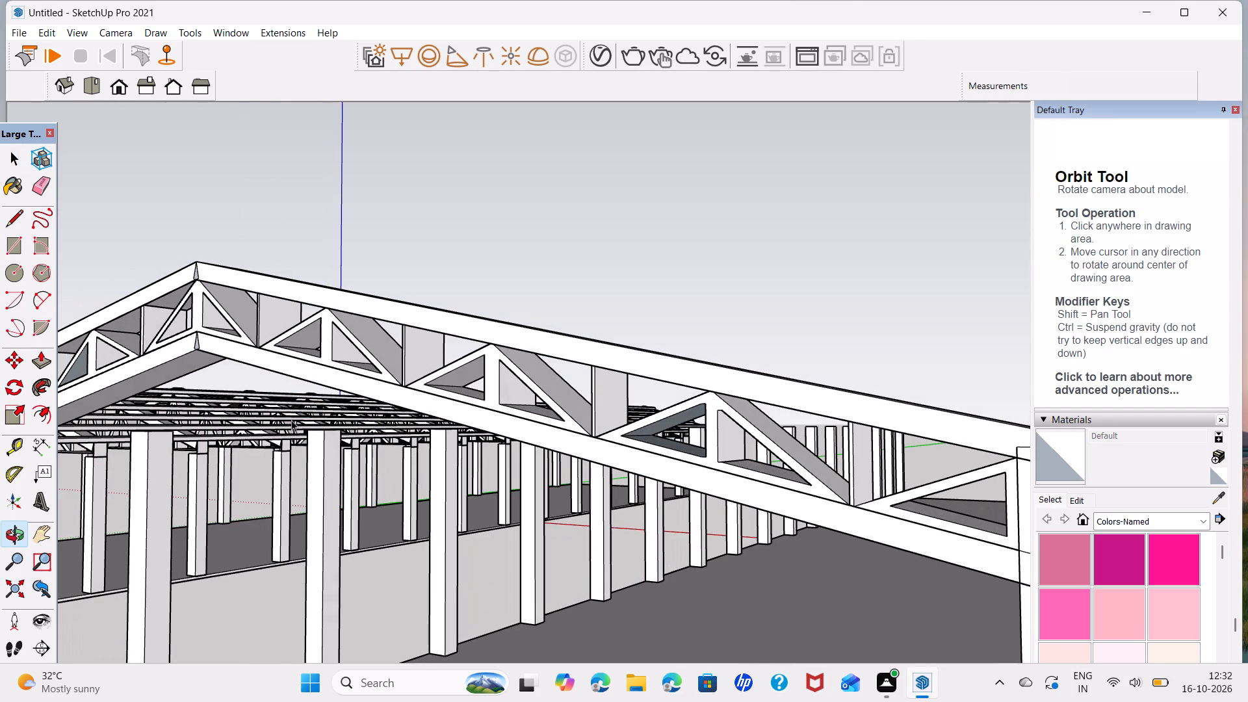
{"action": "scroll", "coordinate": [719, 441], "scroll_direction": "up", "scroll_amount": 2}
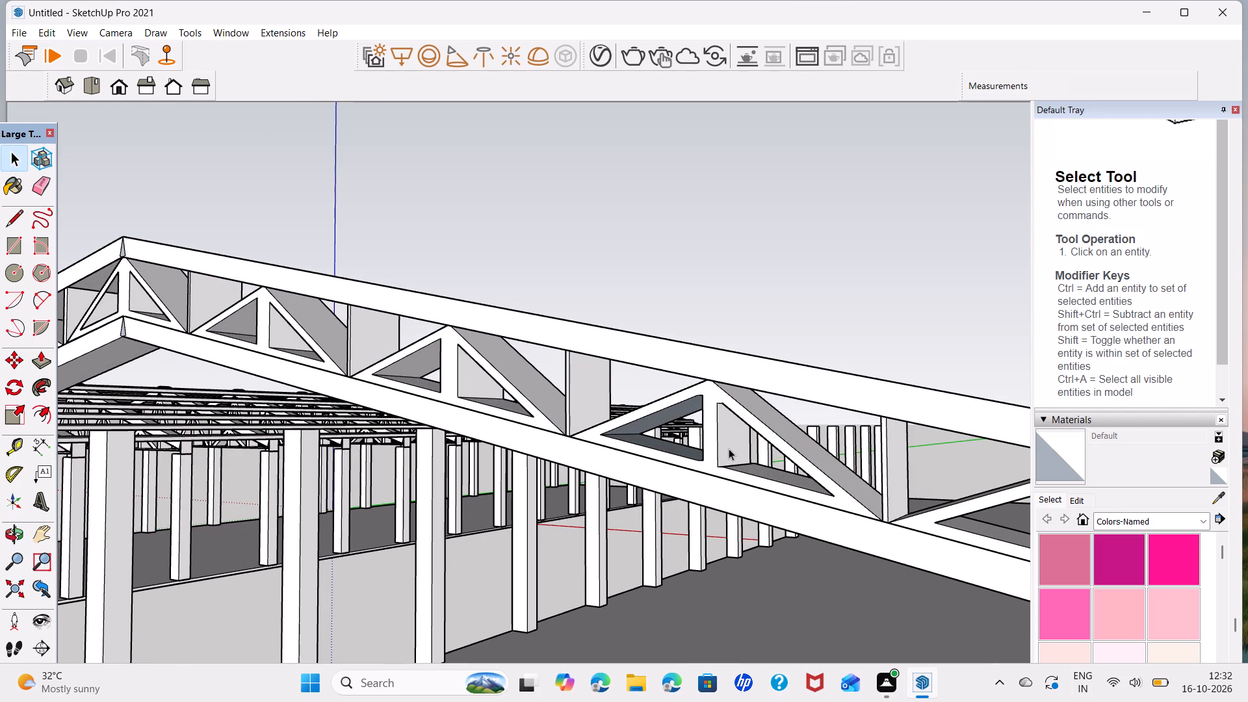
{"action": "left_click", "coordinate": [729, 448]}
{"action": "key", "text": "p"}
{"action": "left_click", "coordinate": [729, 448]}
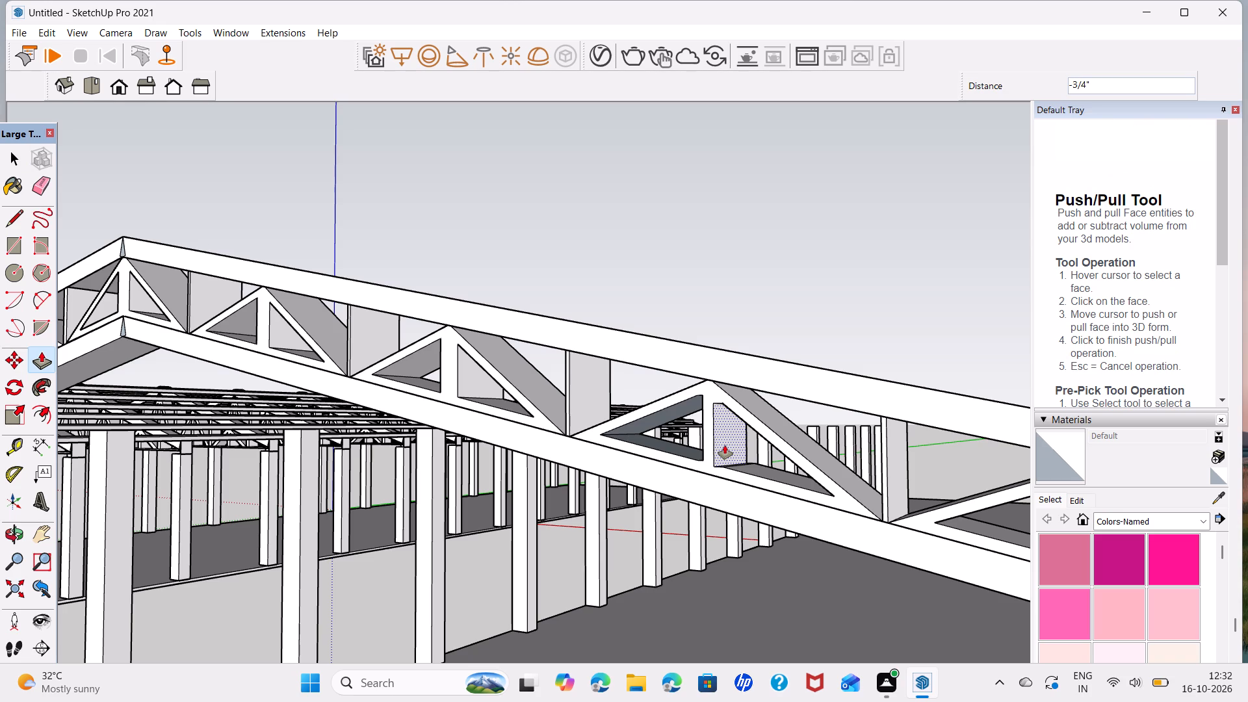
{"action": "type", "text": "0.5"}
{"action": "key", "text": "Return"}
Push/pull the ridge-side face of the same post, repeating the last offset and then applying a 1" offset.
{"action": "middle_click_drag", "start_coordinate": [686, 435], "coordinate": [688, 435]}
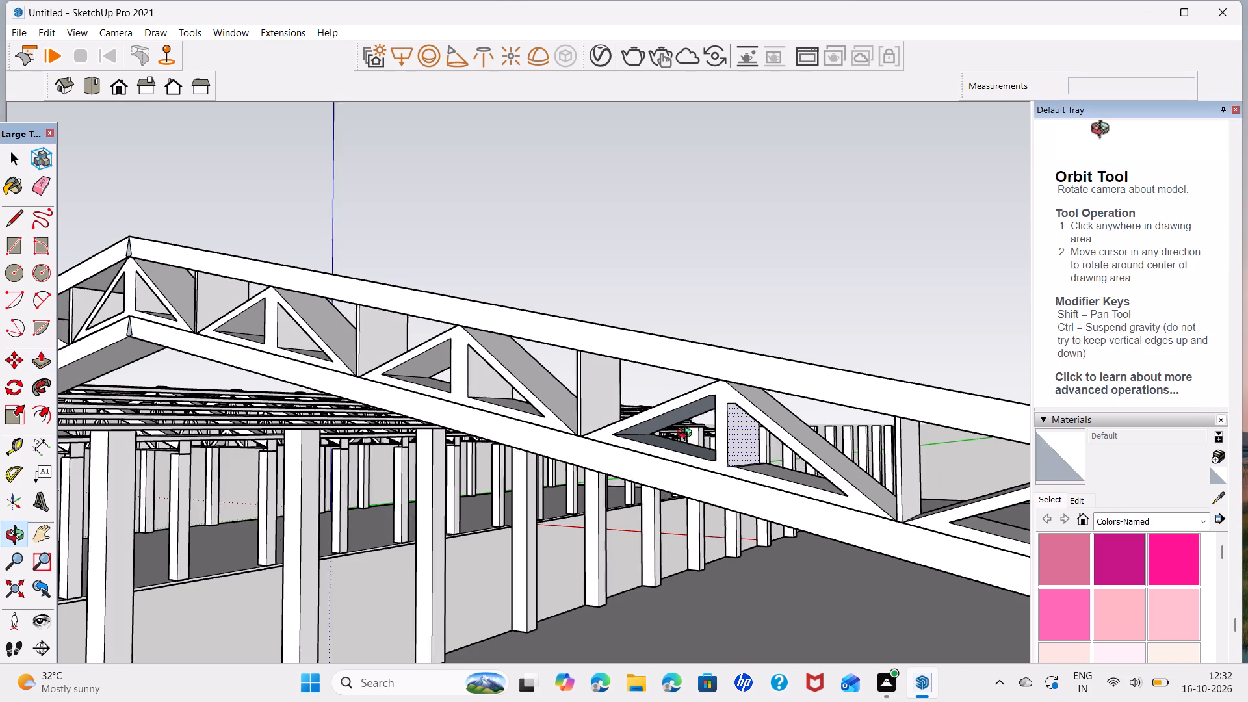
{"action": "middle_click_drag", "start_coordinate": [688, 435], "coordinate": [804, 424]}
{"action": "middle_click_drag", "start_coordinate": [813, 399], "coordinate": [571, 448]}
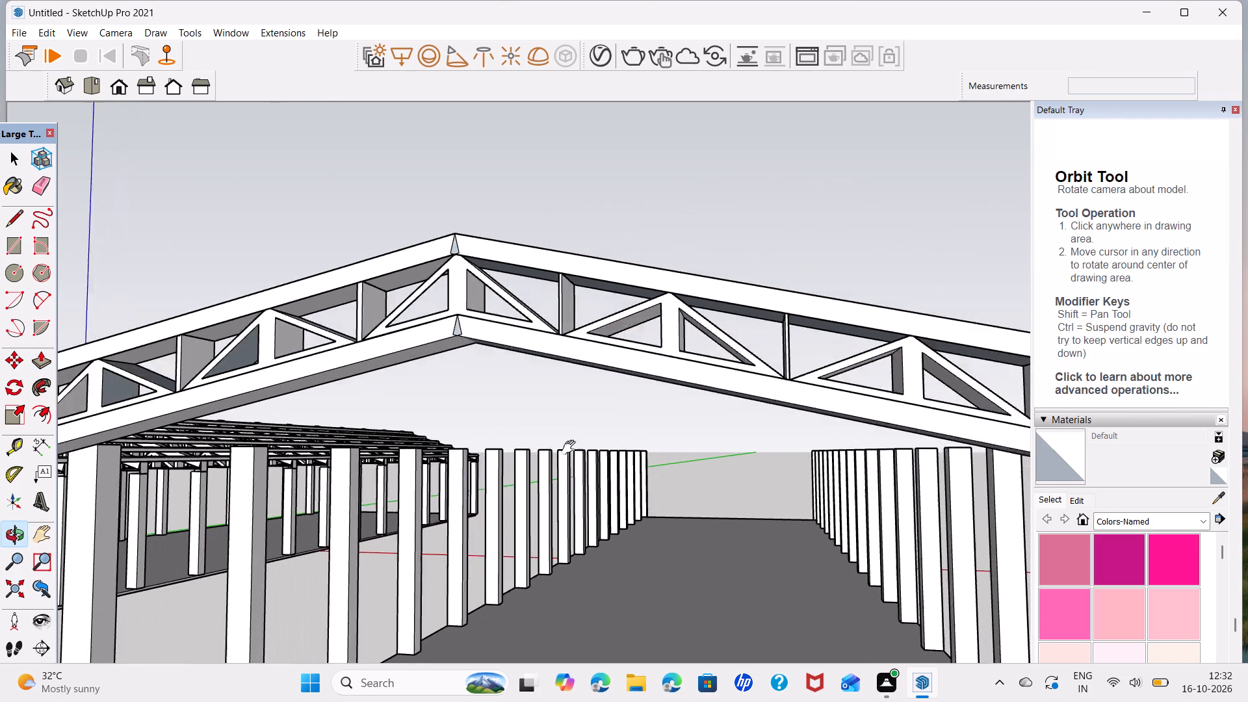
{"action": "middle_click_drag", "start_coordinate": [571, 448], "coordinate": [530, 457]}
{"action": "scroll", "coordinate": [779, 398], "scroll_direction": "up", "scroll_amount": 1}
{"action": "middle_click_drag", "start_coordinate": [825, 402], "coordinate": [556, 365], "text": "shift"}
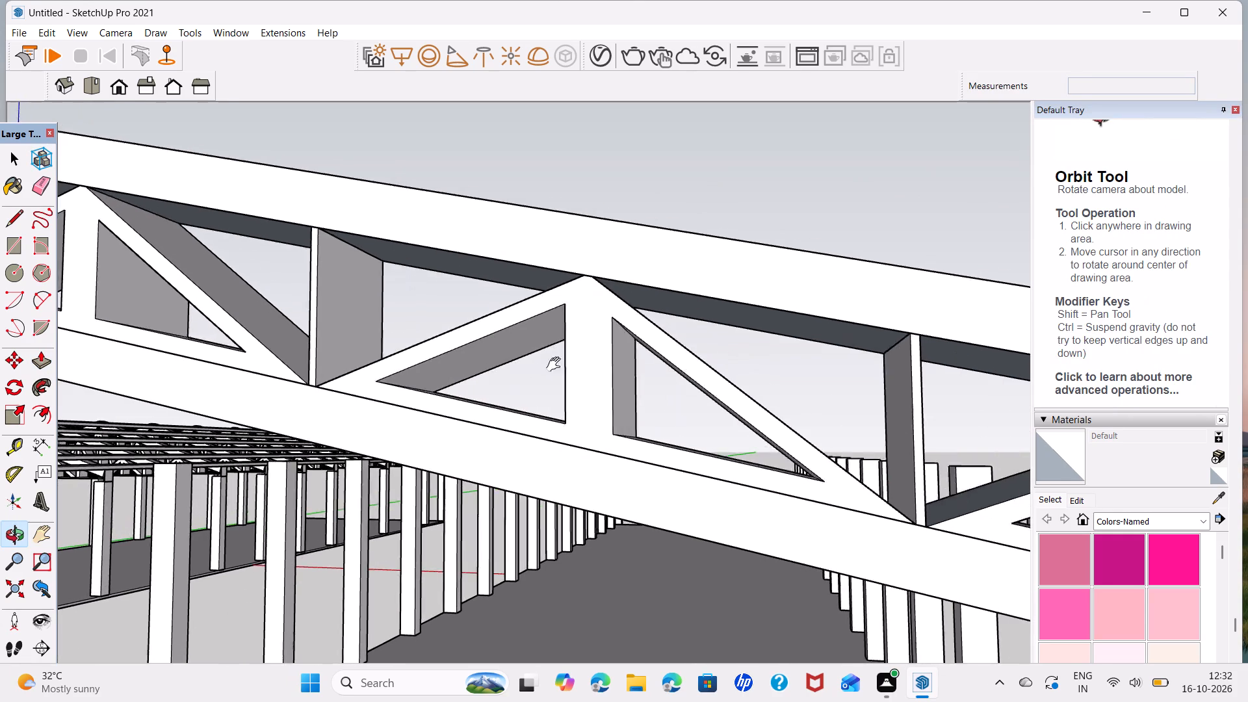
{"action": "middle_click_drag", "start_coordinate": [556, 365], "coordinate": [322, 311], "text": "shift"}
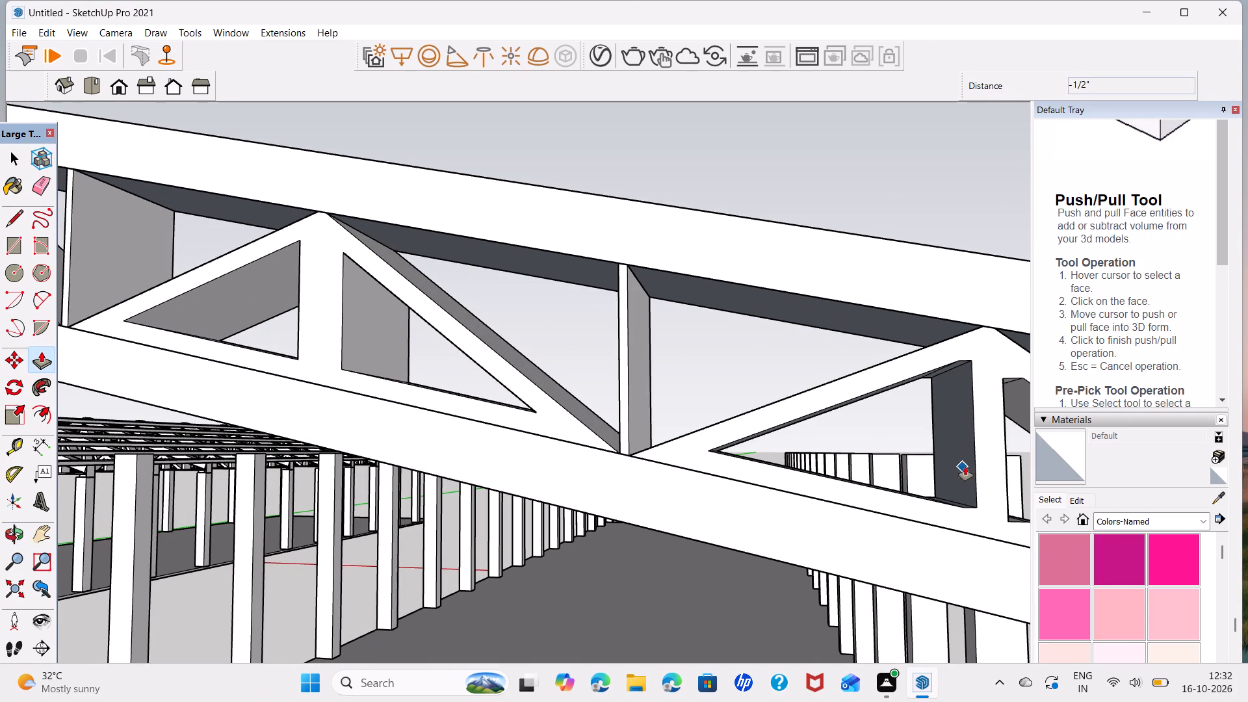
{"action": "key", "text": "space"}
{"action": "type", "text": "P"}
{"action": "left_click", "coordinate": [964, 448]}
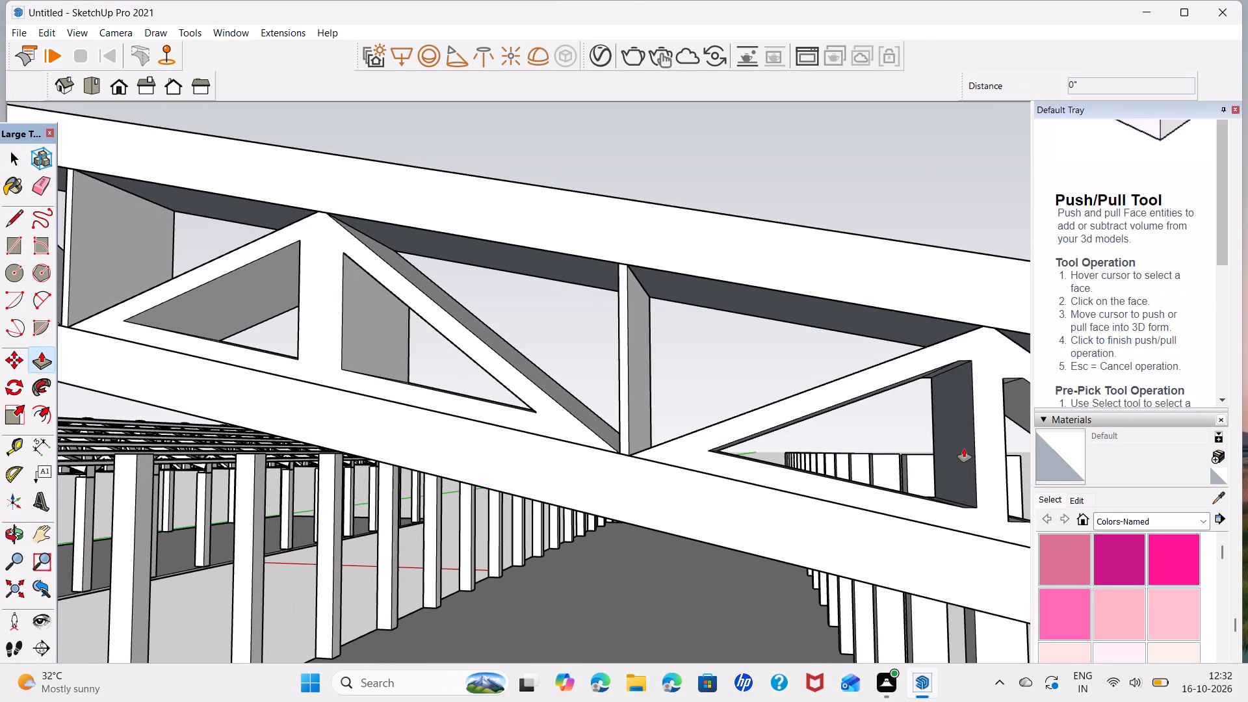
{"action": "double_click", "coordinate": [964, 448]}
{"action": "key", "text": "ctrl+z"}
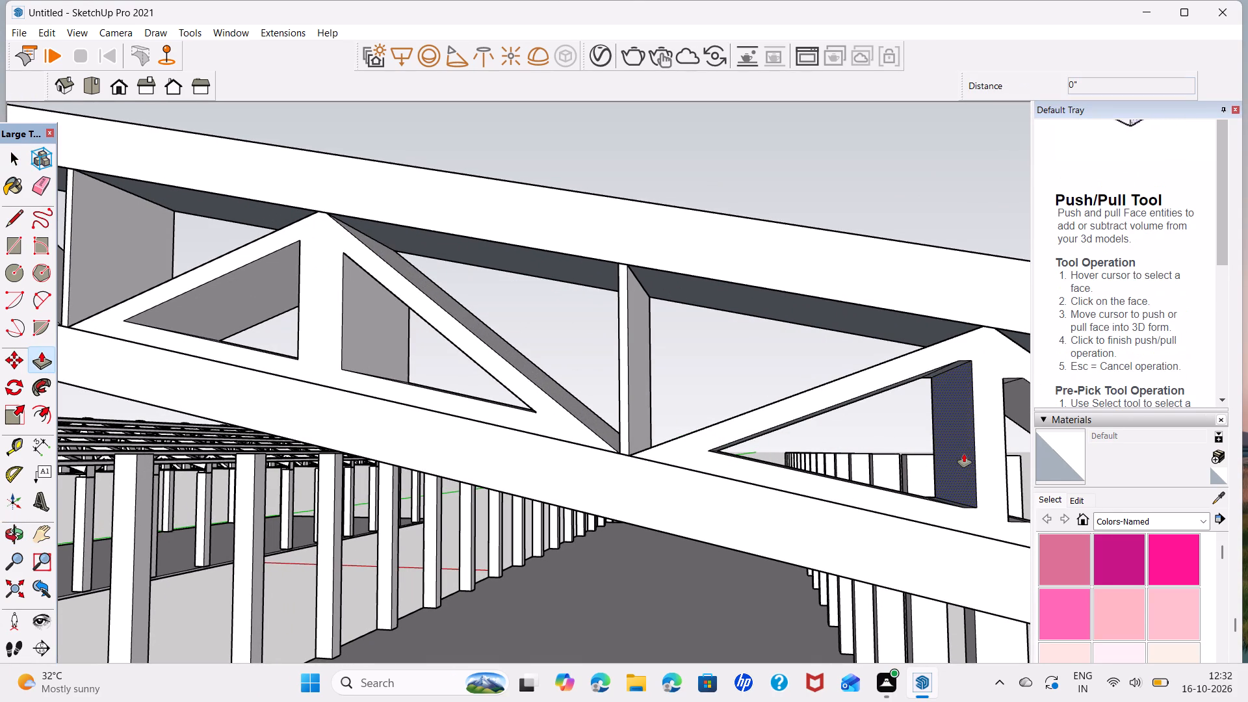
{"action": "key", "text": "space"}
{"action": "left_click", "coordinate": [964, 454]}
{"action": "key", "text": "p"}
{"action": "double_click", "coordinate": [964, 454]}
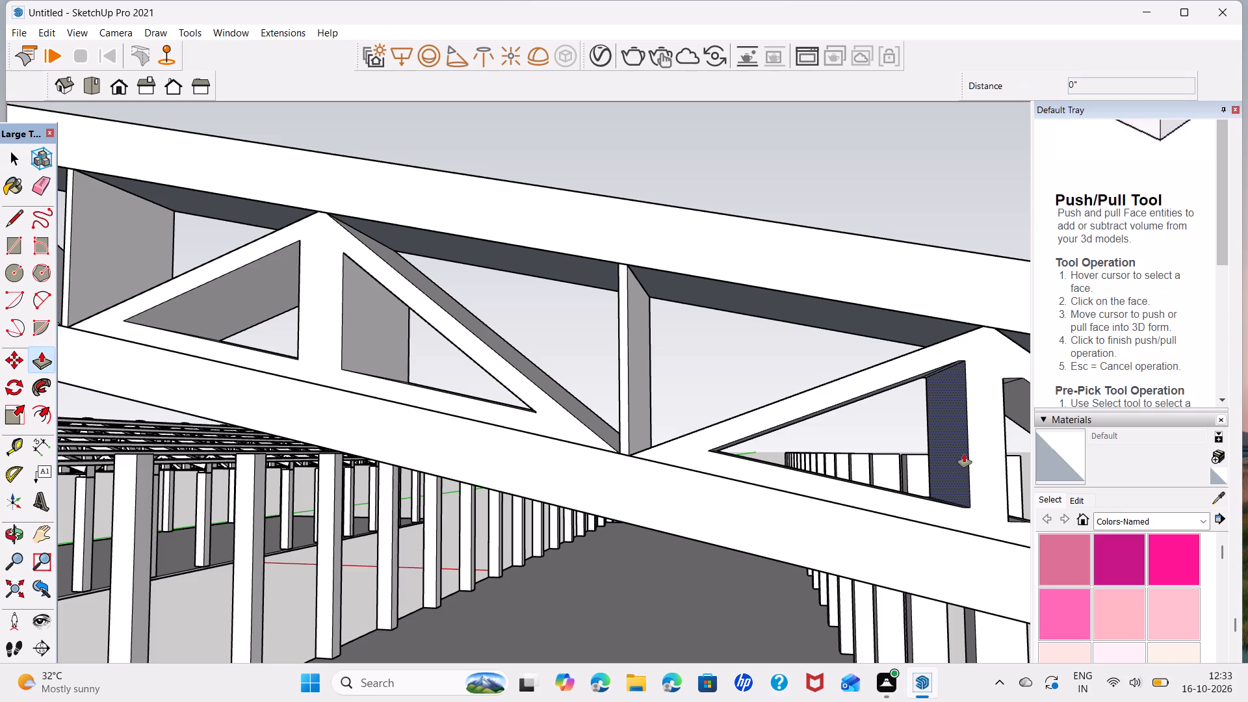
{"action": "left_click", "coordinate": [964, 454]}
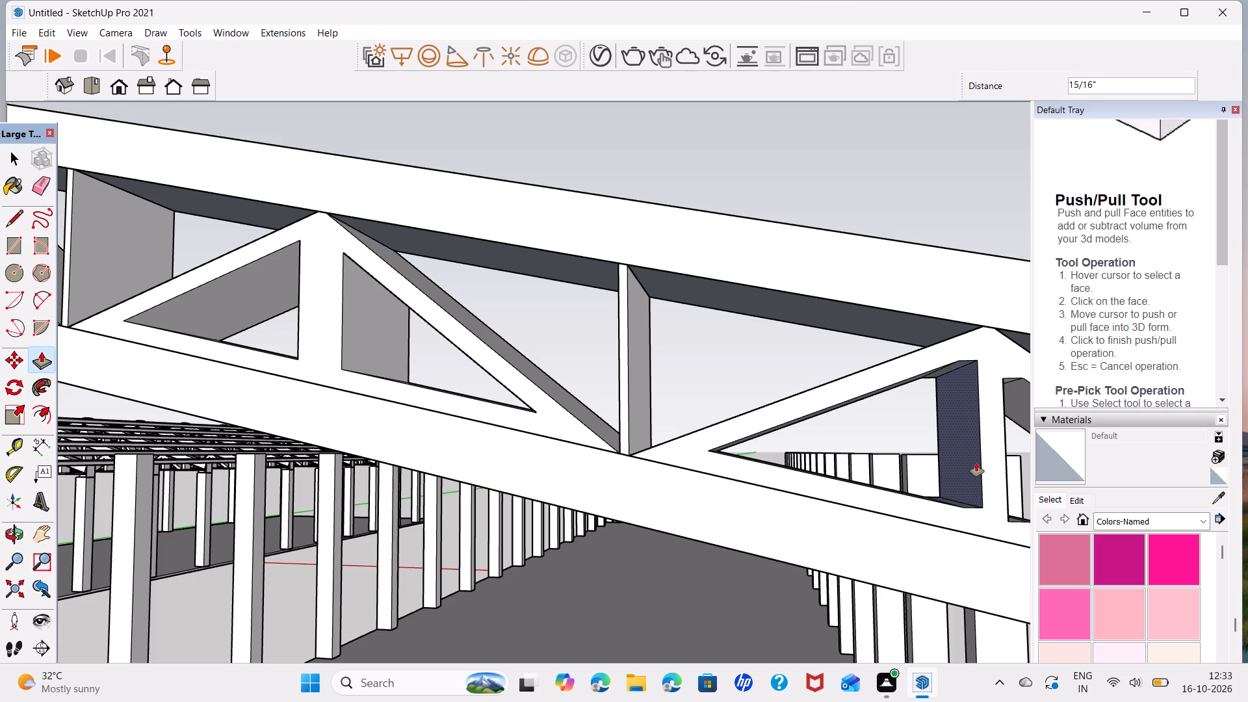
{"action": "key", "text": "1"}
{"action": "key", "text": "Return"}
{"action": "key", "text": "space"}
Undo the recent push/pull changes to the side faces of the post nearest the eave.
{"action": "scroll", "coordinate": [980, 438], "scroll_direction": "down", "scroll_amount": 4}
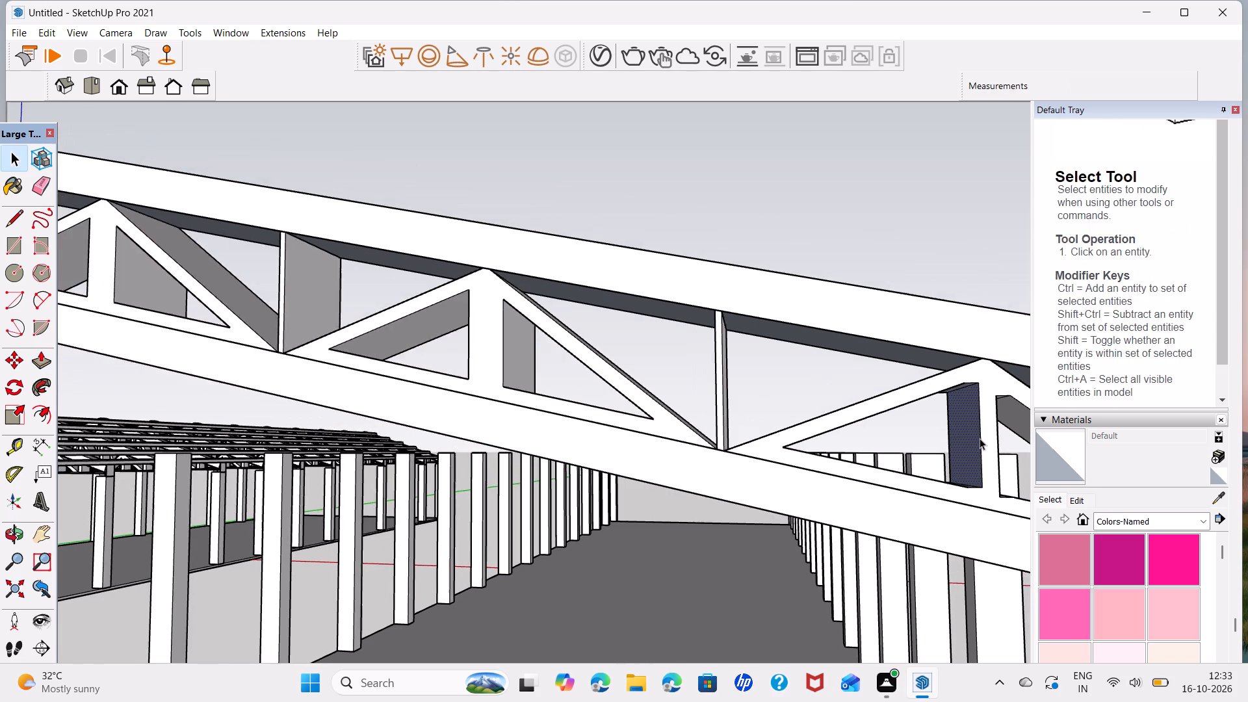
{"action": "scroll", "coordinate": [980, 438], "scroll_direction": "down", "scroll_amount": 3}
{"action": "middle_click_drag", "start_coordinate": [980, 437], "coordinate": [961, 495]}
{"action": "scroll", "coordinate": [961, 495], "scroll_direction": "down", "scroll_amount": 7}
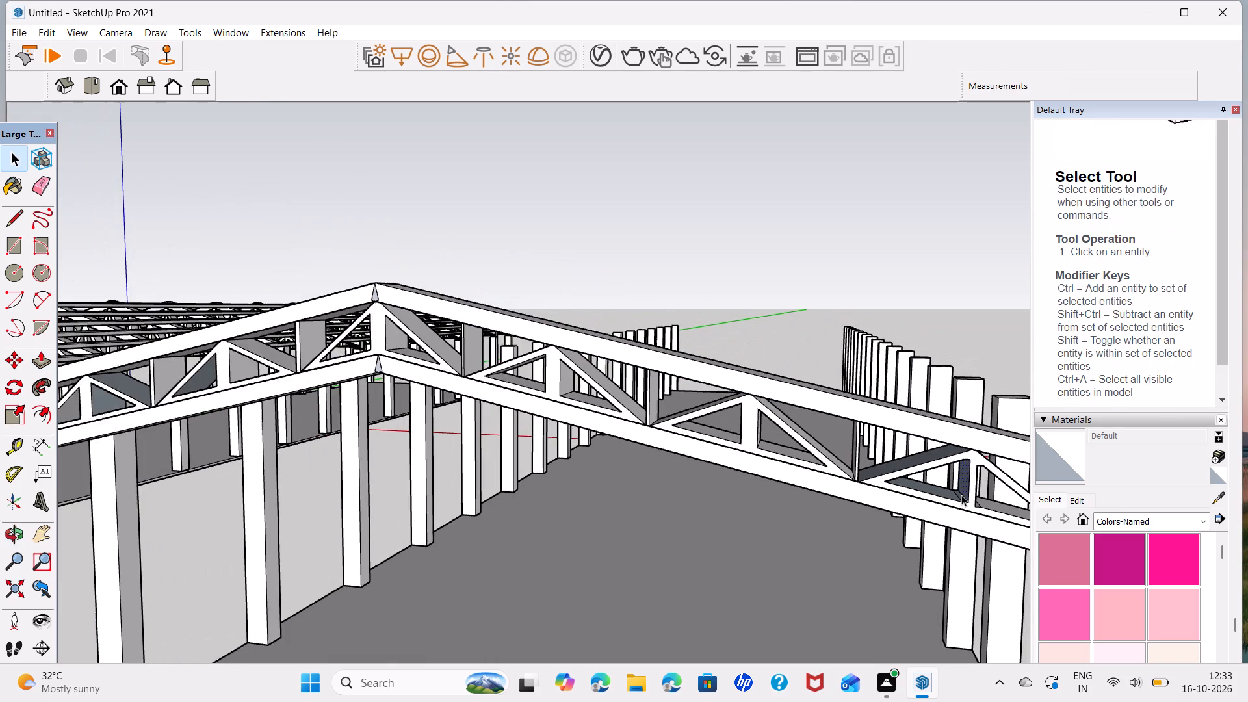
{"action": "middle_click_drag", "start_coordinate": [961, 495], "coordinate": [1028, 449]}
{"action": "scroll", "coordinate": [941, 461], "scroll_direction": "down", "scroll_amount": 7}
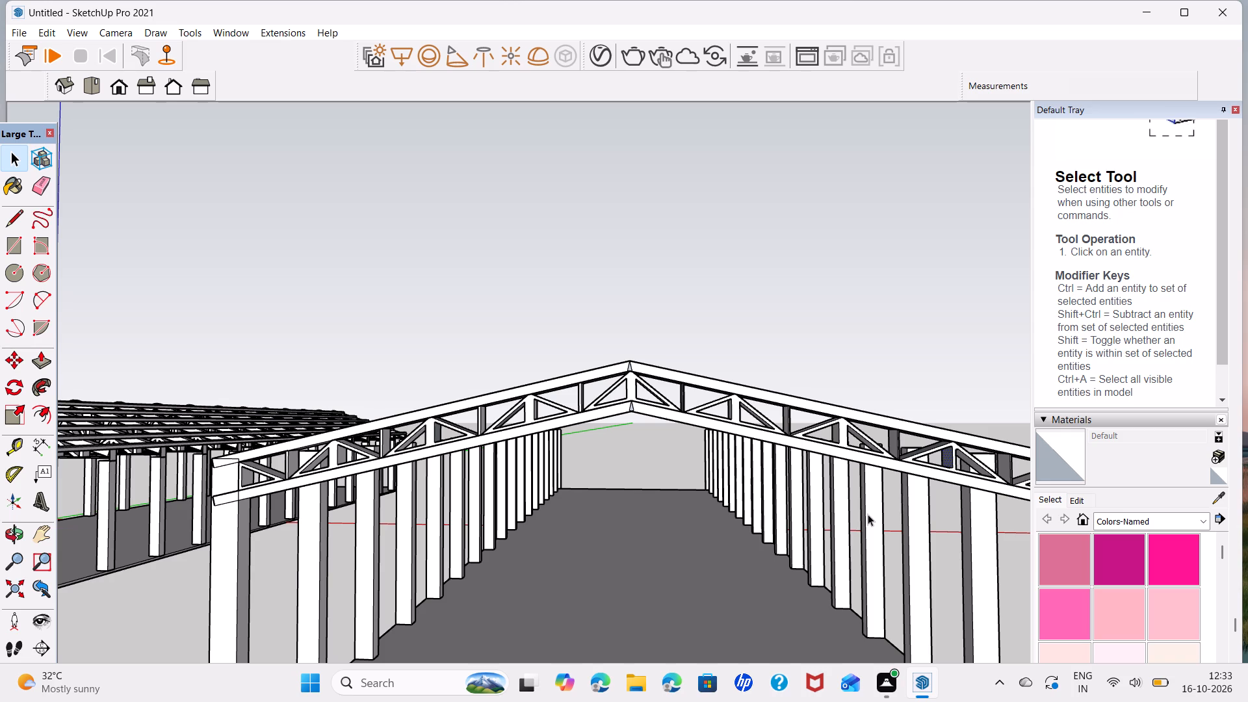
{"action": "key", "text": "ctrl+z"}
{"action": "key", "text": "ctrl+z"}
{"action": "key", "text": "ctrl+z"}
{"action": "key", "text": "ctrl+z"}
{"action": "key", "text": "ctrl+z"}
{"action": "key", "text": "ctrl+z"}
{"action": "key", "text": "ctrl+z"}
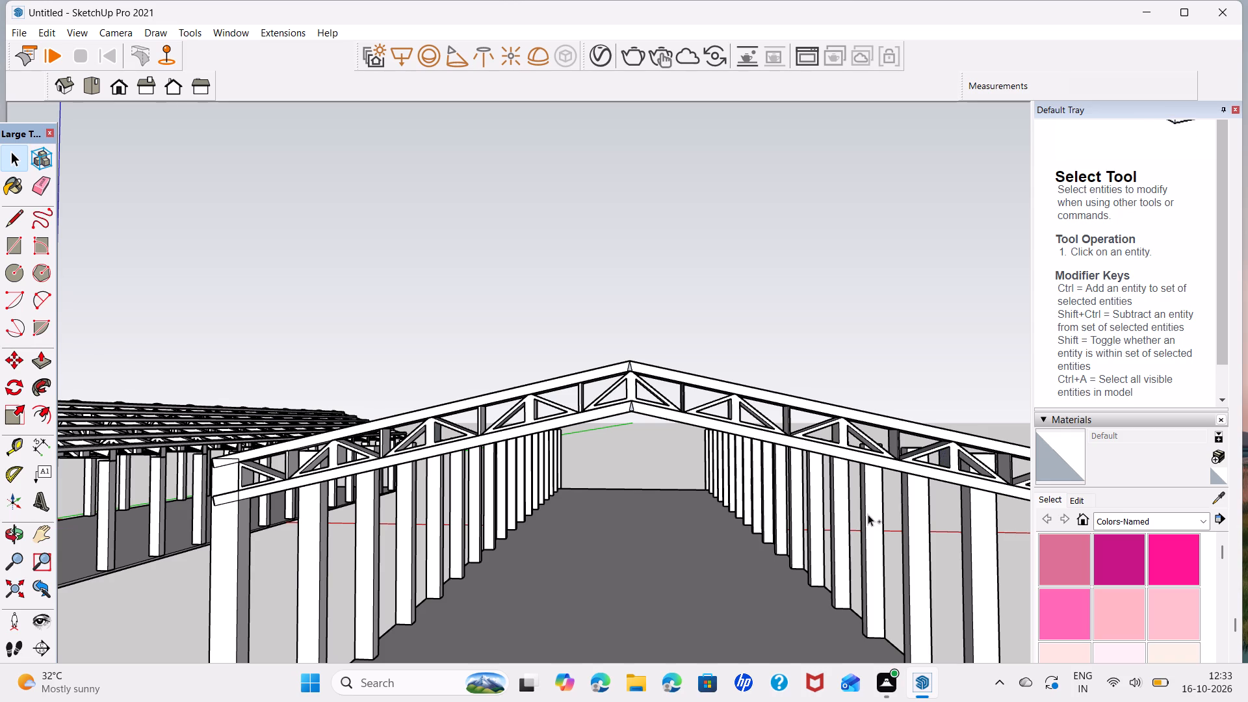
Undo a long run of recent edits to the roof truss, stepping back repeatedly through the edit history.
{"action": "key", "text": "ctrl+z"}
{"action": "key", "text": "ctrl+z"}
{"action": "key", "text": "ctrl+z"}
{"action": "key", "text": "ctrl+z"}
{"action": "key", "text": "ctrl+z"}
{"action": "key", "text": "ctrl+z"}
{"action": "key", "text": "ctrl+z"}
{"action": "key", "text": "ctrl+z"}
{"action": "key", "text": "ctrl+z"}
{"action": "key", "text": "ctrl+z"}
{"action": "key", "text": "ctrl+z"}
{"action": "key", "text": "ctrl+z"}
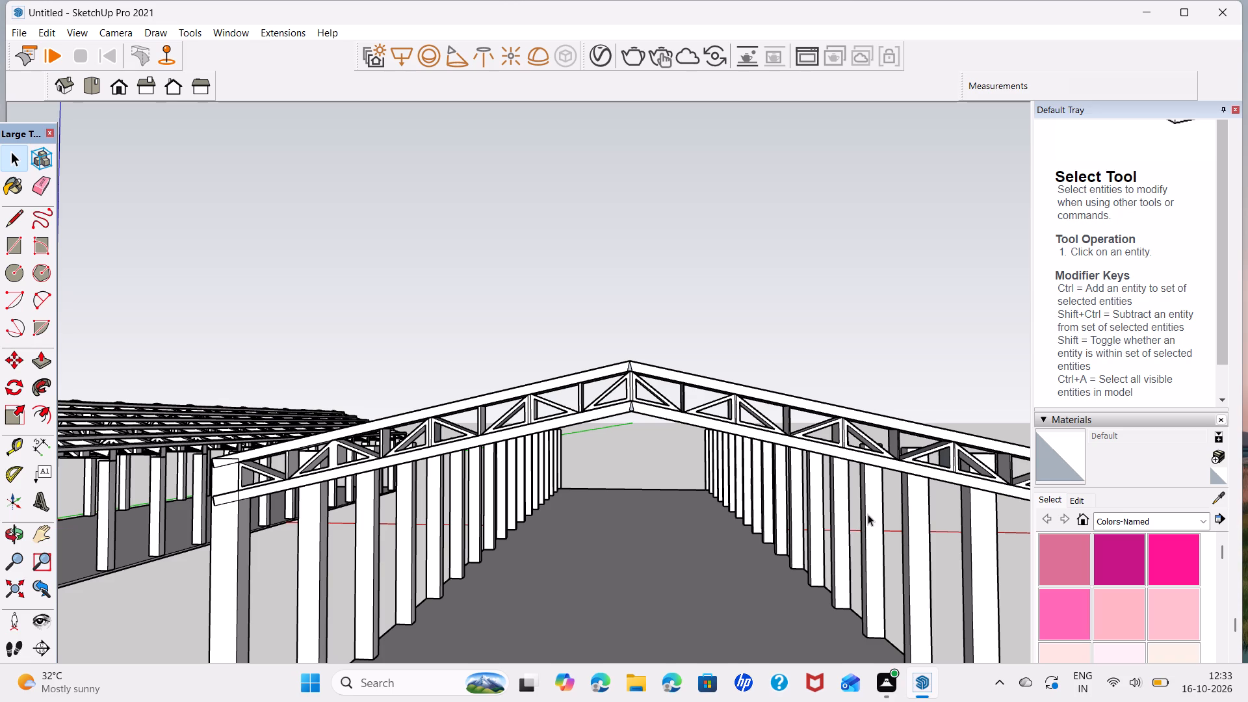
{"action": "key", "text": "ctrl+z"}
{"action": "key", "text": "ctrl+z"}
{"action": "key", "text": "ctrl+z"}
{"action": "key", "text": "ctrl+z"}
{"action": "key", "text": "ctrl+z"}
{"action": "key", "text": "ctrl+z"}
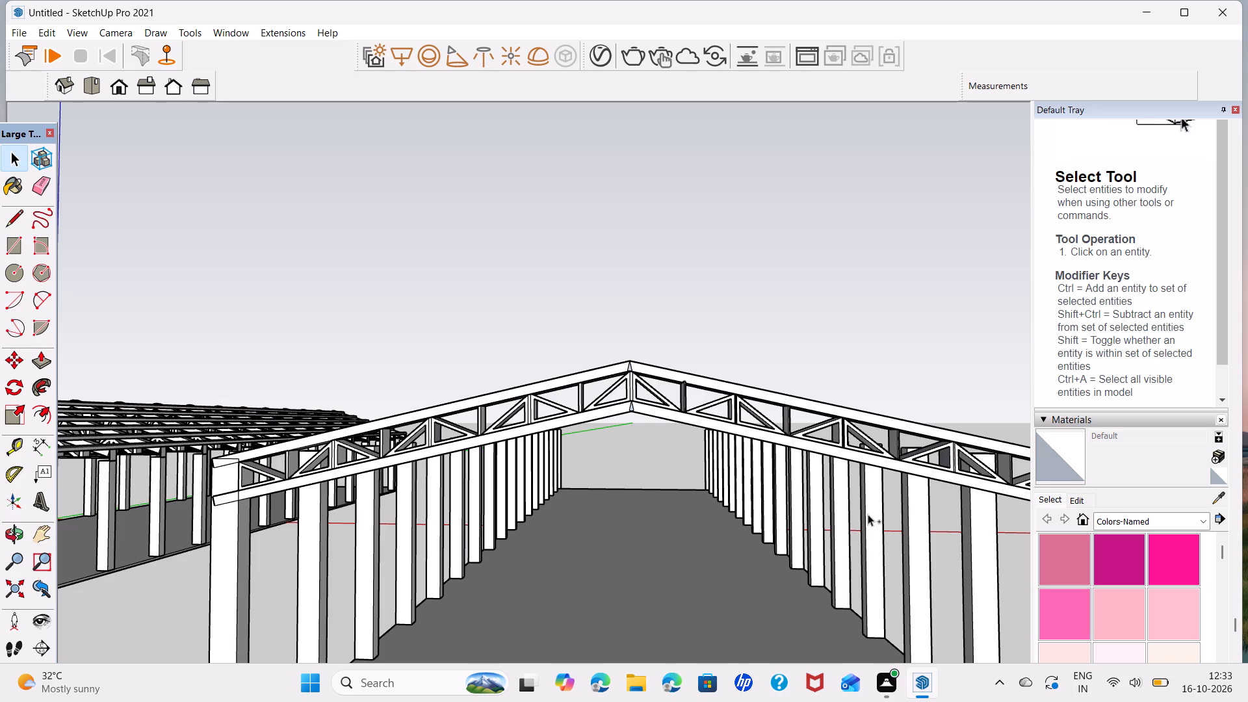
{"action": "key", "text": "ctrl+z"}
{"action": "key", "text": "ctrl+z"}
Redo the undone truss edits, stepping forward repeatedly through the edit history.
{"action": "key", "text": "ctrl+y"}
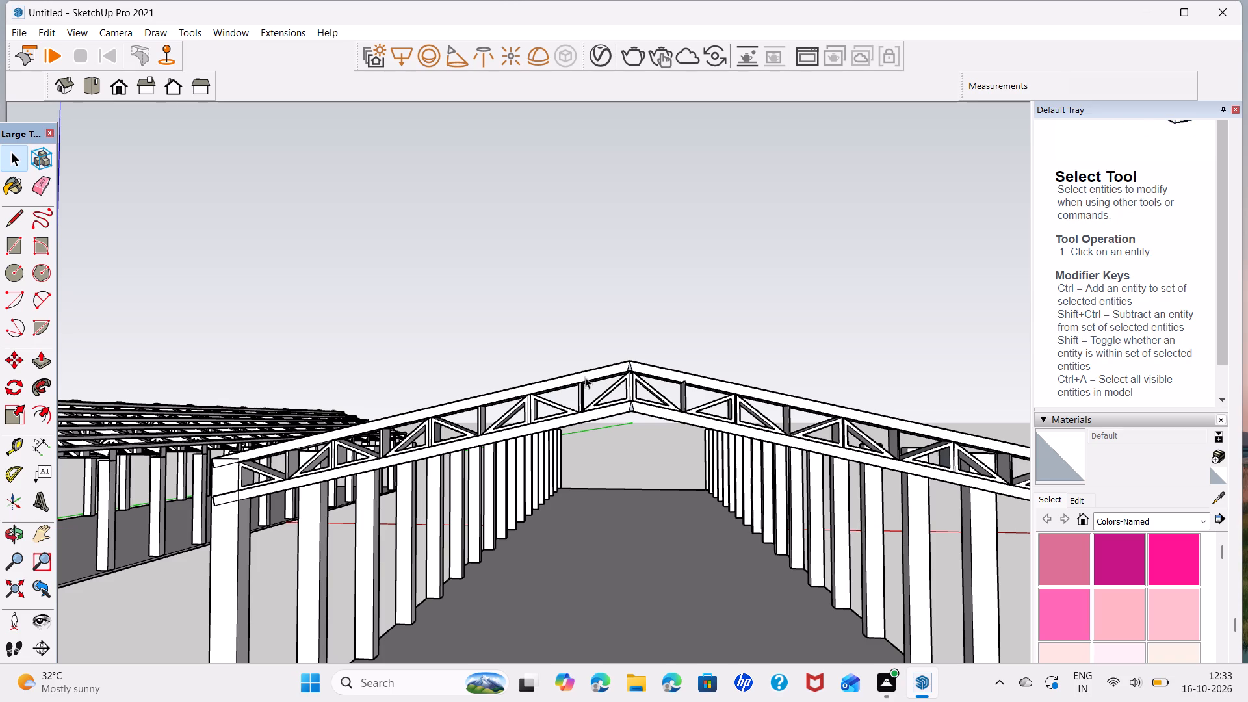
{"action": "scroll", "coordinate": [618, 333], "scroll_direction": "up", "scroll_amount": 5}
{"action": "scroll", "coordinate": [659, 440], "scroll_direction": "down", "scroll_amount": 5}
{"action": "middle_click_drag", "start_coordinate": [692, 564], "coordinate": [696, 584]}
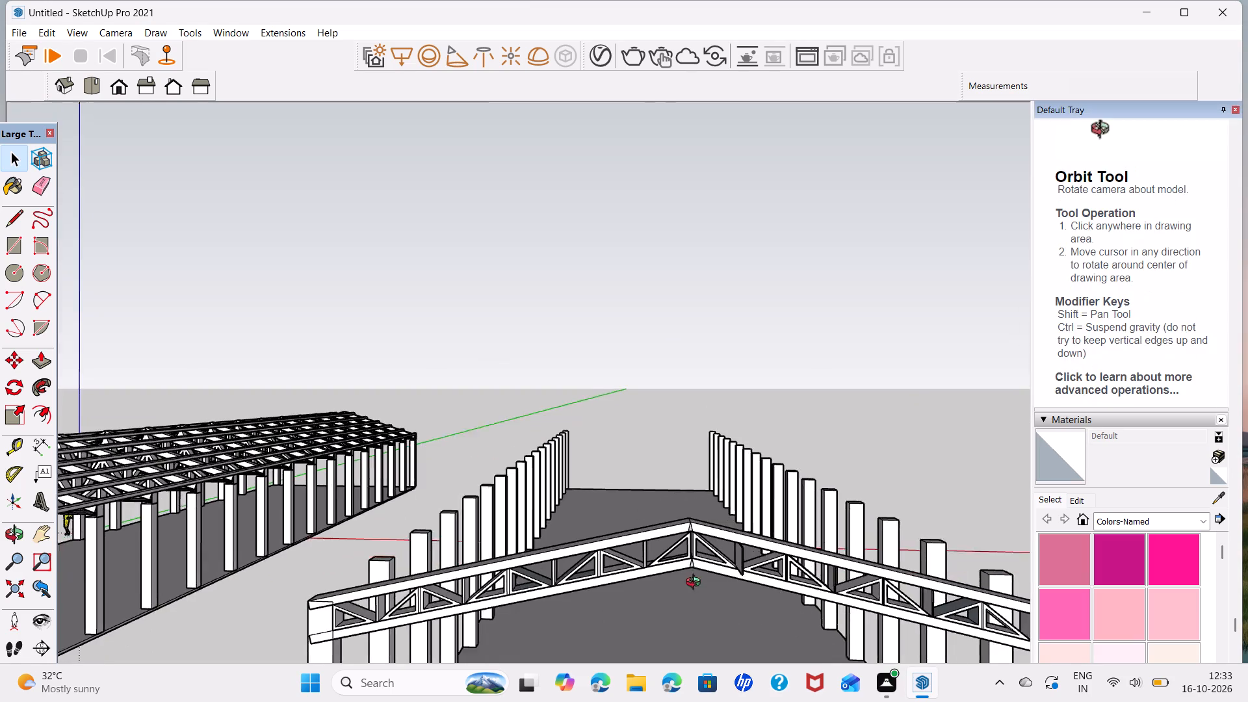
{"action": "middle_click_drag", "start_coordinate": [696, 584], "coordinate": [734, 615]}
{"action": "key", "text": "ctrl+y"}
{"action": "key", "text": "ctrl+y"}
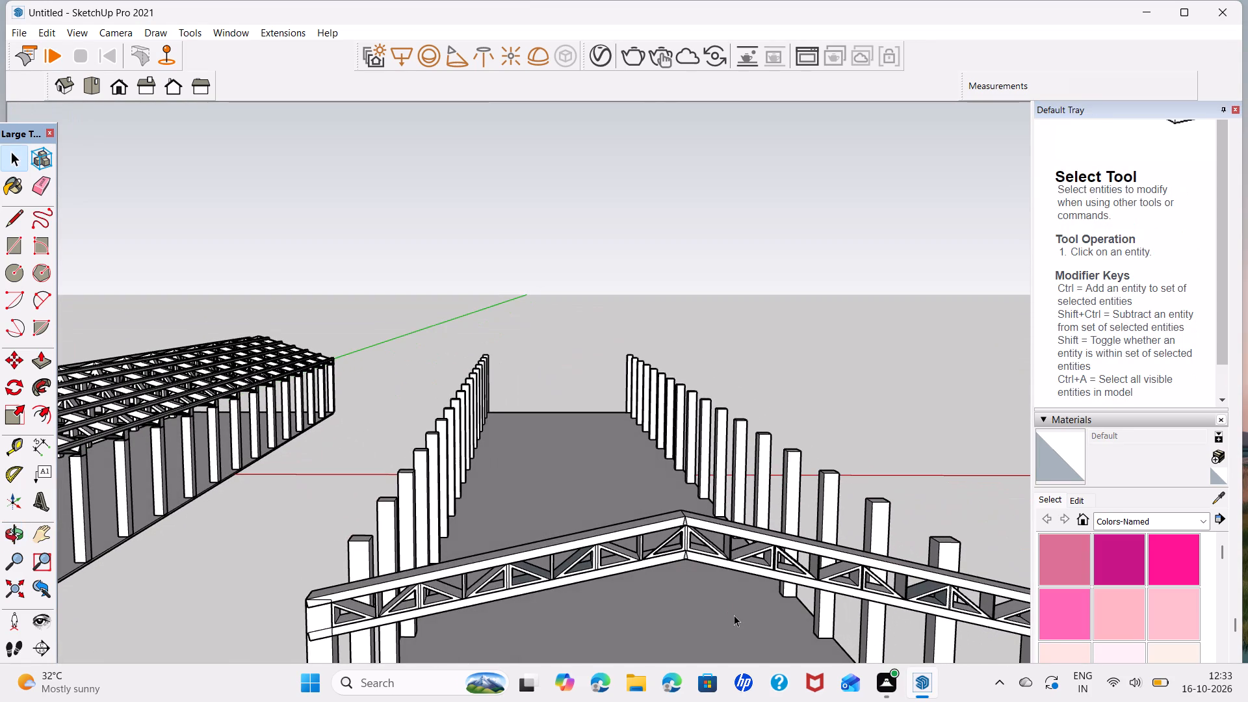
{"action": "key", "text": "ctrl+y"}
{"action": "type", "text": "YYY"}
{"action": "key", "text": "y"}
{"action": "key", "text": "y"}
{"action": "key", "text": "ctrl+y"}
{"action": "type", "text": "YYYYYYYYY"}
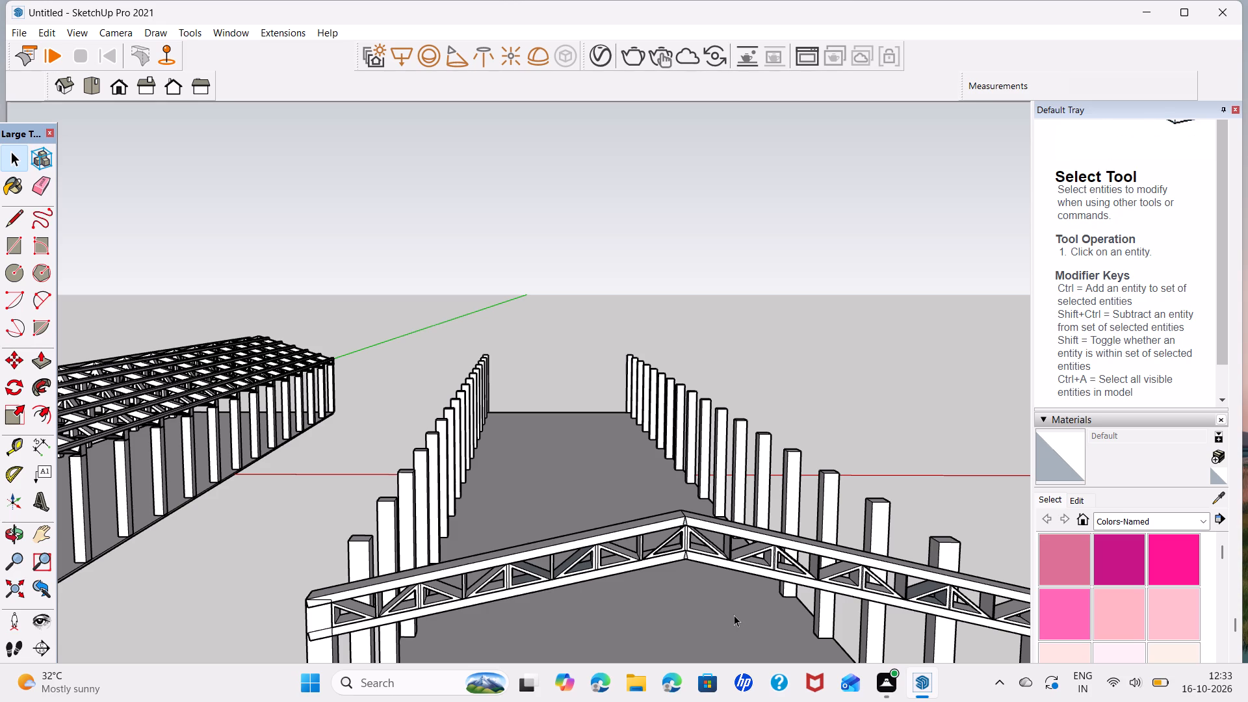
Examine the truss from the ridge out to both eaves, along with the neighbouring finished shed.
{"action": "scroll", "coordinate": [818, 591], "scroll_direction": "up", "scroll_amount": 4}
{"action": "scroll", "coordinate": [967, 586], "scroll_direction": "up", "scroll_amount": 1}
{"action": "middle_click_drag", "start_coordinate": [967, 586], "coordinate": [960, 510]}
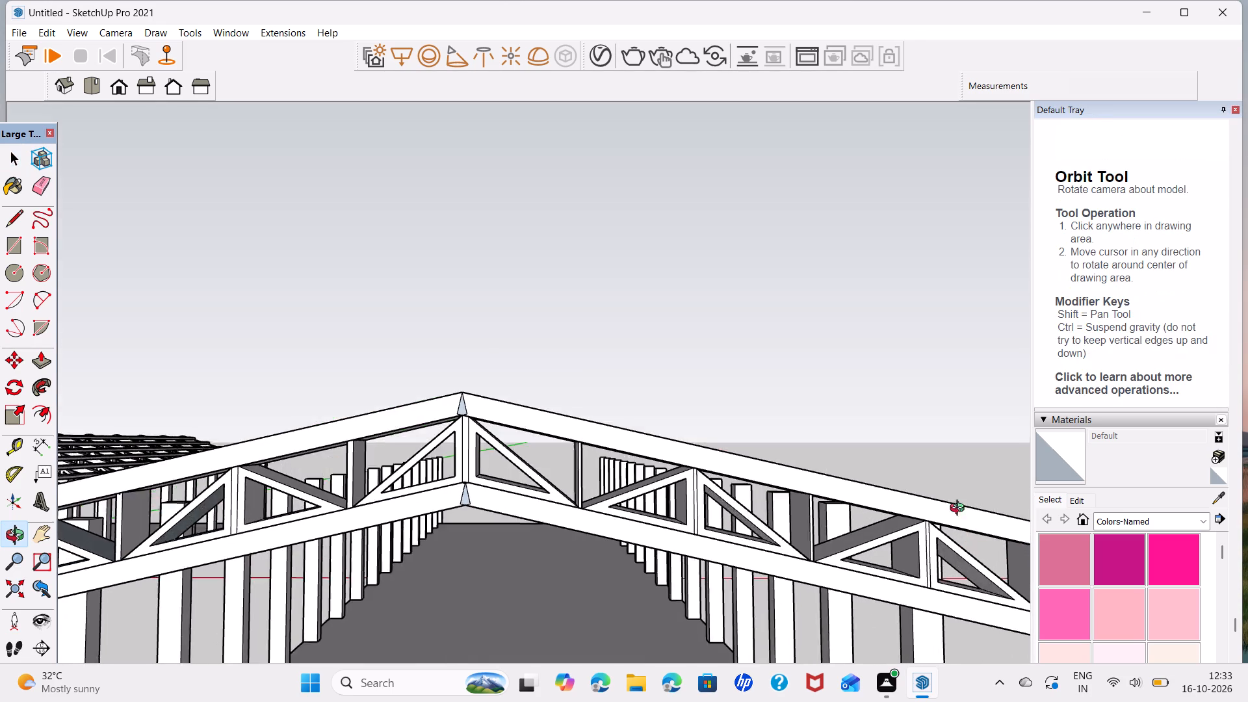
{"action": "middle_click_drag", "start_coordinate": [960, 510], "coordinate": [770, 441]}
{"action": "scroll", "coordinate": [877, 534], "scroll_direction": "down", "scroll_amount": 1}
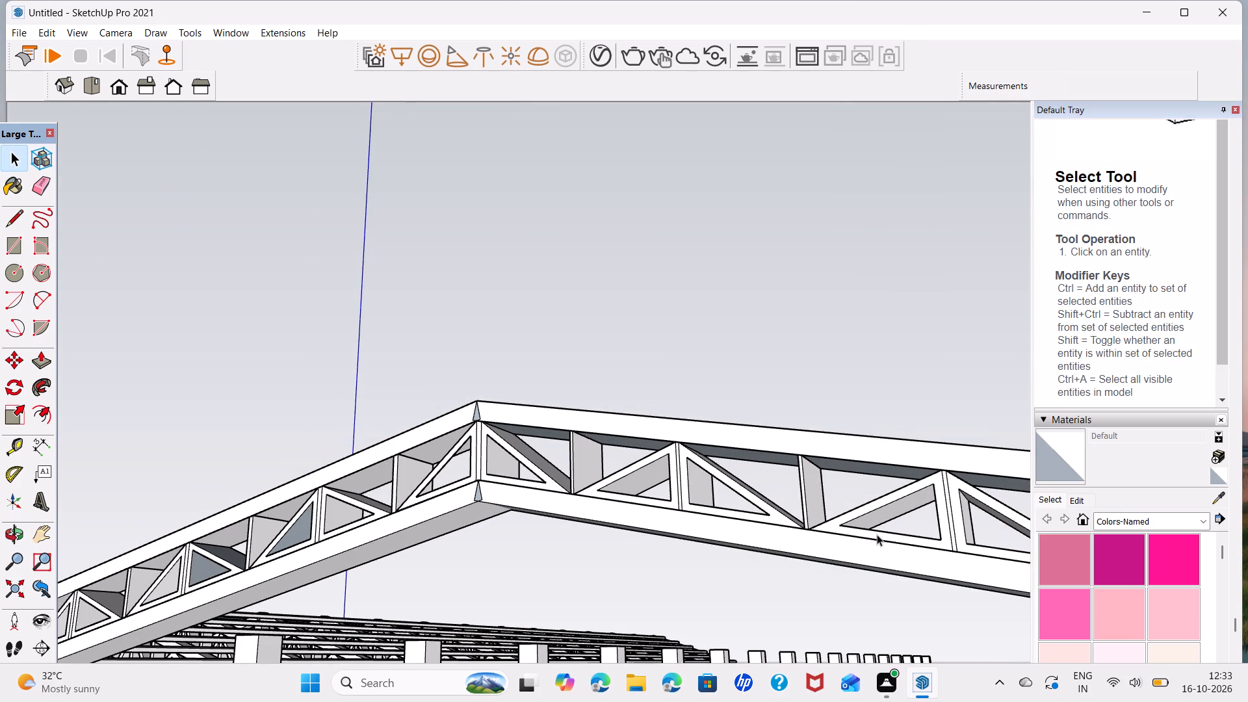
{"action": "middle_click_drag", "start_coordinate": [530, 494], "coordinate": [690, 531]}
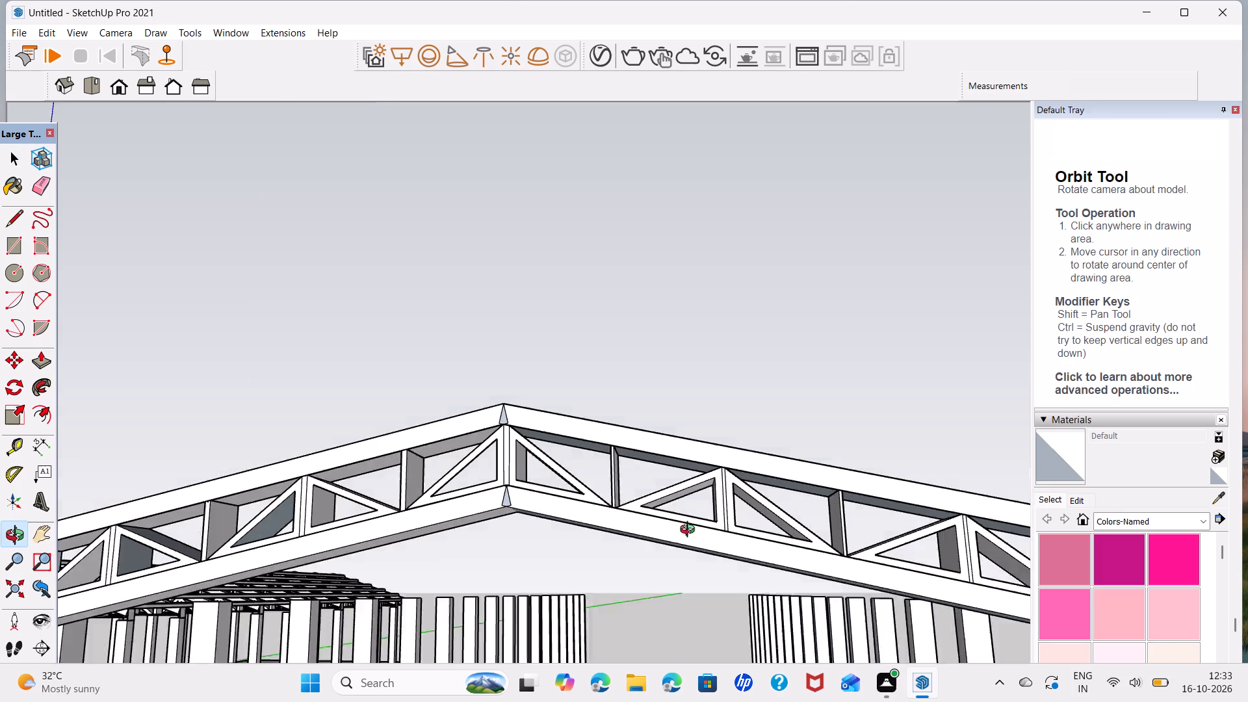
{"action": "middle_click_drag", "start_coordinate": [690, 531], "coordinate": [803, 558]}
{"action": "middle_click_drag", "start_coordinate": [309, 486], "coordinate": [382, 448], "text": "shift"}
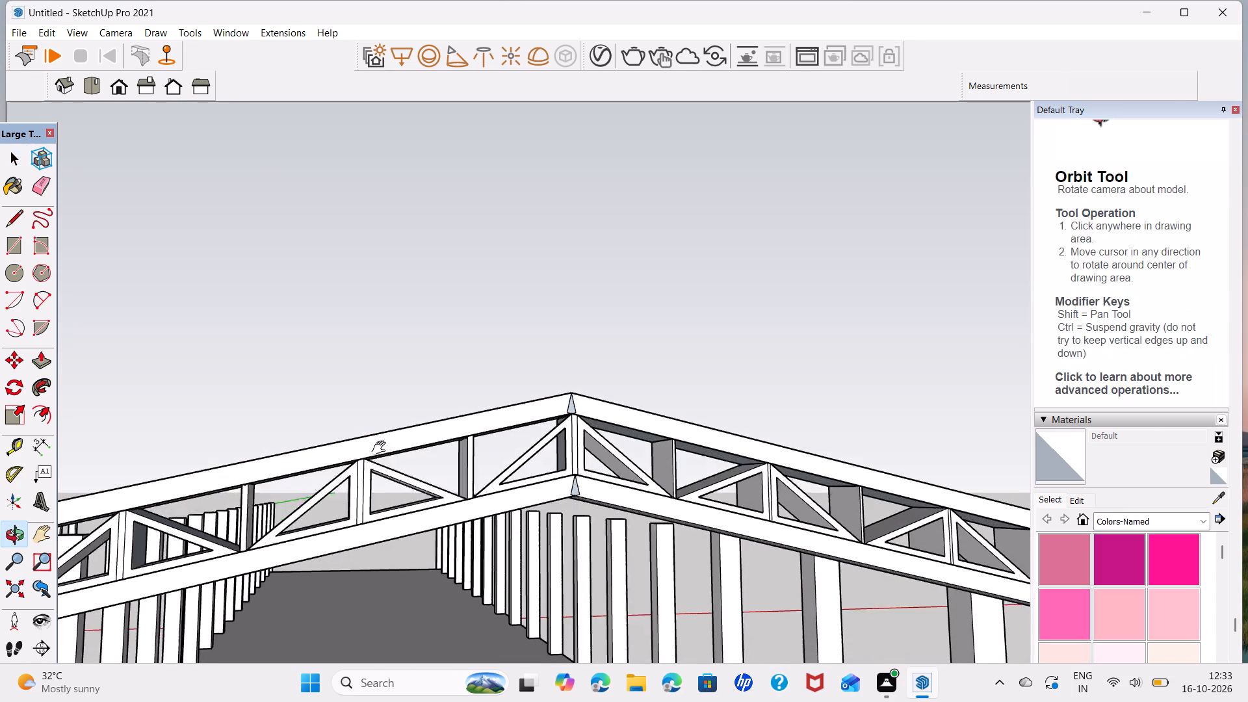
{"action": "middle_click_drag", "start_coordinate": [382, 448], "coordinate": [822, 325], "text": "shift"}
{"action": "scroll", "coordinate": [732, 355], "scroll_direction": "down", "scroll_amount": 7}
{"action": "scroll", "coordinate": [877, 395], "scroll_direction": "down", "scroll_amount": 6}
{"action": "middle_click_drag", "start_coordinate": [889, 387], "coordinate": [778, 417]}
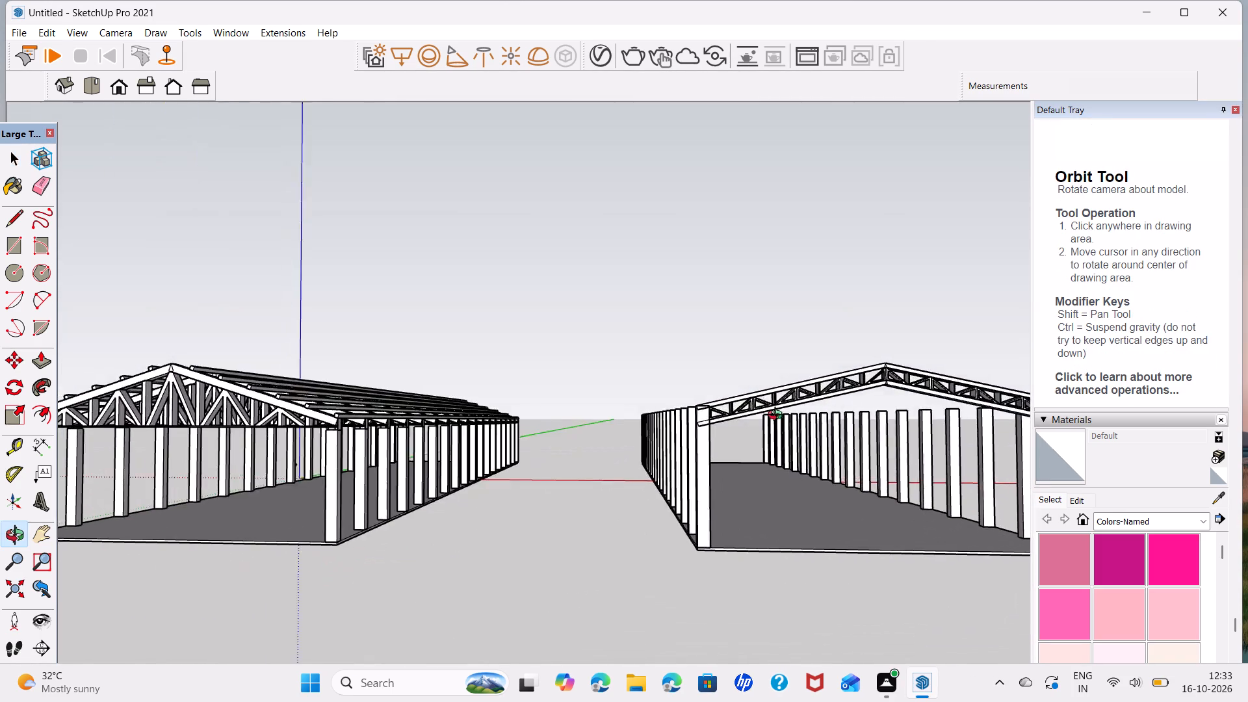
{"action": "middle_click_drag", "start_coordinate": [778, 417], "coordinate": [699, 446]}
{"action": "middle_click_drag", "start_coordinate": [896, 445], "coordinate": [791, 375]}
{"action": "middle_click_drag", "start_coordinate": [586, 343], "coordinate": [588, 356]}
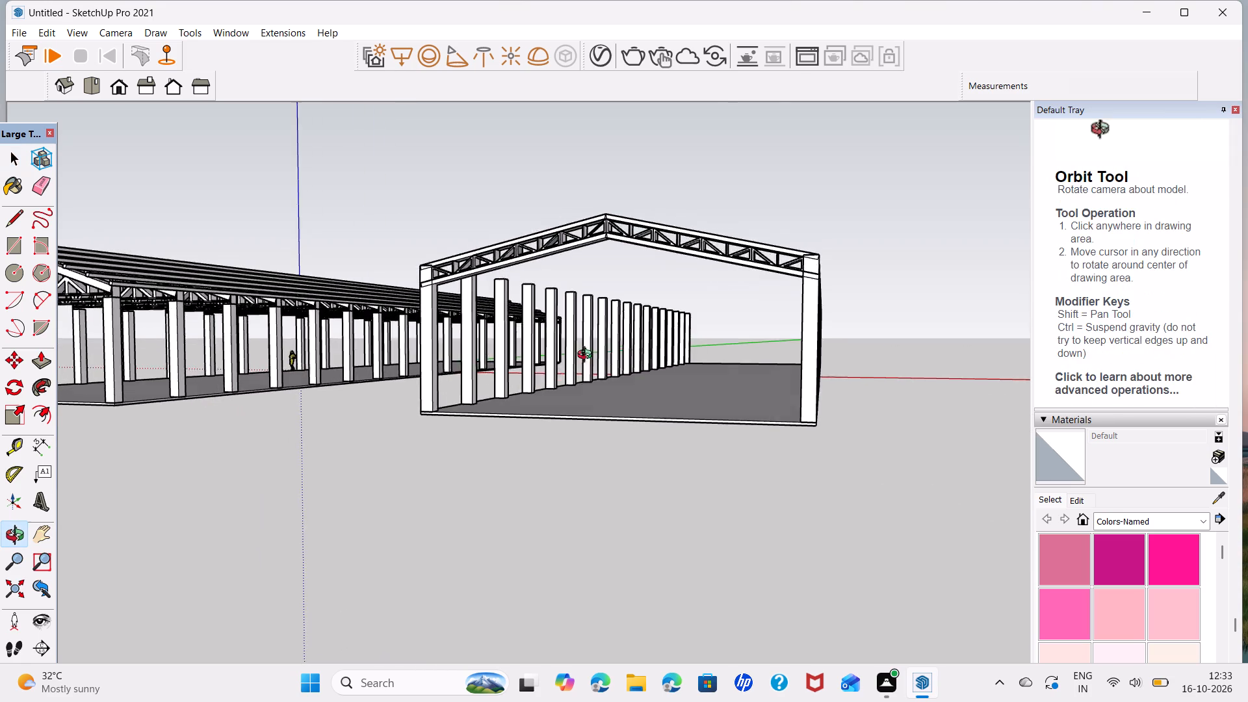
{"action": "middle_click_drag", "start_coordinate": [588, 356], "coordinate": [650, 383]}
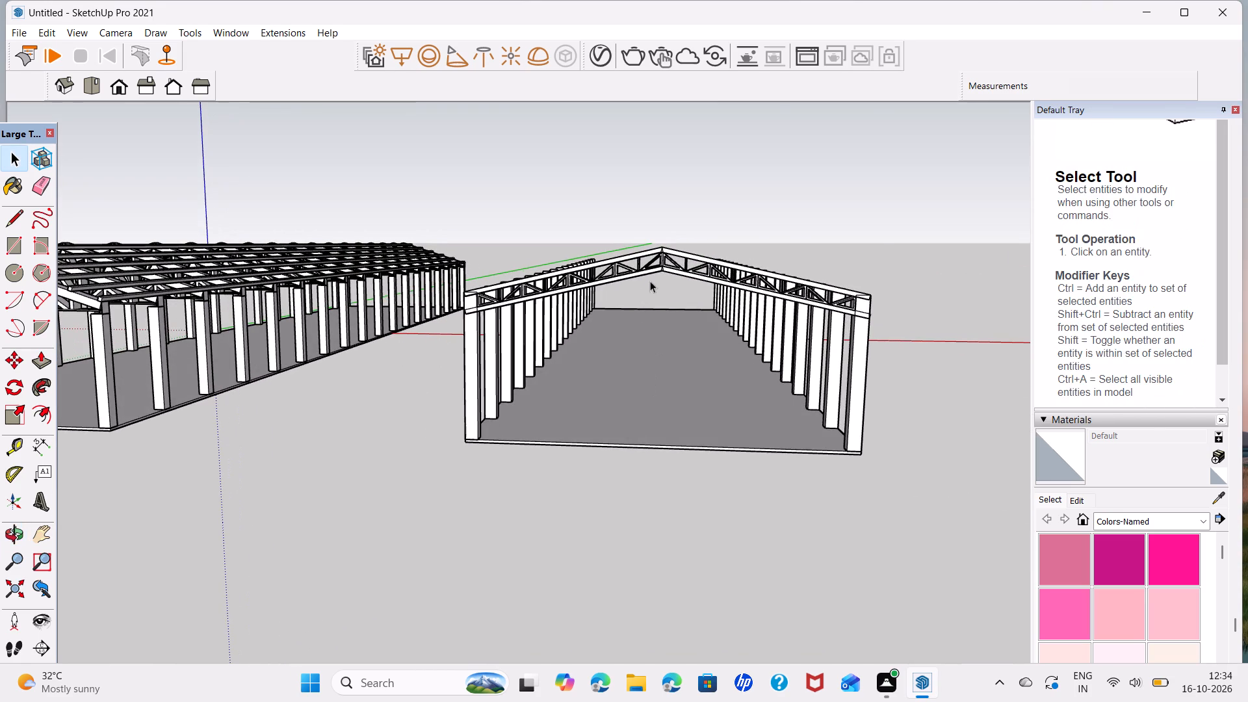
Draw a line about 1 11/16" long across the top of the truss post near the eave where two diagonals meet, between its seam edges.
{"action": "scroll", "coordinate": [651, 278], "scroll_direction": "up", "scroll_amount": 5}
{"action": "middle_click_drag", "start_coordinate": [595, 313], "coordinate": [675, 311], "text": "shift"}
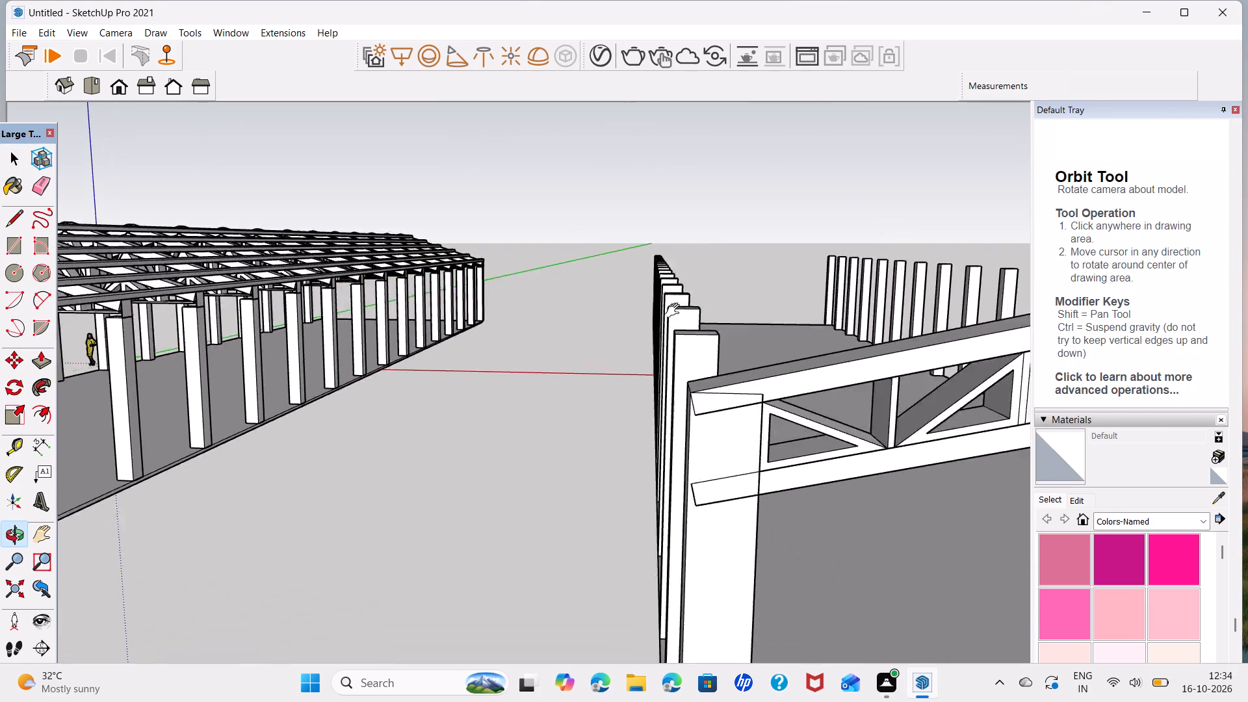
{"action": "middle_click_drag", "start_coordinate": [675, 311], "coordinate": [653, 313], "text": "shift"}
{"action": "scroll", "coordinate": [666, 332], "scroll_direction": "up", "scroll_amount": 3}
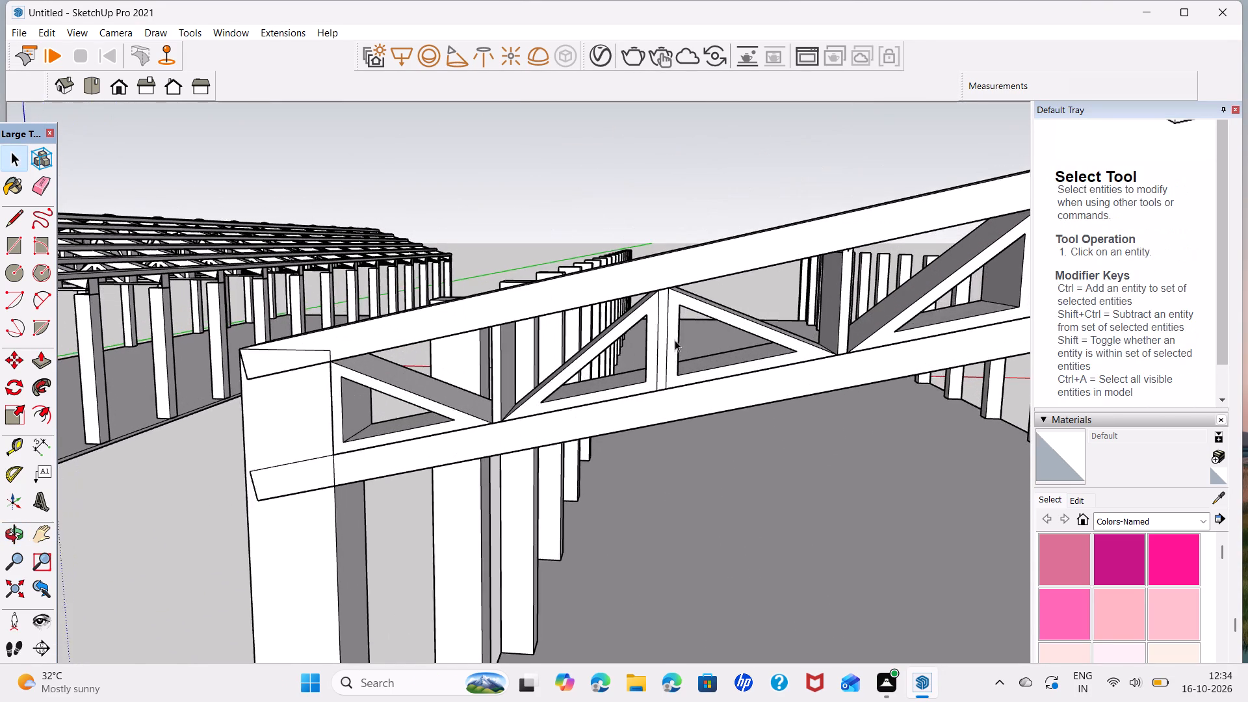
{"action": "scroll", "coordinate": [675, 340], "scroll_direction": "up", "scroll_amount": 2}
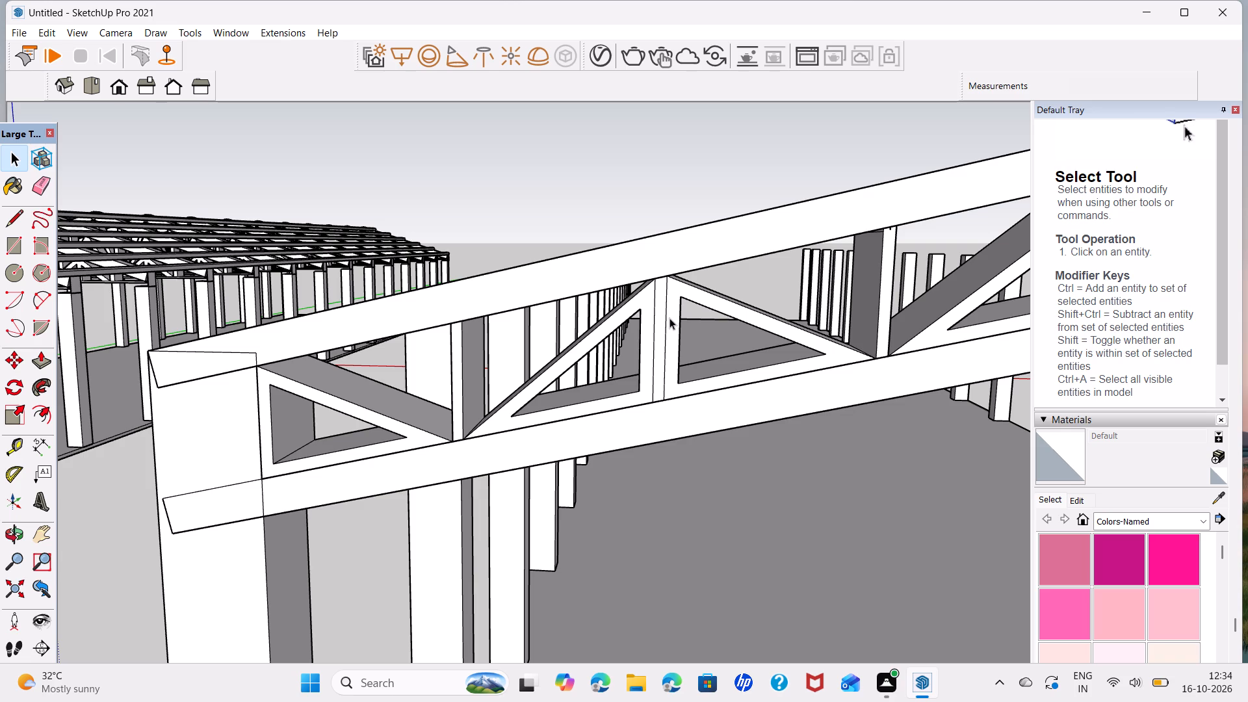
{"action": "key", "text": "l"}
{"action": "left_click", "coordinate": [643, 314]}
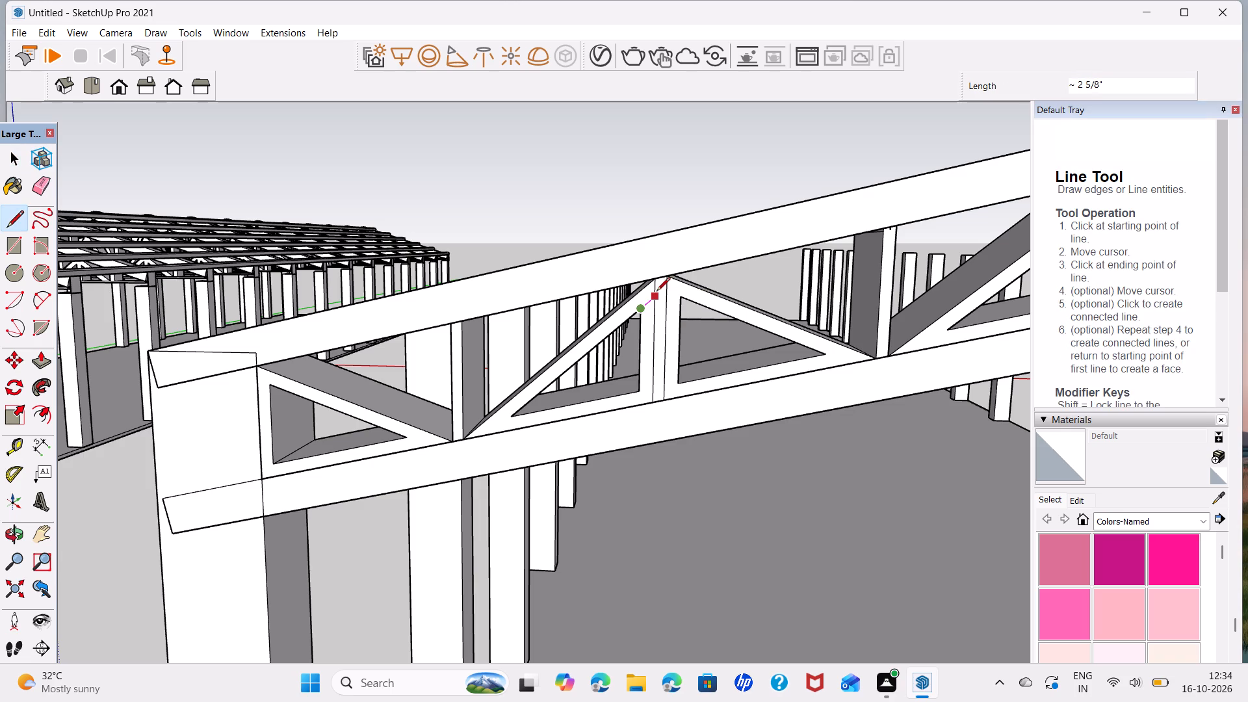
{"action": "key", "text": "space"}
{"action": "key", "text": "l"}
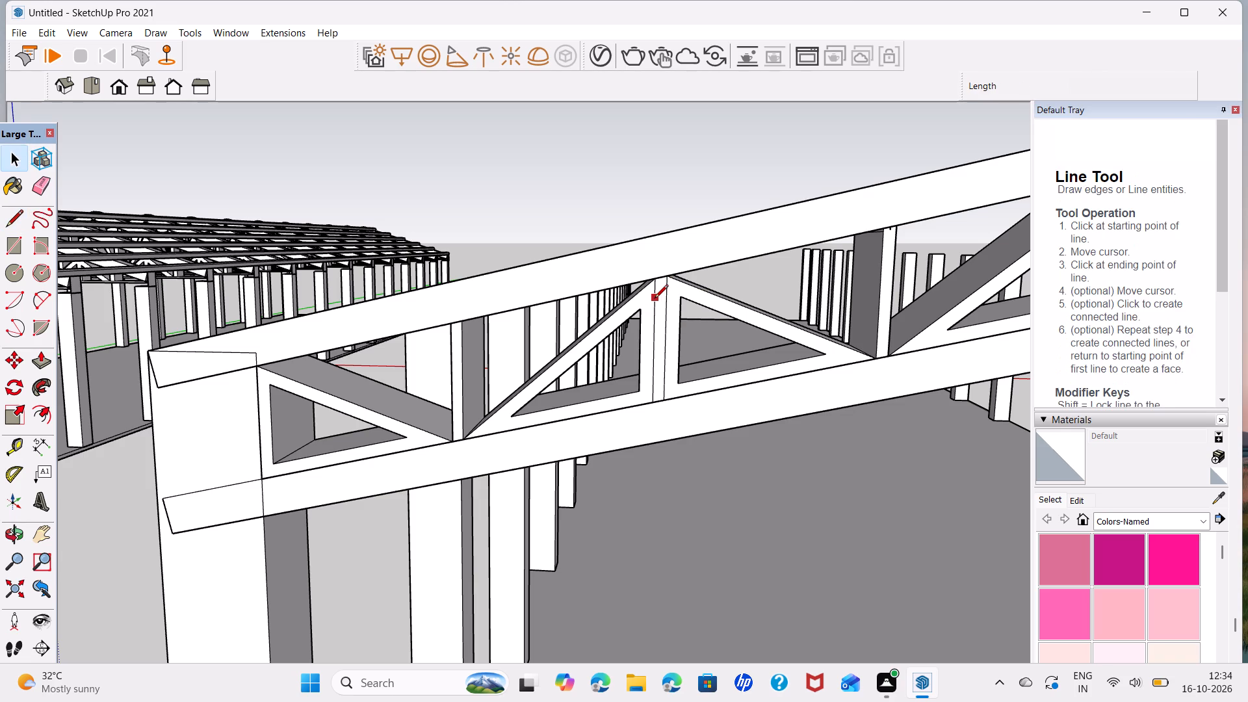
{"action": "scroll", "coordinate": [655, 299], "scroll_direction": "up", "scroll_amount": 4}
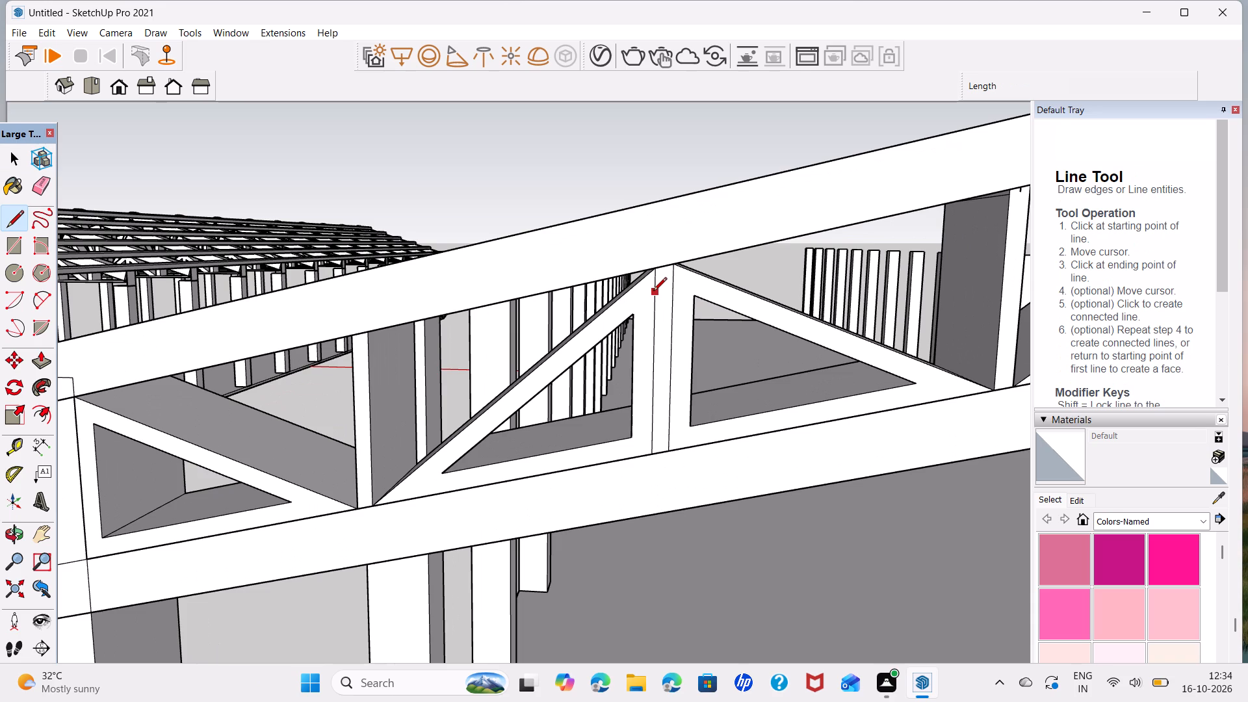
{"action": "left_click", "coordinate": [653, 290]}
{"action": "left_click", "coordinate": [673, 287]}
{"action": "key", "text": "space"}
Draw a line about 3 5/8" long extending the eave-side diagonal's lower edge from its inner corner to the new cross line.
{"action": "key", "text": "l"}
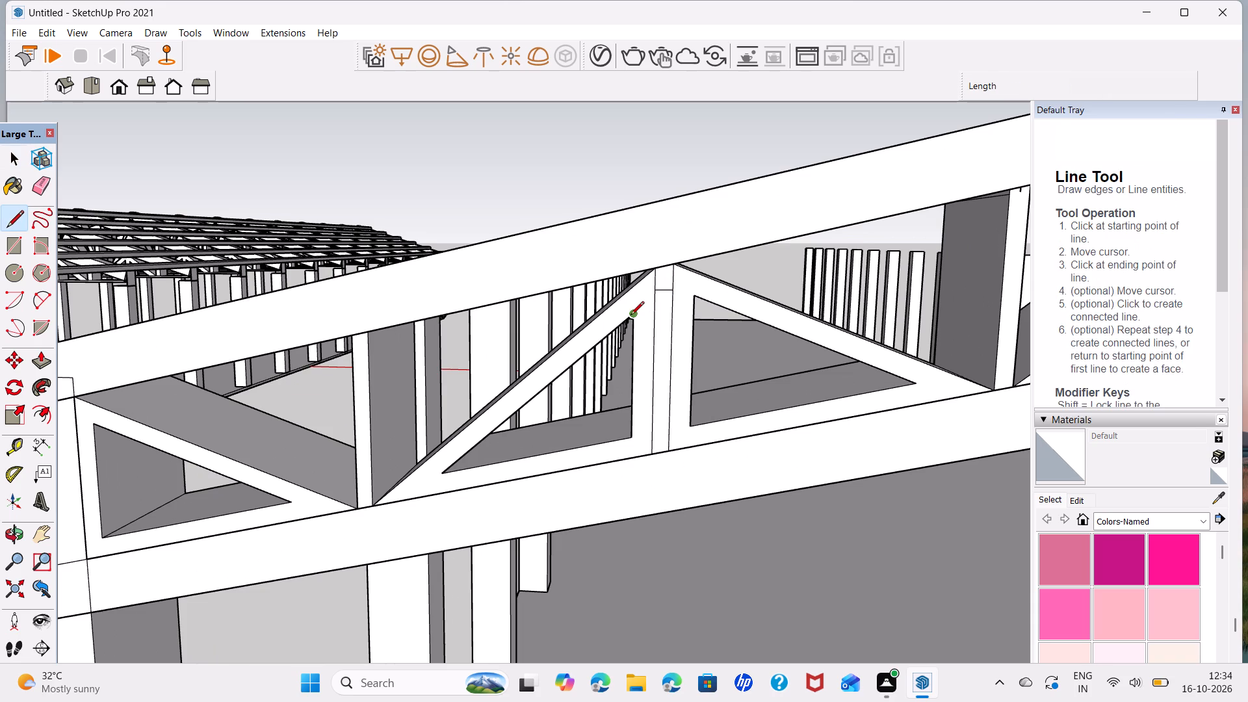
{"action": "left_click", "coordinate": [630, 316]}
{"action": "scroll", "coordinate": [666, 291], "scroll_direction": "up", "scroll_amount": 11}
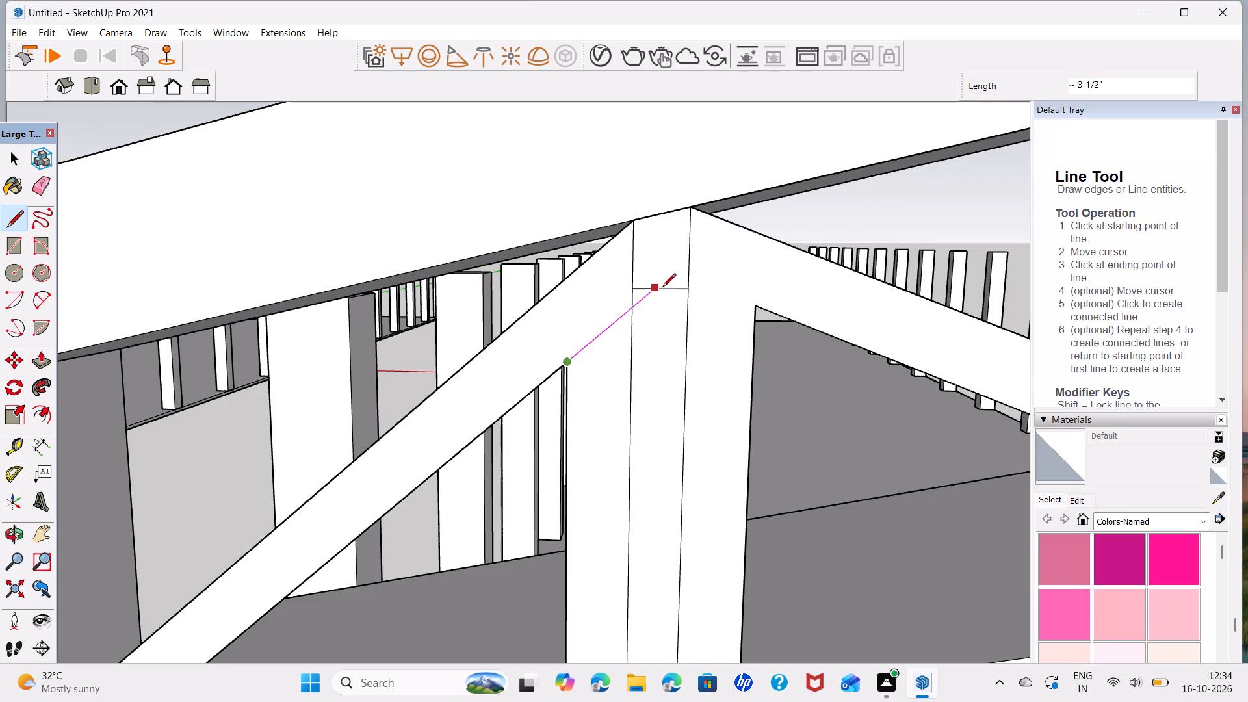
{"action": "left_click", "coordinate": [666, 286]}
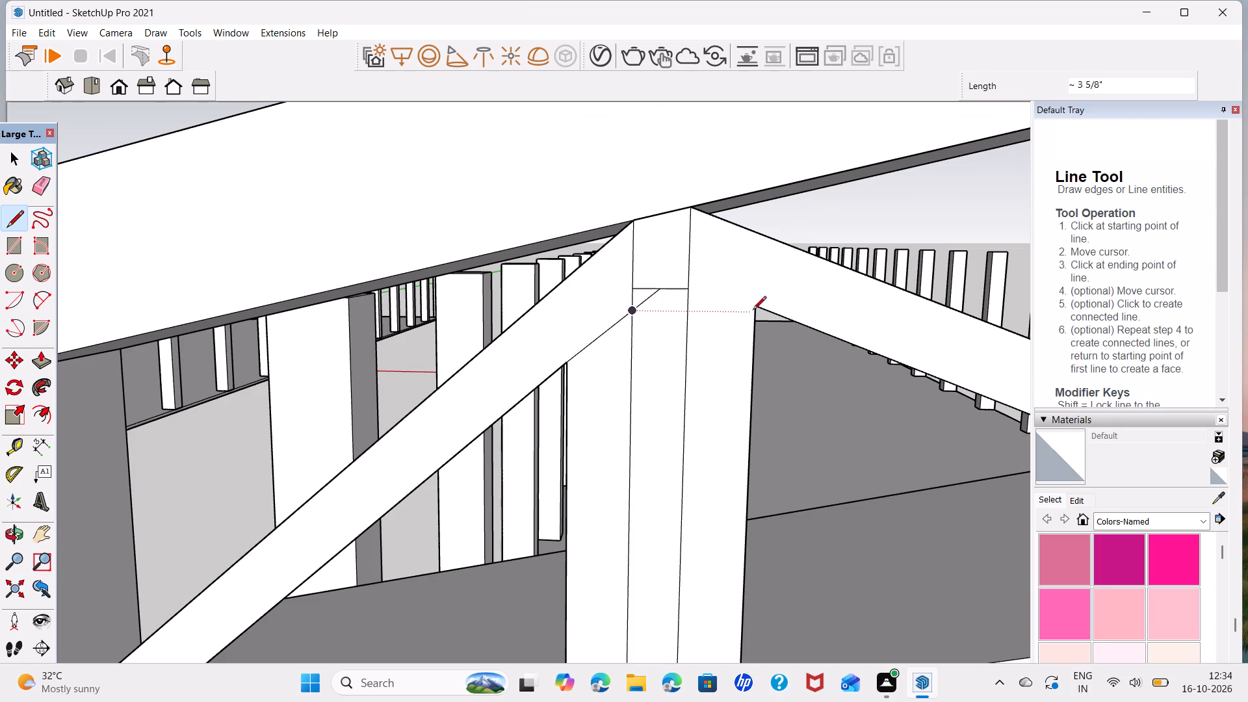
{"action": "left_click", "coordinate": [757, 309]}
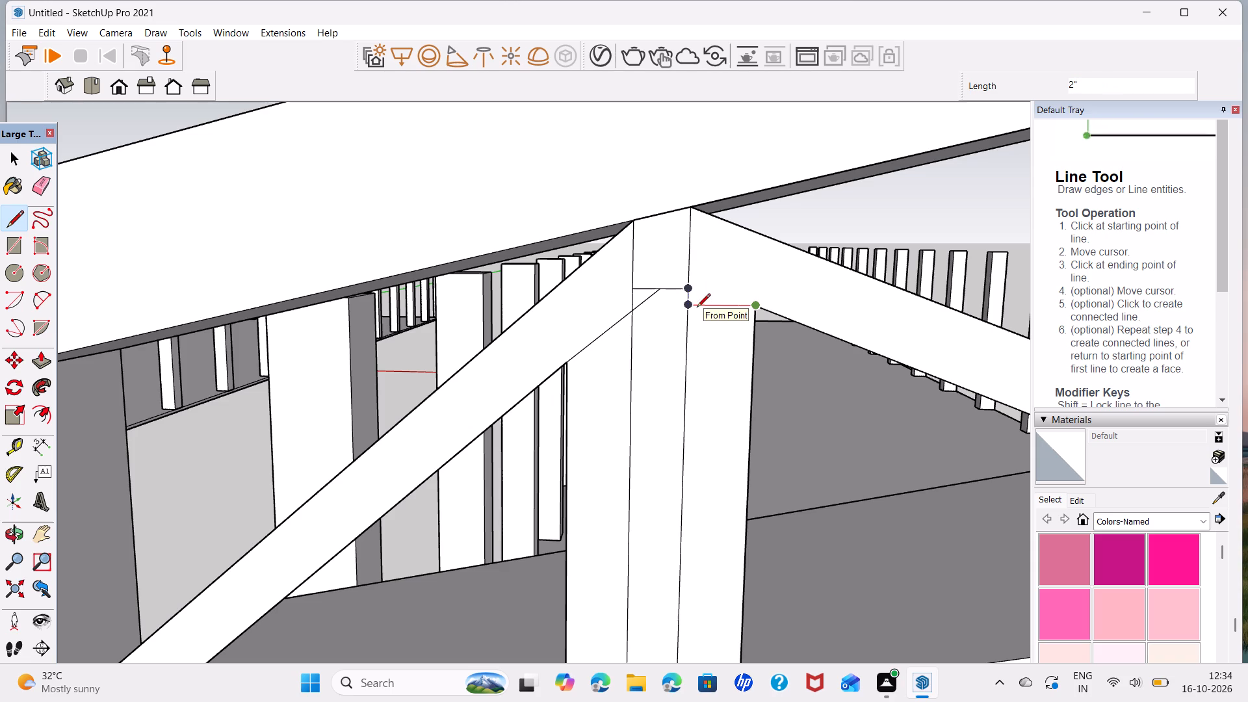
{"action": "key", "text": "Escape"}
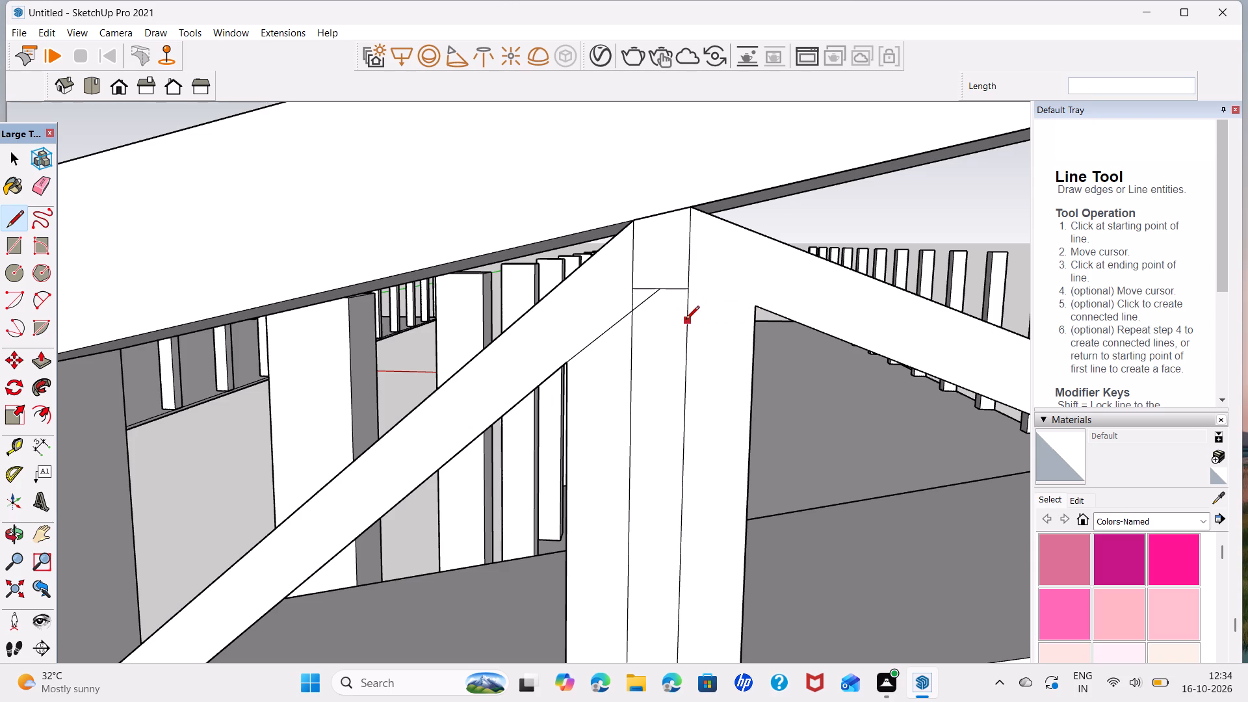
Delete the post's ridge-side seam edge below the cross line.
{"action": "key", "text": "space"}
{"action": "left_click", "coordinate": [686, 320]}
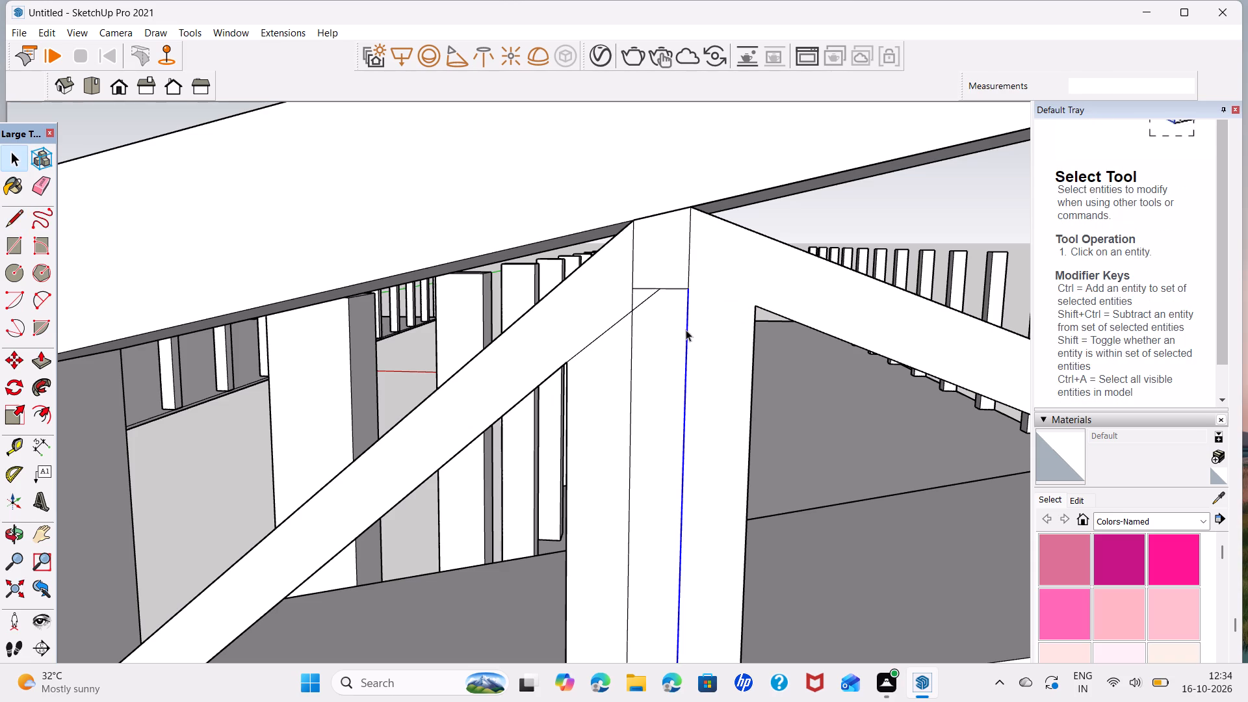
{"action": "key", "text": "Delete"}
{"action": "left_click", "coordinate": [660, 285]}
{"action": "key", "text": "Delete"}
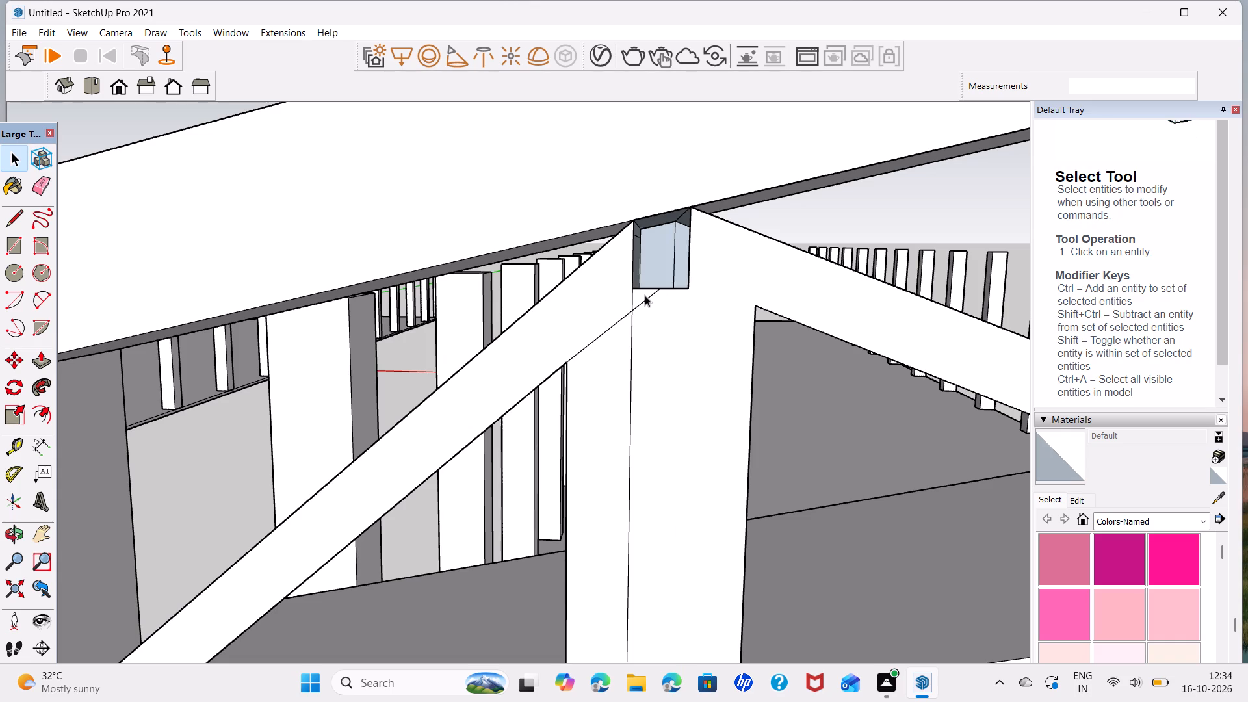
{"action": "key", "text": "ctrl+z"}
Delete both halves of the cross line and the part of the diagonal's extension lying inside the post.
{"action": "left_click", "coordinate": [647, 287]}
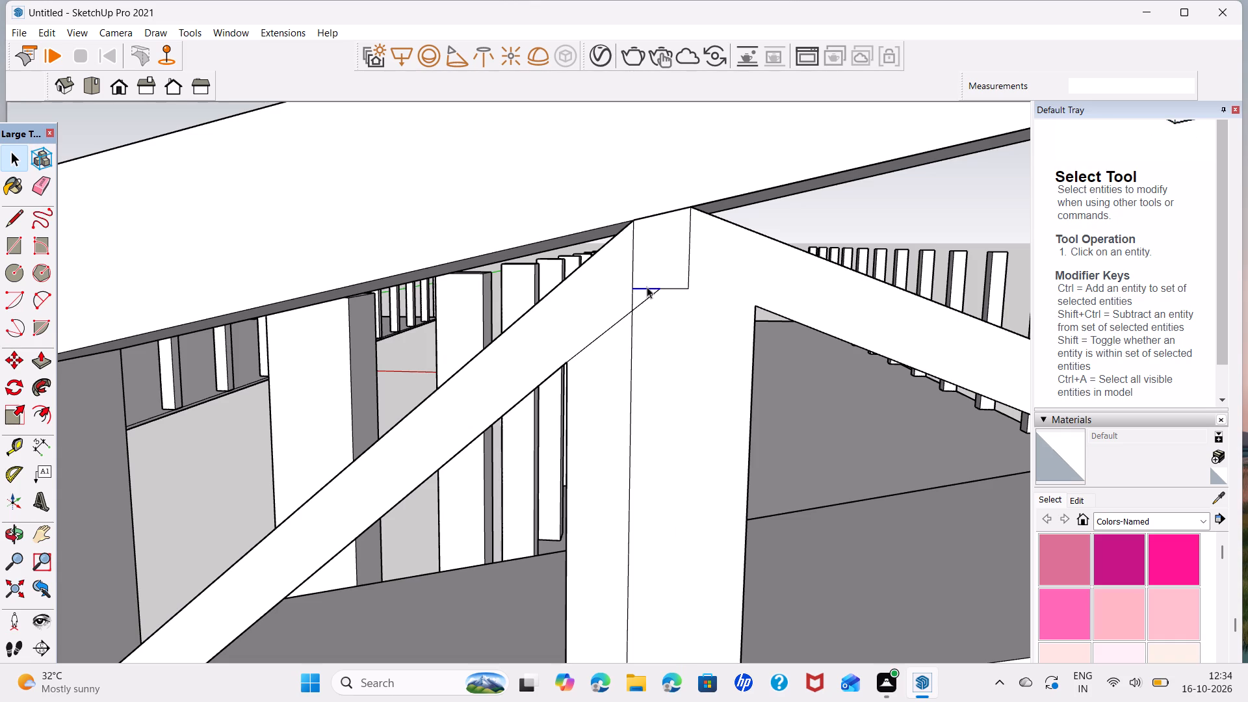
{"action": "key", "text": "Delete"}
{"action": "left_click", "coordinate": [665, 287]}
{"action": "key", "text": "Delete"}
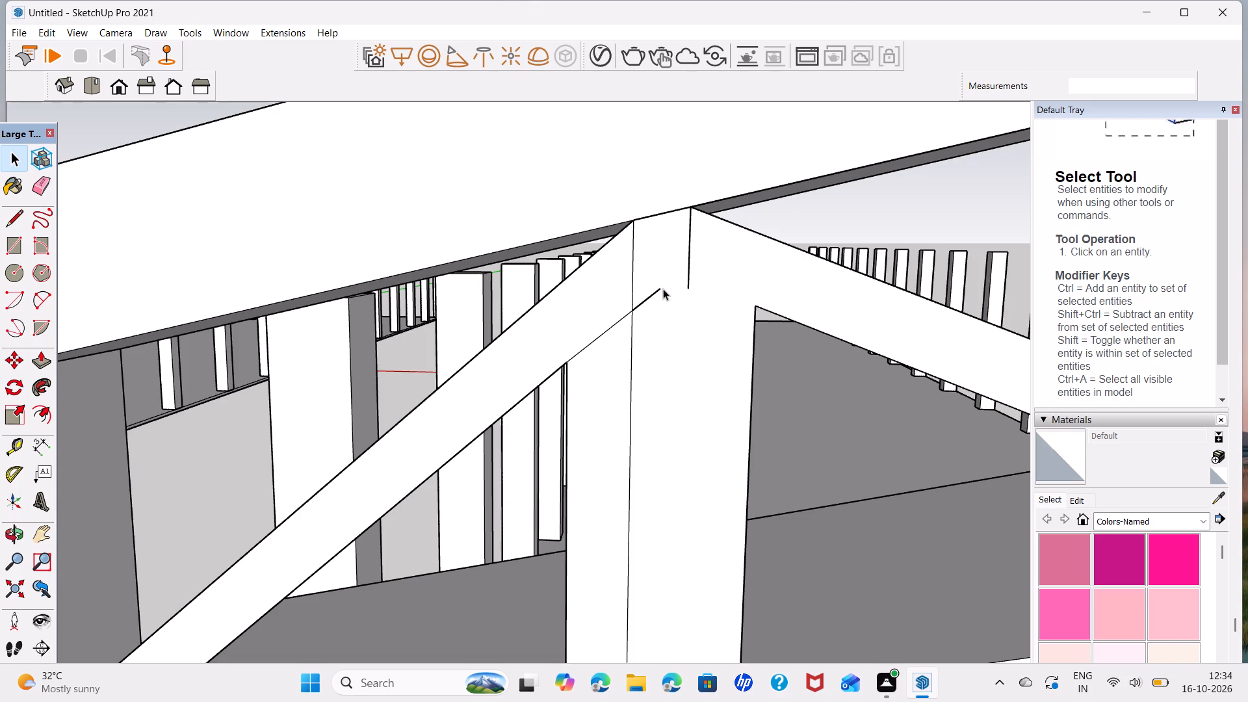
{"action": "left_click", "coordinate": [662, 289]}
{"action": "key", "text": "Delete"}
Delete the upper stretch of the post's eave-side seam edge, above the diagonal's lower edge.
{"action": "left_click", "coordinate": [627, 267]}
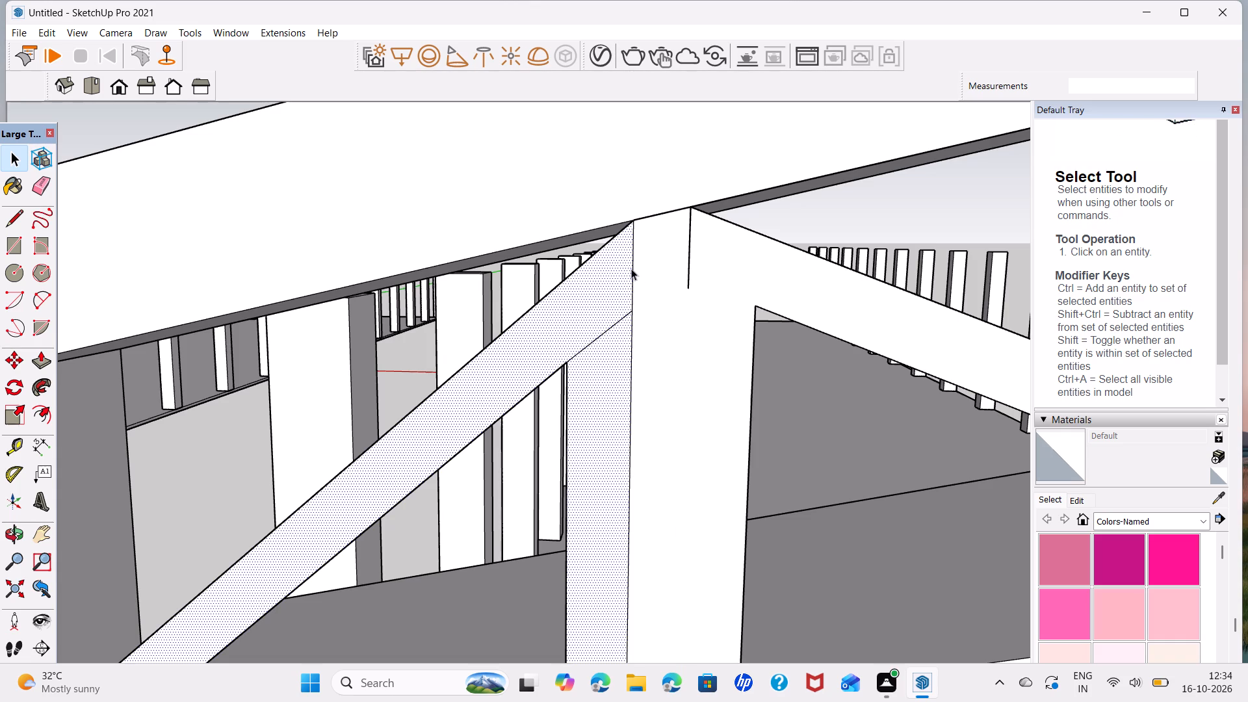
{"action": "left_click", "coordinate": [632, 268]}
{"action": "key", "text": "Delete"}
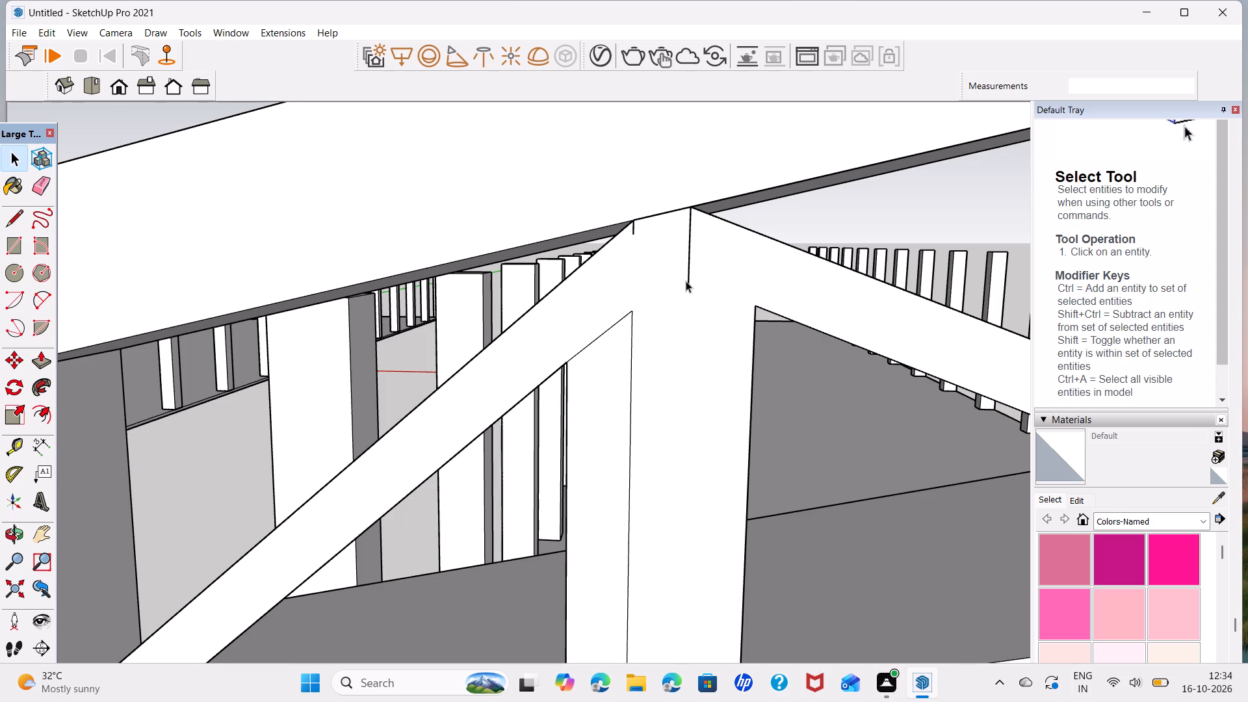
Delete the post's remaining ridge-side and eave-side seam edges and the extension of the eave-side diagonal's lower edge across the post.
{"action": "left_click", "coordinate": [690, 283]}
{"action": "key", "text": "Delete"}
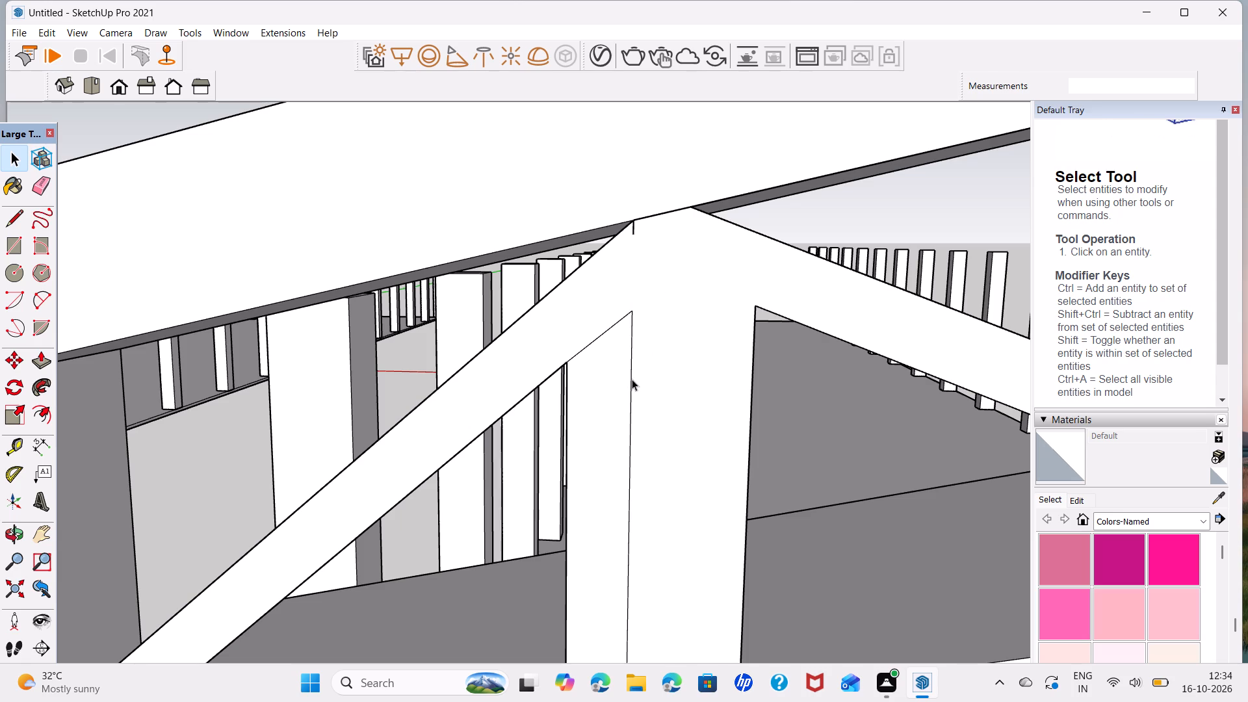
{"action": "left_click", "coordinate": [632, 379]}
{"action": "key", "text": "Delete"}
{"action": "left_click", "coordinate": [627, 315]}
{"action": "key", "text": "Delete"}
Extend the ridge-side diagonal's lower edge about 3 1/16" across the post, and connect it with a line about 4 3/16" to the eave-side diagonal's inner corner.
{"action": "scroll", "coordinate": [662, 349], "scroll_direction": "down", "scroll_amount": 6}
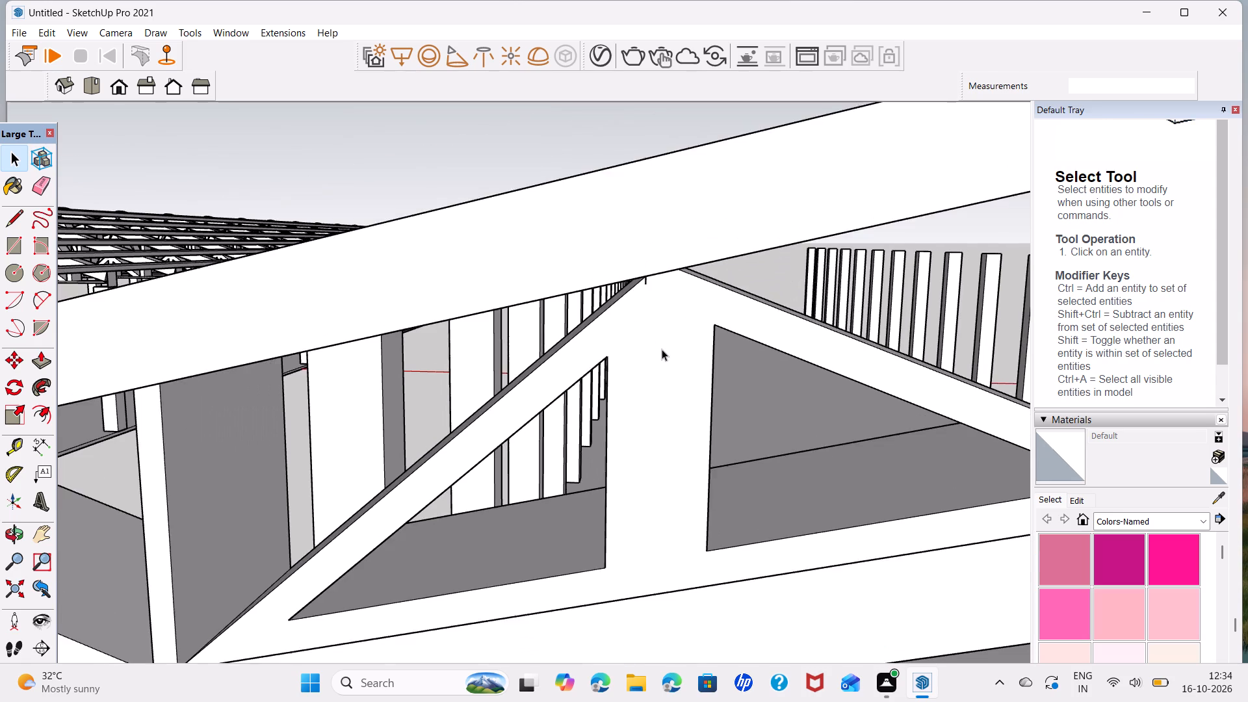
{"action": "scroll", "coordinate": [662, 349], "scroll_direction": "down", "scroll_amount": 1}
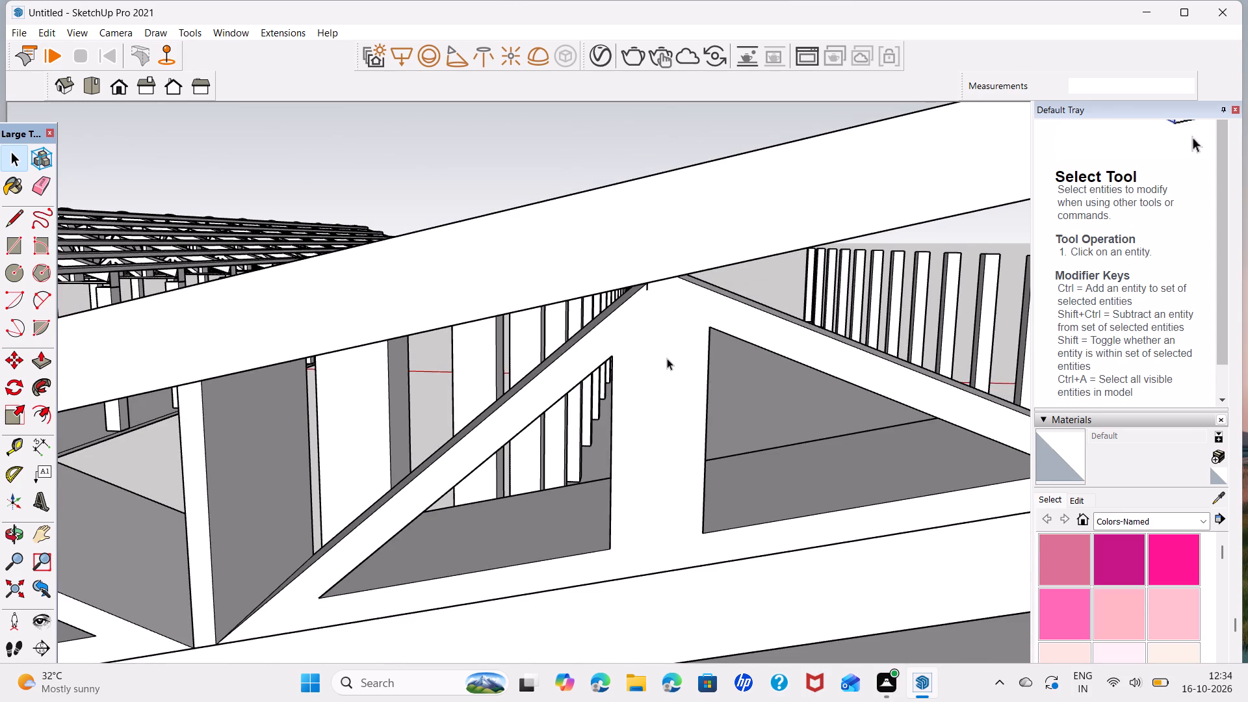
{"action": "key", "text": "l"}
{"action": "left_click", "coordinate": [712, 330]}
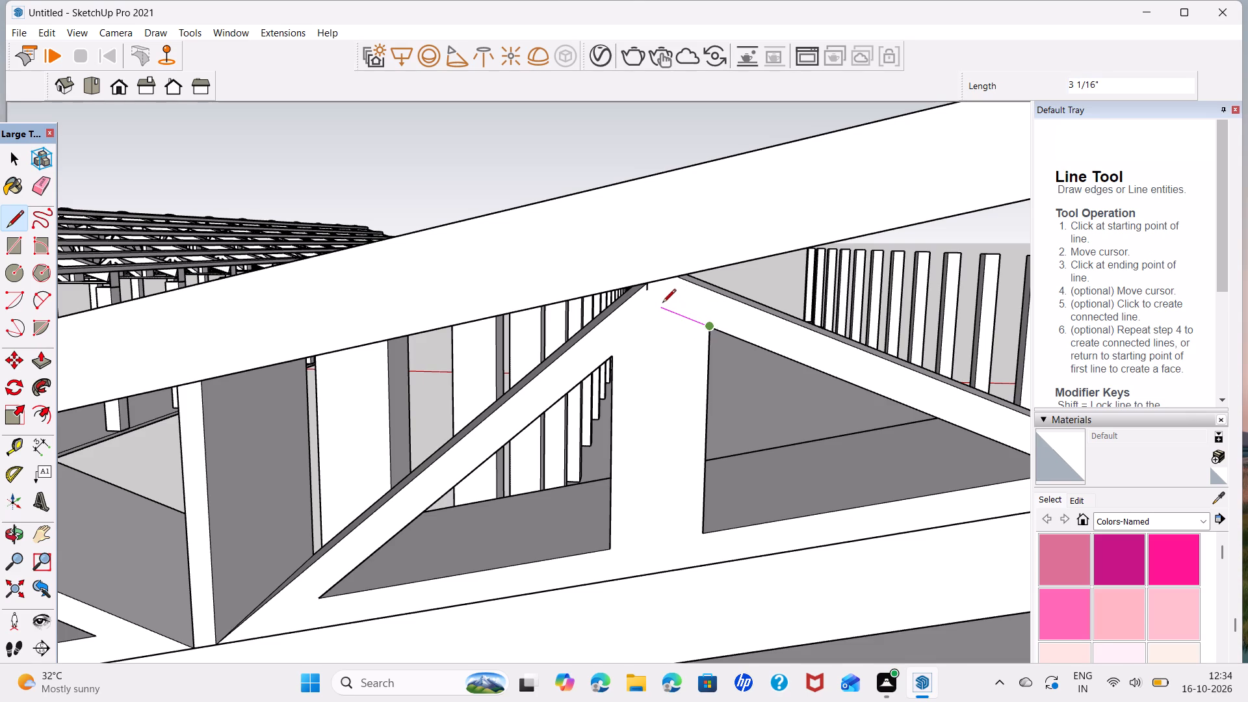
{"action": "left_click", "coordinate": [666, 306]}
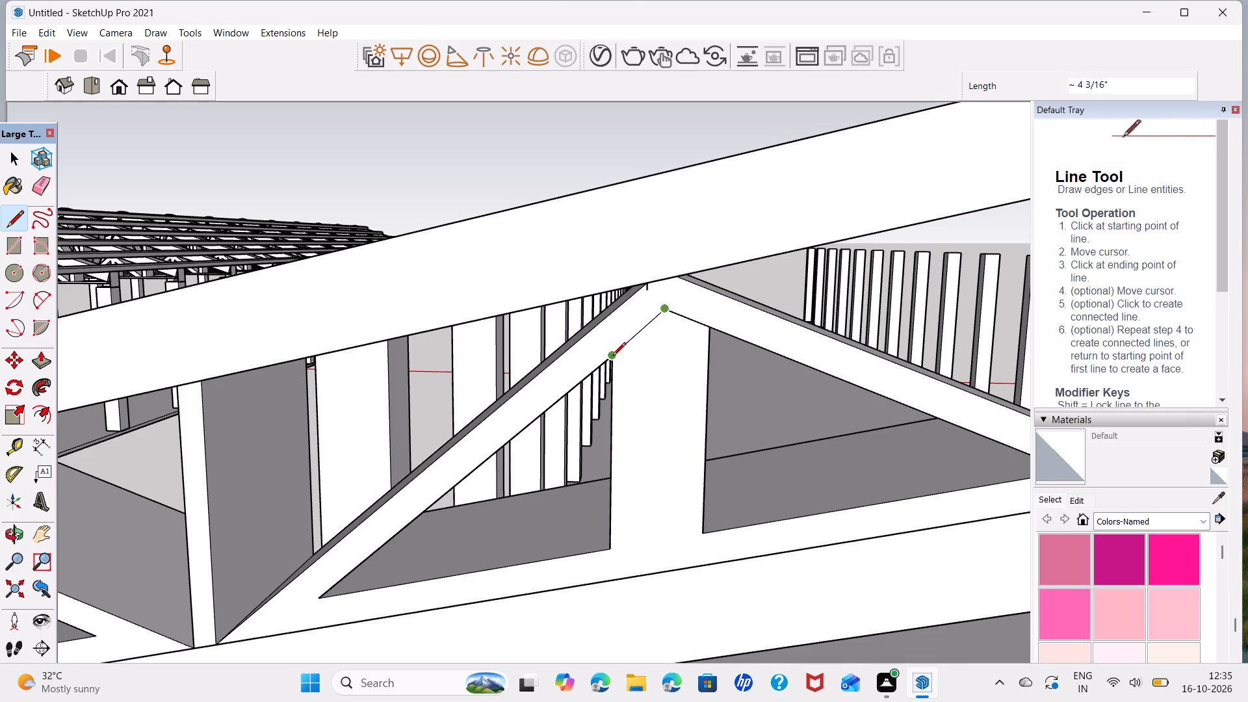
{"action": "left_click", "coordinate": [612, 357]}
{"action": "key", "text": "space"}
{"action": "left_click", "coordinate": [681, 385]}
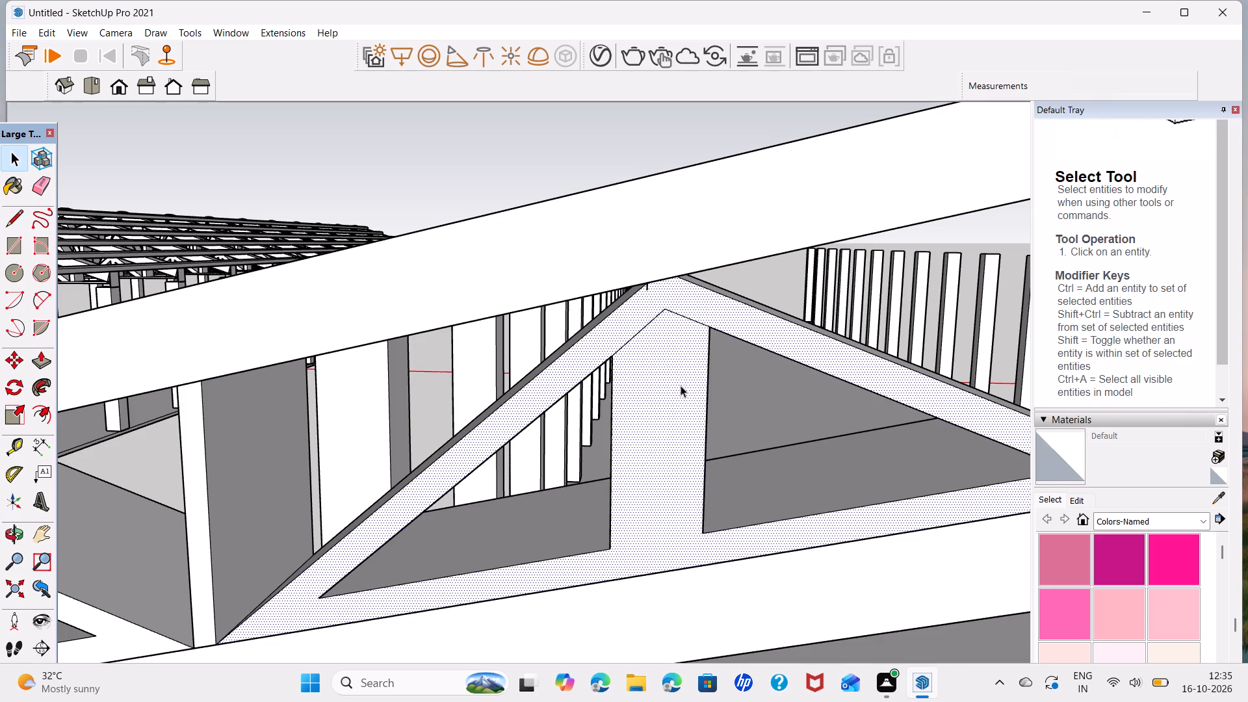
Draw a line about 5 3/4" long across the post's base along the bottom chord's upper edge.
{"action": "scroll", "coordinate": [671, 312], "scroll_direction": "up", "scroll_amount": 2}
{"action": "middle_click_drag", "start_coordinate": [674, 370], "coordinate": [661, 329]}
{"action": "key", "text": "l"}
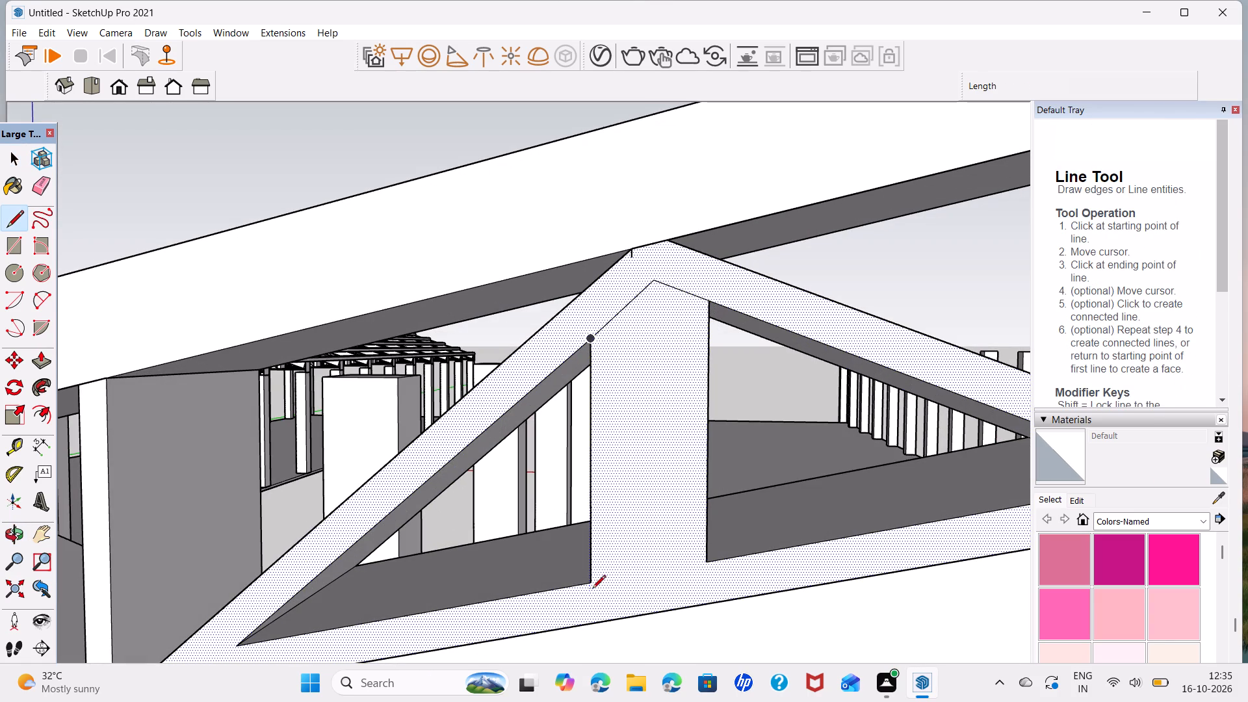
{"action": "left_click", "coordinate": [588, 584]}
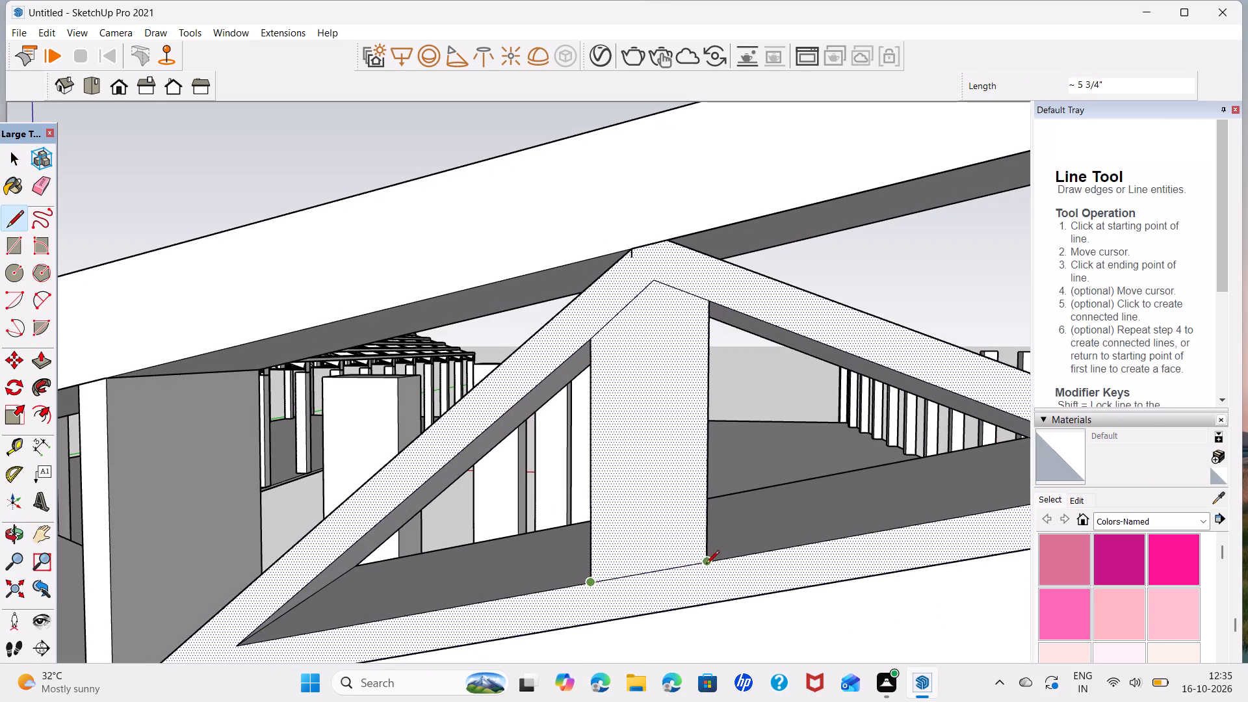
{"action": "left_click", "coordinate": [706, 565]}
{"action": "key", "text": "space"}
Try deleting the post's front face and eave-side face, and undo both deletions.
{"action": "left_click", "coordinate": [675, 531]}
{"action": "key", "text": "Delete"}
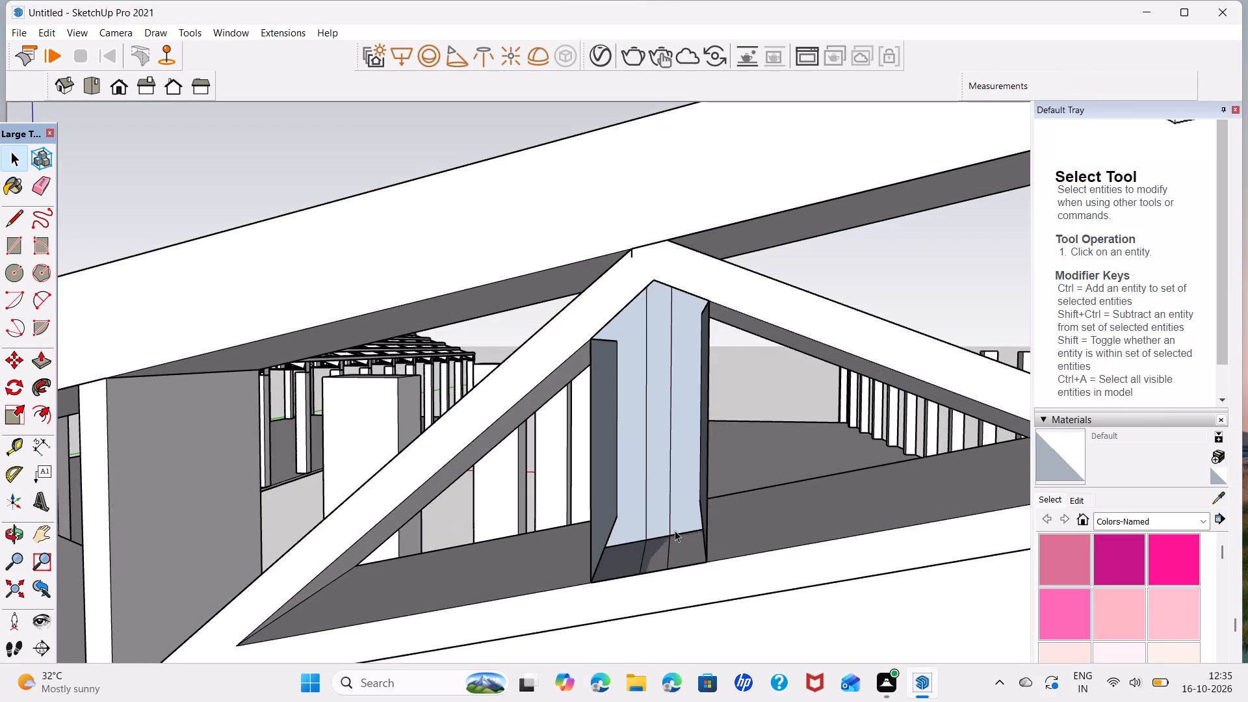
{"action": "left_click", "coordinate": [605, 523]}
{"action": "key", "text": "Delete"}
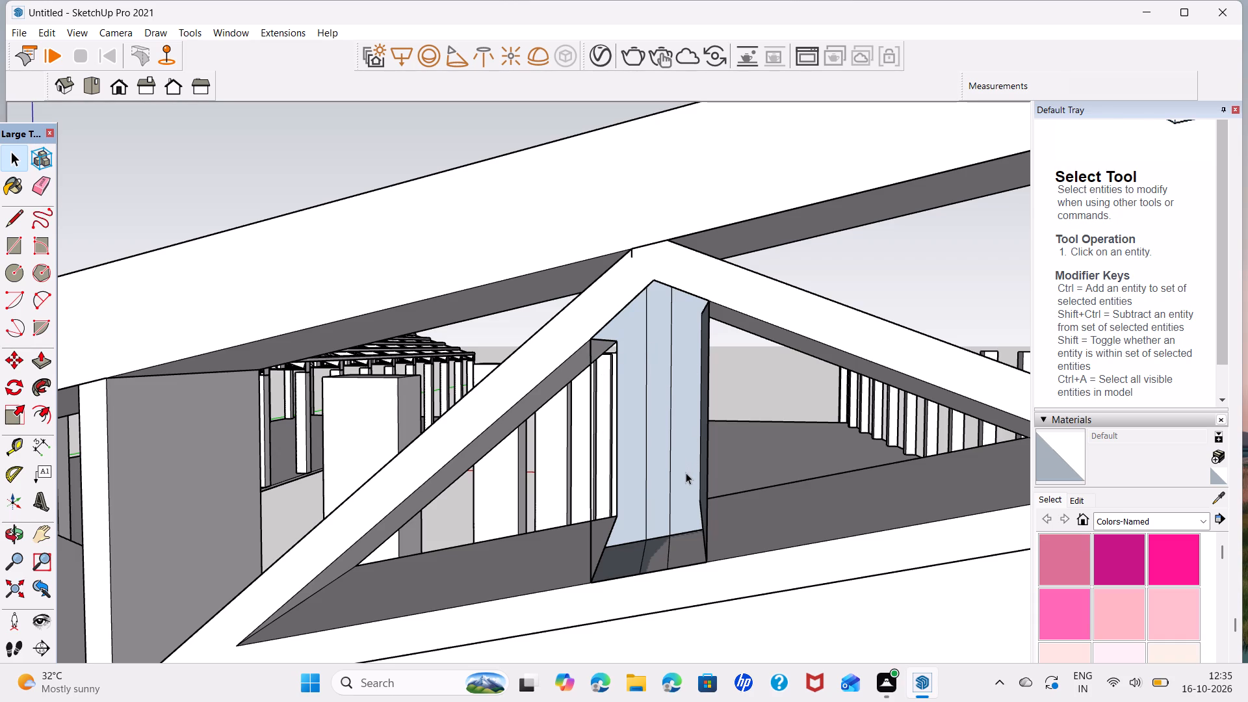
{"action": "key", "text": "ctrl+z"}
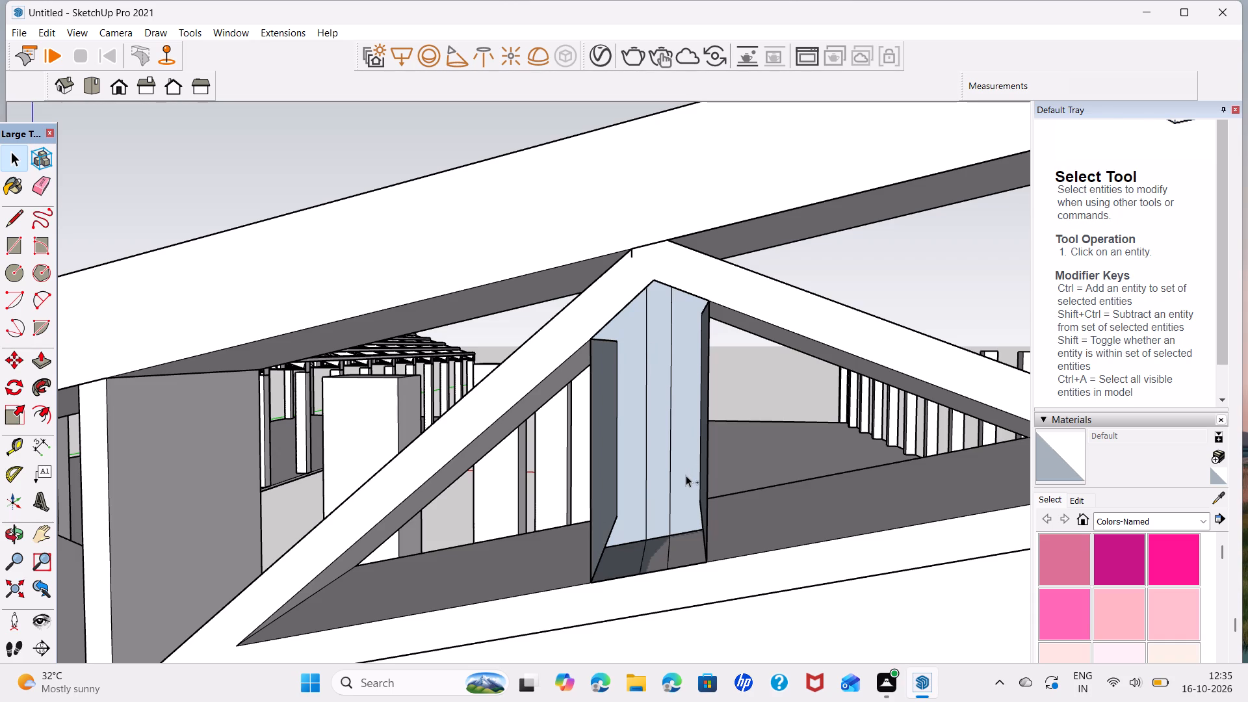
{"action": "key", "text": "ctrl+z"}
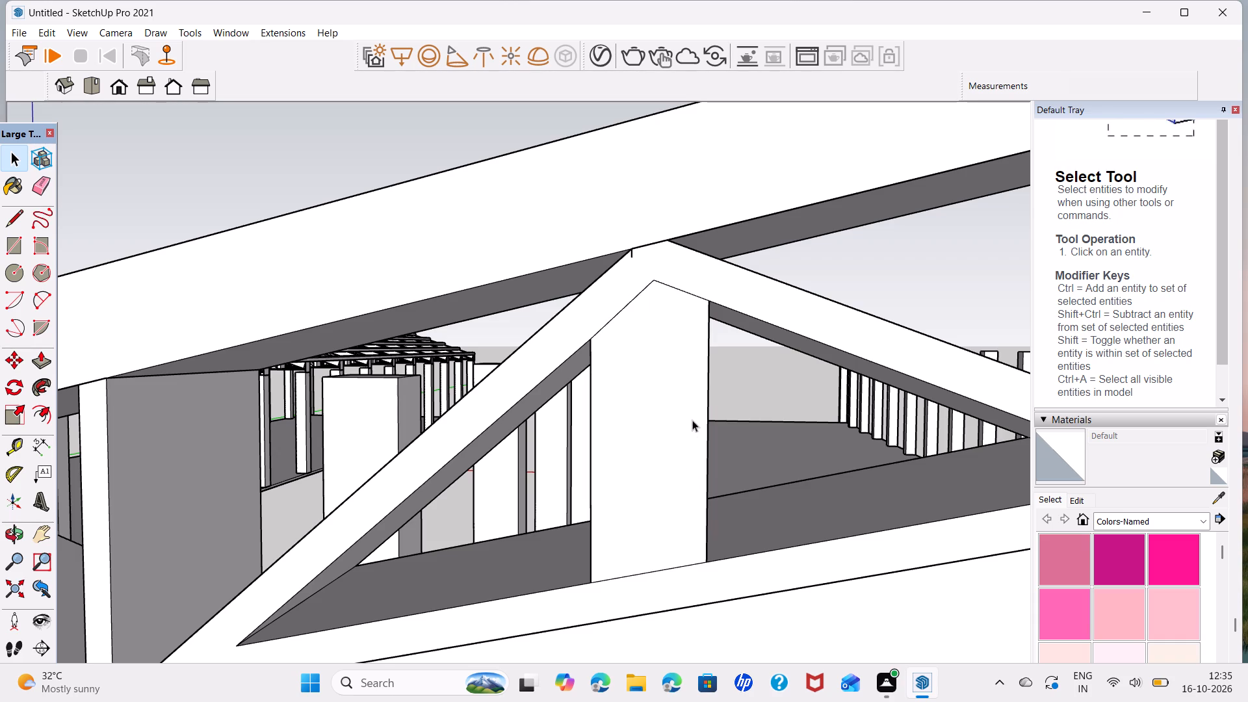
Push the post's front face back 1' 6" through the truss depth.
{"action": "left_click", "coordinate": [681, 456]}
{"action": "key", "text": "p"}
{"action": "left_click", "coordinate": [677, 484]}
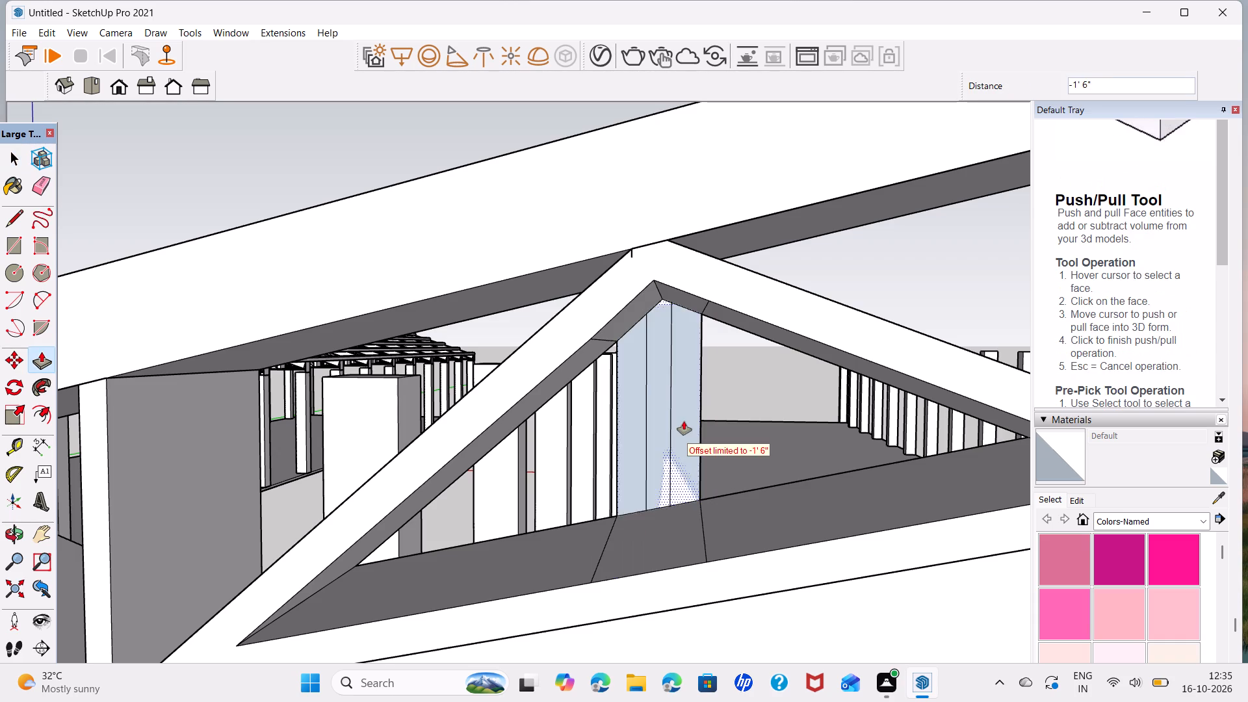
{"action": "left_click", "coordinate": [557, 398]}
{"action": "key", "text": "space"}
Delete the three leftover strips of the post's back face.
{"action": "scroll", "coordinate": [690, 432], "scroll_direction": "down", "scroll_amount": 3}
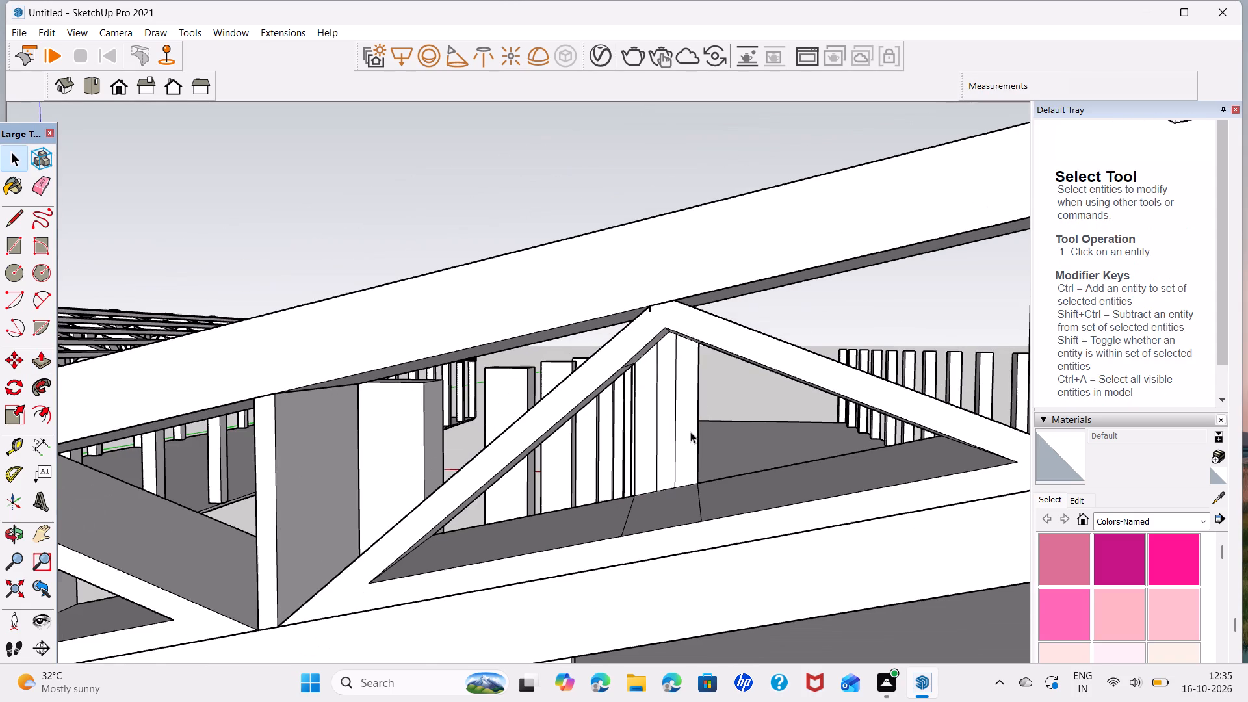
{"action": "left_click", "coordinate": [690, 432]}
{"action": "key", "text": "Delete"}
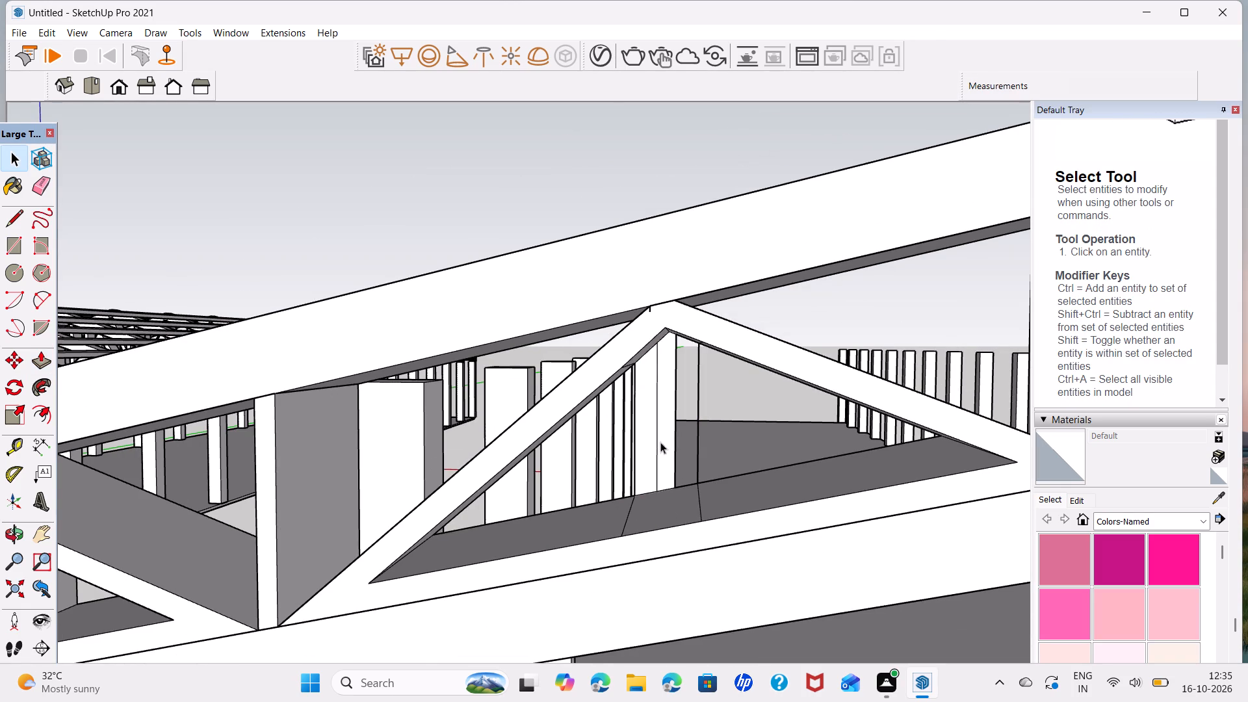
{"action": "left_click", "coordinate": [661, 442]}
{"action": "key", "text": "Delete"}
{"action": "left_click", "coordinate": [649, 446]}
{"action": "key", "text": "Delete"}
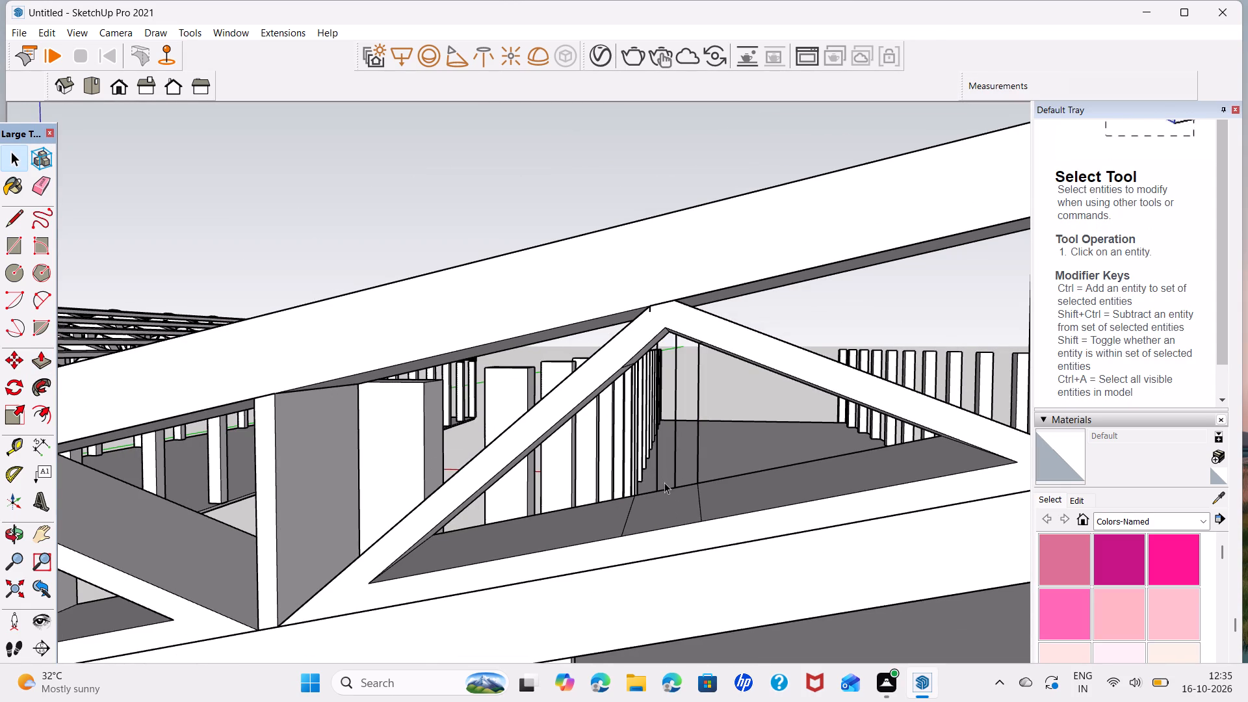
Delete the leftover vertical edges where the post's back face was.
{"action": "double_click", "coordinate": [652, 471]}
{"action": "key", "text": "Delete"}
{"action": "left_click", "coordinate": [677, 482]}
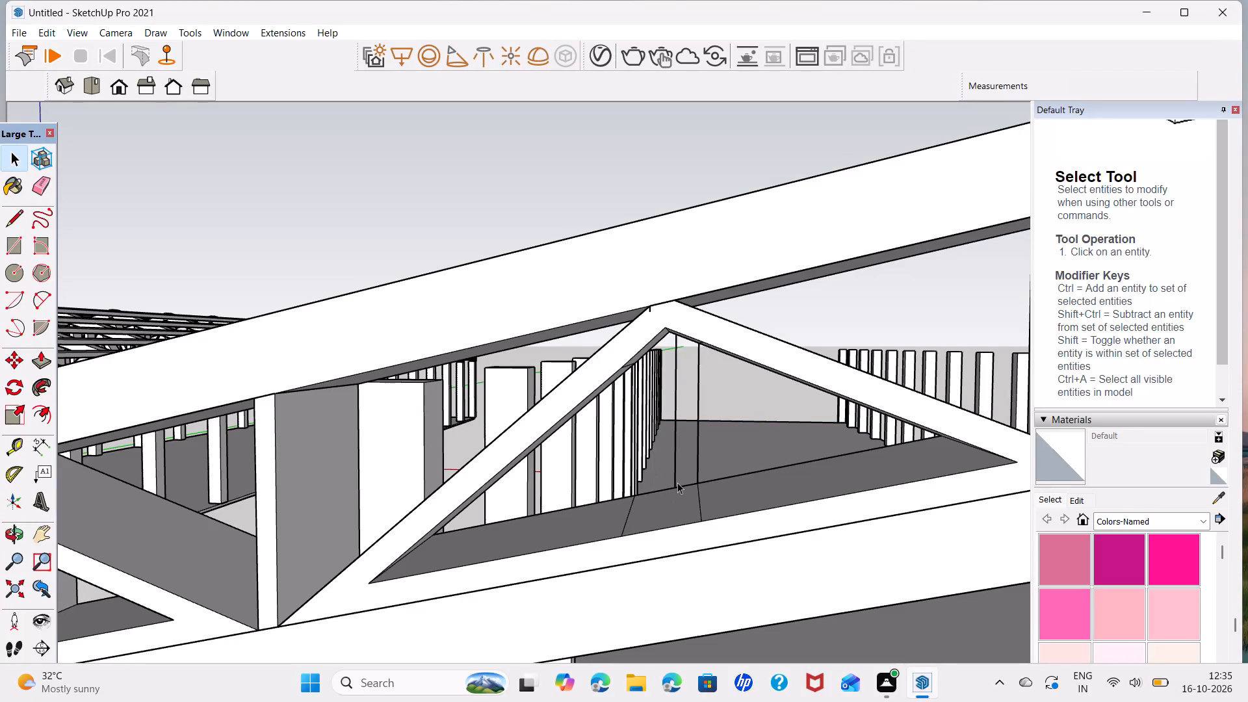
{"action": "key", "text": "Delete"}
{"action": "left_click", "coordinate": [698, 482]}
{"action": "key", "text": "Delete"}
Delete the two seam edges across the top of the bottom chord where the post stood.
{"action": "left_click", "coordinate": [702, 513]}
{"action": "key", "text": "Delete"}
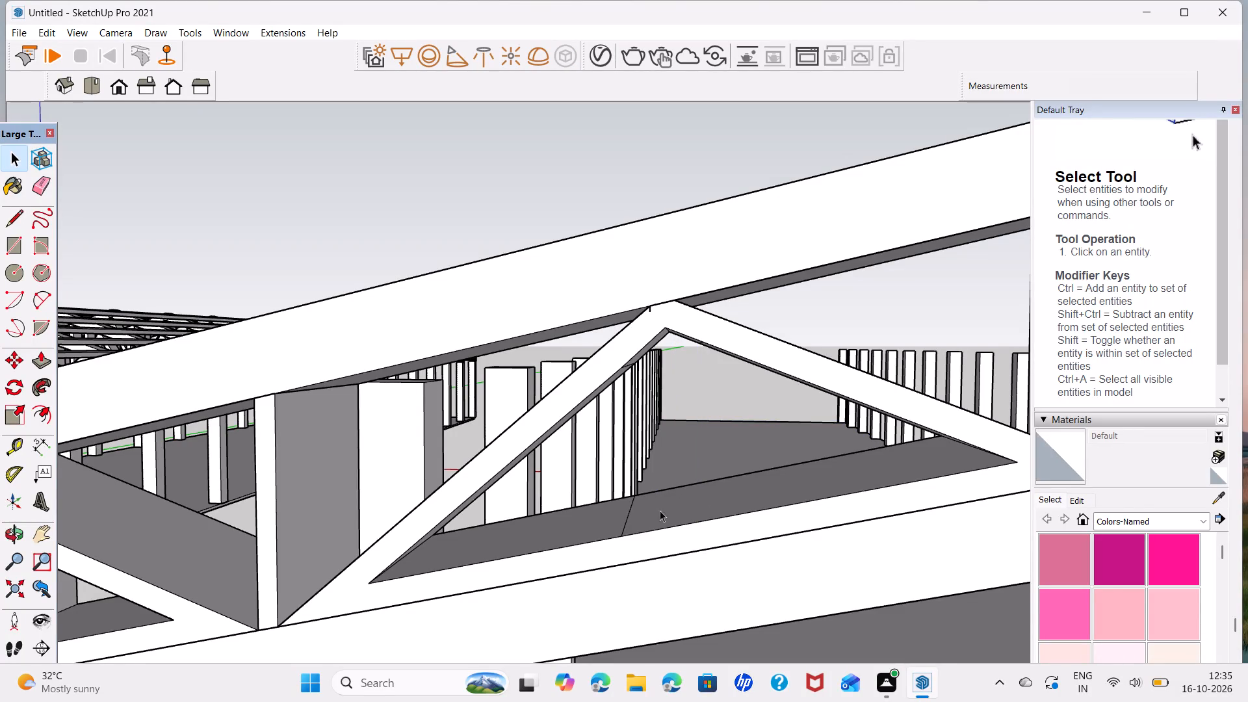
{"action": "left_click", "coordinate": [628, 523]}
{"action": "key", "text": "Delete"}
Delete both vertical seam edges on the front of the next post toward the ridge, between its two diagonals.
{"action": "scroll", "coordinate": [756, 491], "scroll_direction": "down", "scroll_amount": 4}
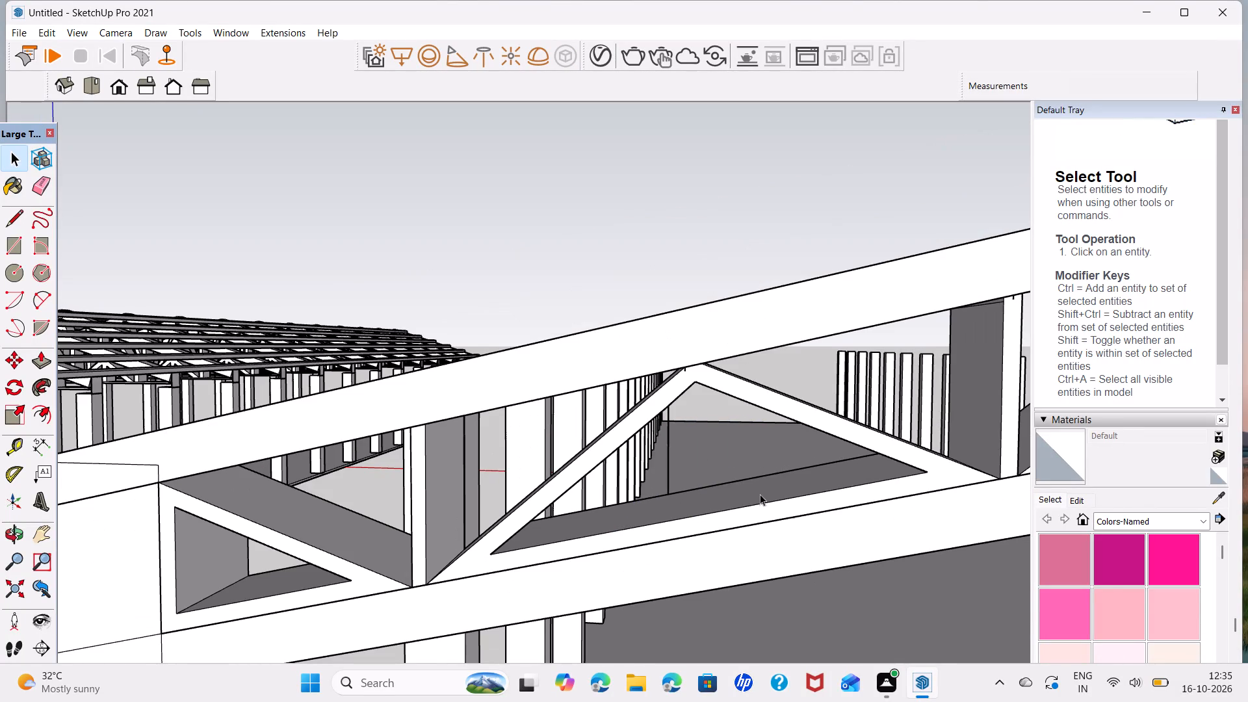
{"action": "middle_click_drag", "start_coordinate": [787, 495], "coordinate": [472, 460], "text": "shift"}
{"action": "scroll", "coordinate": [472, 460], "scroll_direction": "down", "scroll_amount": 7}
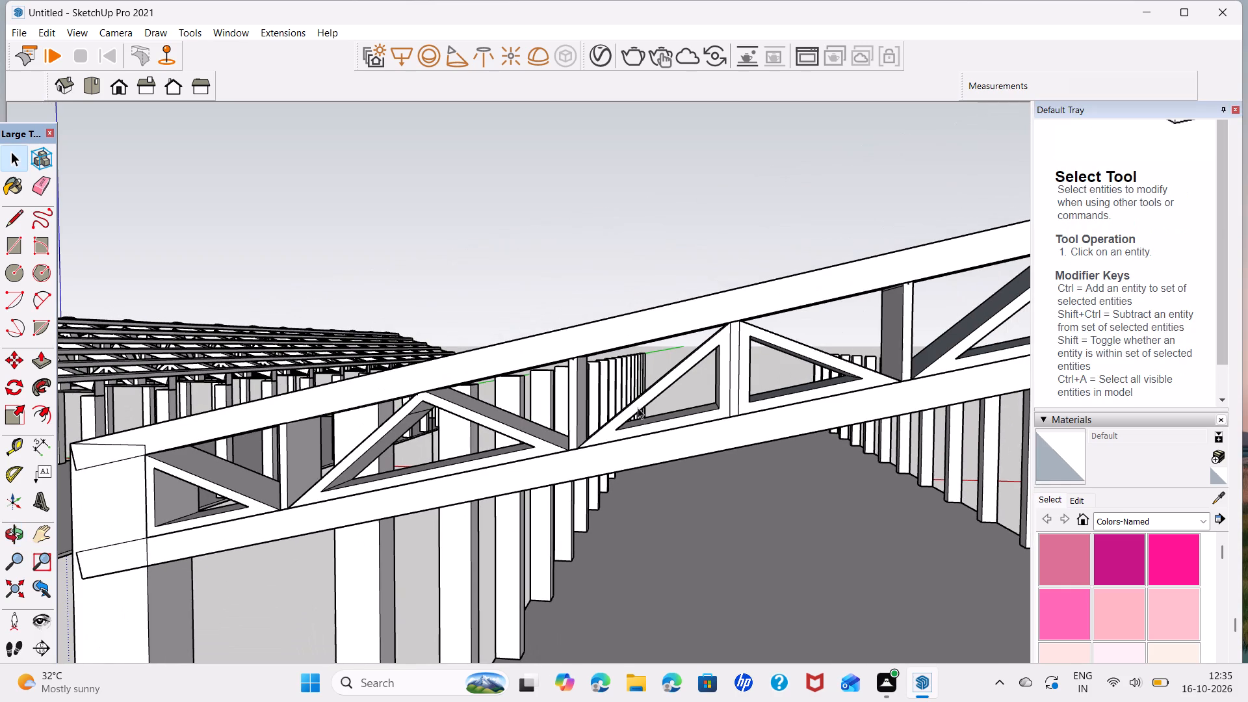
{"action": "middle_click_drag", "start_coordinate": [753, 372], "coordinate": [699, 396], "text": "shift"}
{"action": "scroll", "coordinate": [658, 362], "scroll_direction": "up", "scroll_amount": 6}
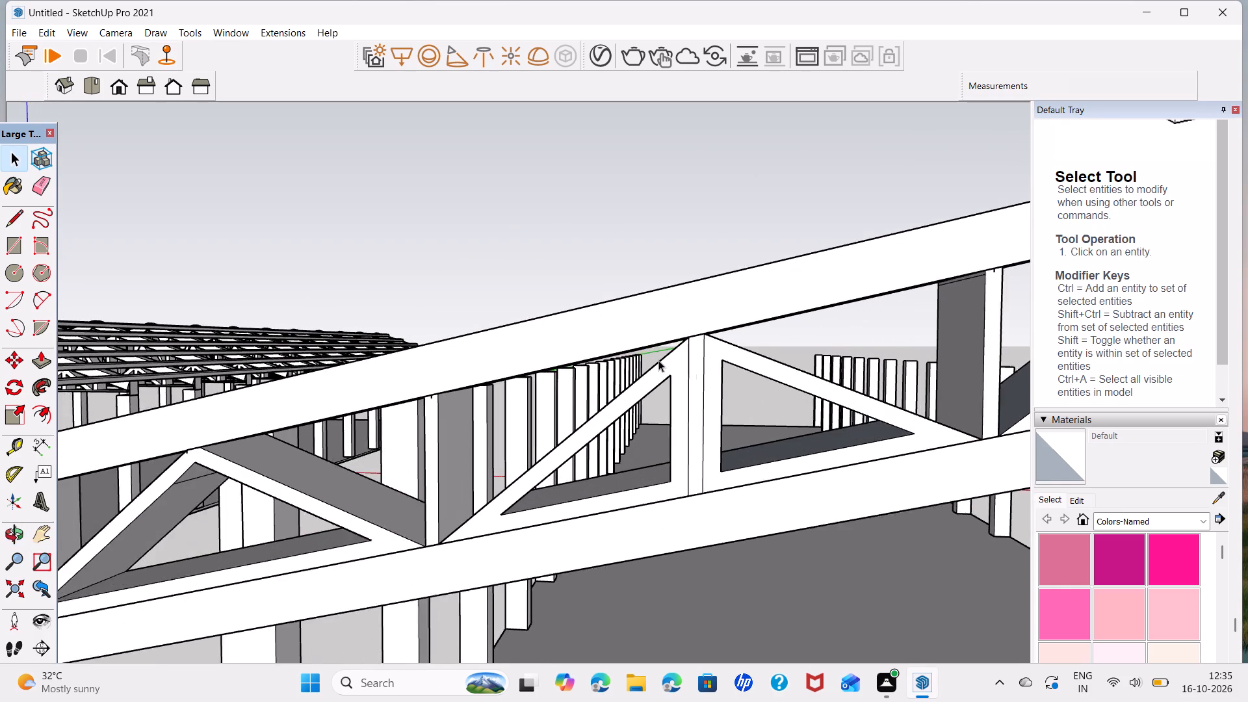
{"action": "middle_click_drag", "start_coordinate": [715, 364], "coordinate": [668, 382], "text": "shift"}
{"action": "scroll", "coordinate": [668, 382], "scroll_direction": "up", "scroll_amount": 2}
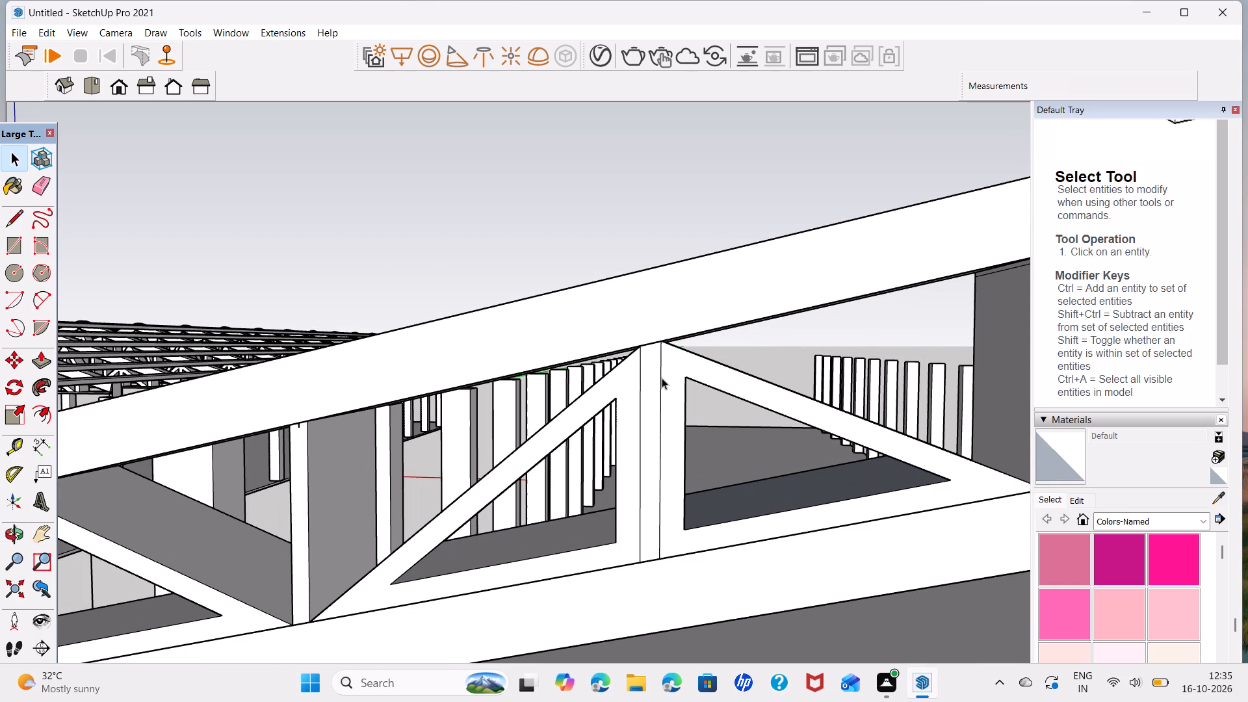
{"action": "left_click", "coordinate": [660, 376]}
{"action": "key", "text": "Delete"}
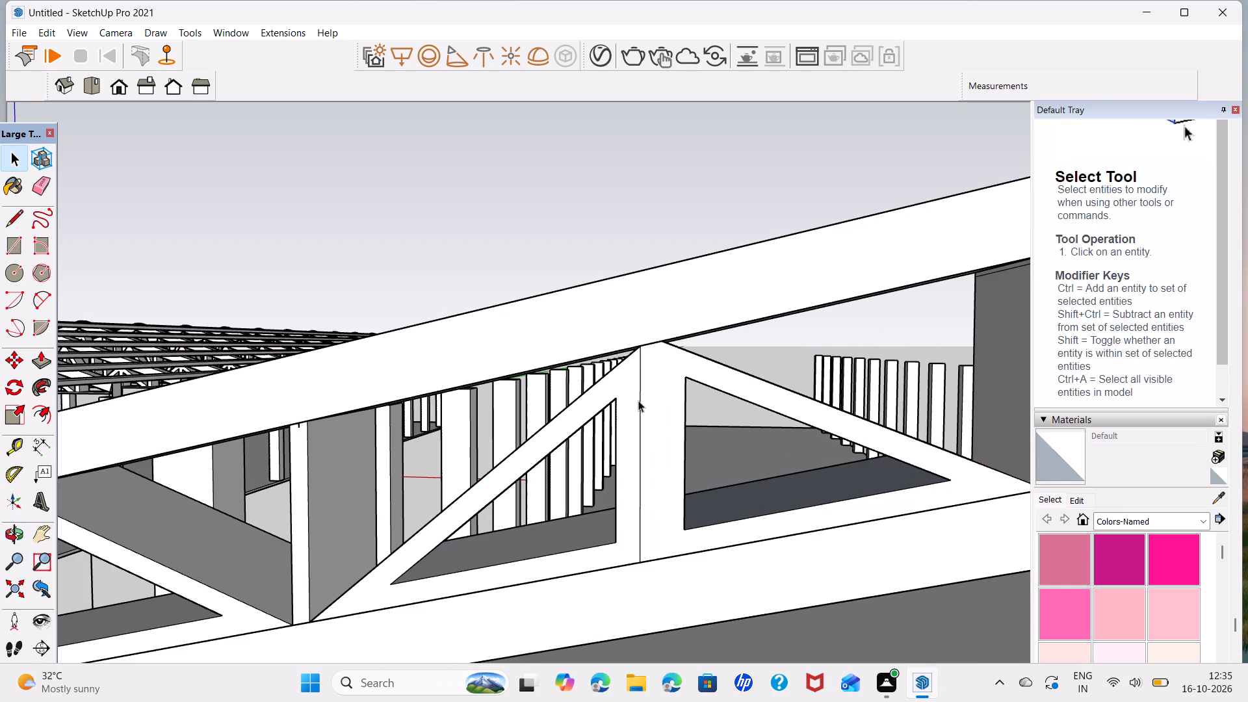
{"action": "left_click", "coordinate": [641, 400]}
{"action": "key", "text": "Delete"}
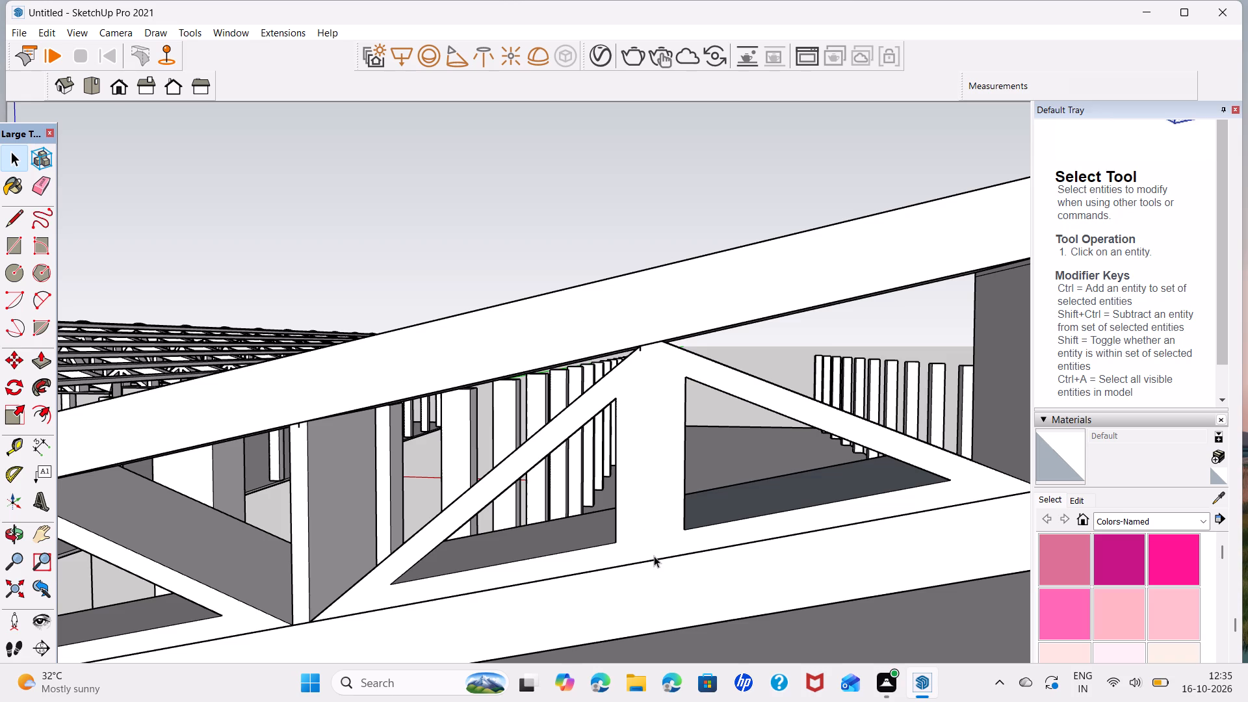
Draw a line about 5 3/4" long across this post's base along the bottom chord's upper edge.
{"action": "key", "text": "l"}
{"action": "left_click", "coordinate": [617, 541]}
{"action": "left_click", "coordinate": [682, 532]}
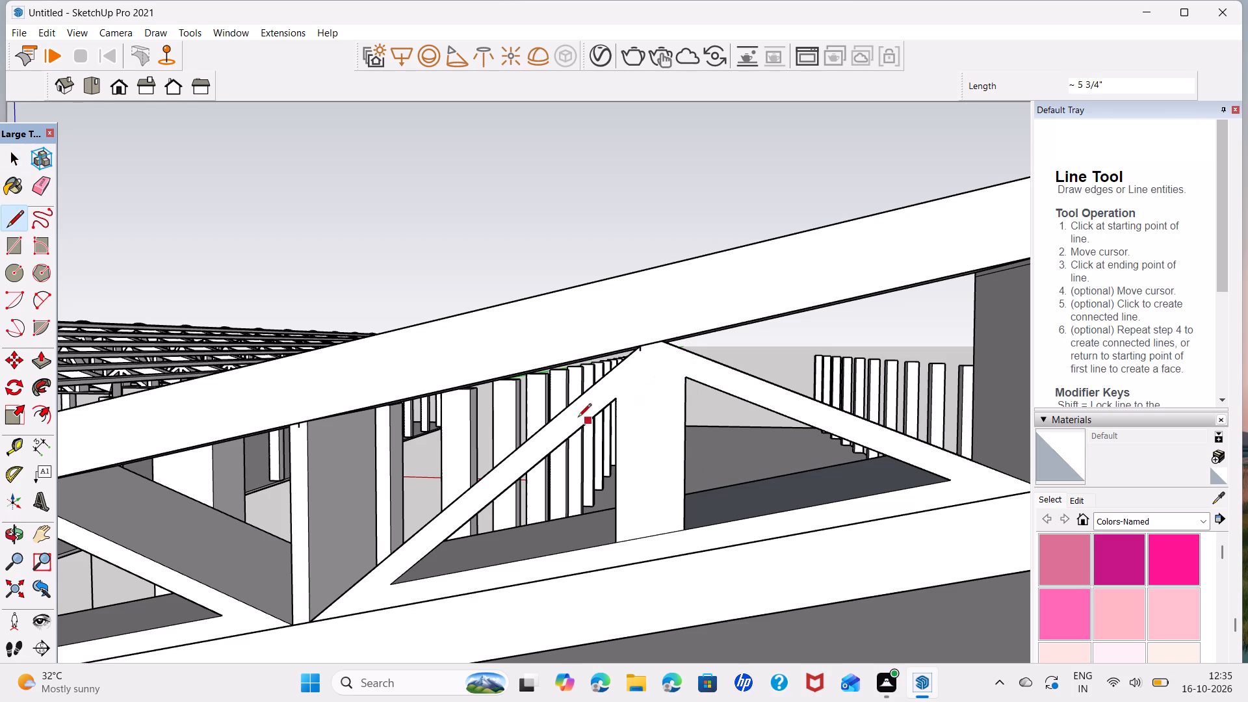
Extend the ridge-side diagonal's lower edge about 2 13/16" across the post, and connect it with a line about 4 1/8" to the eave-side diagonal's inner corner.
{"action": "left_click", "coordinate": [685, 378]}
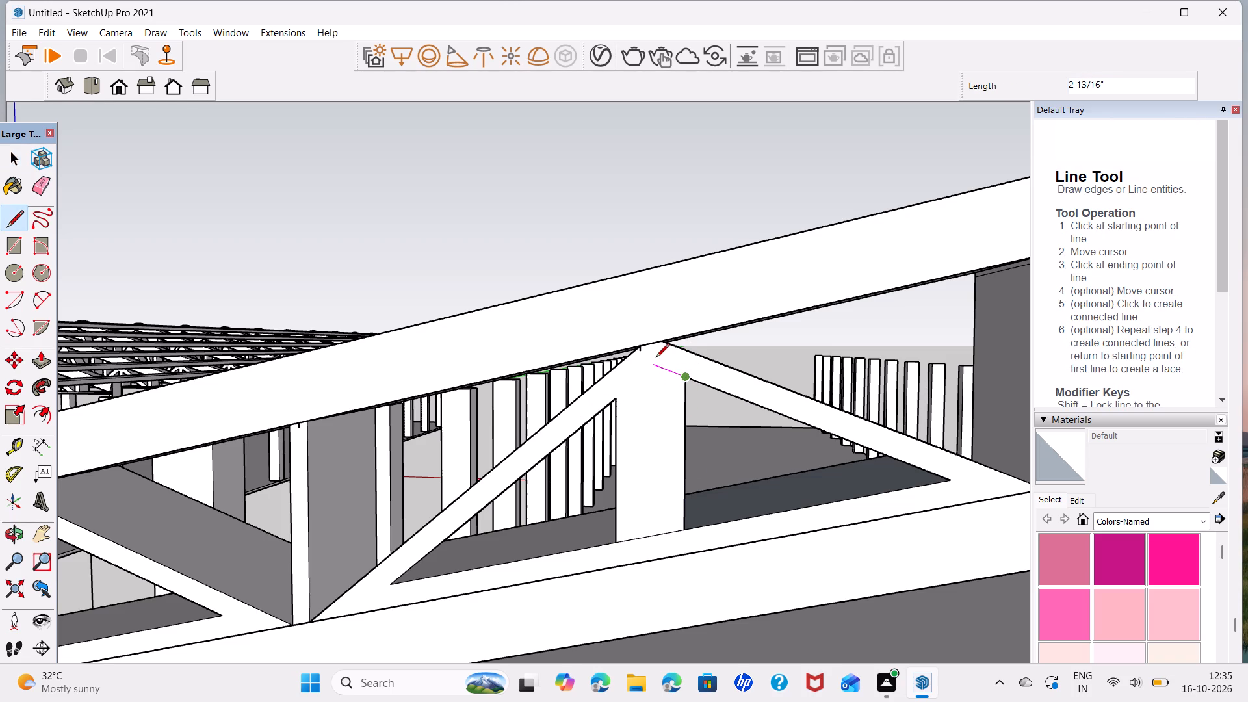
{"action": "left_click", "coordinate": [656, 358]}
{"action": "left_click", "coordinate": [617, 397]}
Push this post's front face back 1' 6" through the truss depth.
{"action": "key", "text": "space"}
{"action": "left_click", "coordinate": [660, 435]}
{"action": "key", "text": "p"}
{"action": "left_click", "coordinate": [668, 486]}
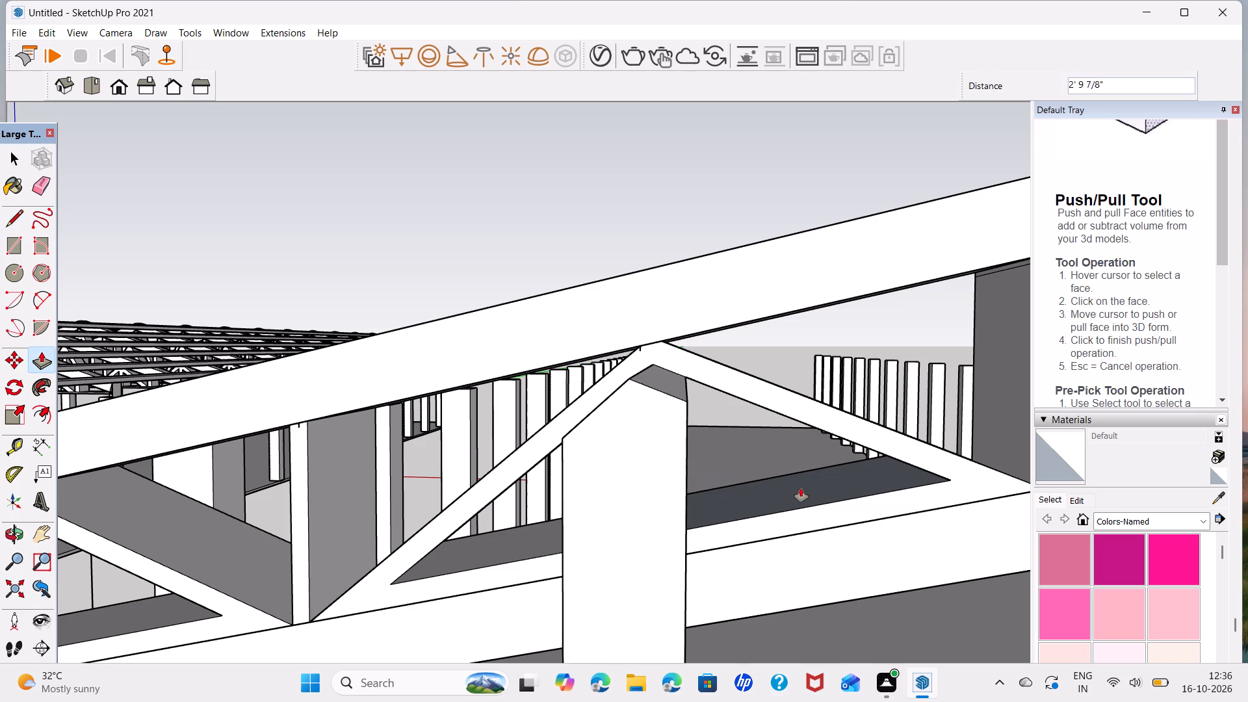
{"action": "left_click", "coordinate": [835, 465]}
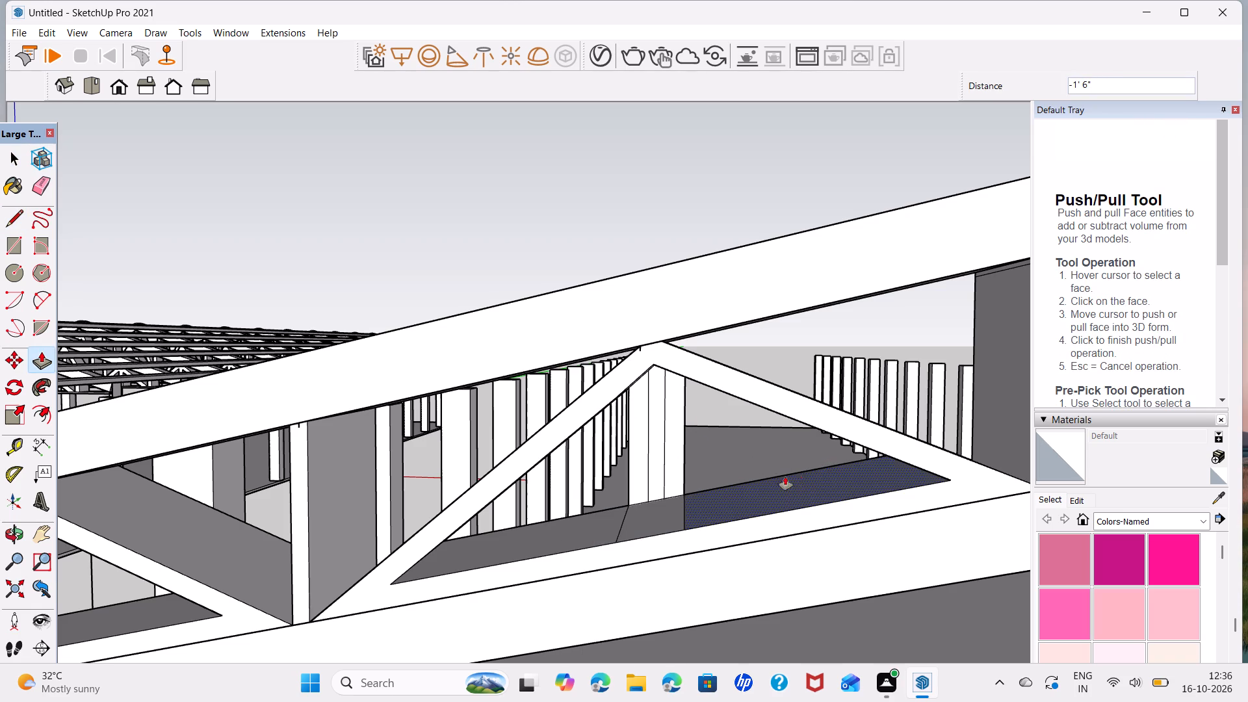
Delete the ridge-side strip of the post's leftover back face.
{"action": "key", "text": "space"}
{"action": "left_click", "coordinate": [677, 463]}
{"action": "key", "text": "Delete"}
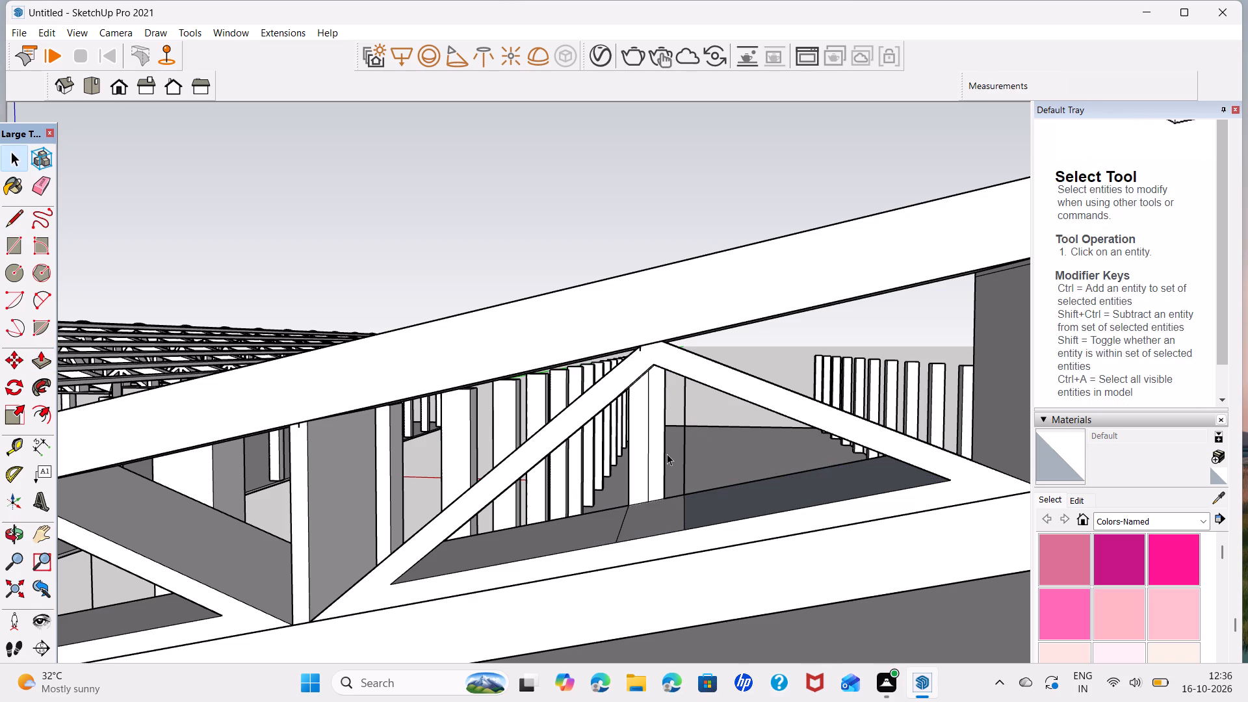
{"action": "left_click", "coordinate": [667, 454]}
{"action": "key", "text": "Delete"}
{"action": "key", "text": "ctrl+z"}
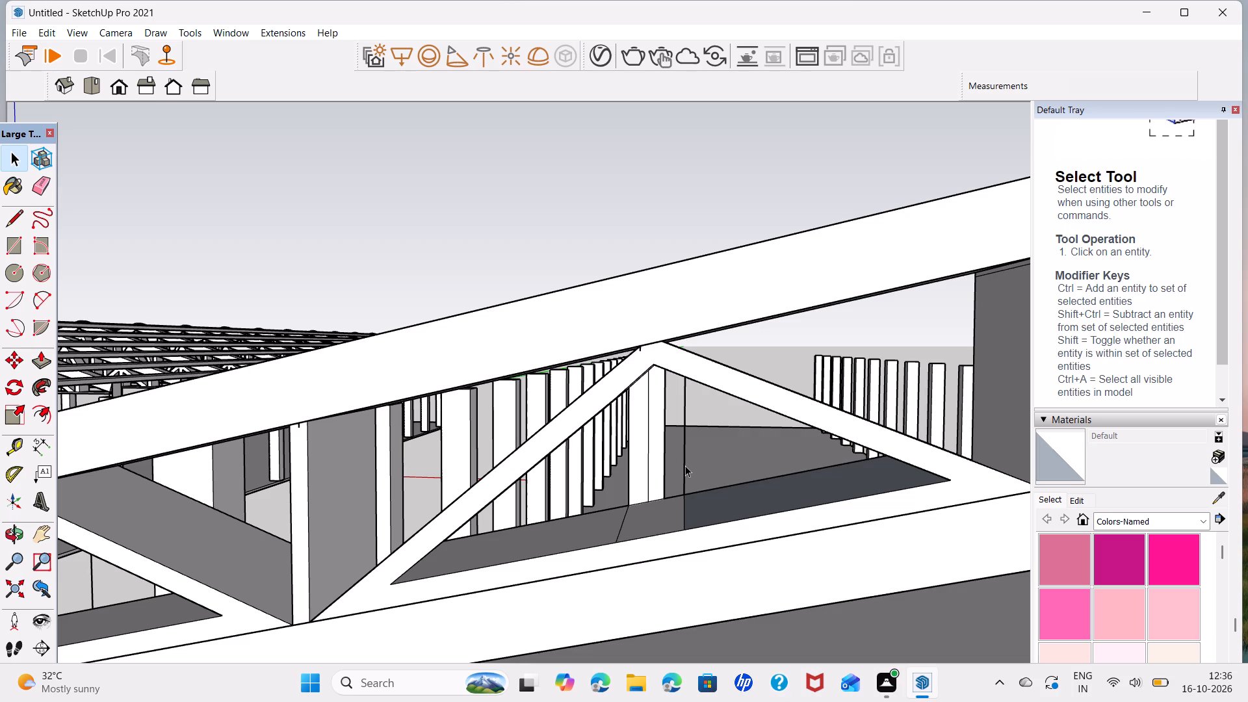
Delete the remaining back-face strips and vertical edges left where this post stood.
{"action": "left_click", "coordinate": [685, 465]}
{"action": "key", "text": "Delete"}
{"action": "left_click", "coordinate": [666, 456]}
{"action": "key", "text": "Delete"}
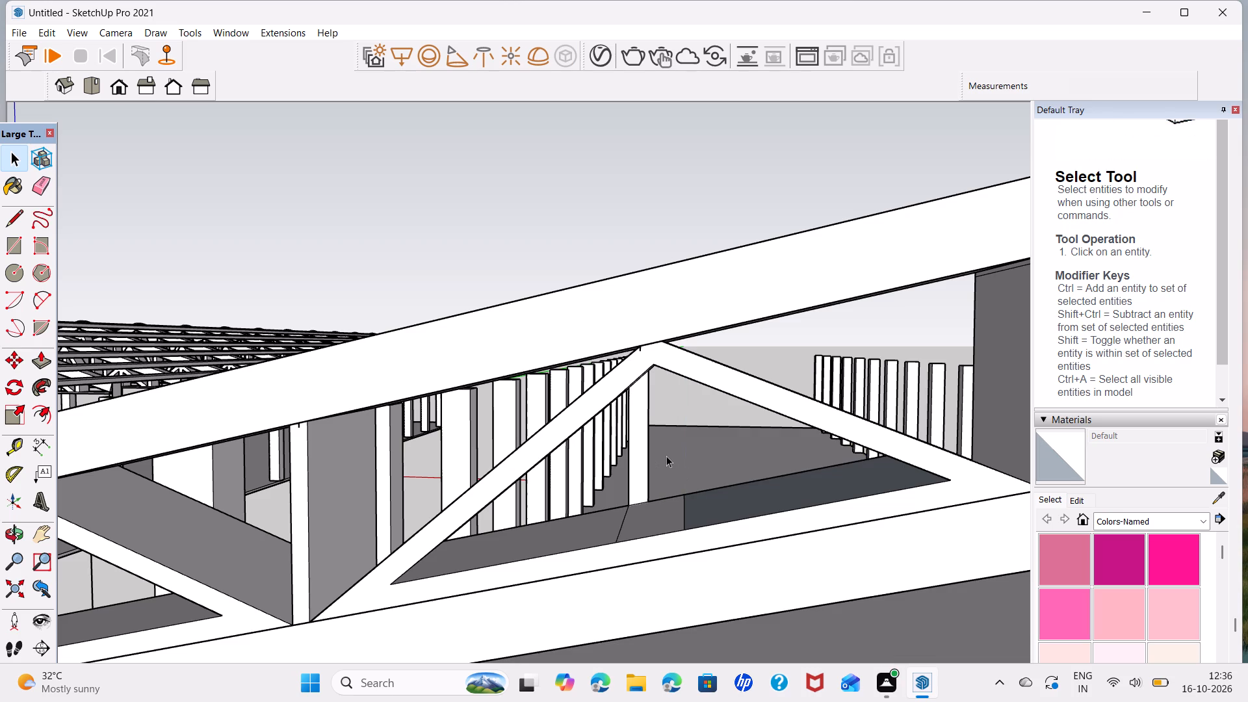
{"action": "left_click", "coordinate": [647, 437]}
{"action": "key", "text": "Delete"}
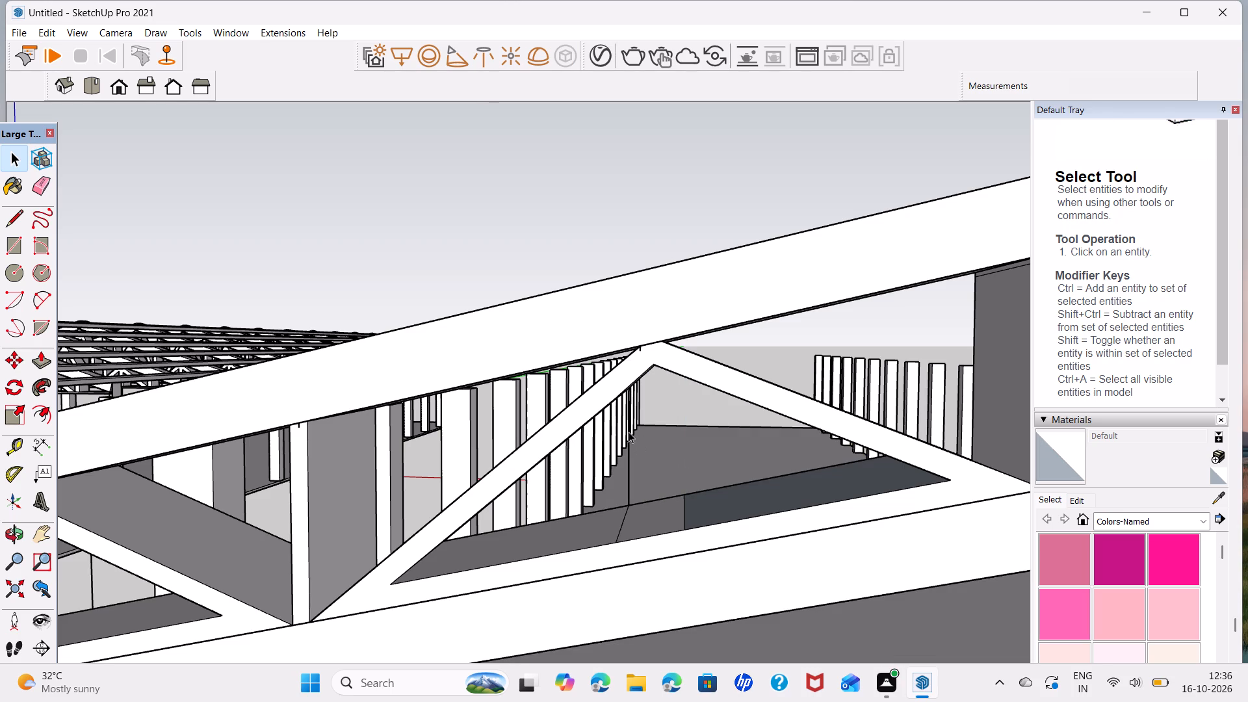
{"action": "left_click", "coordinate": [629, 432]}
{"action": "key", "text": "Delete"}
Delete the two seam edges left across the bottom chord's upper face where the removed post stood.
{"action": "left_click", "coordinate": [684, 515]}
{"action": "key", "text": "Delete"}
{"action": "left_click", "coordinate": [627, 517]}
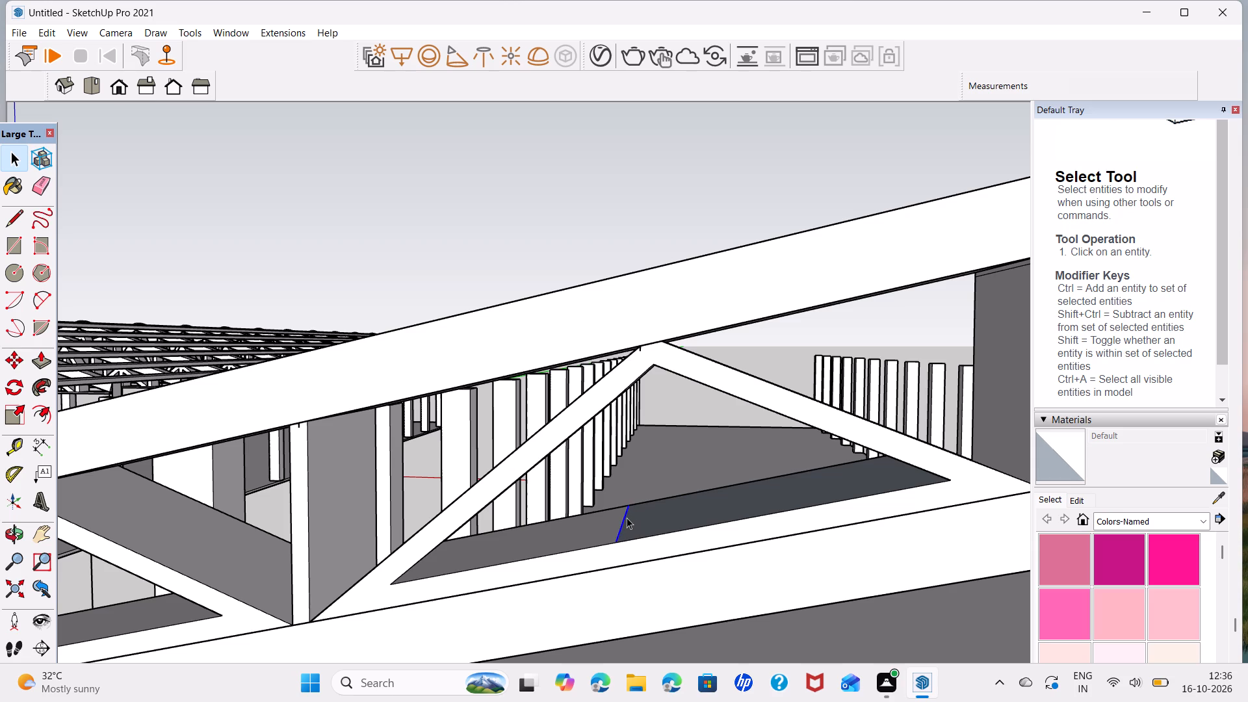
{"action": "key", "text": "Delete"}
Delete the two vertical seam edges on the front face of the next post toward the ridge, beneath the diagonals' peak.
{"action": "scroll", "coordinate": [708, 502], "scroll_direction": "down", "scroll_amount": 4}
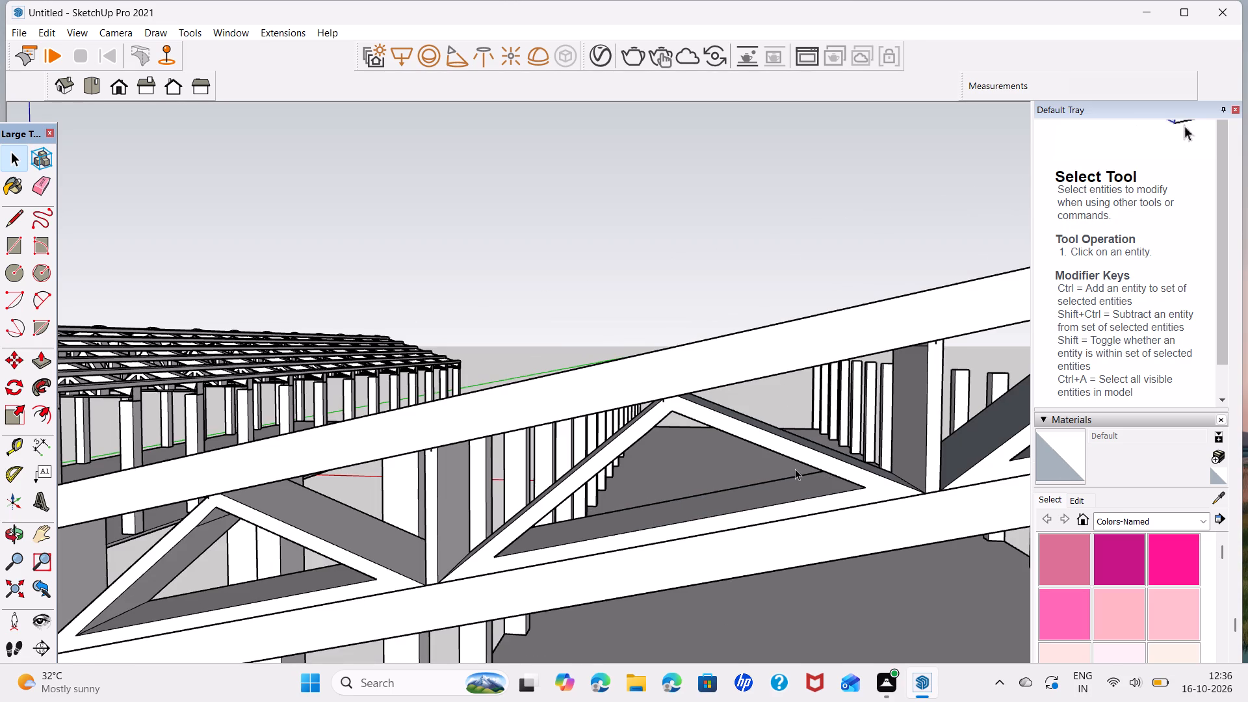
{"action": "middle_click_drag", "start_coordinate": [795, 469], "coordinate": [687, 435]}
{"action": "scroll", "coordinate": [687, 435], "scroll_direction": "down", "scroll_amount": 8}
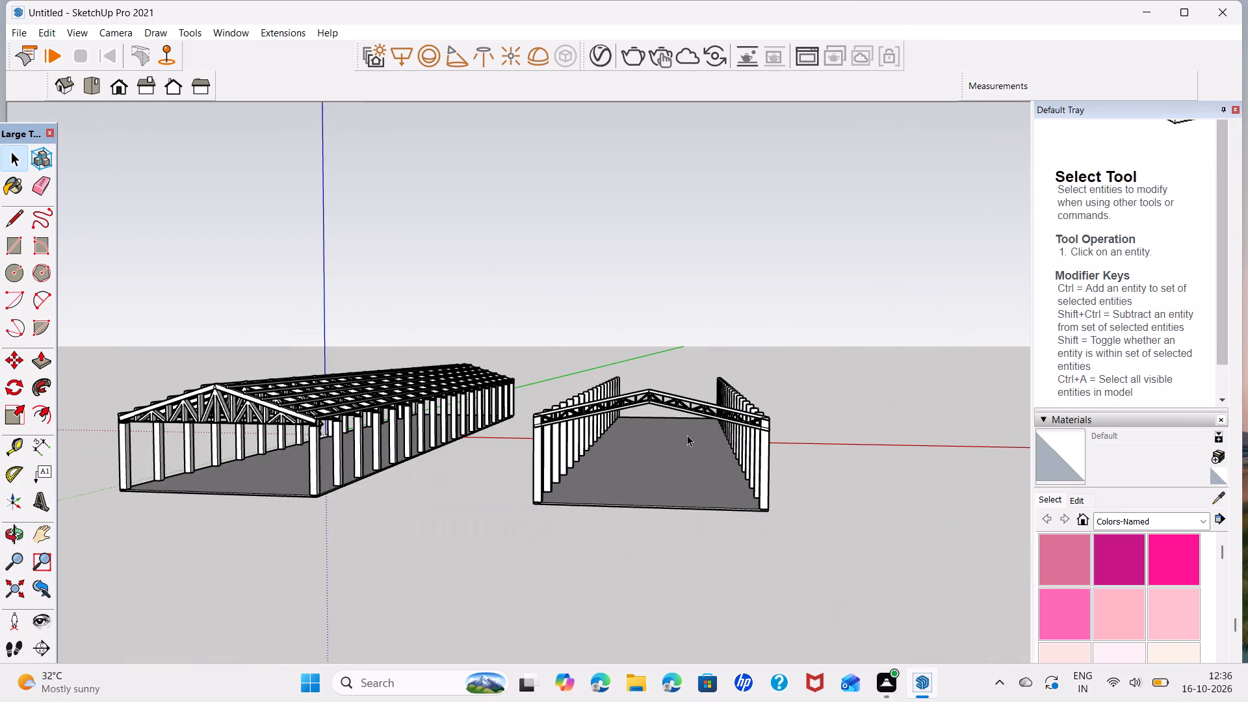
{"action": "scroll", "coordinate": [604, 398], "scroll_direction": "up", "scroll_amount": 12}
{"action": "scroll", "coordinate": [603, 413], "scroll_direction": "down", "scroll_amount": 4}
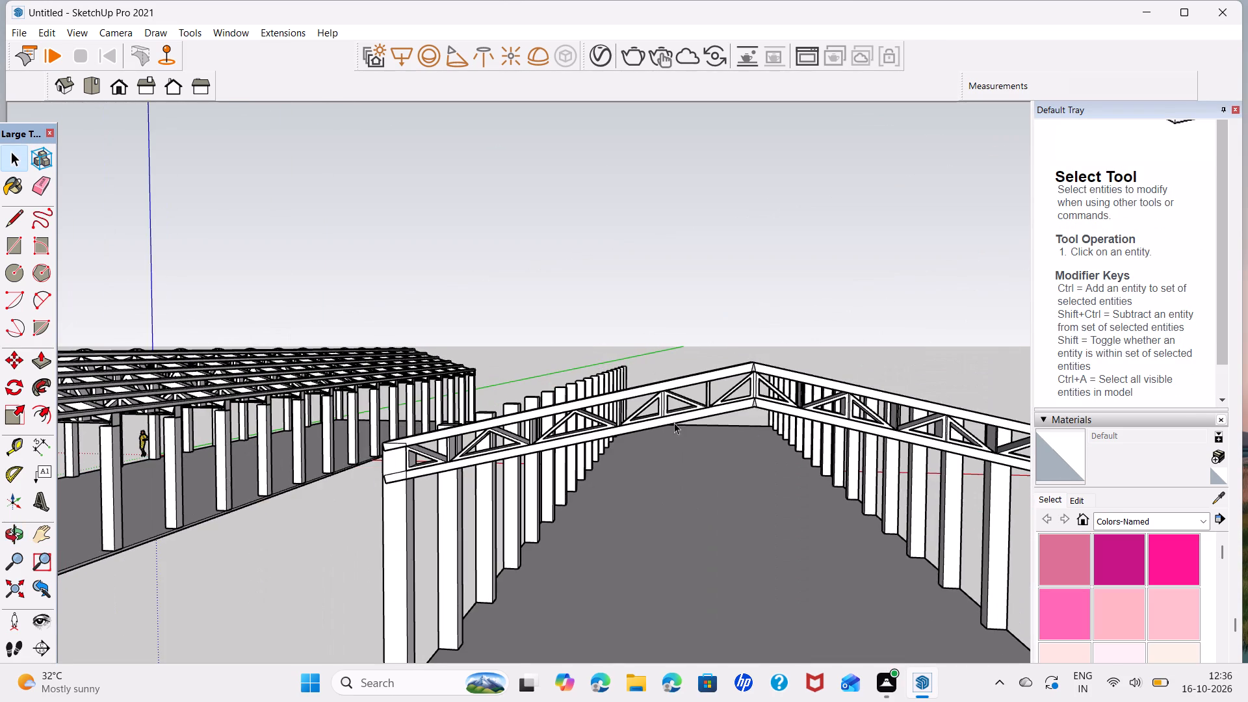
{"action": "scroll", "coordinate": [670, 402], "scroll_direction": "up", "scroll_amount": 3}
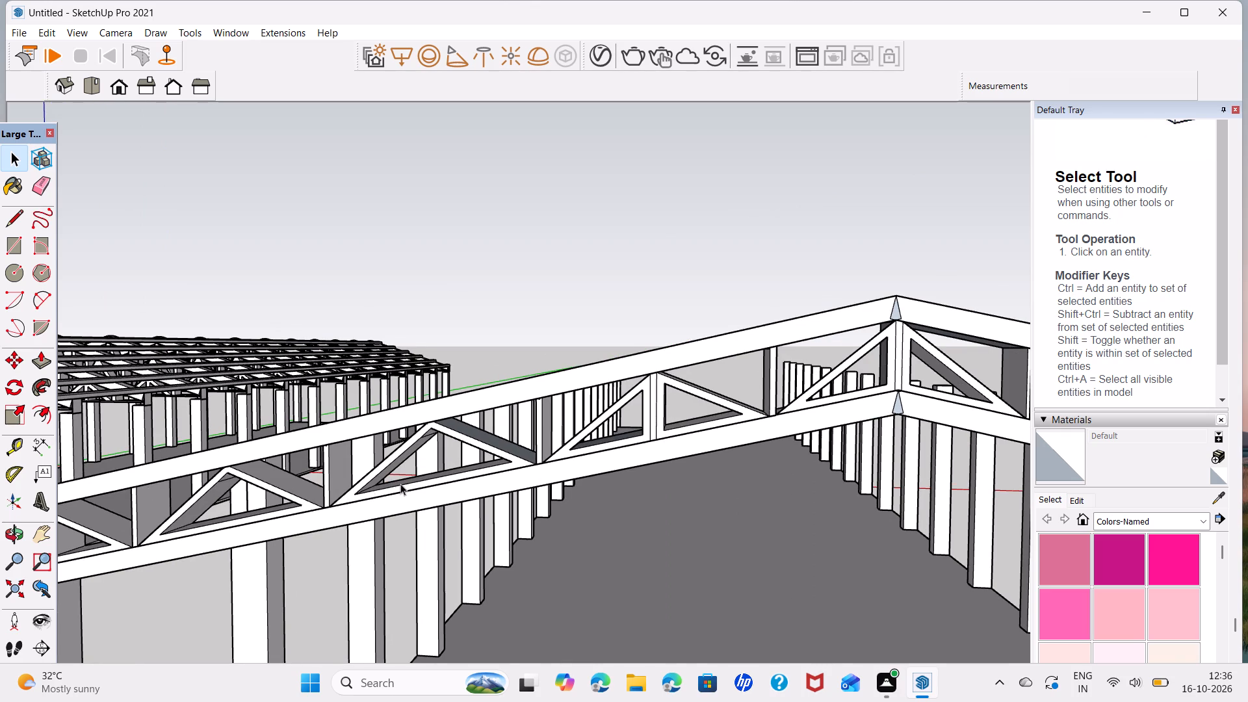
{"action": "scroll", "coordinate": [606, 430], "scroll_direction": "up", "scroll_amount": 1}
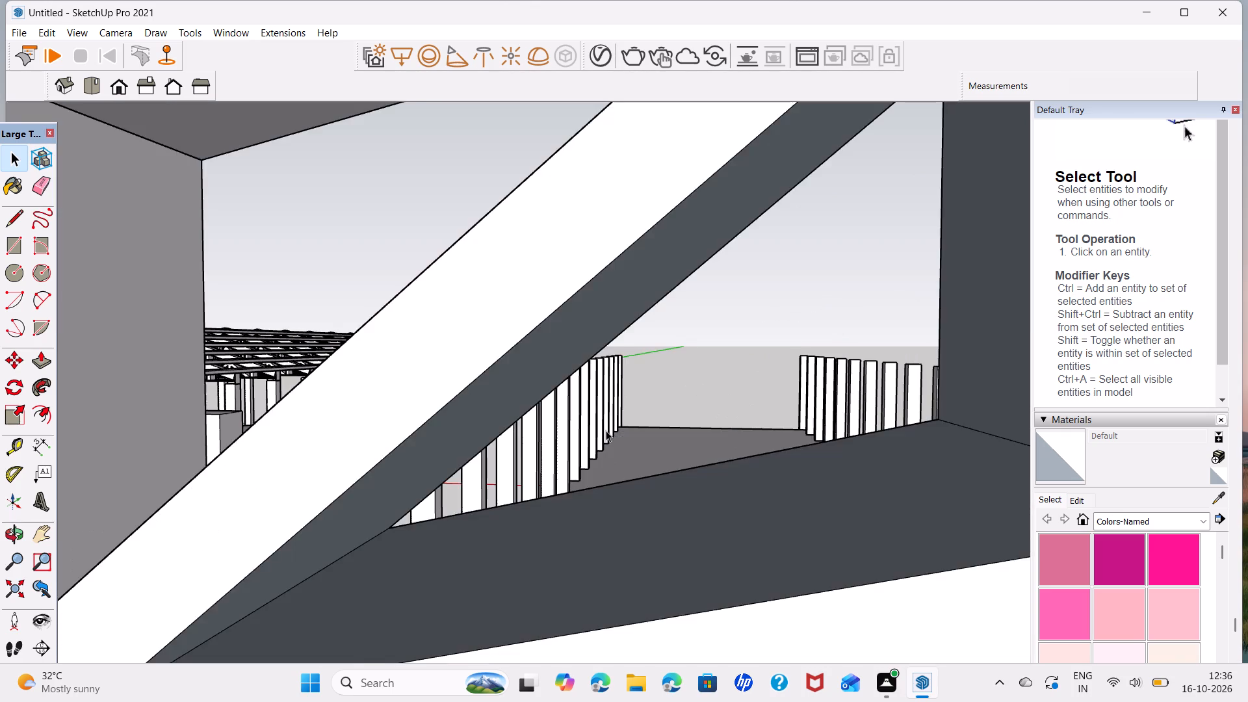
{"action": "scroll", "coordinate": [606, 430], "scroll_direction": "down", "scroll_amount": 1}
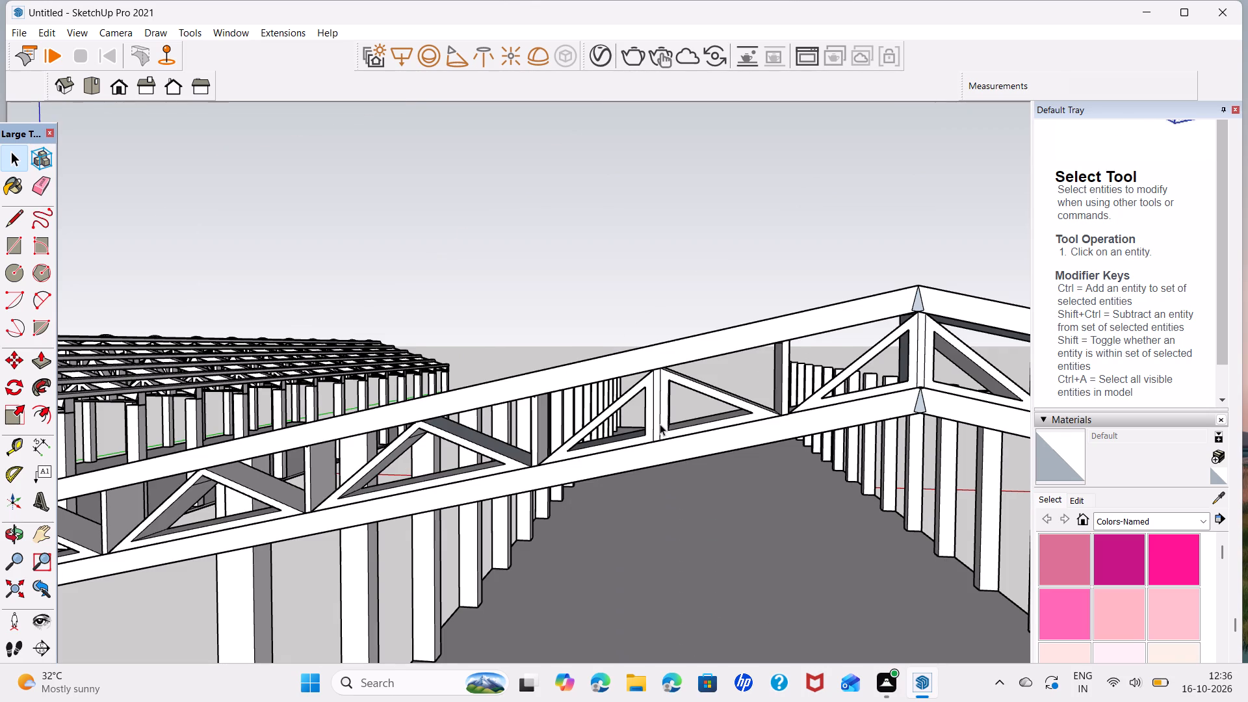
{"action": "scroll", "coordinate": [660, 424], "scroll_direction": "up", "scroll_amount": 1}
{"action": "middle_click_drag", "start_coordinate": [672, 408], "coordinate": [562, 438], "text": "shift"}
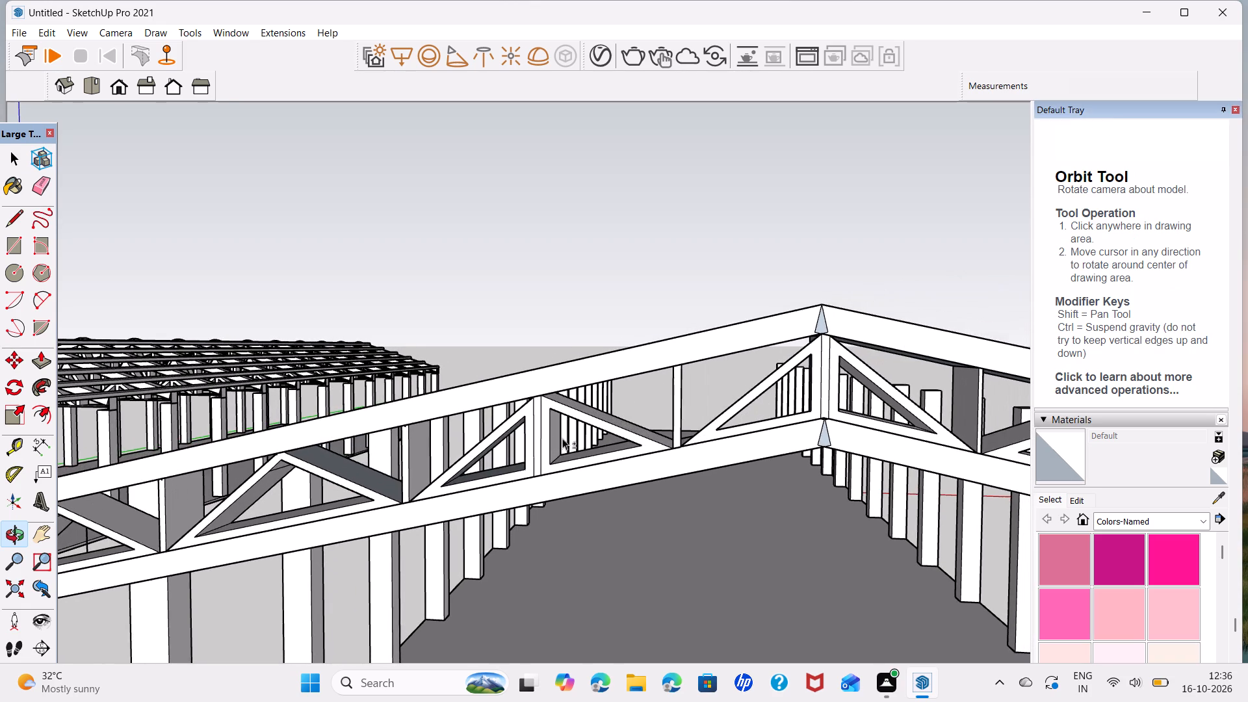
{"action": "scroll", "coordinate": [531, 447], "scroll_direction": "up", "scroll_amount": 3}
{"action": "left_click", "coordinate": [537, 453]}
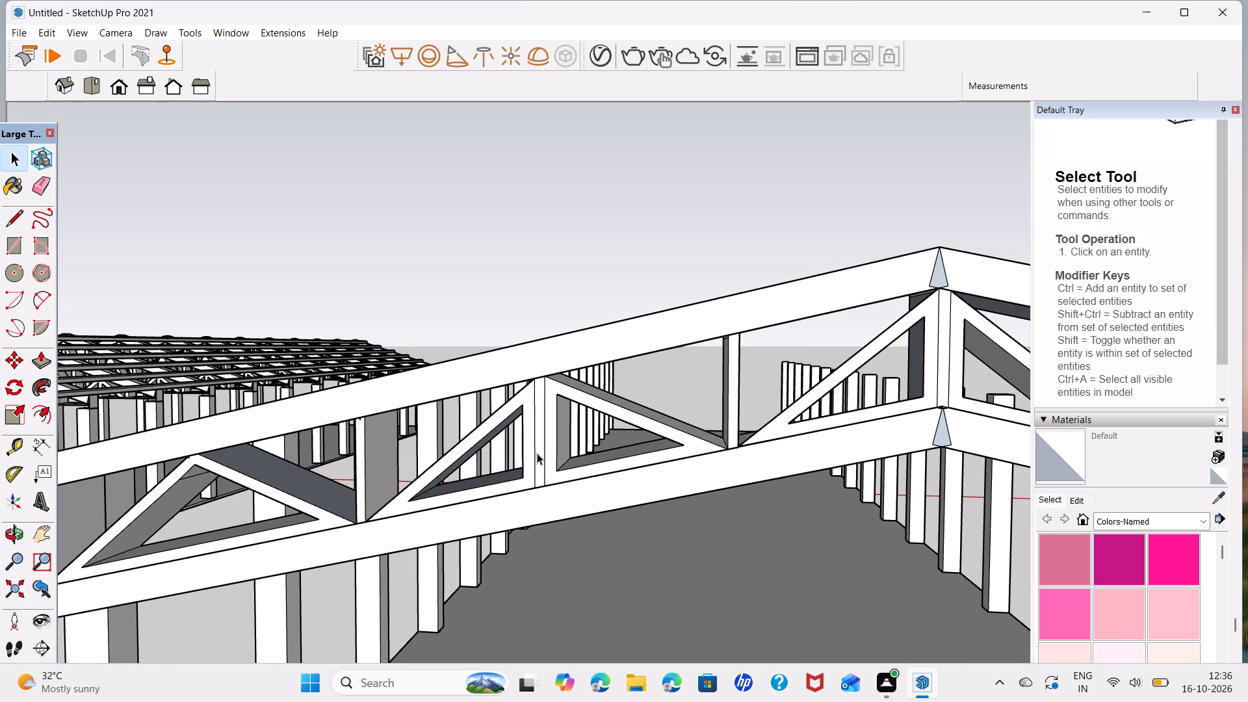
{"action": "key", "text": "Delete"}
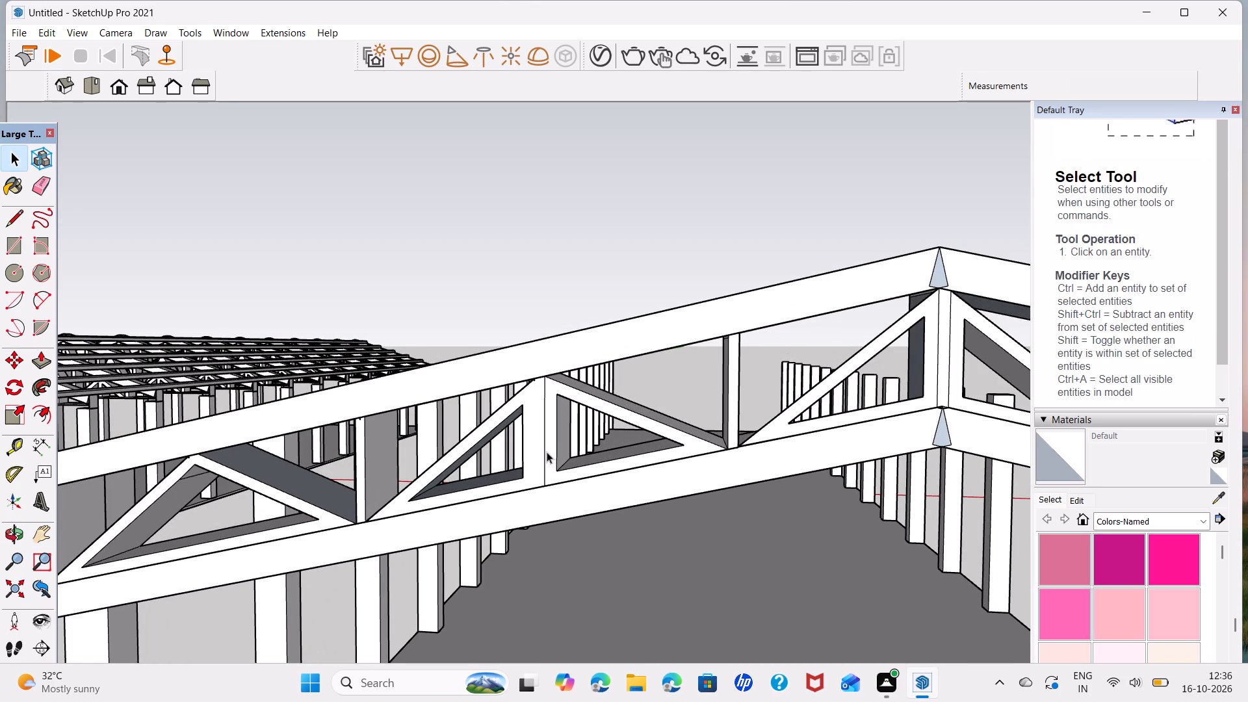
{"action": "left_click", "coordinate": [547, 452]}
{"action": "key", "text": "Delete"}
Draw a line about 5 3/4" across this post's base along the bottom chord's upper edge.
{"action": "key", "text": "l"}
{"action": "left_click", "coordinate": [523, 478]}
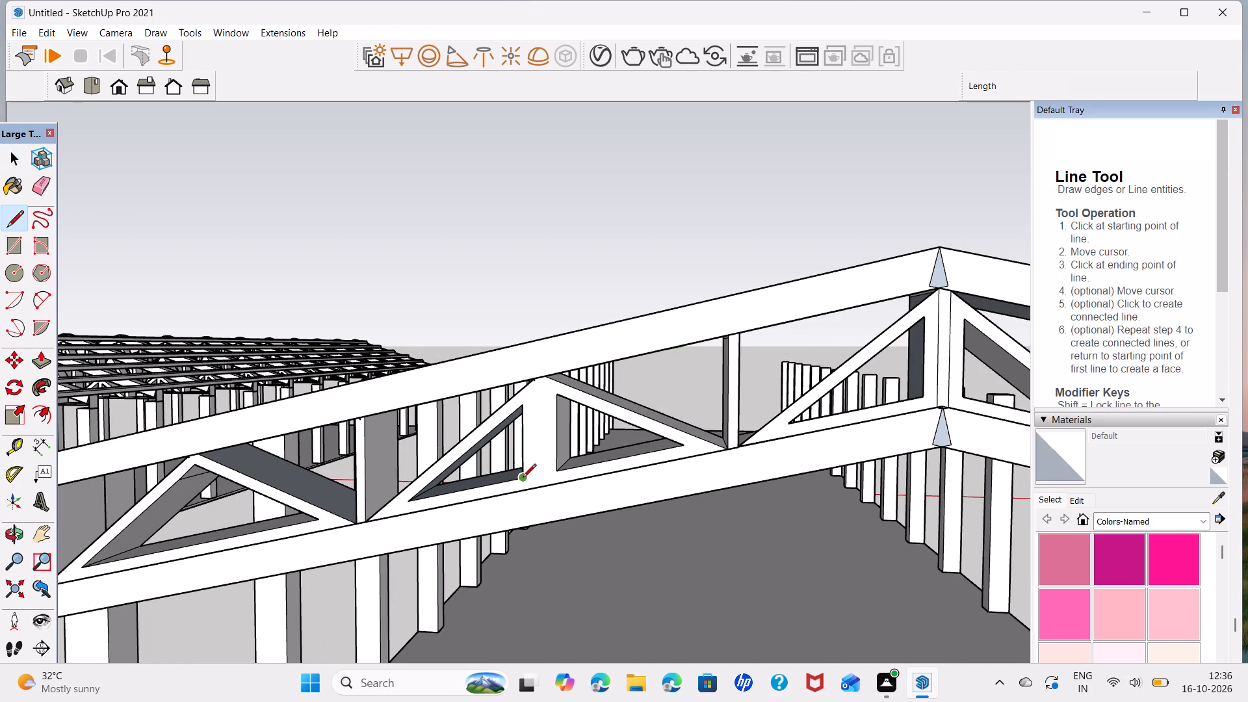
{"action": "left_click", "coordinate": [558, 472]}
{"action": "key", "text": "space"}
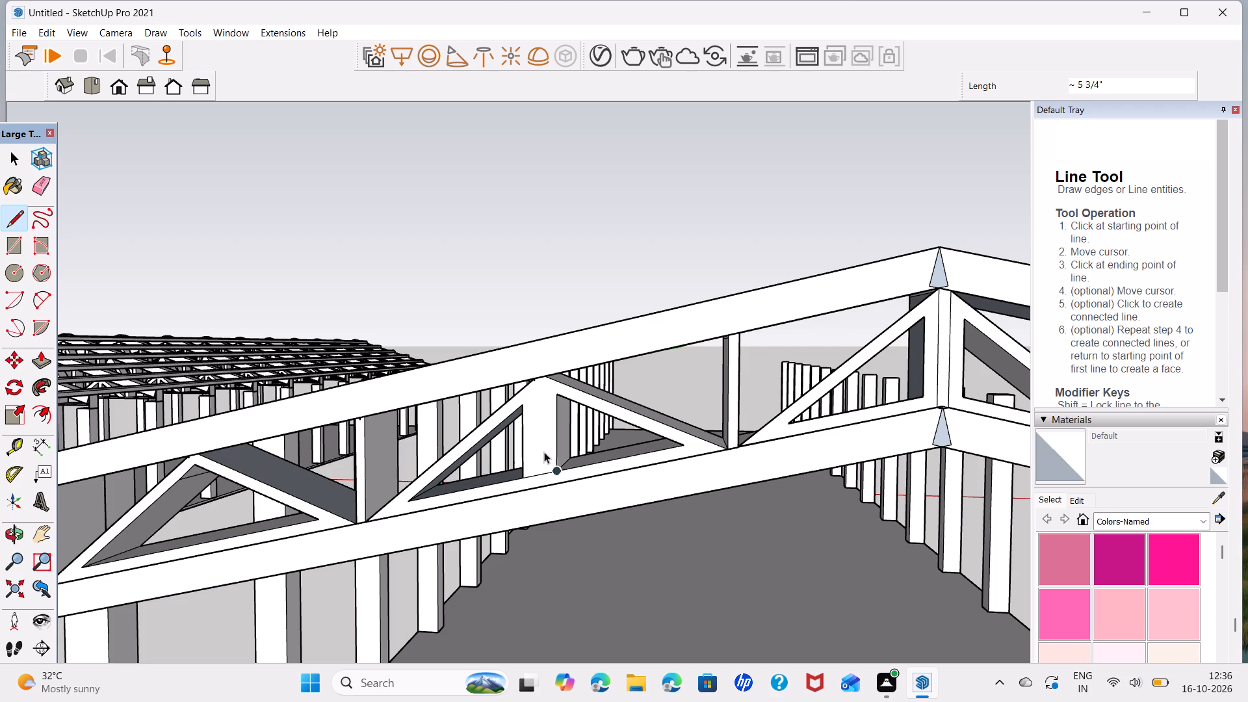
Extend the ridge-side diagonal's lower edge about 2 7/16" across the post, and connect it with a line about 4 5/16" to the eave-side diagonal's inner corner.
{"action": "key", "text": "l"}
{"action": "scroll", "coordinate": [555, 395], "scroll_direction": "up", "scroll_amount": 4}
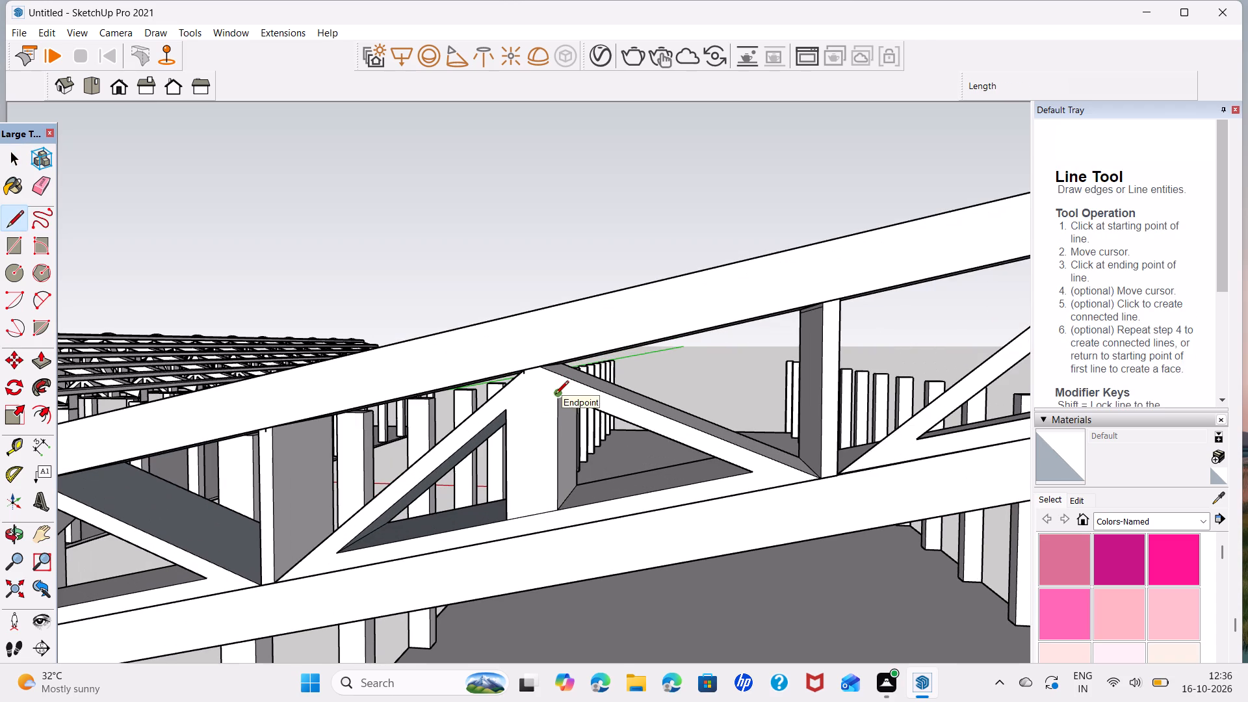
{"action": "left_click", "coordinate": [555, 395]}
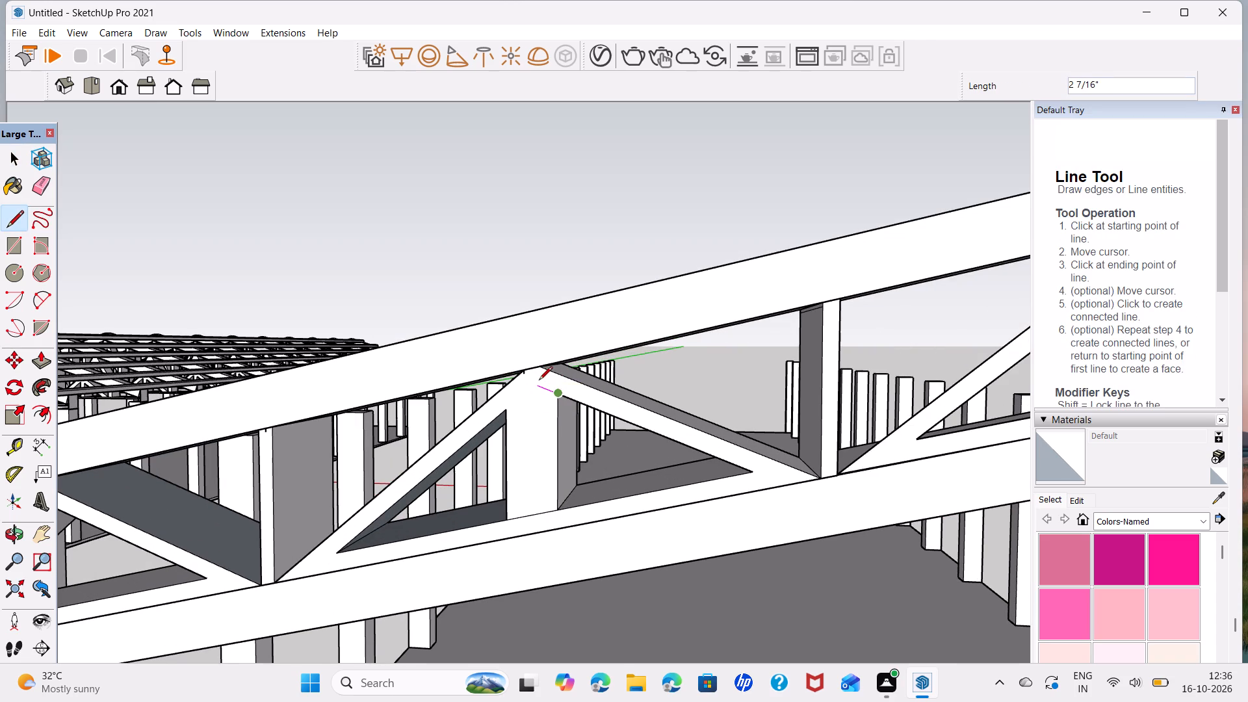
{"action": "left_click", "coordinate": [539, 381]}
{"action": "left_click", "coordinate": [508, 409]}
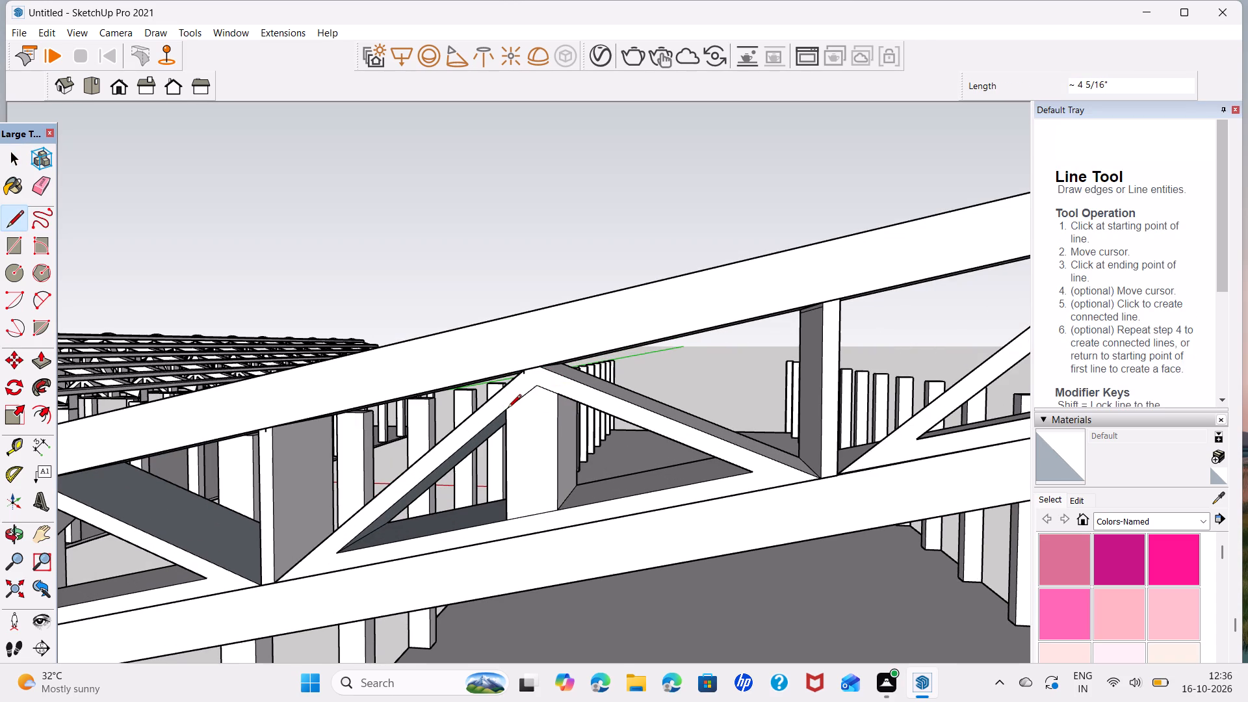
{"action": "key", "text": "space"}
Push this post's outlined front face back 1' 6" through the truss depth.
{"action": "left_click", "coordinate": [547, 459]}
{"action": "key", "text": "p"}
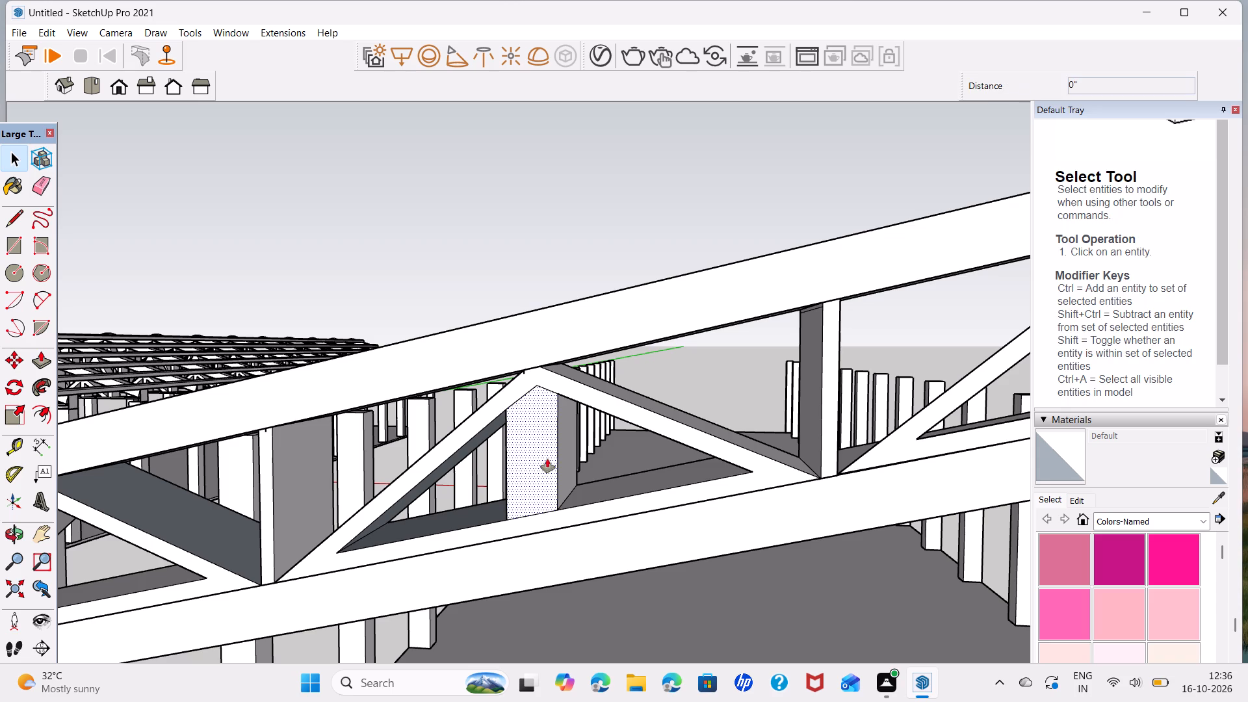
{"action": "left_click", "coordinate": [547, 459]}
{"action": "left_click", "coordinate": [658, 468]}
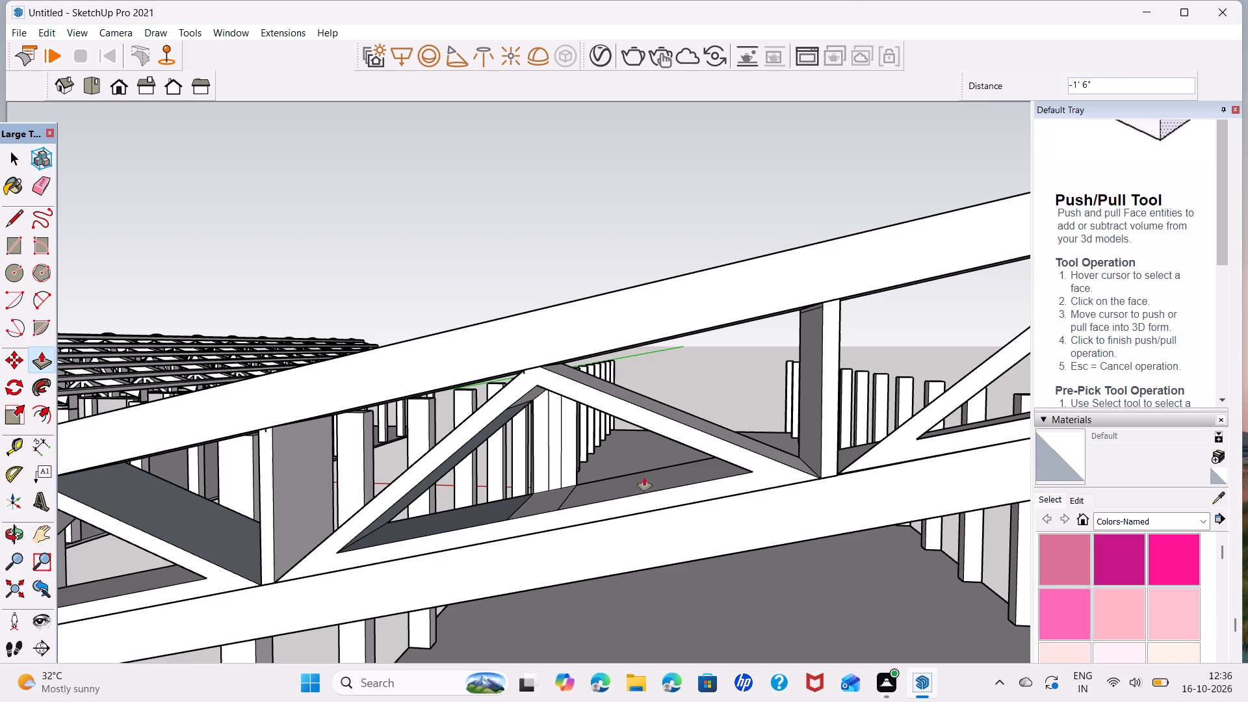
{"action": "key", "text": "space"}
Delete the two seam edges left across the bottom chord's upper face where this post stood.
{"action": "left_click", "coordinate": [564, 502]}
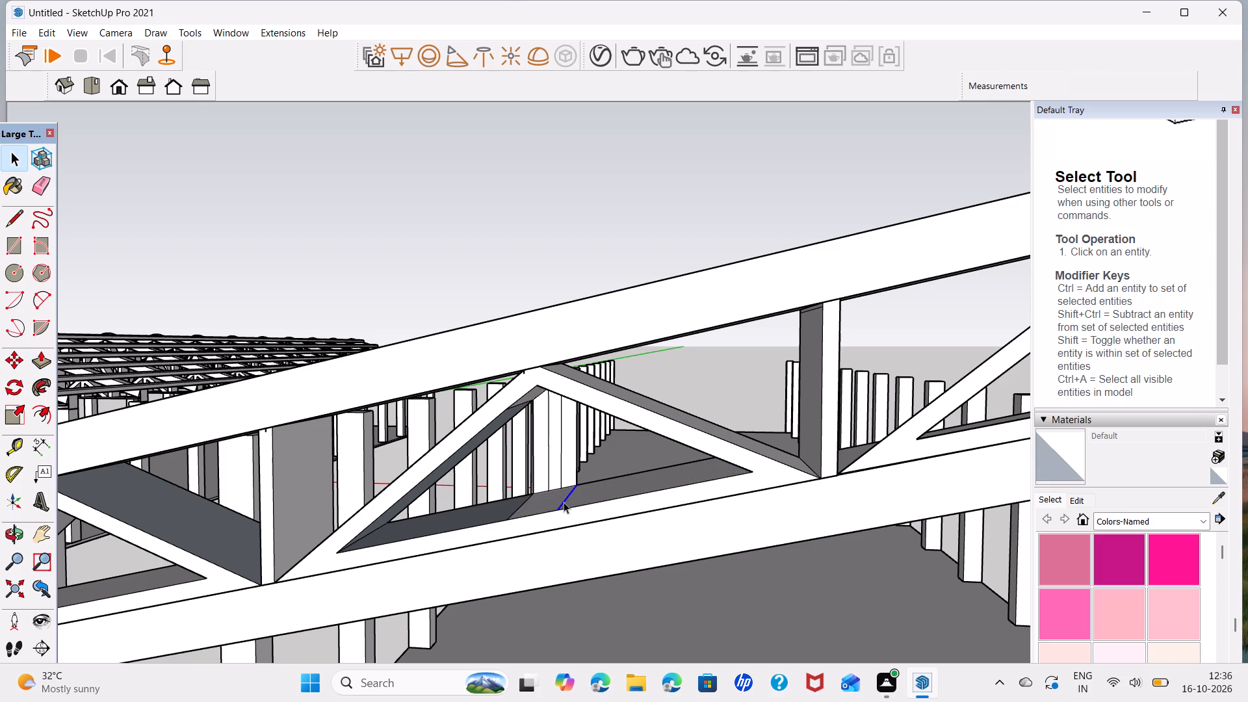
{"action": "key", "text": "Delete"}
{"action": "left_click", "coordinate": [523, 505]}
{"action": "key", "text": "Delete"}
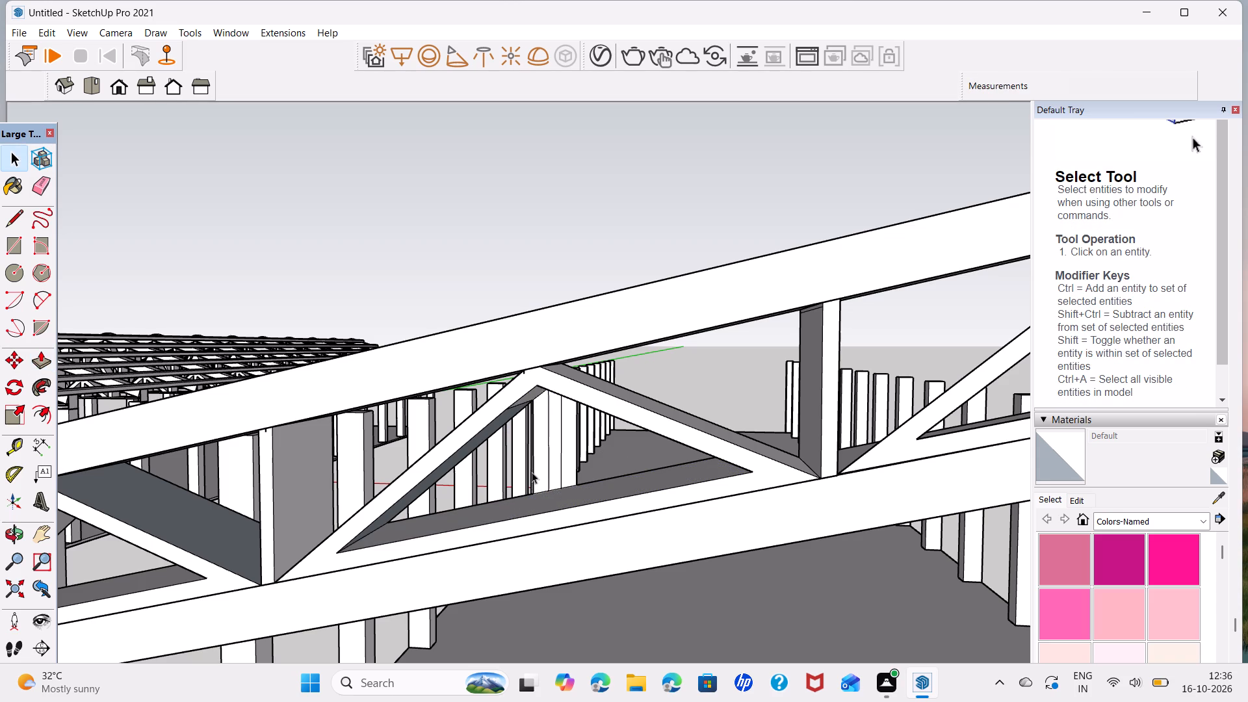
Delete the leftover back-face strips of this post inside the opening beneath the diagonals.
{"action": "left_click", "coordinate": [536, 456]}
{"action": "key", "text": "Delete"}
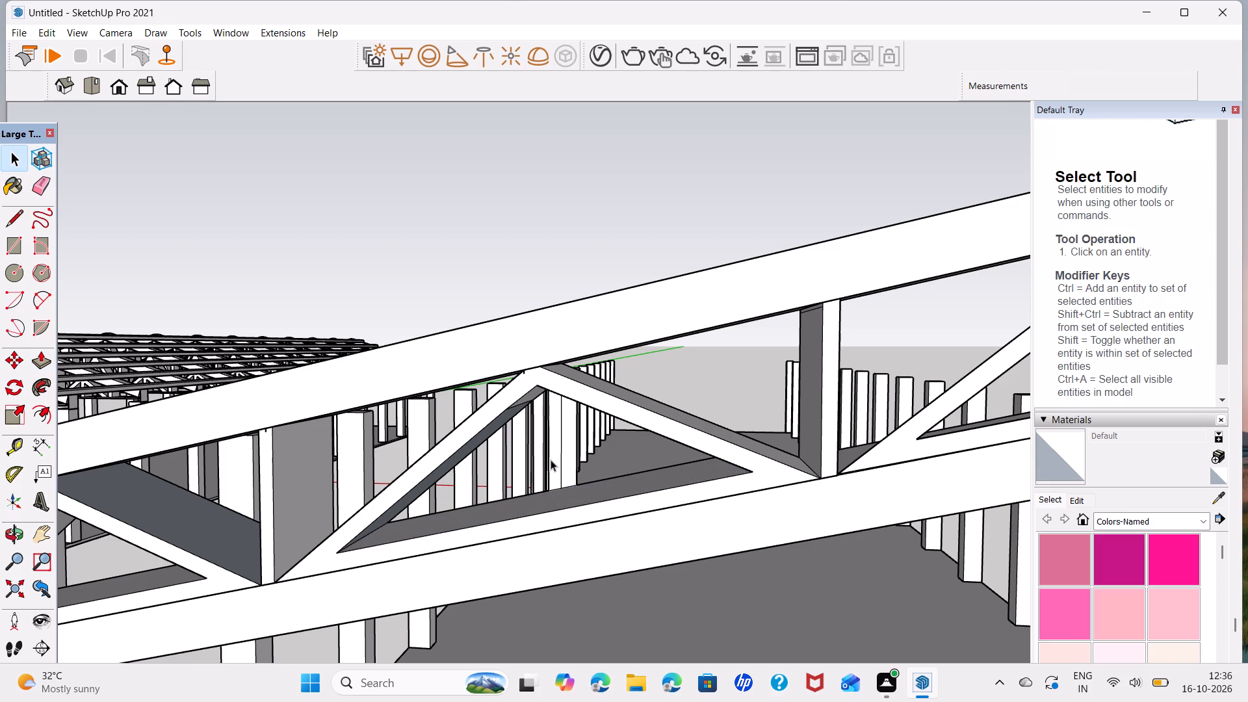
{"action": "left_click", "coordinate": [546, 455]}
{"action": "left_click_drag", "start_coordinate": [555, 462], "coordinate": [562, 463]}
{"action": "left_click", "coordinate": [566, 464]}
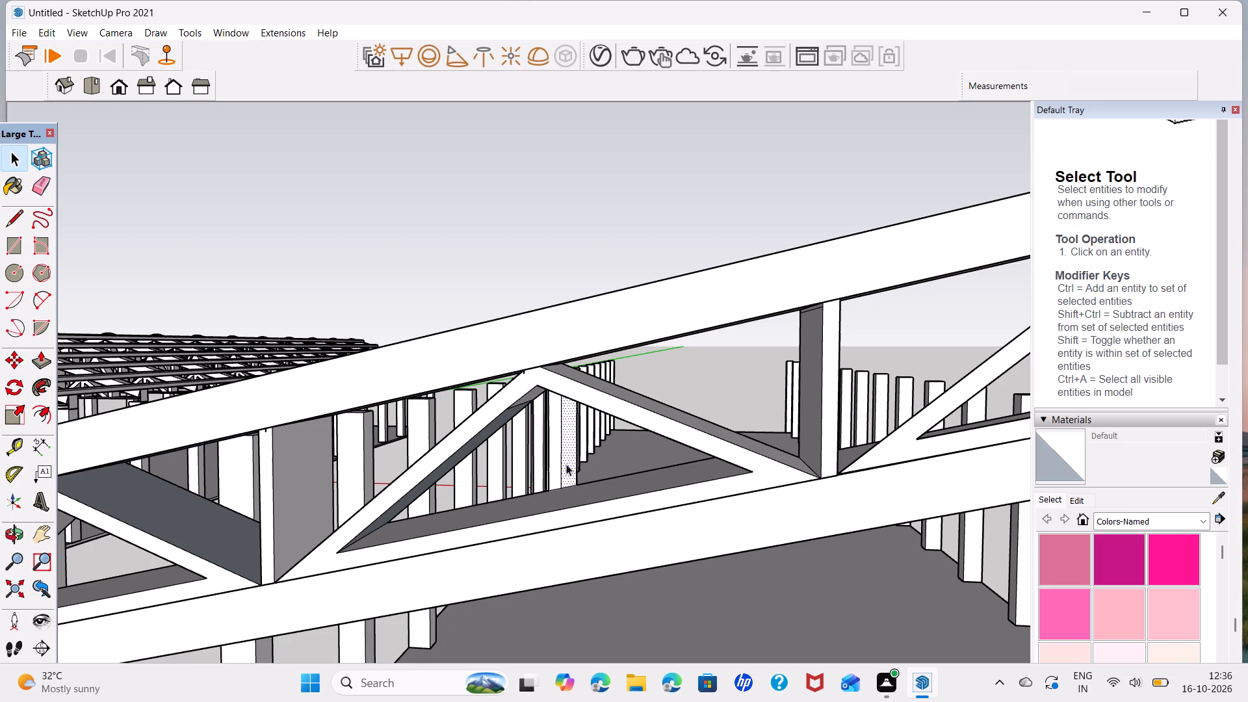
{"action": "left_click", "coordinate": [576, 471]}
{"action": "key", "text": "Delete"}
{"action": "left_click", "coordinate": [562, 463]}
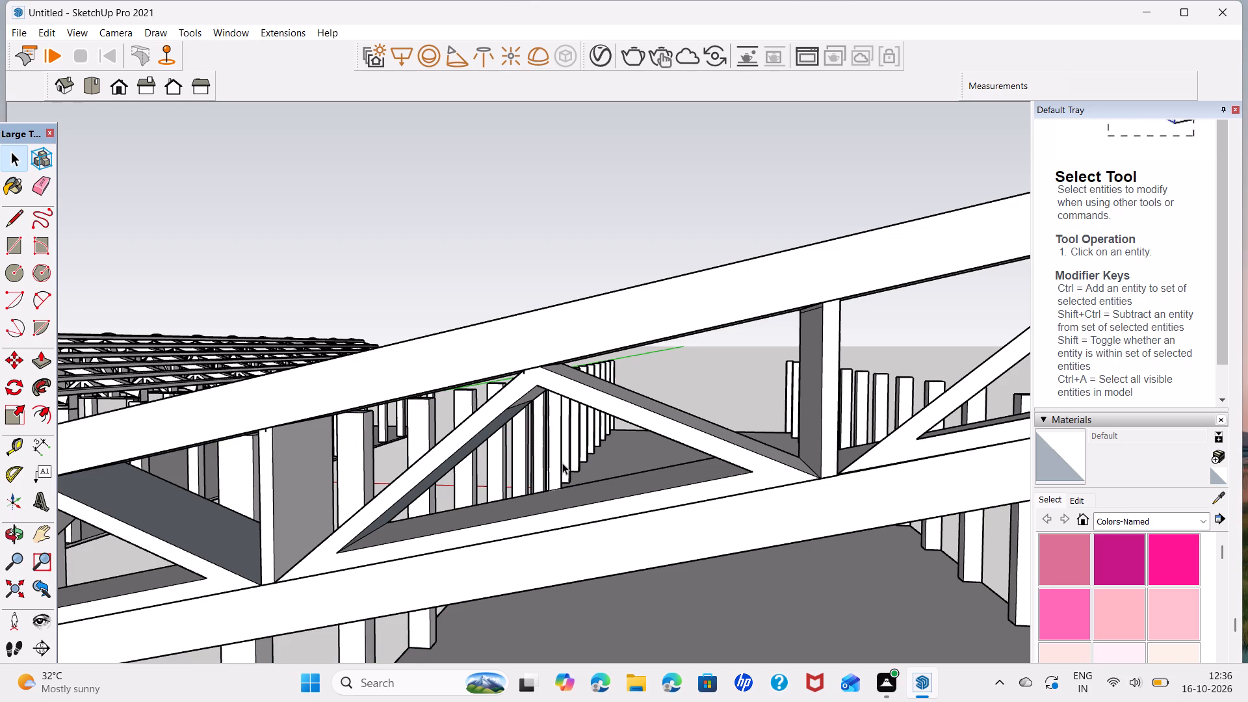
{"action": "key", "text": "Delete"}
Delete the two vertical edges left at the back of this opening.
{"action": "scroll", "coordinate": [550, 464], "scroll_direction": "up", "scroll_amount": 6}
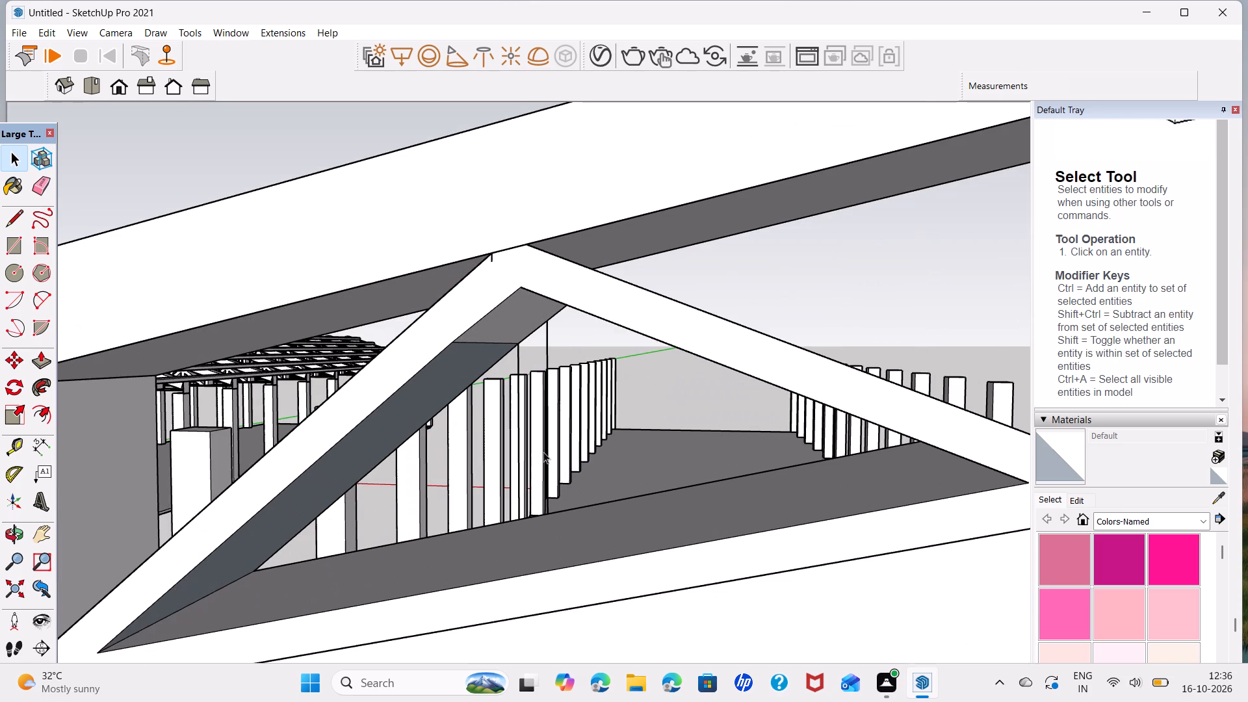
{"action": "left_click", "coordinate": [549, 343]}
{"action": "key", "text": "Delete"}
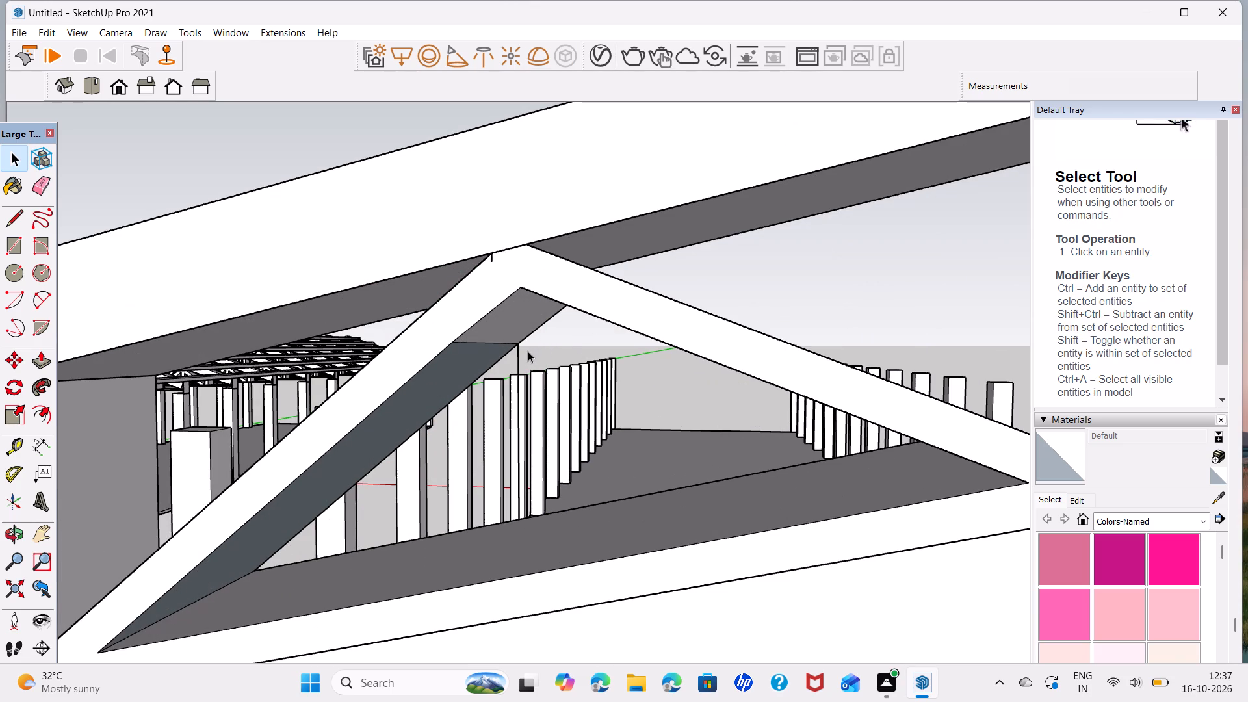
{"action": "left_click", "coordinate": [519, 353]}
{"action": "key", "text": "Delete"}
Delete the two vertical seam edges on the front face of the central post under the ridge.
{"action": "scroll", "coordinate": [632, 510], "scroll_direction": "down", "scroll_amount": 5}
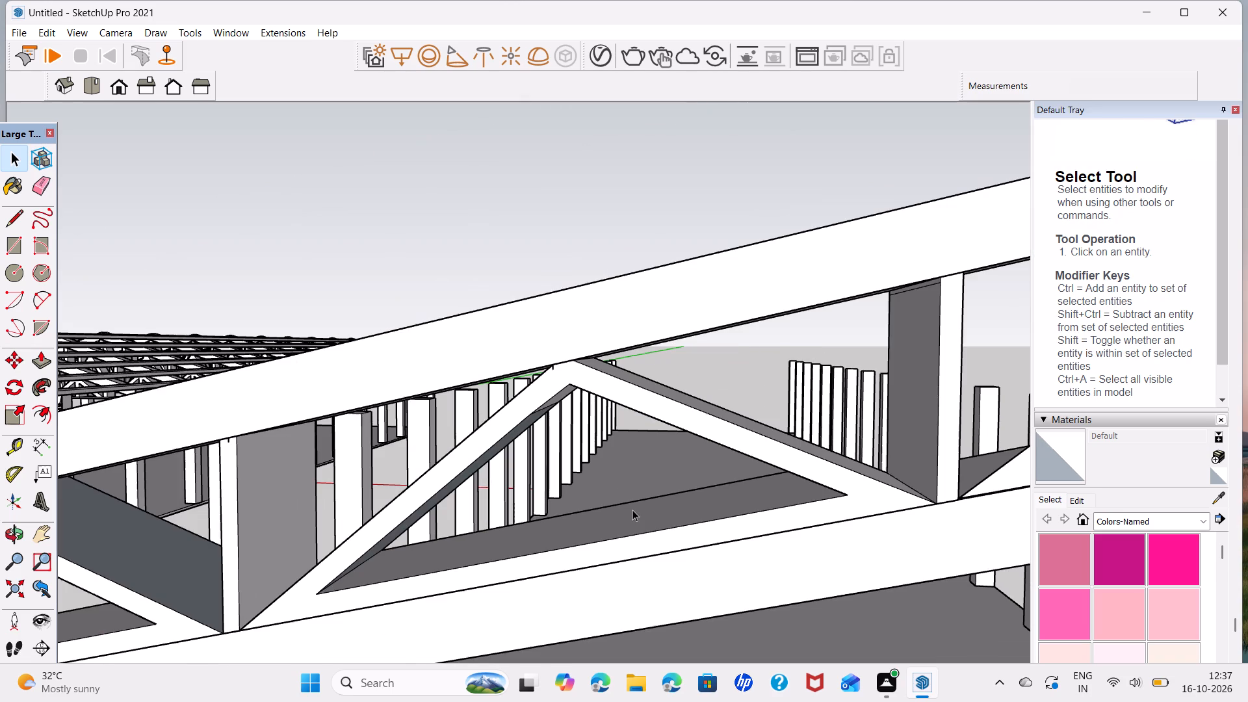
{"action": "middle_click_drag", "start_coordinate": [702, 486], "coordinate": [235, 477]}
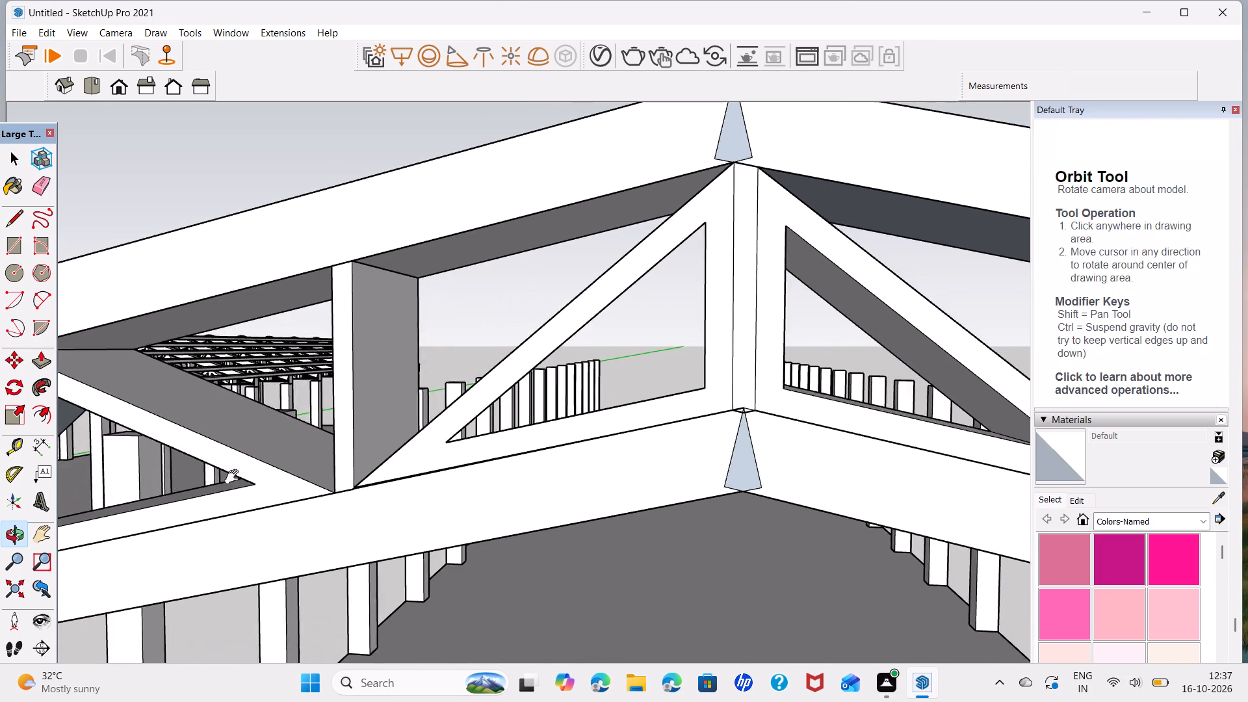
{"action": "middle_click_drag", "start_coordinate": [235, 477], "coordinate": [201, 483]}
{"action": "left_click", "coordinate": [685, 379]}
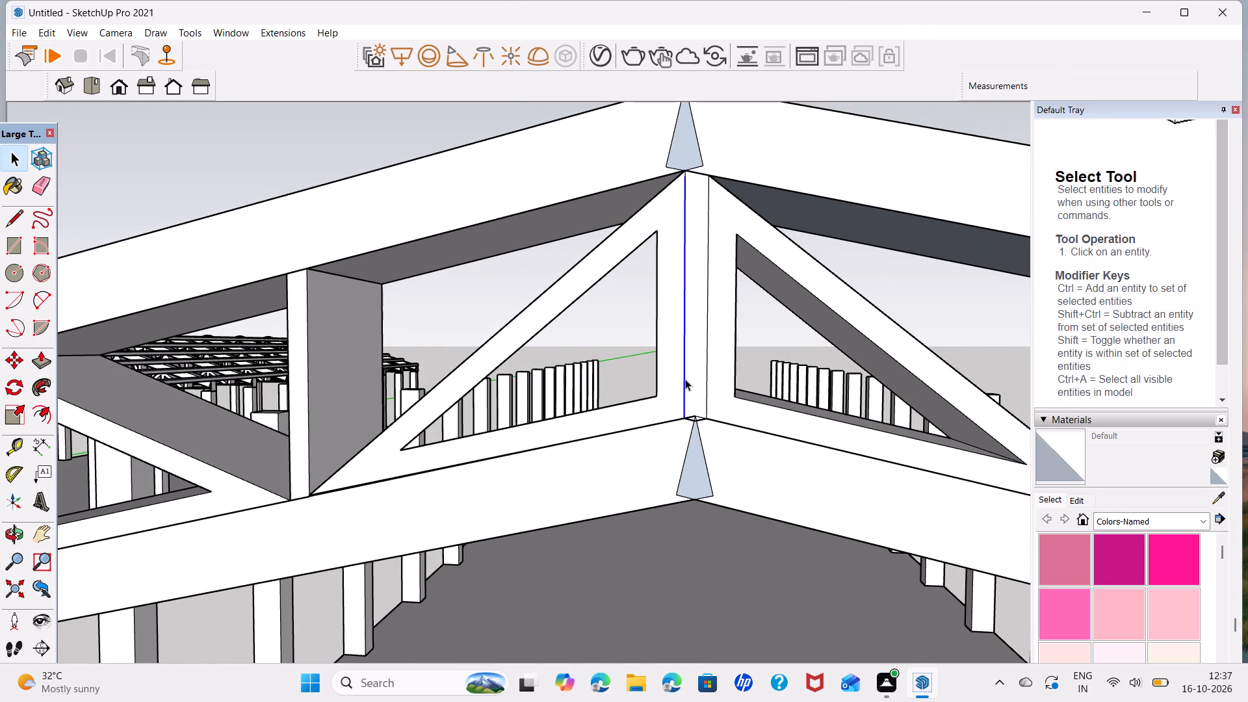
{"action": "key", "text": "Delete"}
{"action": "left_click", "coordinate": [707, 394]}
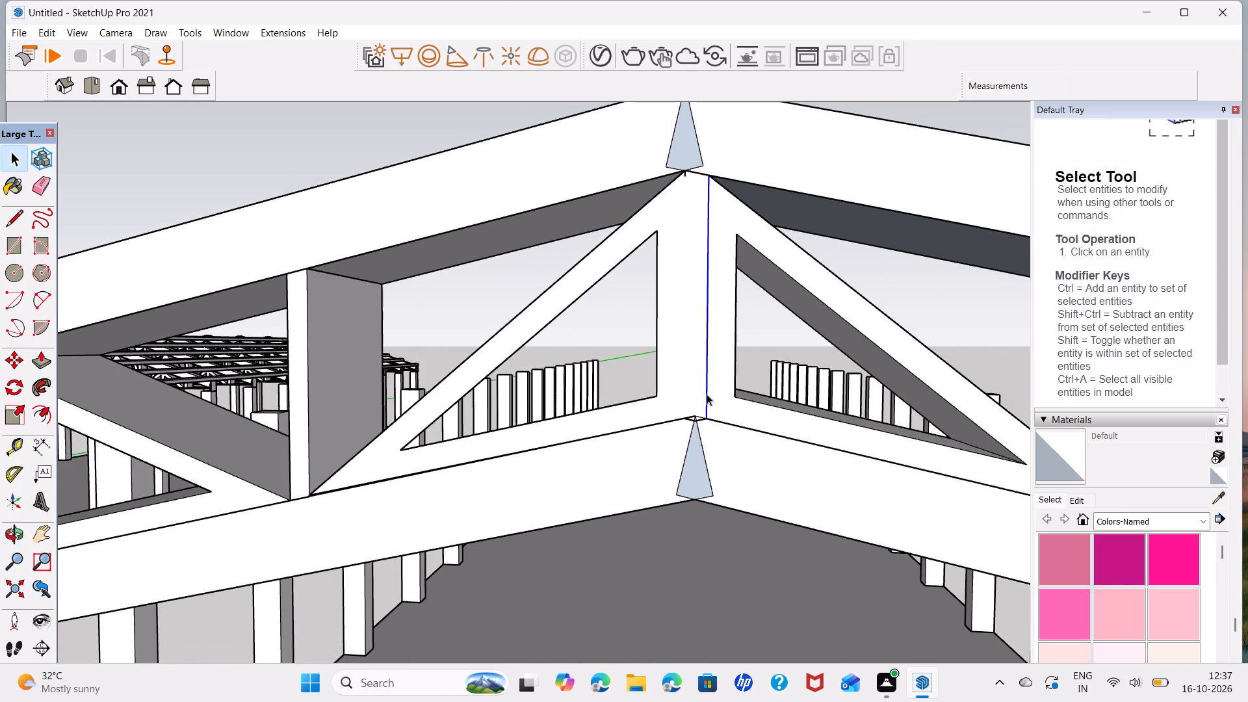
{"action": "key", "text": "Delete"}
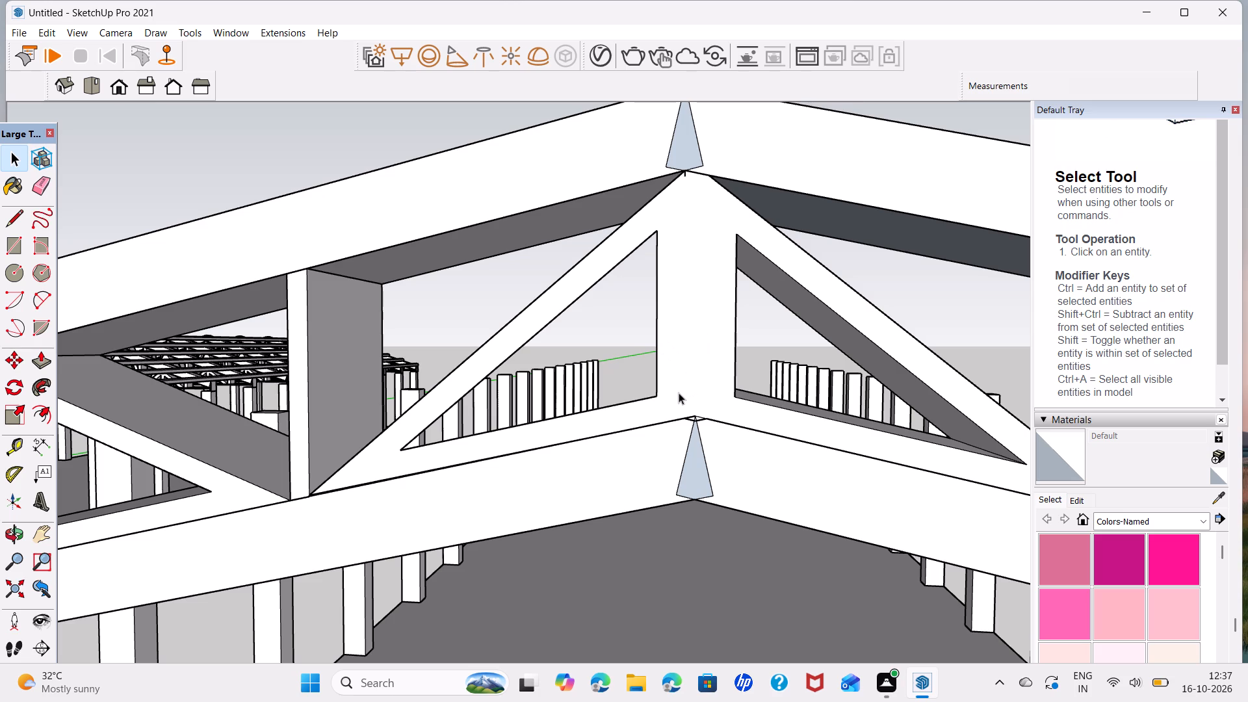
Draw a line across the central post's base between the inner corners of the two adjoining openings.
{"action": "key", "text": "l"}
{"action": "left_click", "coordinate": [658, 396]}
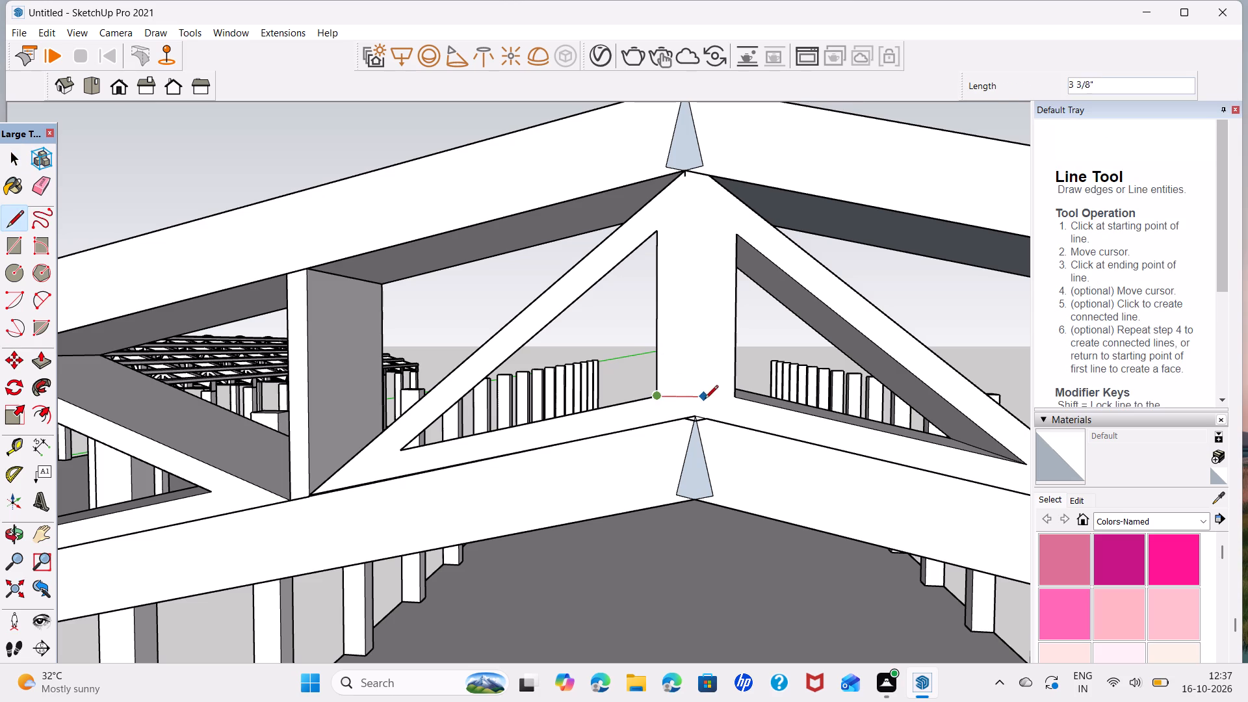
{"action": "left_click", "coordinate": [735, 402]}
{"action": "key", "text": "space"}
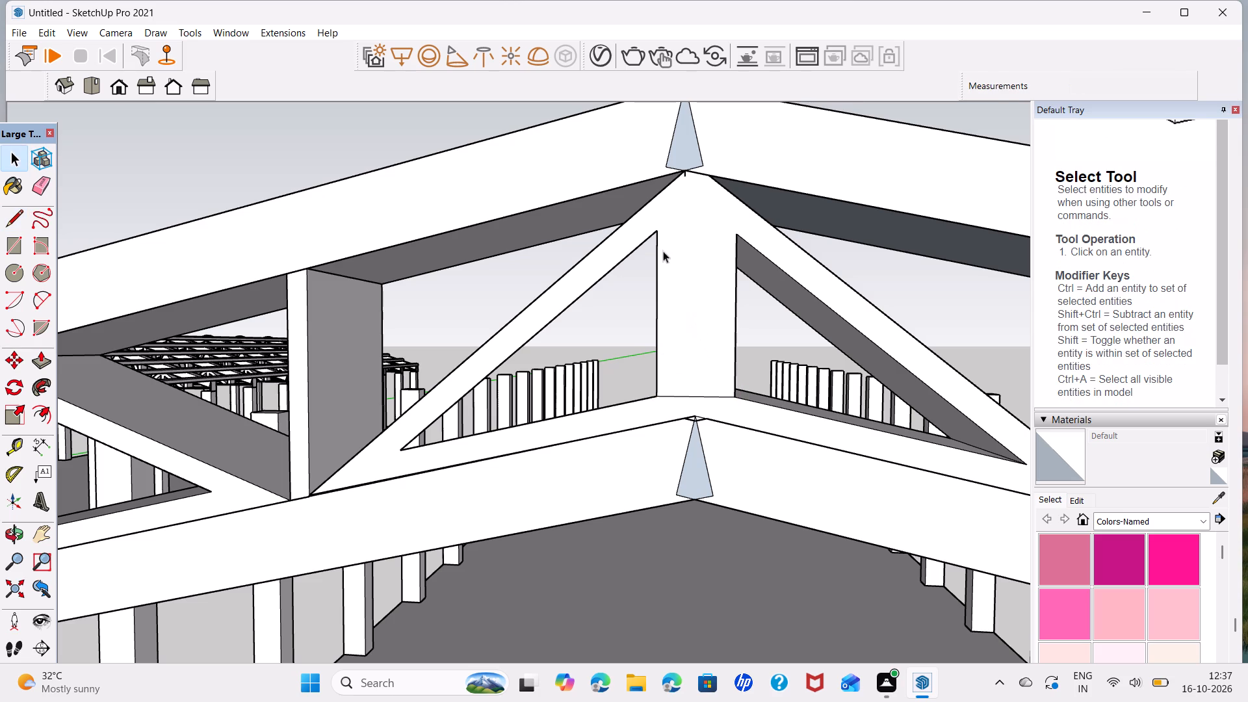
Extend one diagonal's lower edge about 3 7/8" across the central post's top, and connect it with a line to the opposite diagonal's inner corner.
{"action": "key", "text": "l"}
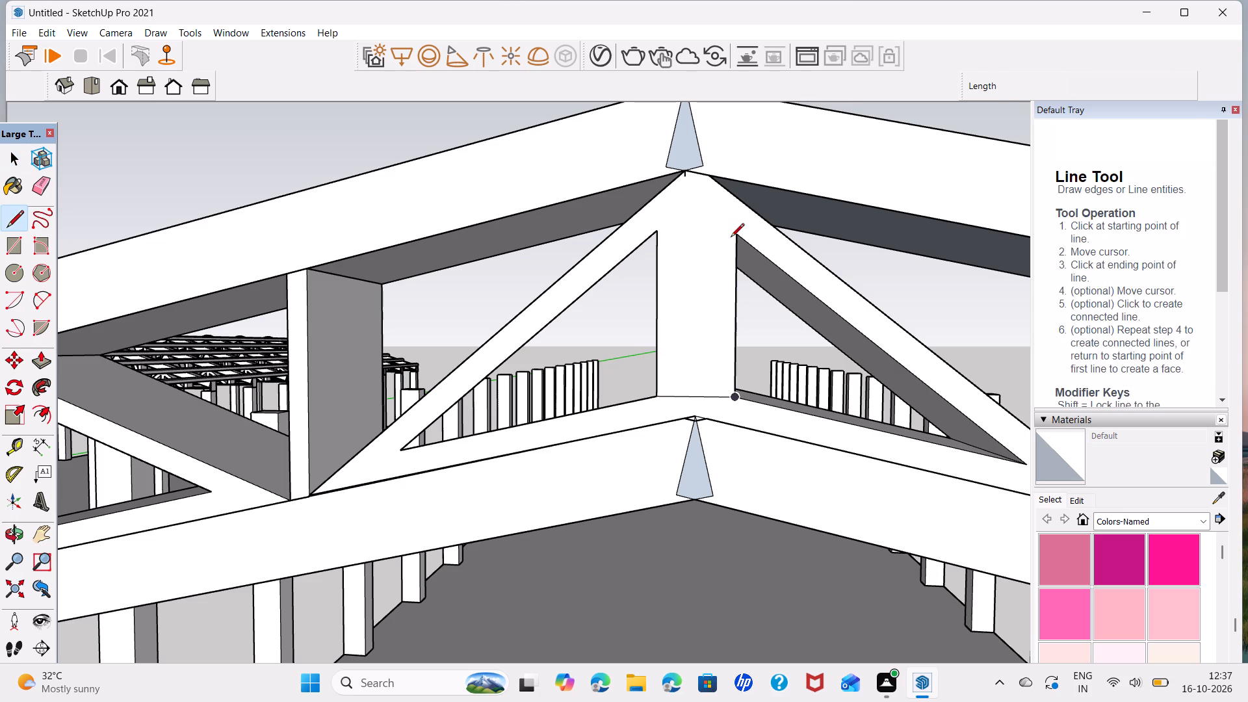
{"action": "left_click", "coordinate": [733, 238]}
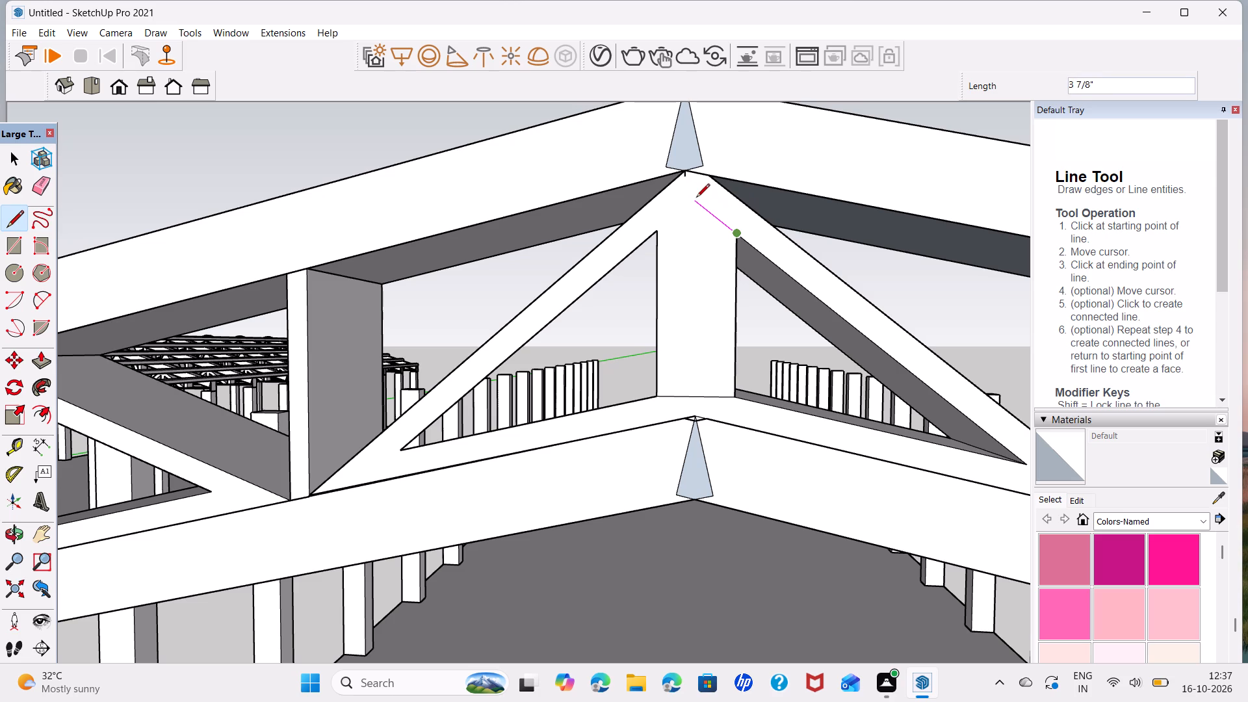
{"action": "left_click", "coordinate": [696, 198]}
{"action": "left_click", "coordinate": [658, 235]}
{"action": "key", "text": "space"}
Push the central post's front face back 1' 6" through the truss depth beneath the ridge.
{"action": "left_click", "coordinate": [703, 315]}
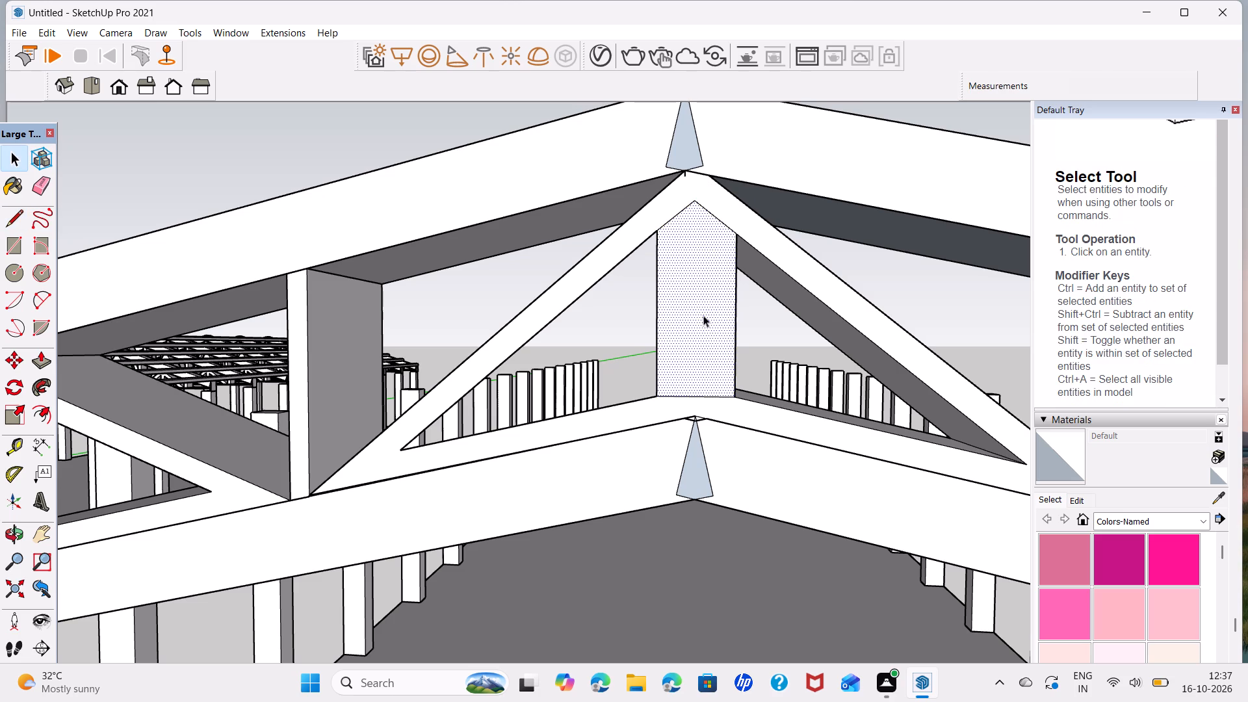
{"action": "key", "text": "p"}
{"action": "left_click", "coordinate": [702, 363]}
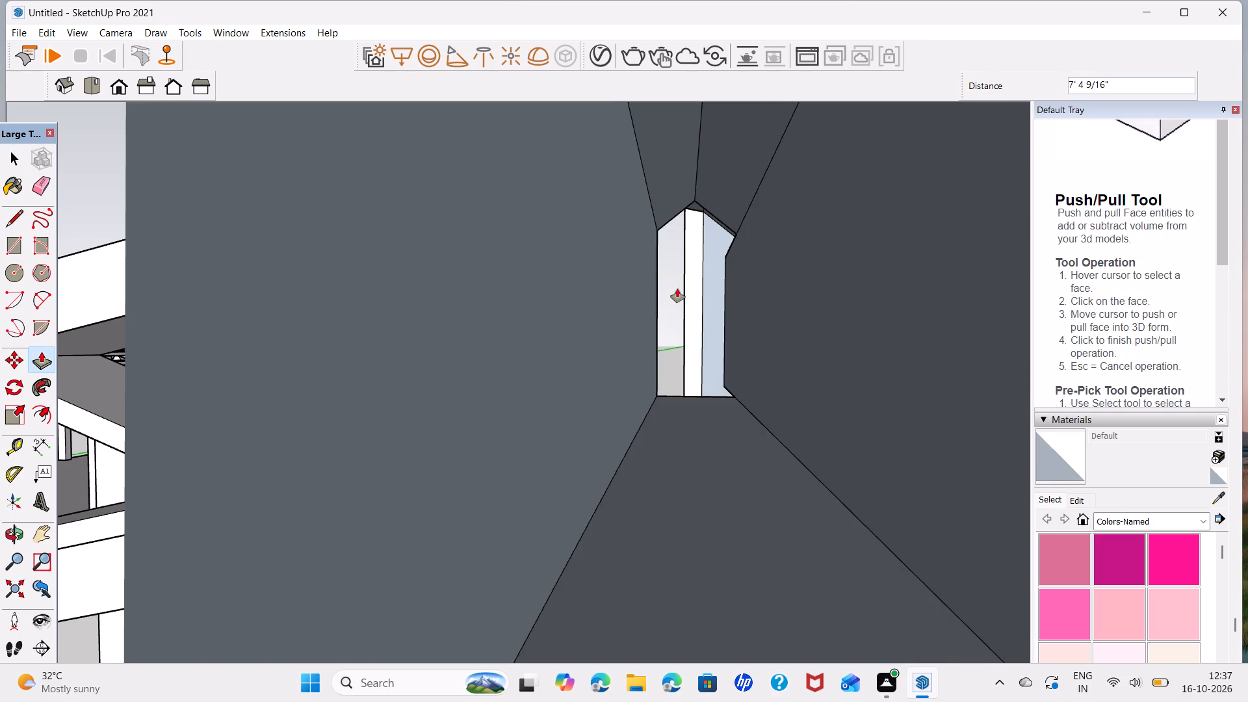
{"action": "left_click", "coordinate": [720, 337]}
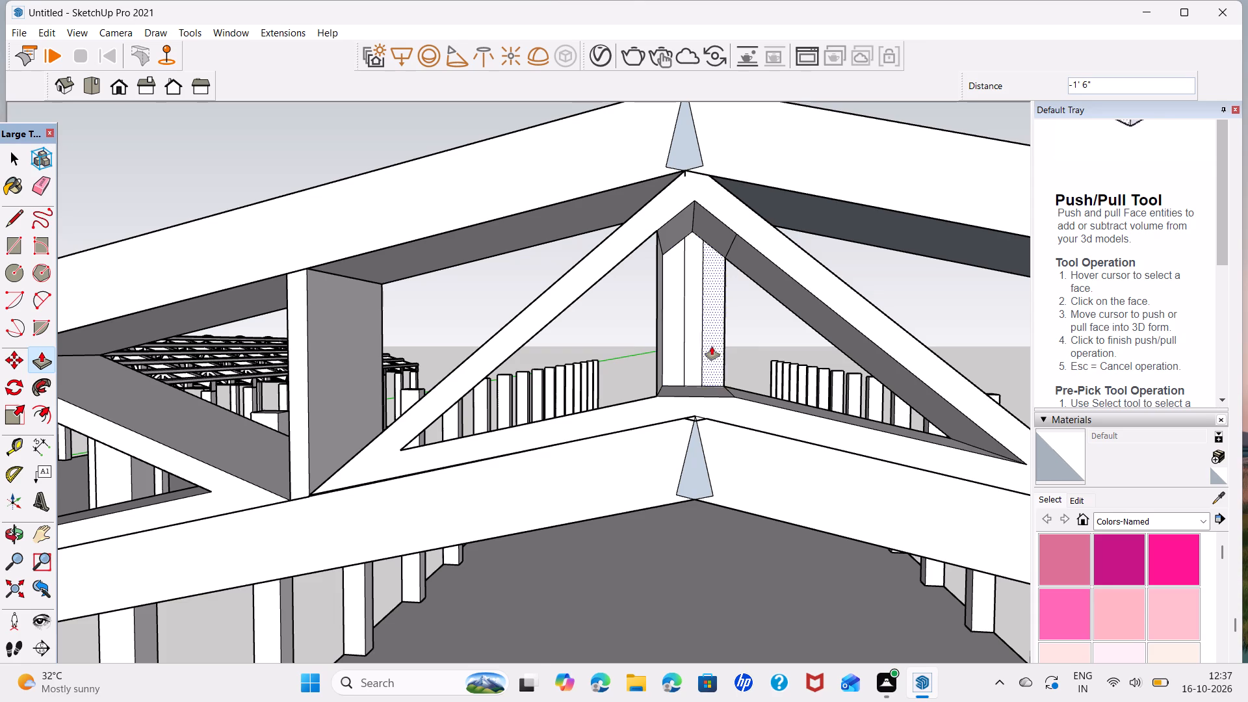
Delete the leftover faces and vertical edges of the central post behind the opening under the ridge.
{"action": "key", "text": "space"}
{"action": "left_click", "coordinate": [711, 350]}
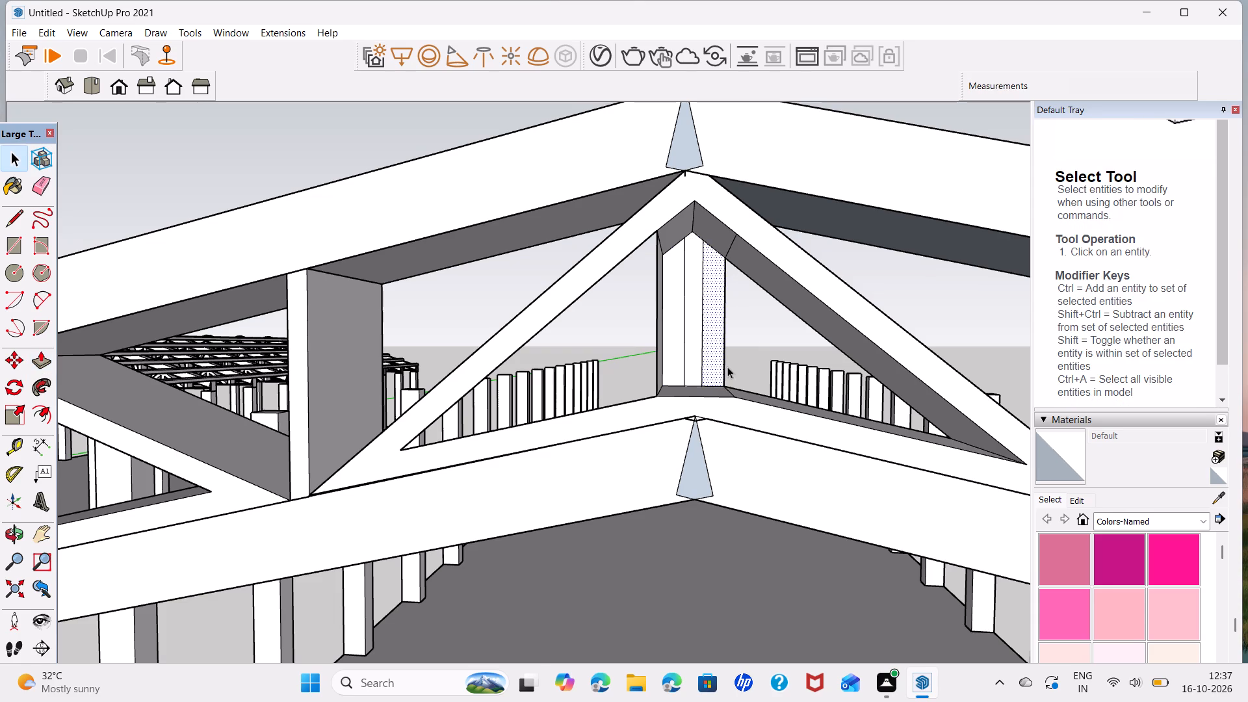
{"action": "left_click", "coordinate": [724, 364]}
{"action": "key", "text": "Delete"}
{"action": "left_click", "coordinate": [703, 347]}
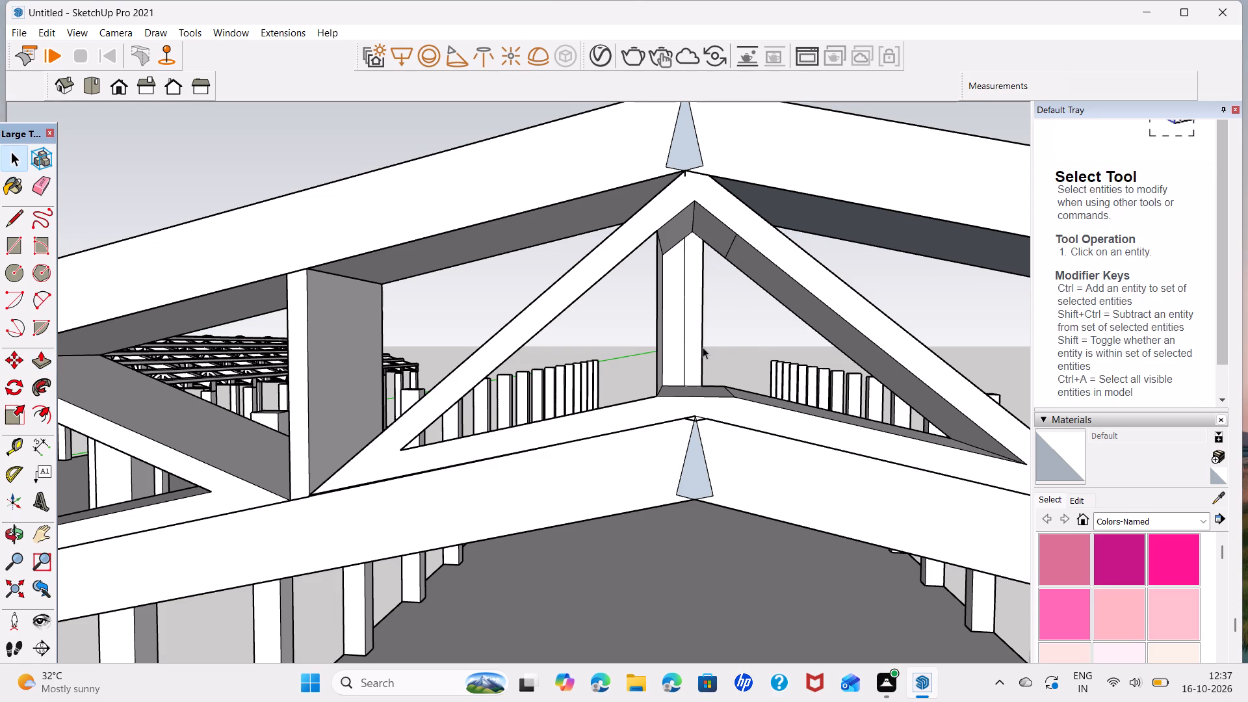
{"action": "key", "text": "Delete"}
{"action": "left_click", "coordinate": [686, 333]}
{"action": "key", "text": "Delete"}
{"action": "left_click", "coordinate": [661, 315]}
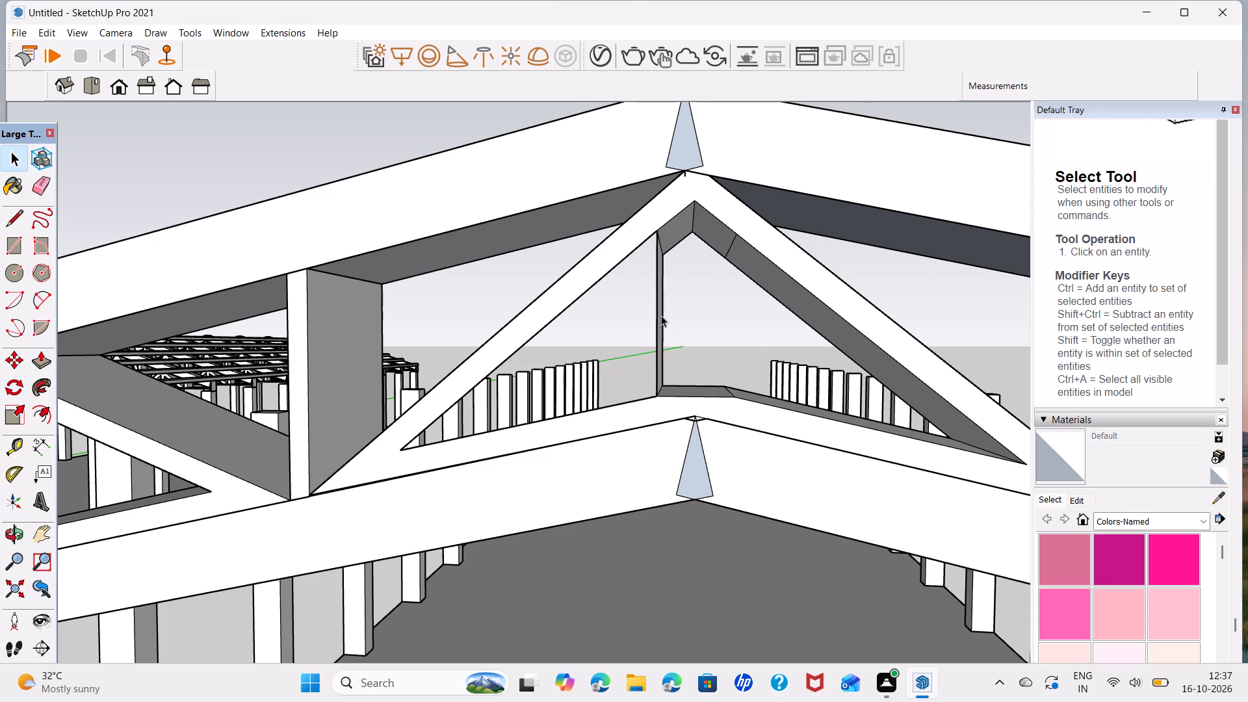
{"action": "key", "text": "Delete"}
{"action": "left_click", "coordinate": [657, 312]}
{"action": "key", "text": "Delete"}
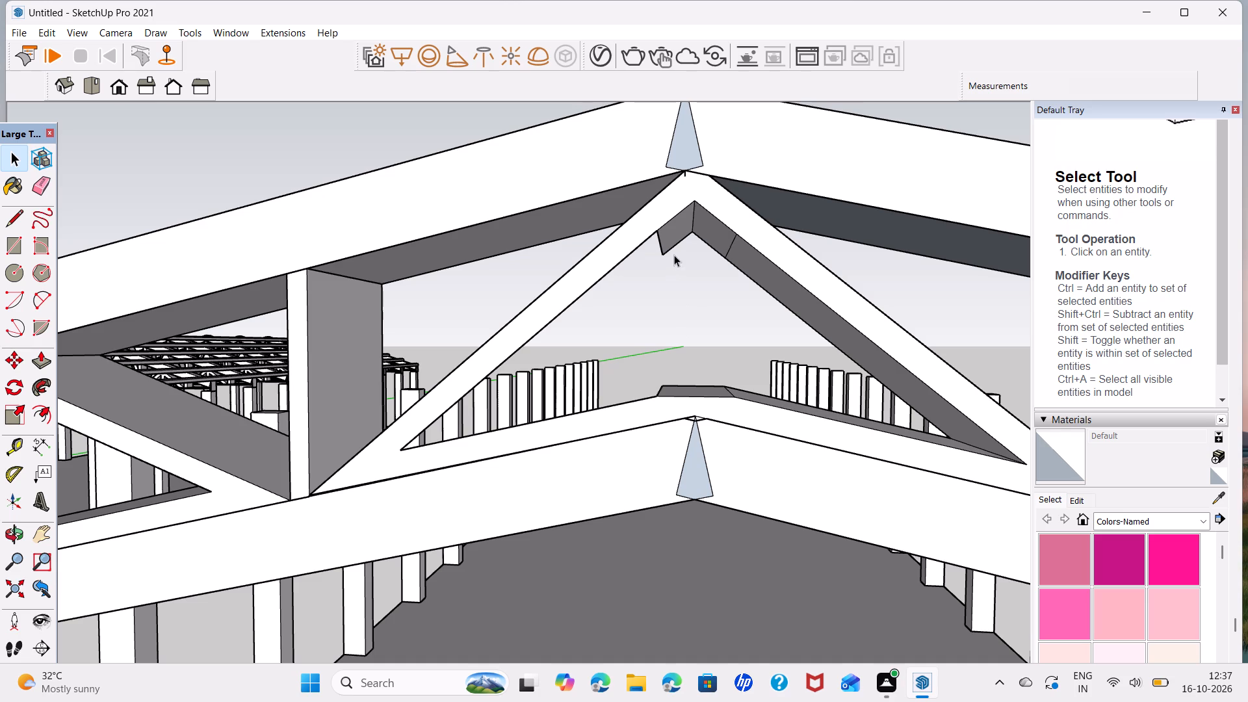
Delete the stray face hanging at the back beneath the ridge peak of the diagonals.
{"action": "middle_click_drag", "start_coordinate": [681, 231], "coordinate": [531, 202]}
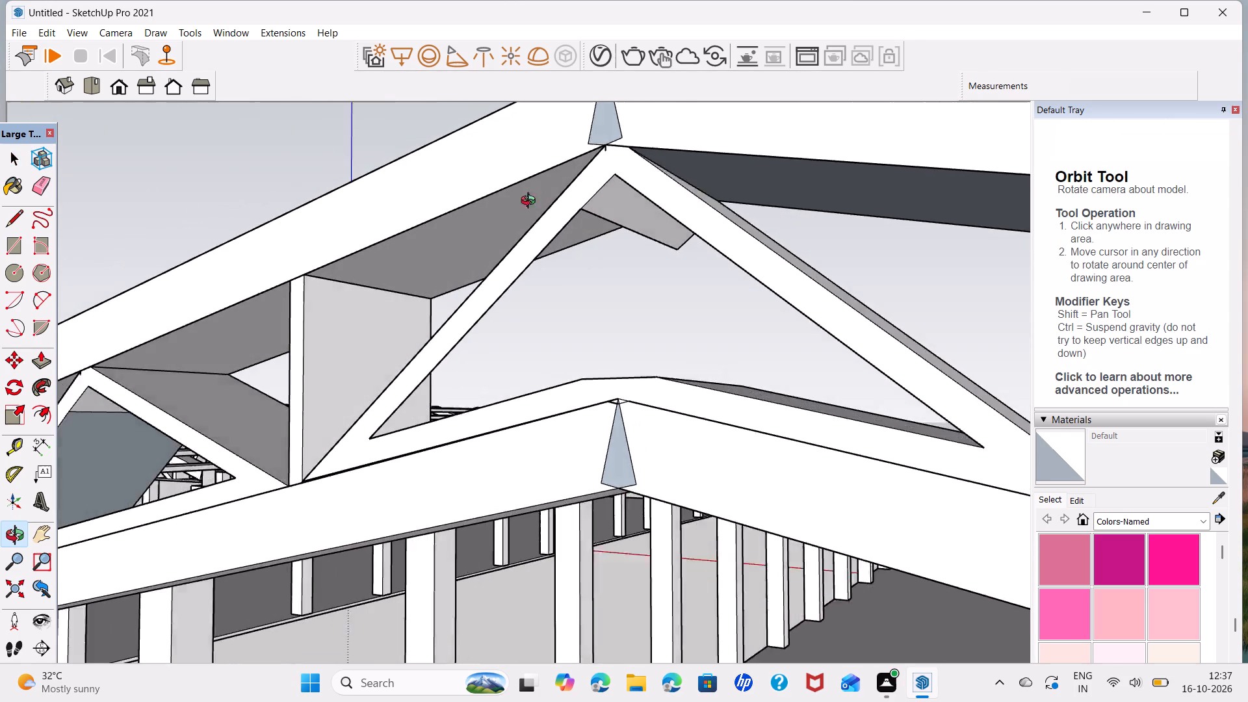
{"action": "middle_click_drag", "start_coordinate": [531, 202], "coordinate": [582, 240]}
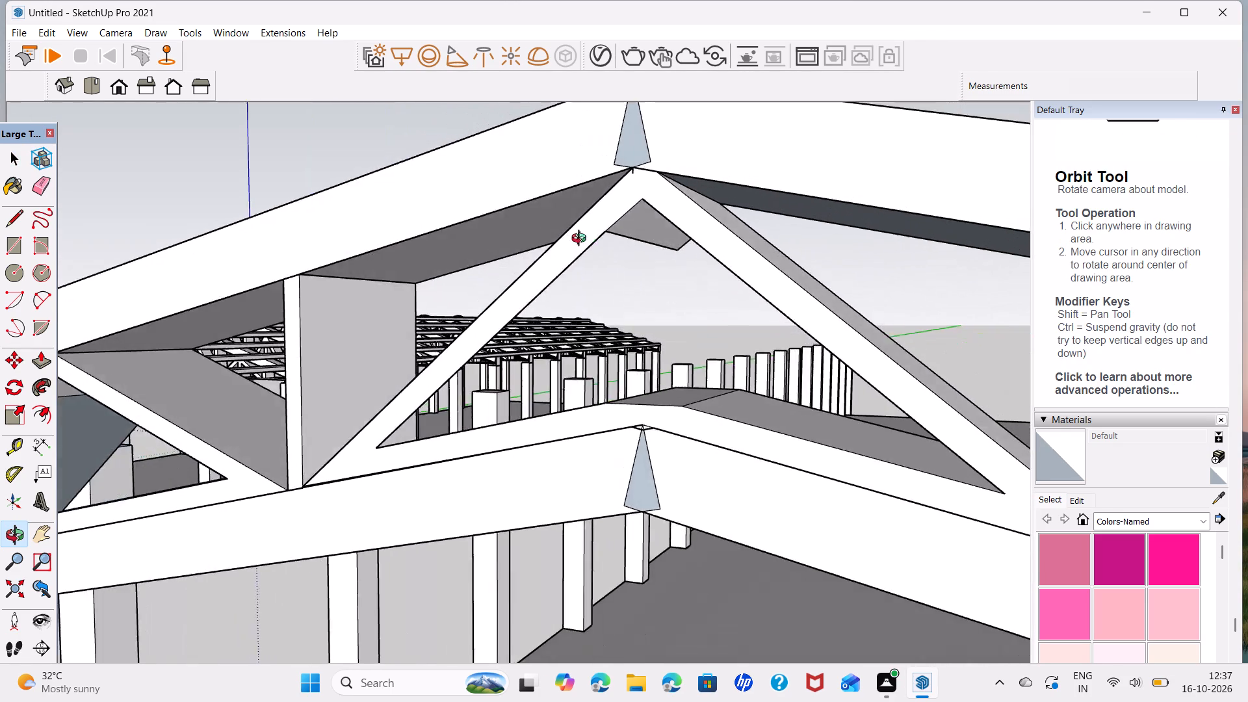
{"action": "middle_click_drag", "start_coordinate": [582, 240], "coordinate": [627, 237]}
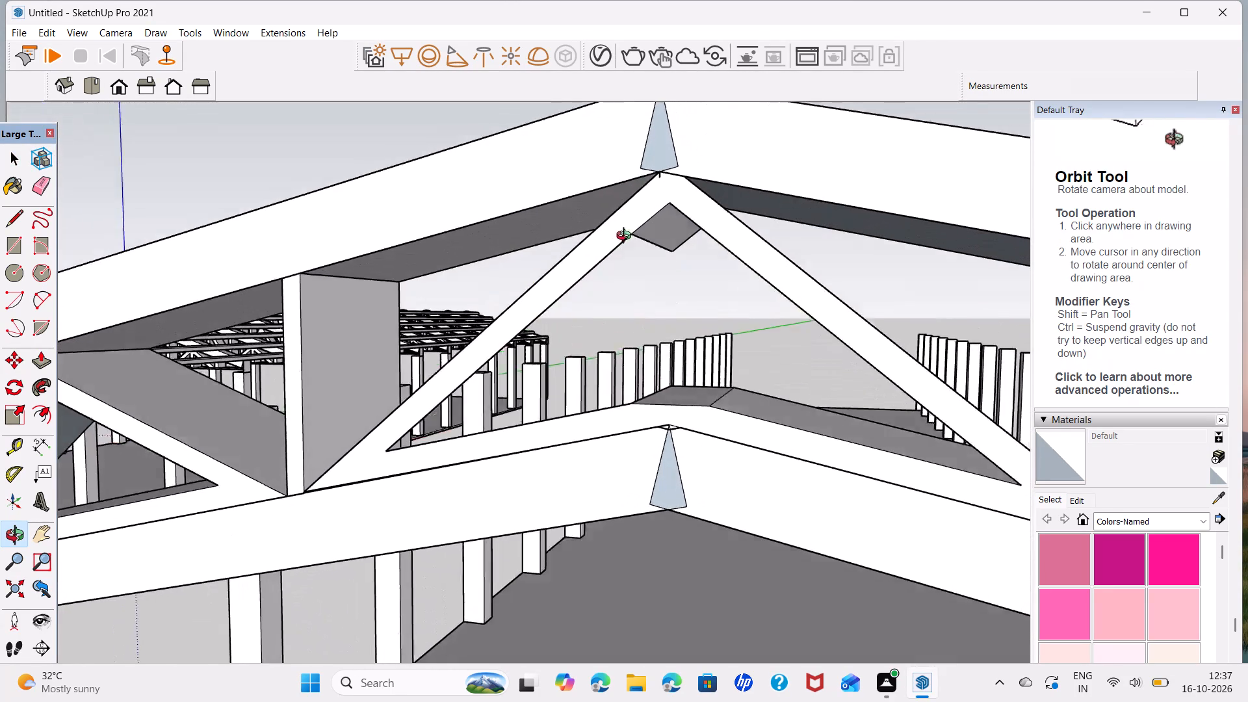
{"action": "middle_click_drag", "start_coordinate": [627, 237], "coordinate": [629, 230]}
{"action": "left_click", "coordinate": [668, 233]}
{"action": "key", "text": "Delete"}
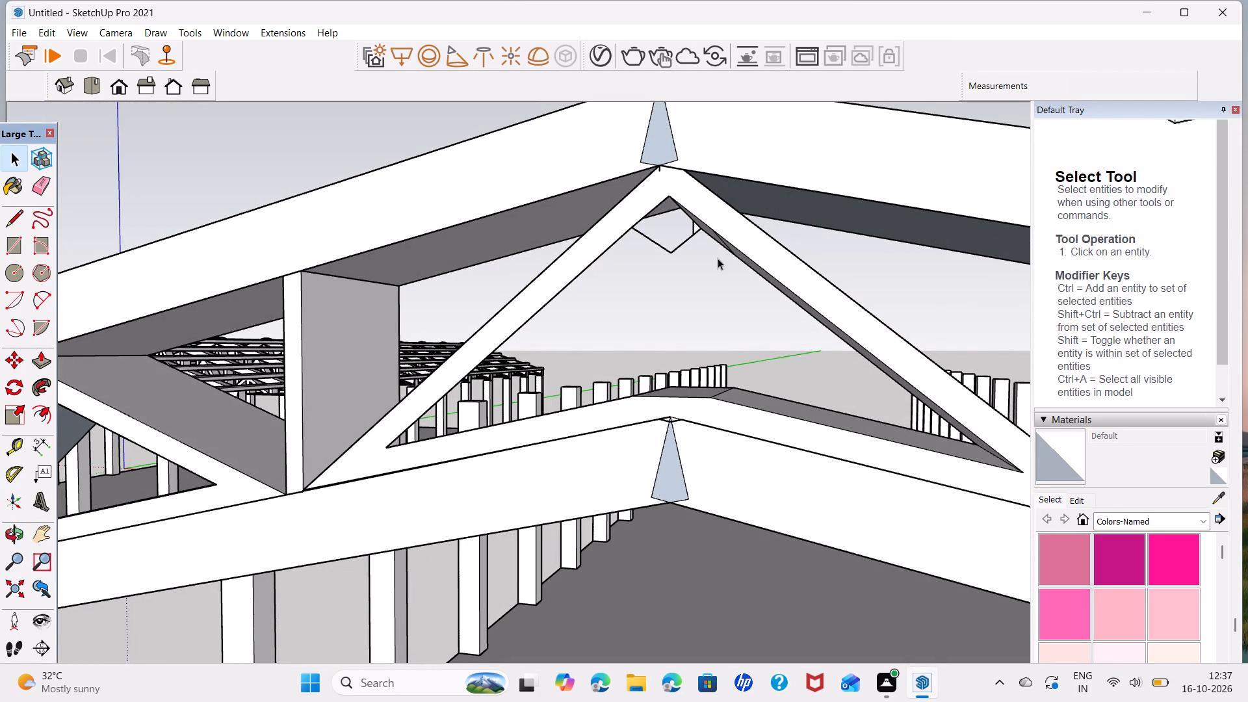
Delete the loose edges left hanging beneath the ridge peak where the stray face was.
{"action": "middle_click_drag", "start_coordinate": [718, 258], "coordinate": [761, 274]}
{"action": "scroll", "coordinate": [757, 356], "scroll_direction": "down", "scroll_amount": 6}
{"action": "scroll", "coordinate": [874, 428], "scroll_direction": "up", "scroll_amount": 11}
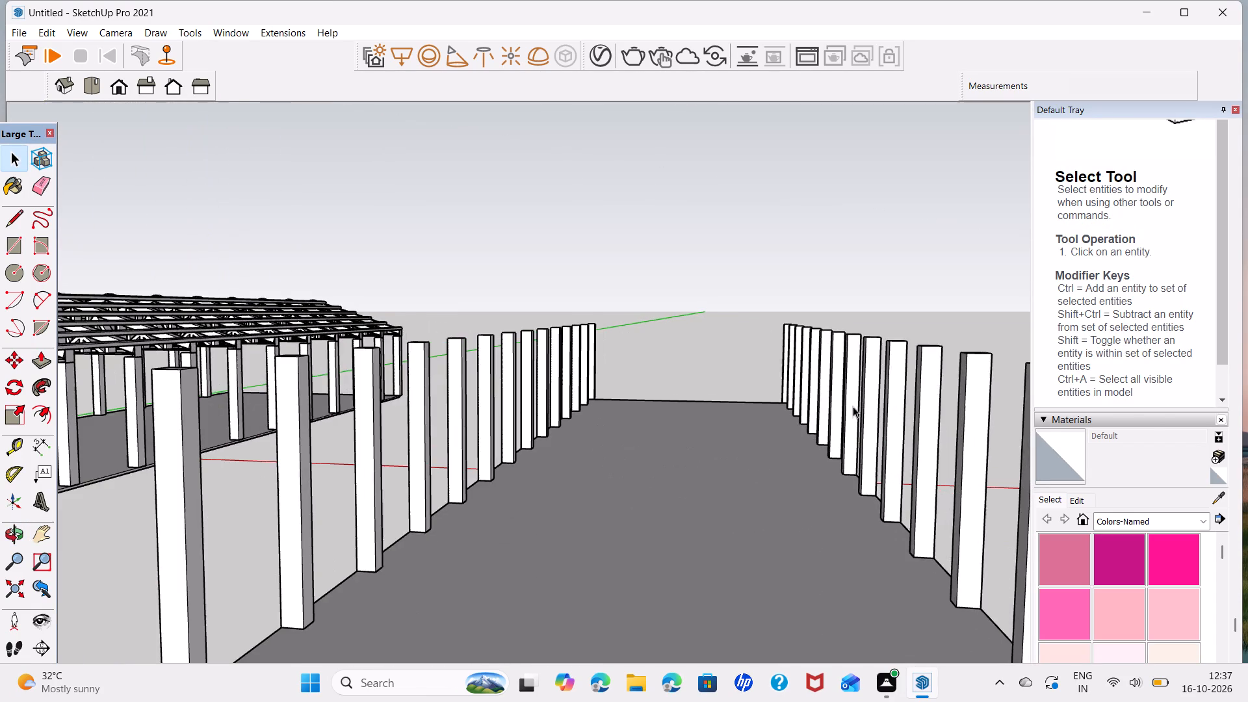
{"action": "scroll", "coordinate": [842, 424], "scroll_direction": "down", "scroll_amount": 4}
{"action": "middle_click_drag", "start_coordinate": [790, 467], "coordinate": [801, 320]}
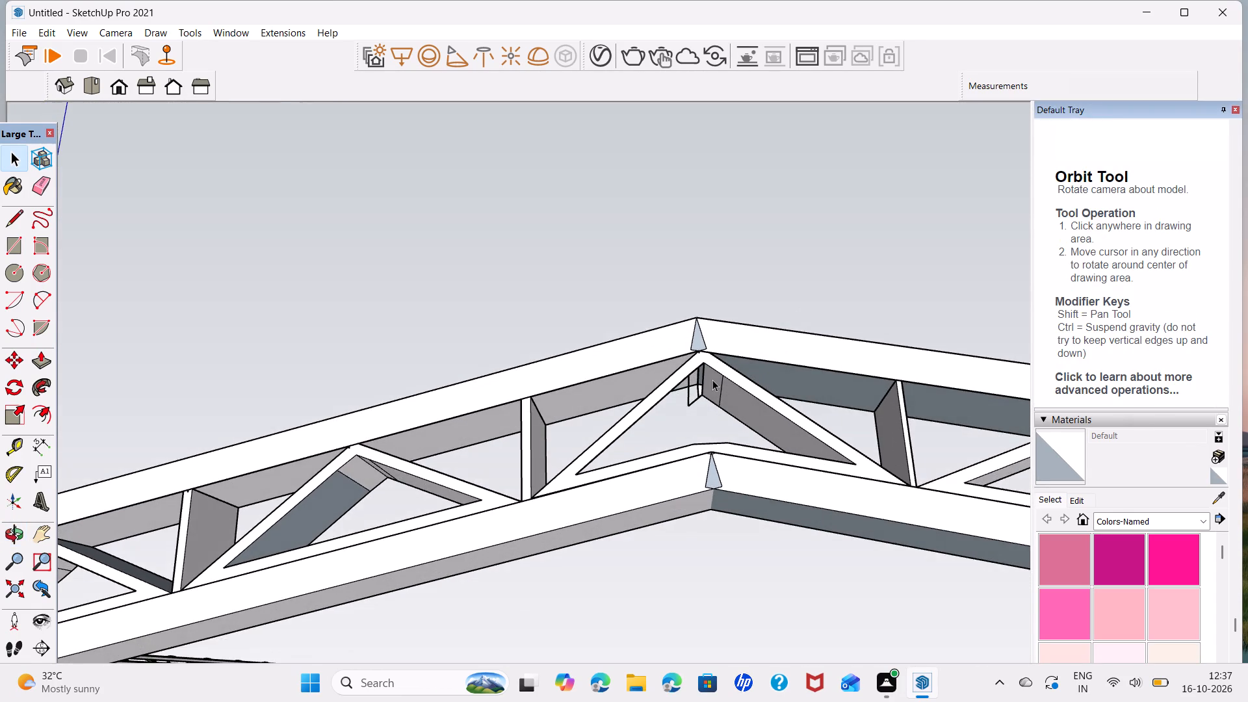
{"action": "scroll", "coordinate": [712, 380], "scroll_direction": "up", "scroll_amount": 3}
{"action": "left_click", "coordinate": [691, 381]}
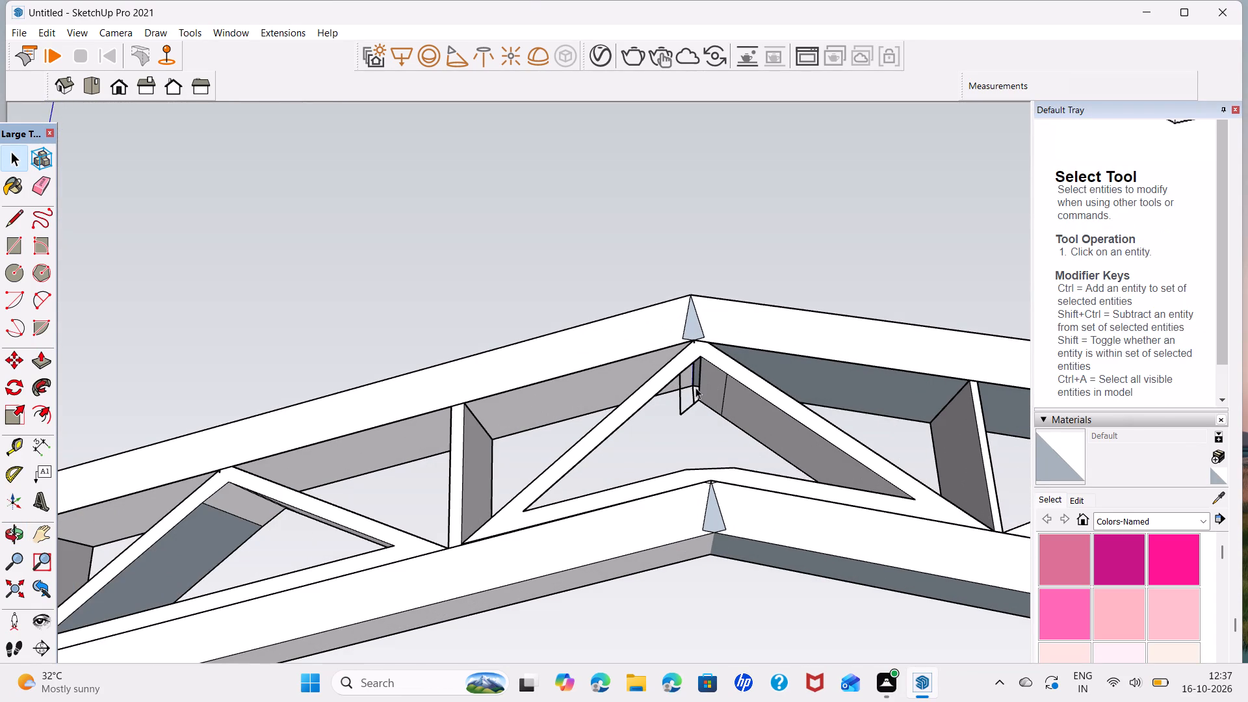
{"action": "key", "text": "Delete"}
{"action": "key", "text": "ctrl+z"}
{"action": "left_click", "coordinate": [695, 396]}
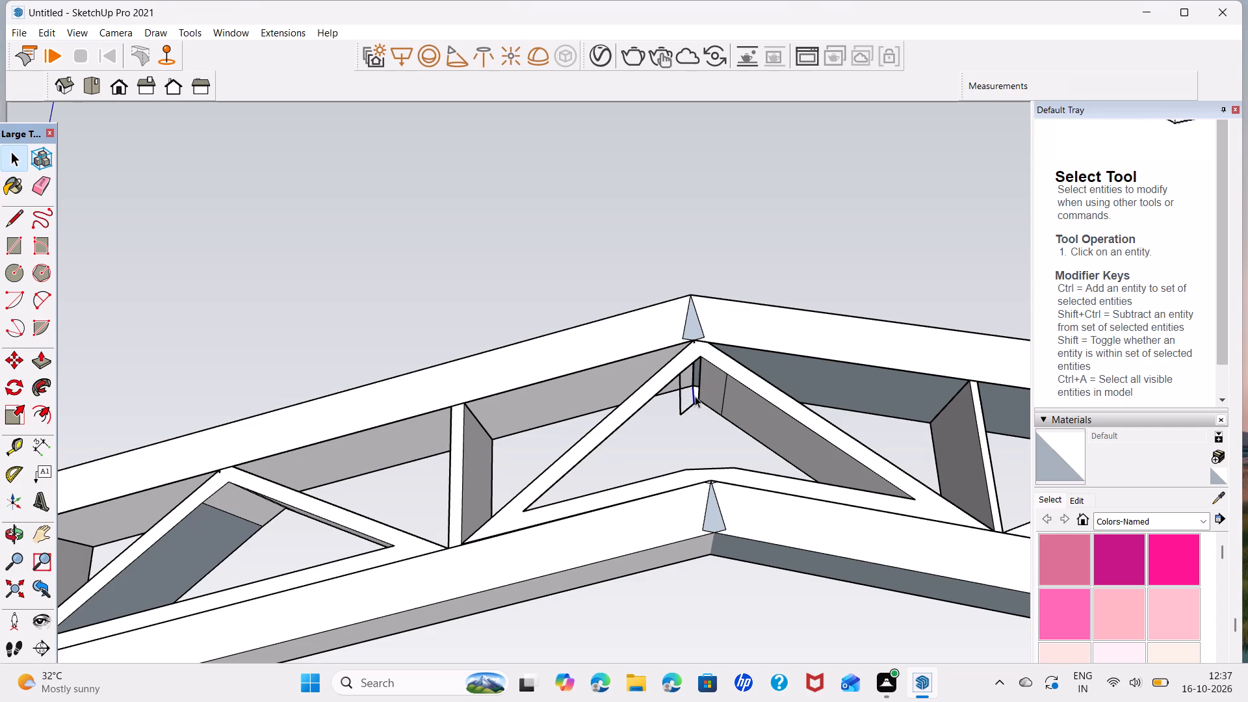
{"action": "key", "text": "Delete"}
{"action": "left_click", "coordinate": [691, 404]}
{"action": "key", "text": "Delete"}
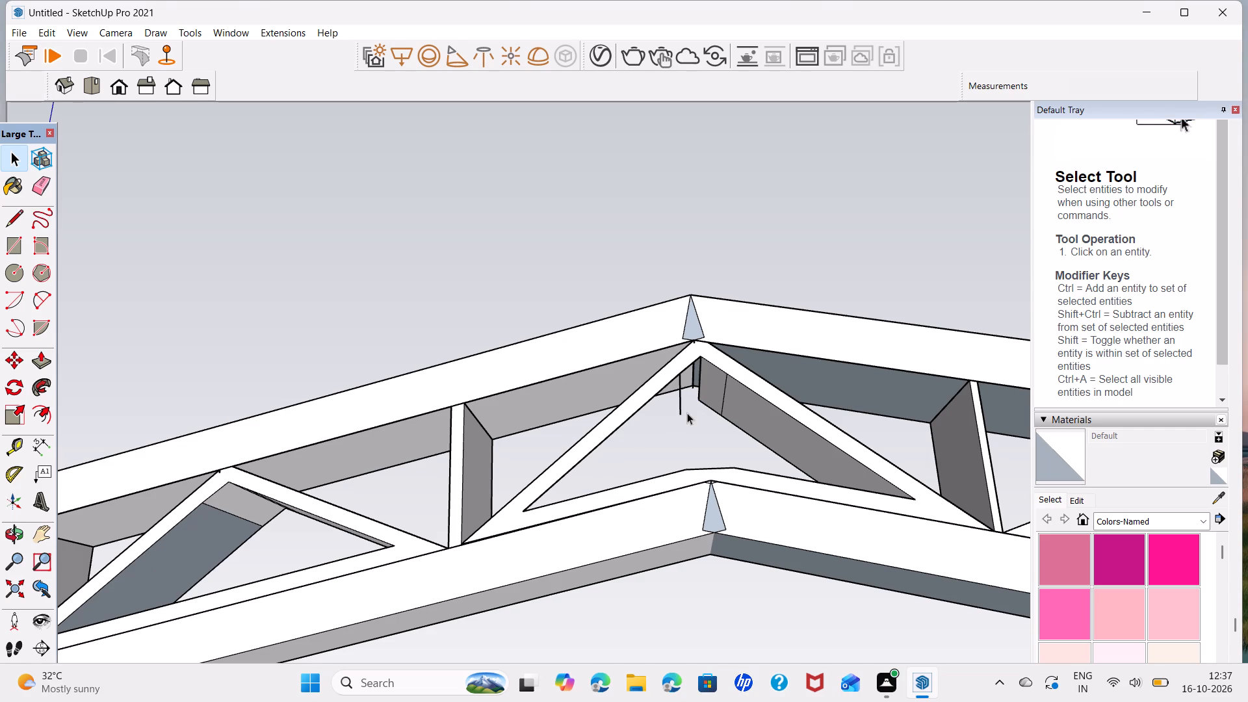
{"action": "left_click", "coordinate": [678, 402]}
{"action": "key", "text": "Delete"}
Delete the two vertical seam edges on the front of the first diagonal-peak post past the ridge, on the slope with the remaining posts.
{"action": "scroll", "coordinate": [722, 449], "scroll_direction": "down", "scroll_amount": 2}
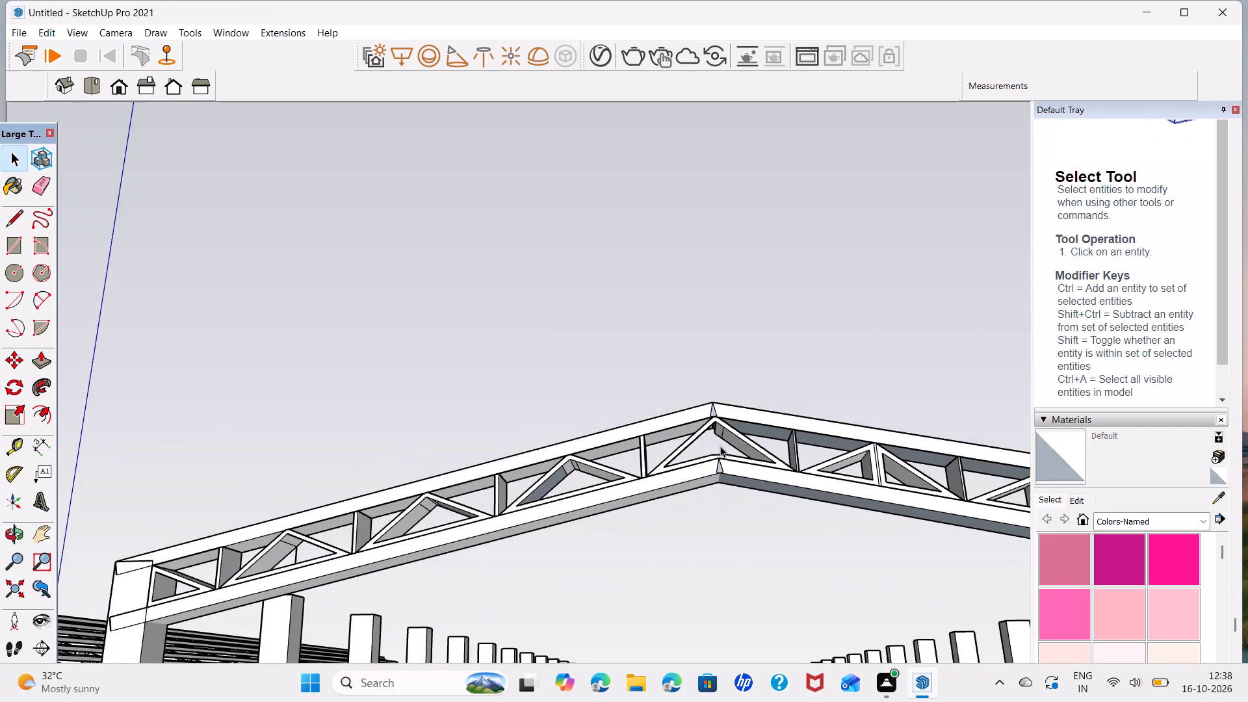
{"action": "middle_click_drag", "start_coordinate": [716, 436], "coordinate": [680, 557]}
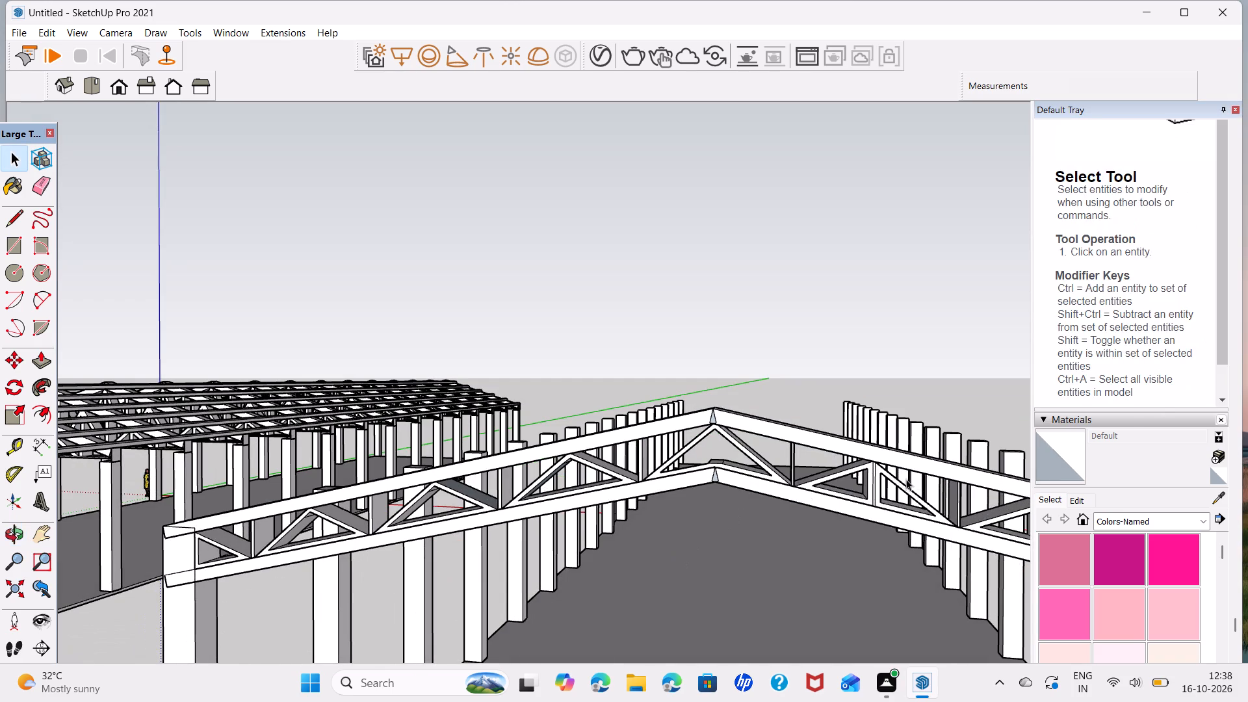
{"action": "middle_click_drag", "start_coordinate": [907, 478], "coordinate": [824, 447], "text": "shift"}
{"action": "scroll", "coordinate": [469, 333], "scroll_direction": "up", "scroll_amount": 6}
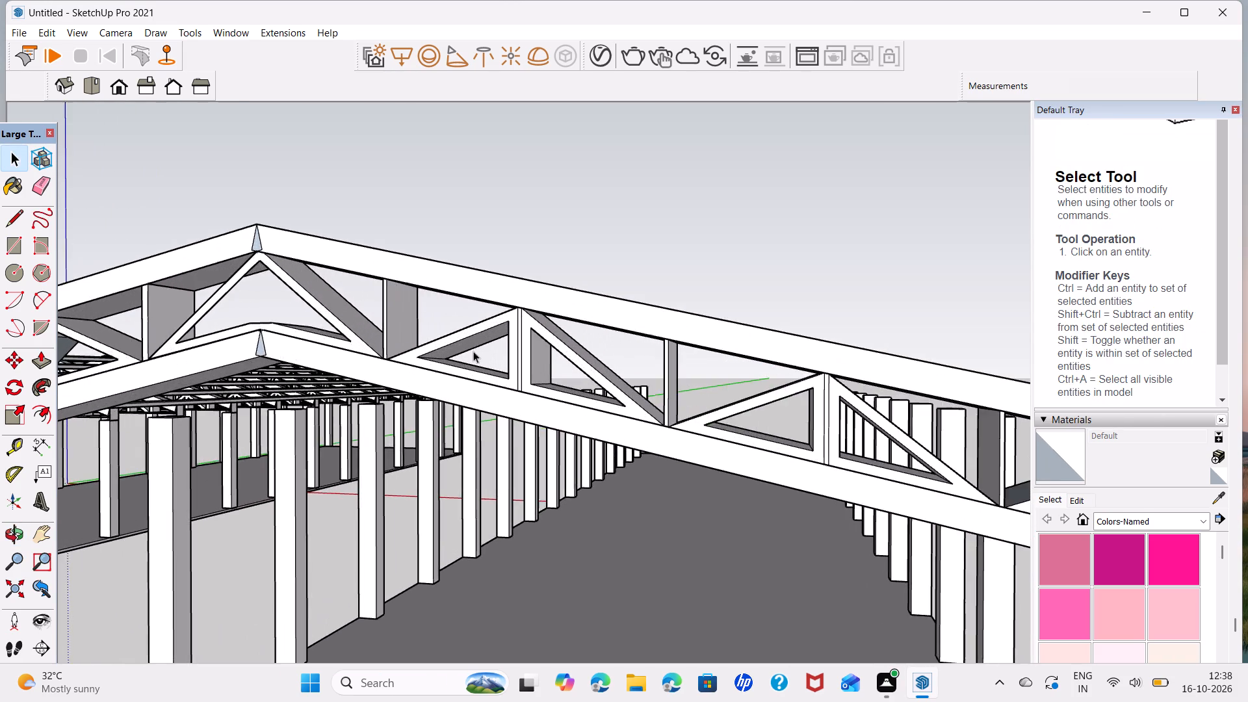
{"action": "scroll", "coordinate": [488, 348], "scroll_direction": "up", "scroll_amount": 4}
{"action": "scroll", "coordinate": [512, 370], "scroll_direction": "down", "scroll_amount": 5}
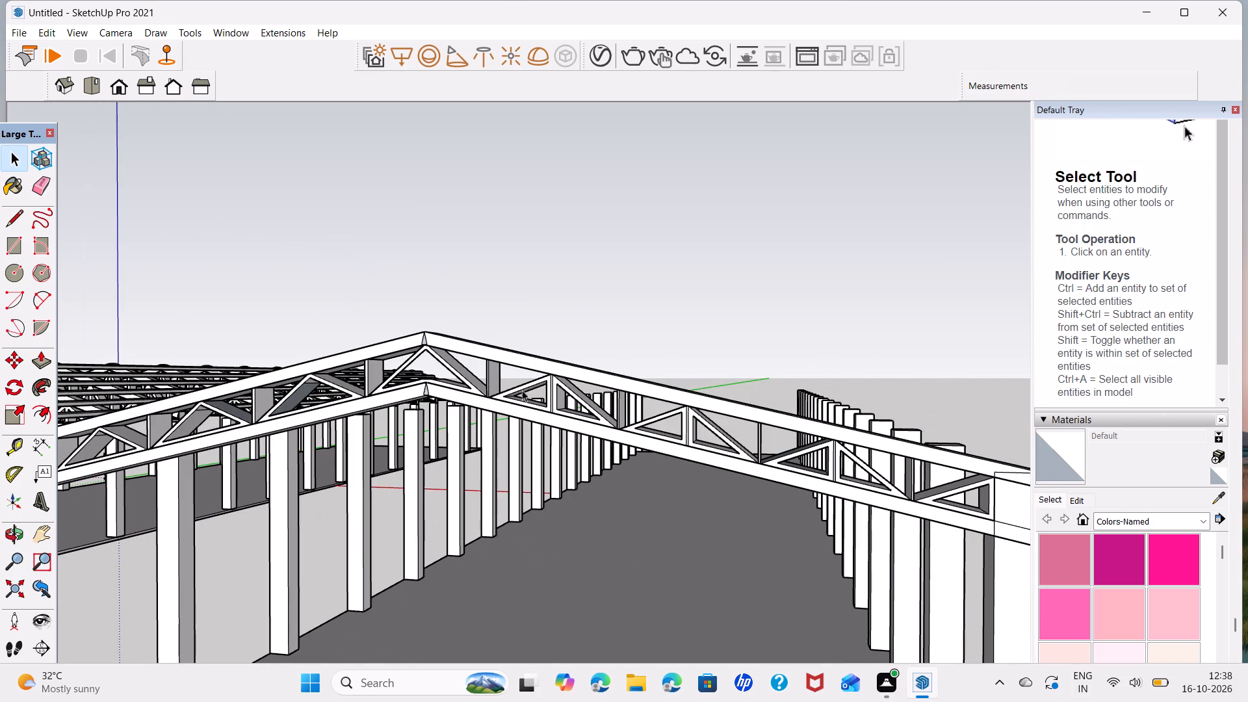
{"action": "scroll", "coordinate": [543, 391], "scroll_direction": "up", "scroll_amount": 3}
{"action": "scroll", "coordinate": [544, 395], "scroll_direction": "down", "scroll_amount": 2}
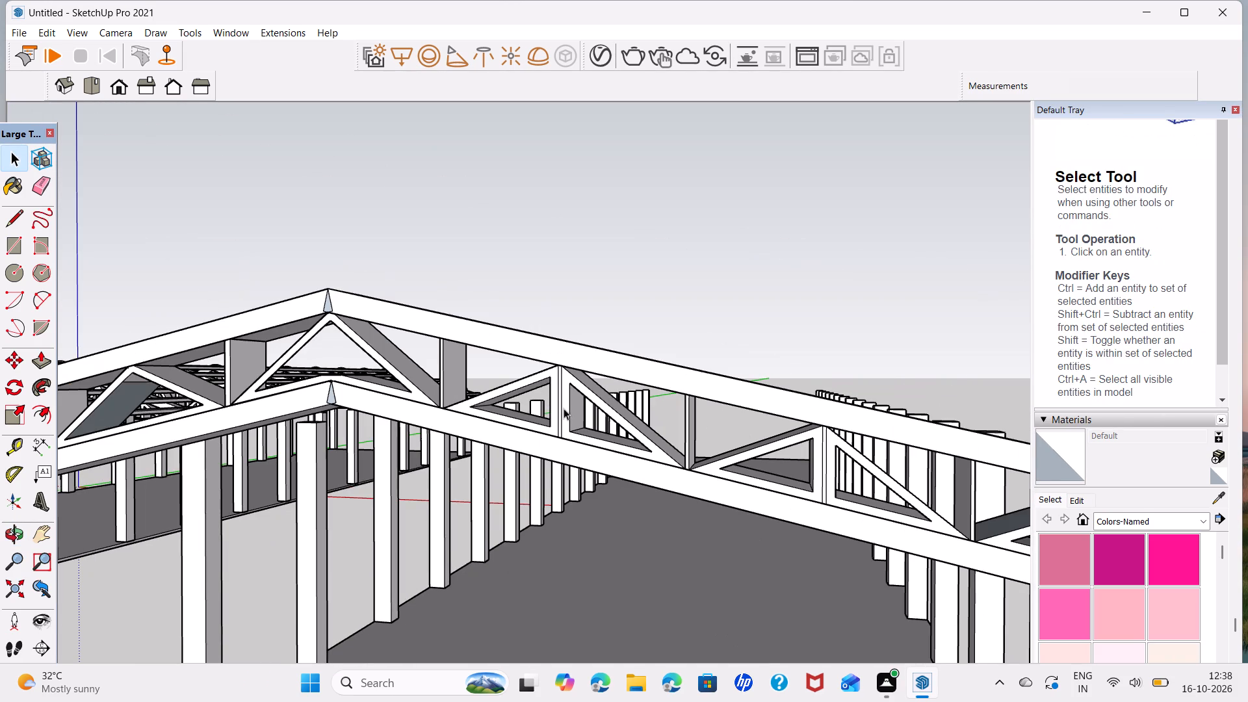
{"action": "scroll", "coordinate": [564, 408], "scroll_direction": "up", "scroll_amount": 2}
{"action": "left_click", "coordinate": [561, 404]}
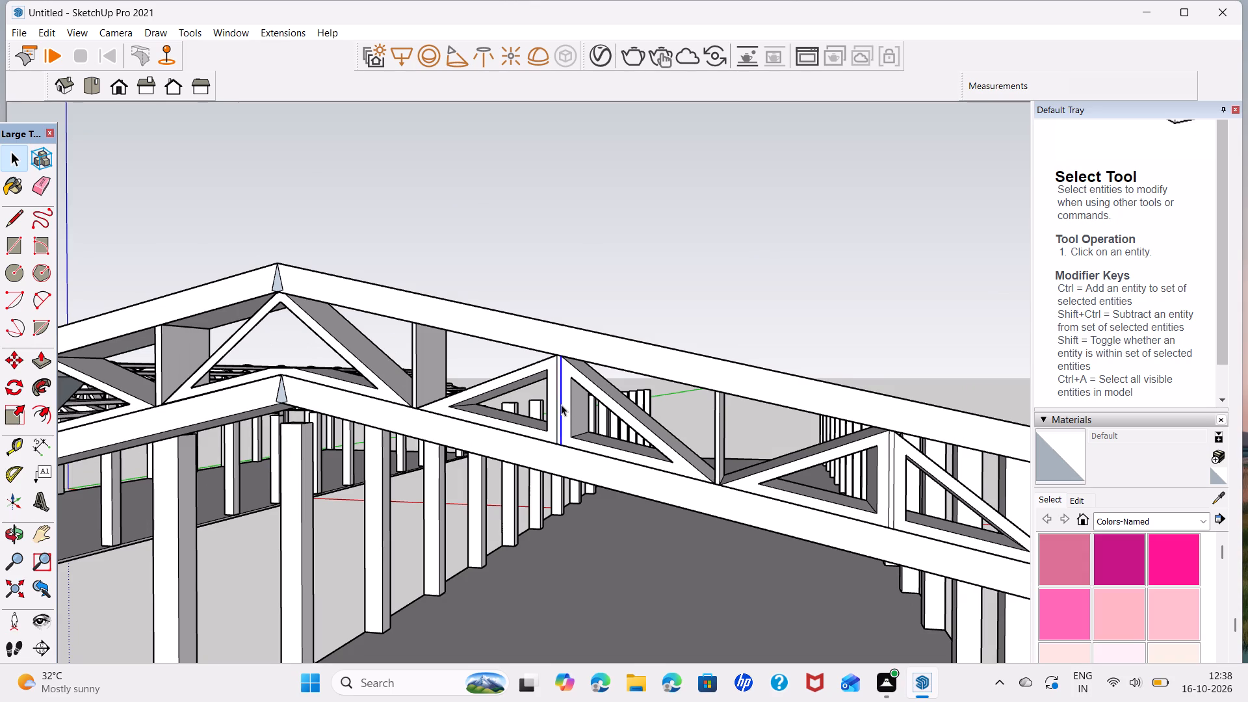
{"action": "key", "text": "Delete"}
{"action": "left_click", "coordinate": [556, 402]}
{"action": "key", "text": "Delete"}
Draw a line about 4 15/16" long across this post's base between the inner corners of the adjoining openings.
{"action": "key", "text": "l"}
{"action": "left_click", "coordinate": [547, 434]}
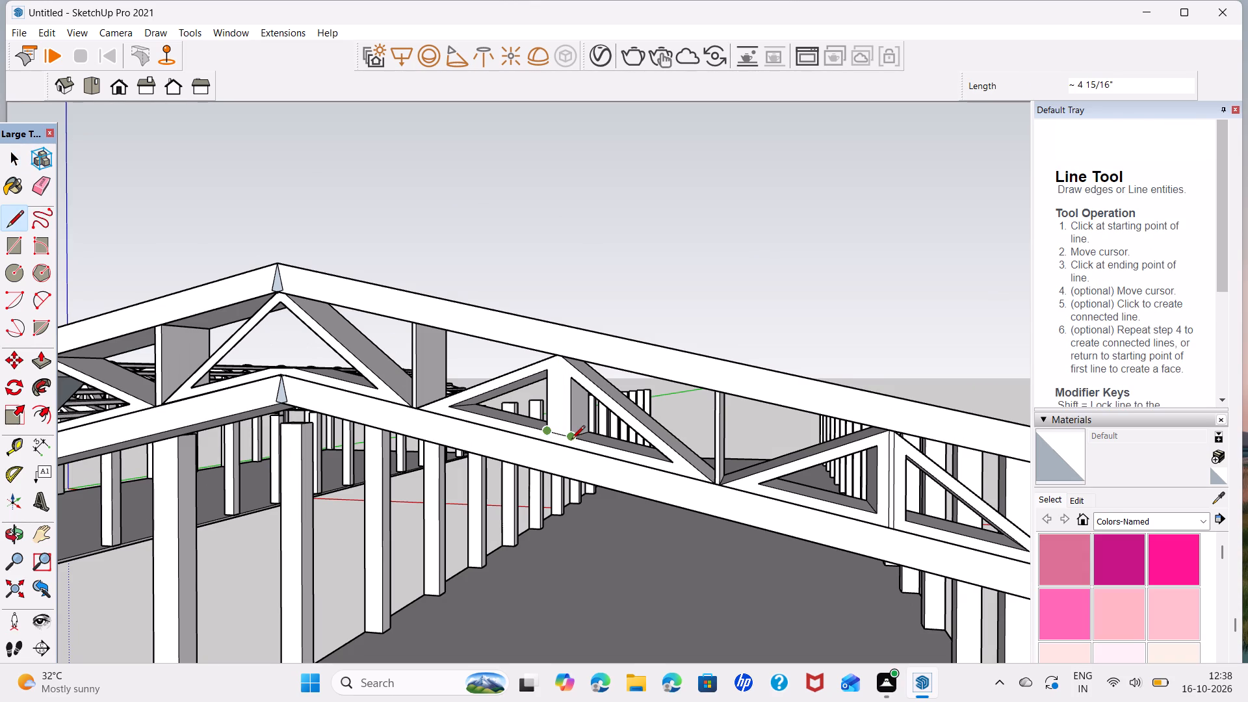
{"action": "left_click", "coordinate": [574, 442]}
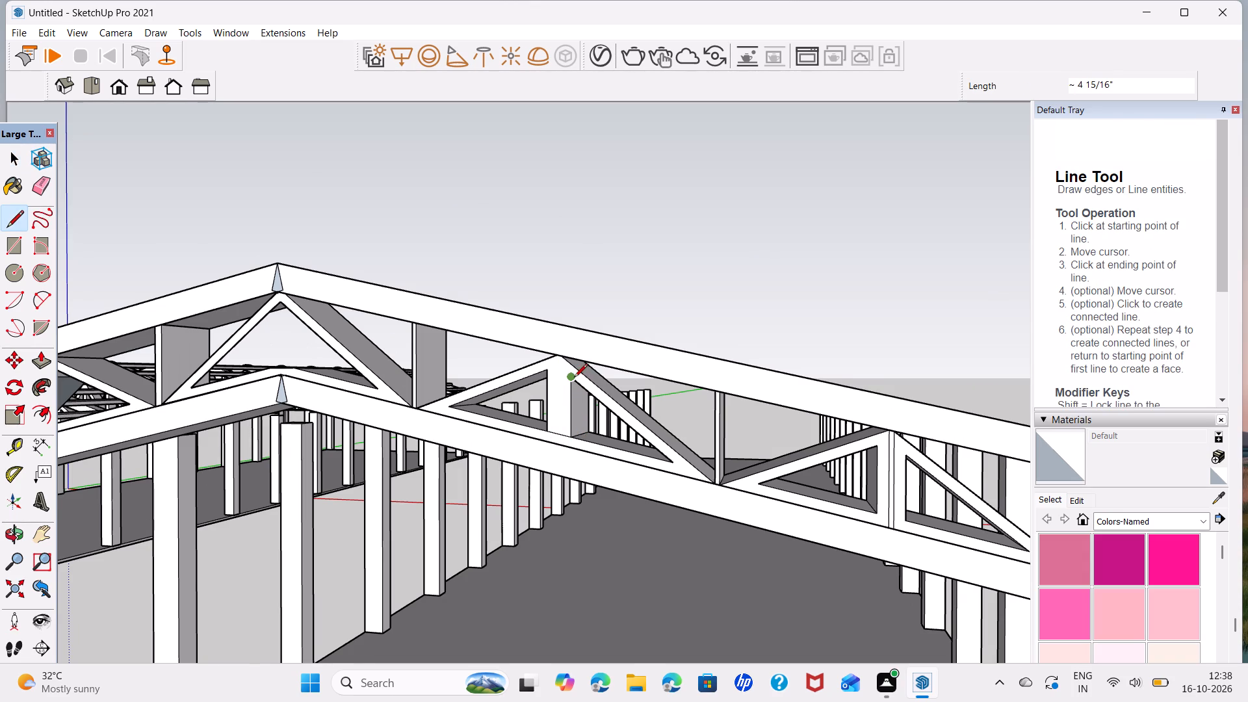
Extend one diagonal's lower edge about 3 13/16" across the post's top, and connect it with a line to the opposite diagonal's inner corner.
{"action": "scroll", "coordinate": [574, 378], "scroll_direction": "up", "scroll_amount": 5}
{"action": "left_click", "coordinate": [572, 376]}
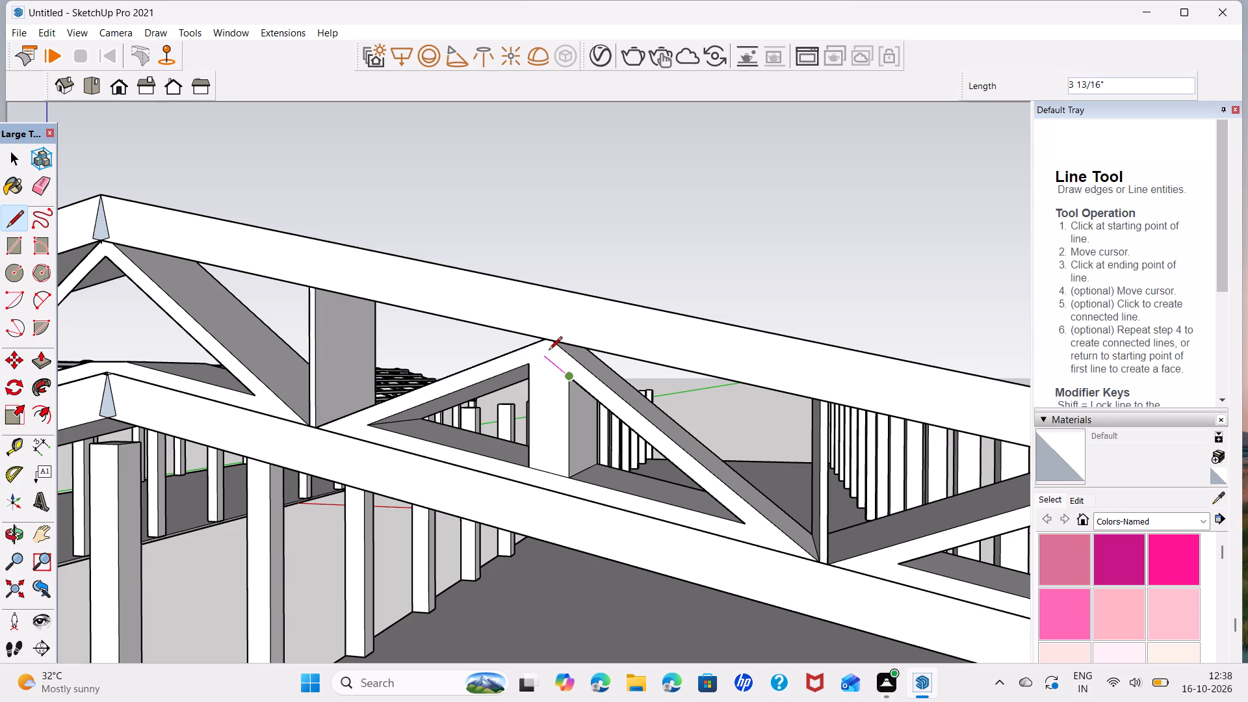
{"action": "left_click", "coordinate": [552, 353]}
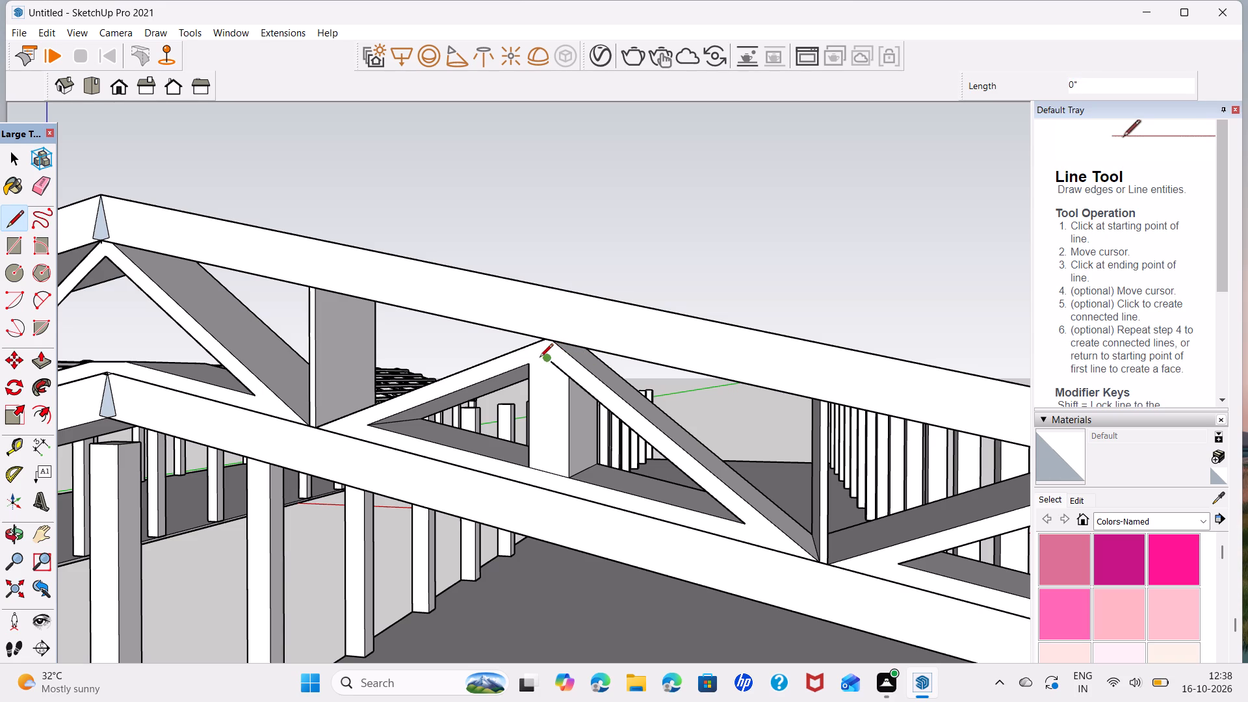
{"action": "left_click", "coordinate": [531, 364]}
Push this post's front face back 1' 6" through the truss depth.
{"action": "key", "text": "space"}
{"action": "left_click", "coordinate": [542, 424]}
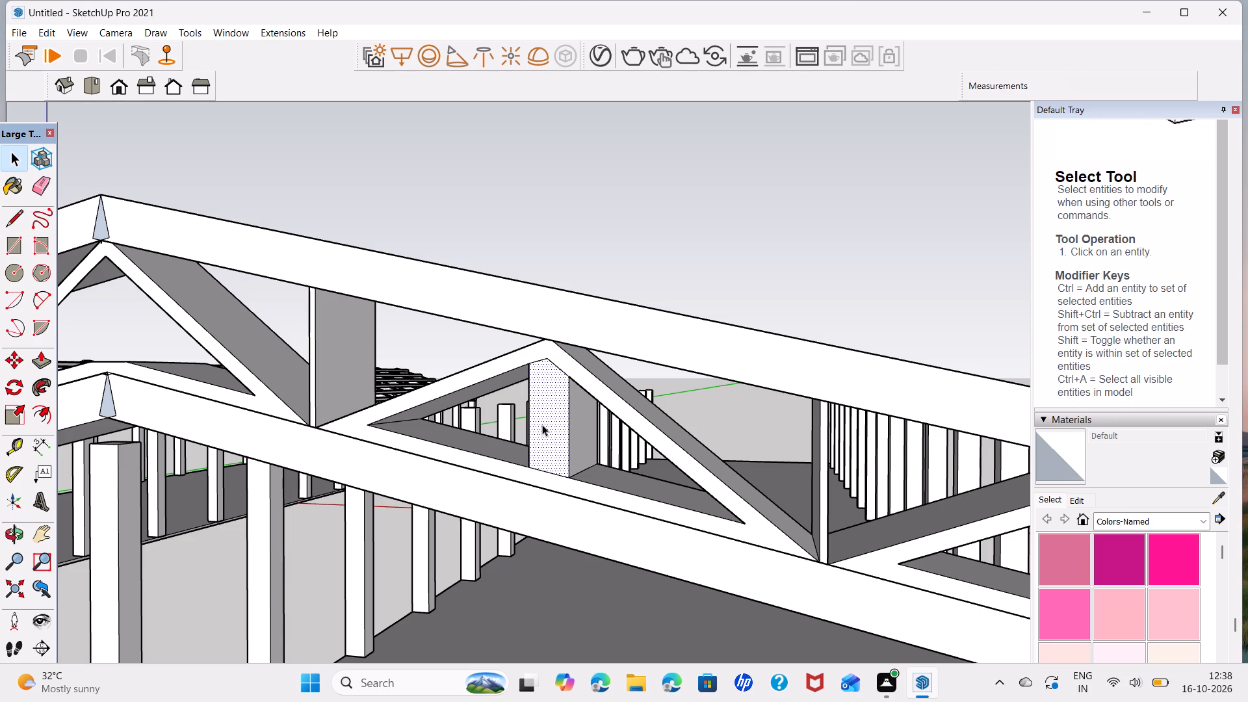
{"action": "key", "text": "p"}
{"action": "left_click", "coordinate": [542, 424]}
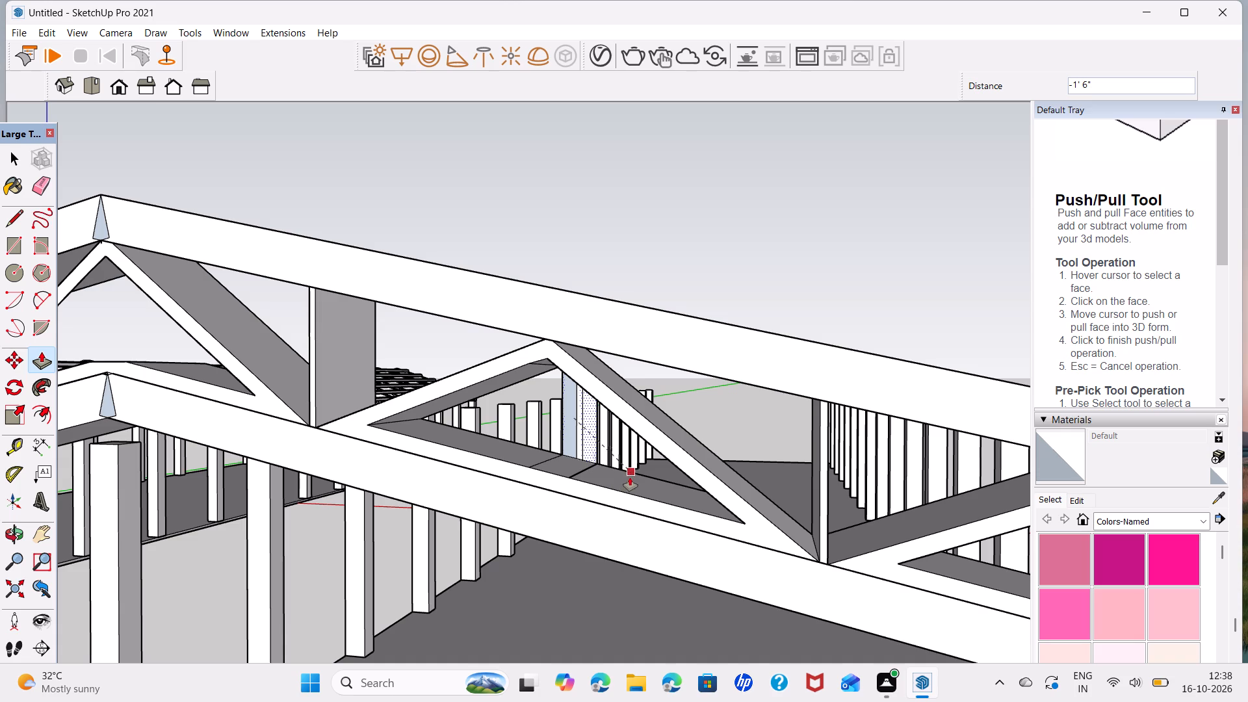
{"action": "left_click", "coordinate": [635, 474]}
Delete the four vertical edges left at the back of this opening, along with the faces they bound.
{"action": "key", "text": "space"}
{"action": "scroll", "coordinate": [588, 437], "scroll_direction": "up", "scroll_amount": 5}
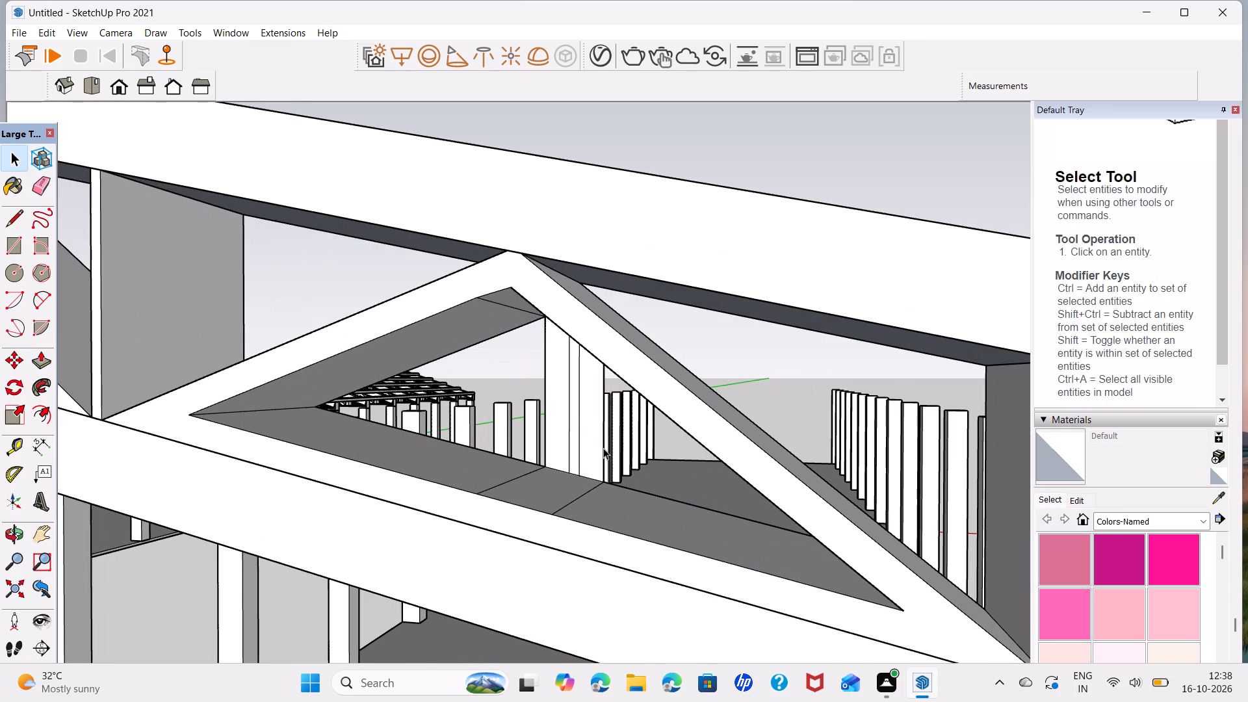
{"action": "left_click", "coordinate": [603, 448]}
{"action": "key", "text": "Delete"}
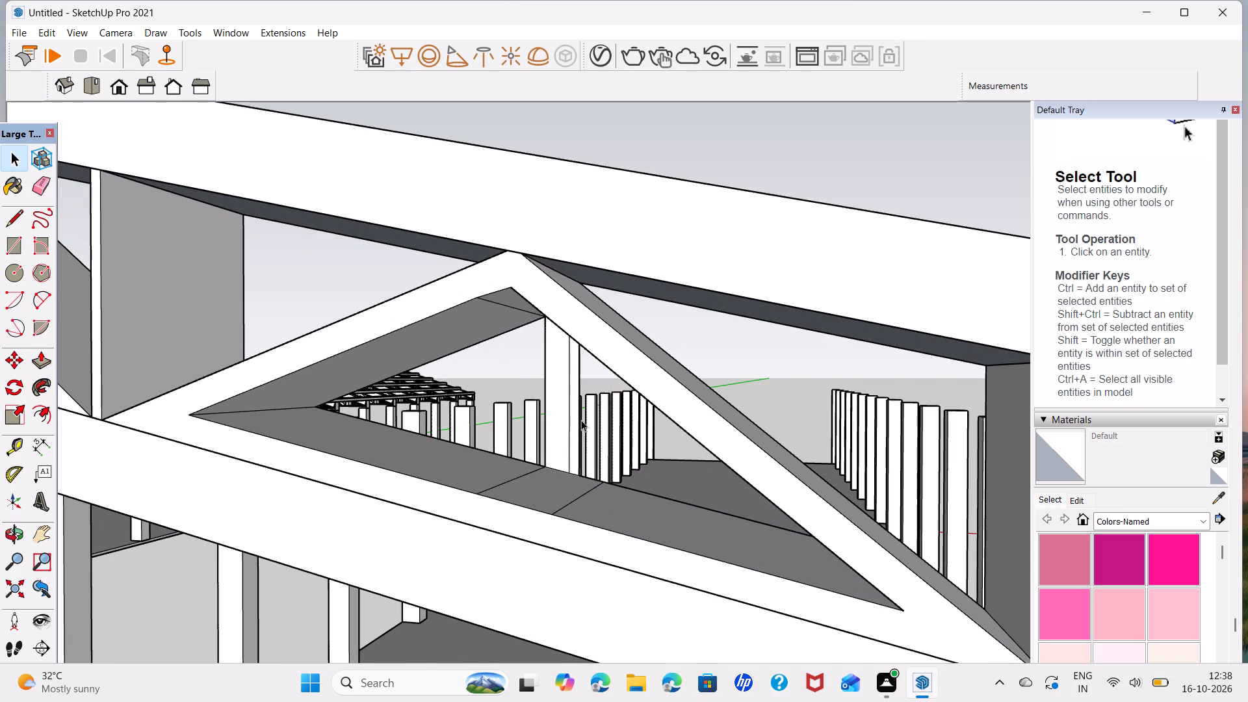
{"action": "left_click", "coordinate": [578, 415]}
{"action": "key", "text": "Delete"}
{"action": "left_click", "coordinate": [569, 402]}
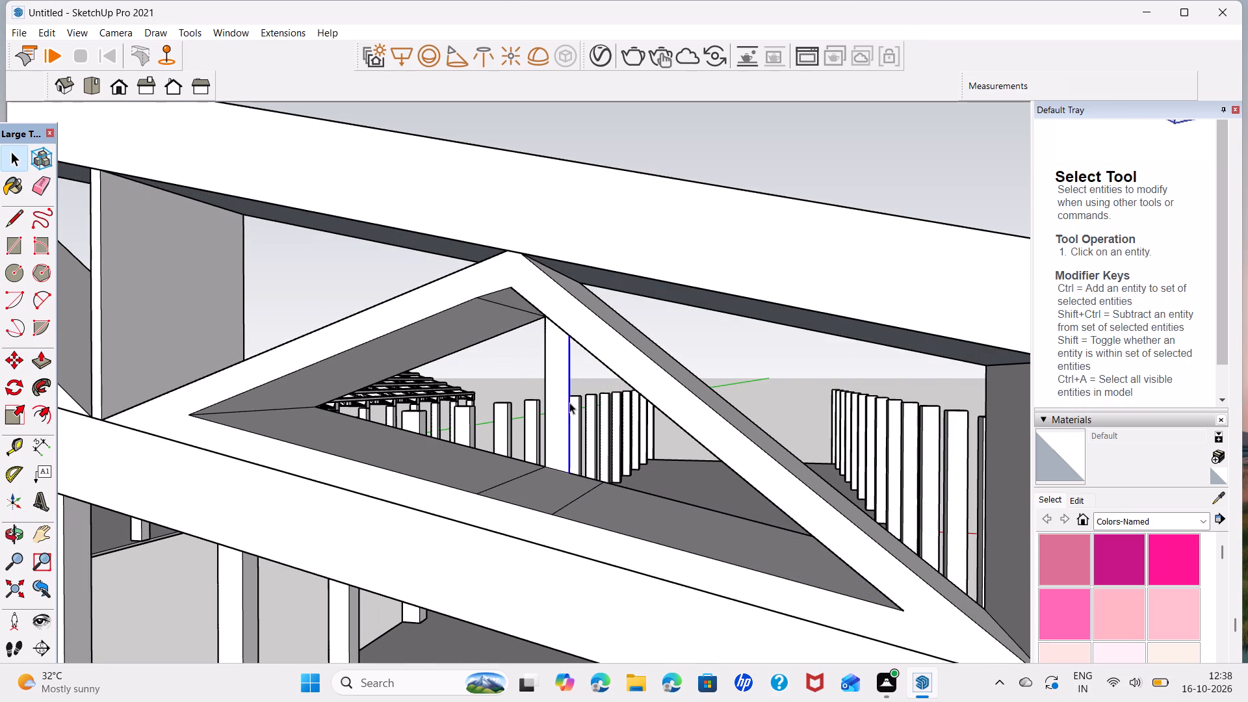
{"action": "key", "text": "Delete"}
{"action": "left_click", "coordinate": [547, 376]}
{"action": "key", "text": "Delete"}
Delete the two seam edges left across the bottom chord's upper face in the opening just cleared of its post.
{"action": "scroll", "coordinate": [627, 439], "scroll_direction": "down", "scroll_amount": 2}
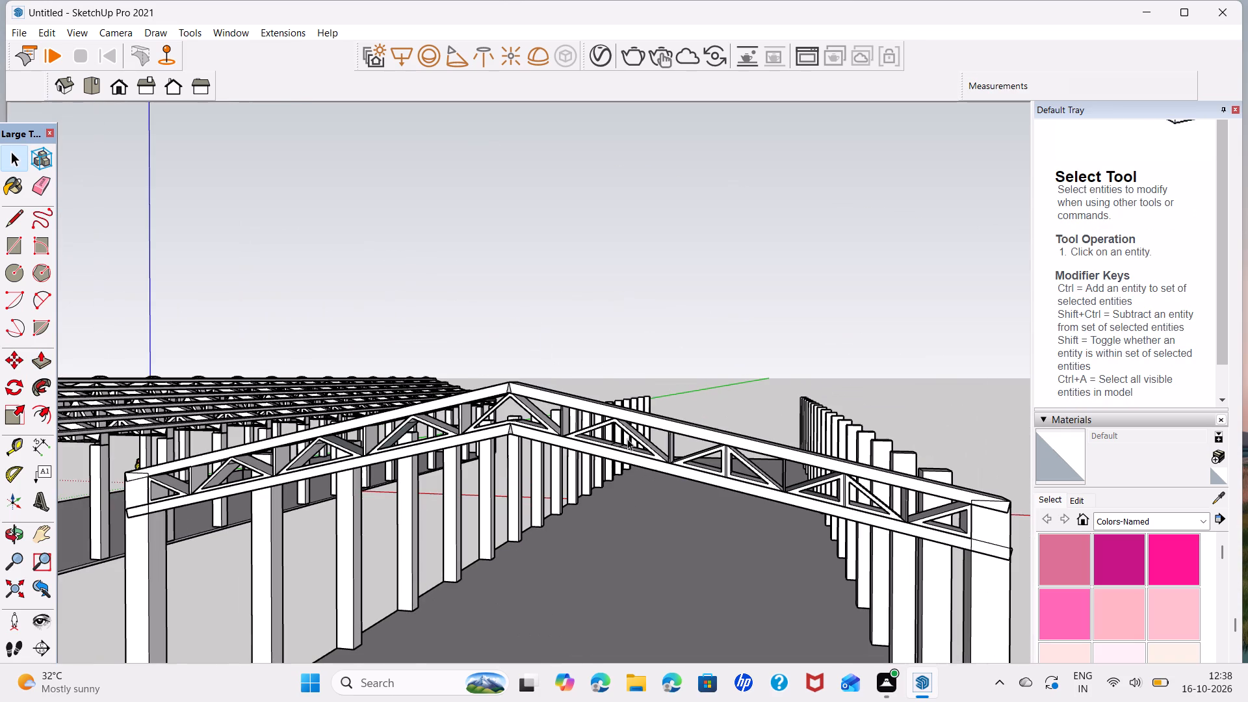
{"action": "scroll", "coordinate": [595, 445], "scroll_direction": "up", "scroll_amount": 6}
{"action": "middle_click_drag", "start_coordinate": [623, 443], "coordinate": [619, 469]}
{"action": "scroll", "coordinate": [623, 458], "scroll_direction": "up", "scroll_amount": 2}
{"action": "left_click", "coordinate": [620, 445]}
{"action": "key", "text": "Delete"}
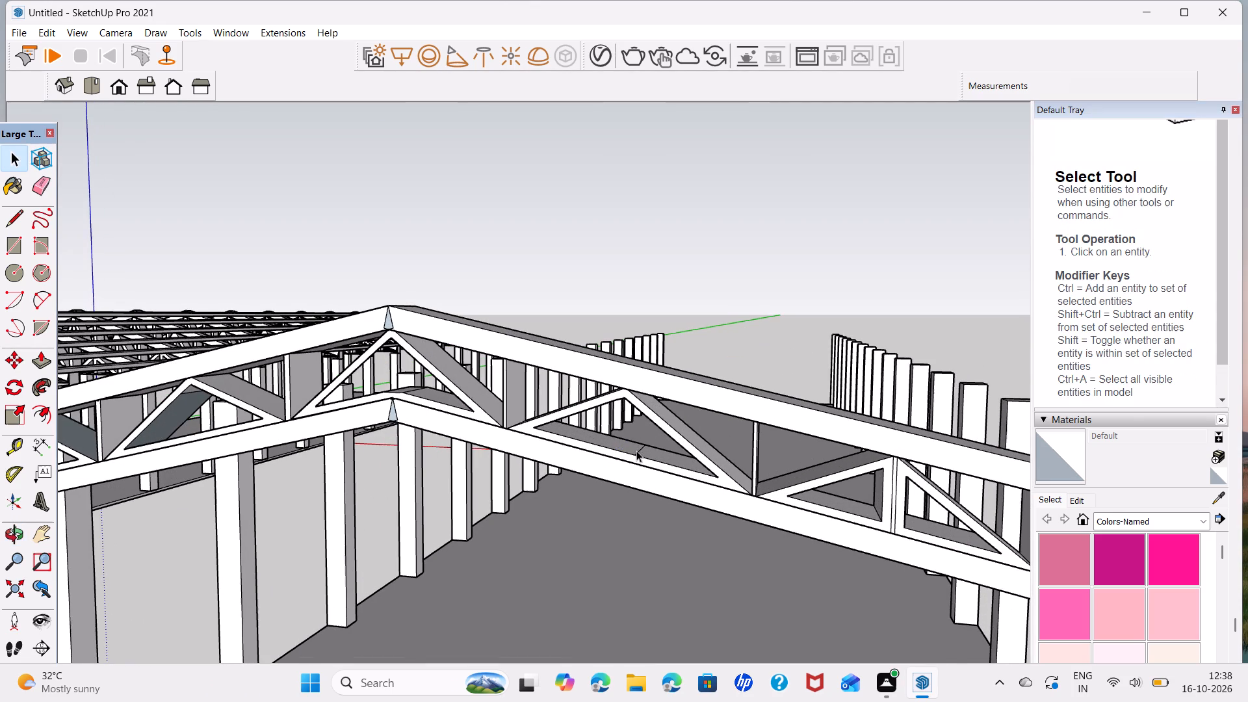
{"action": "left_click", "coordinate": [640, 451]}
{"action": "key", "text": "Delete"}
Delete the two vertical edges running down the front face of the next post along the slope, beneath the diagonals' peak.
{"action": "middle_click_drag", "start_coordinate": [825, 528], "coordinate": [543, 426]}
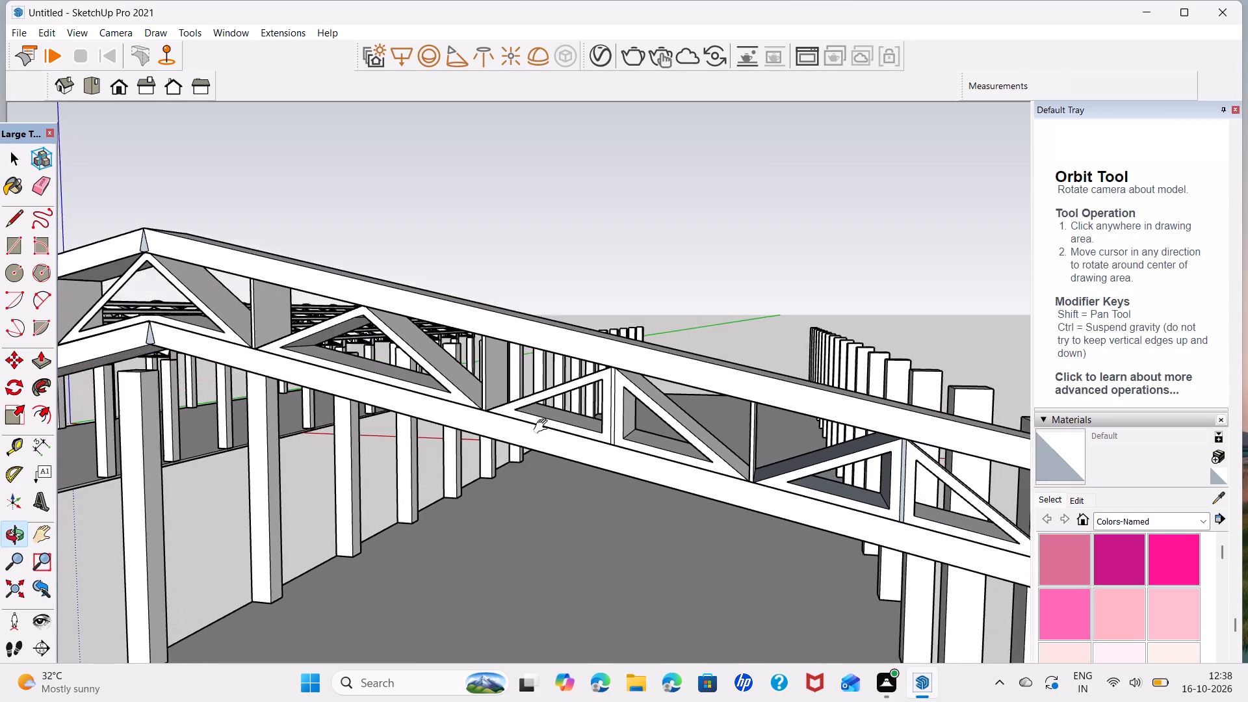
{"action": "middle_click_drag", "start_coordinate": [543, 426], "coordinate": [528, 406]}
{"action": "scroll", "coordinate": [598, 398], "scroll_direction": "up", "scroll_amount": 2}
{"action": "left_click", "coordinate": [585, 384]}
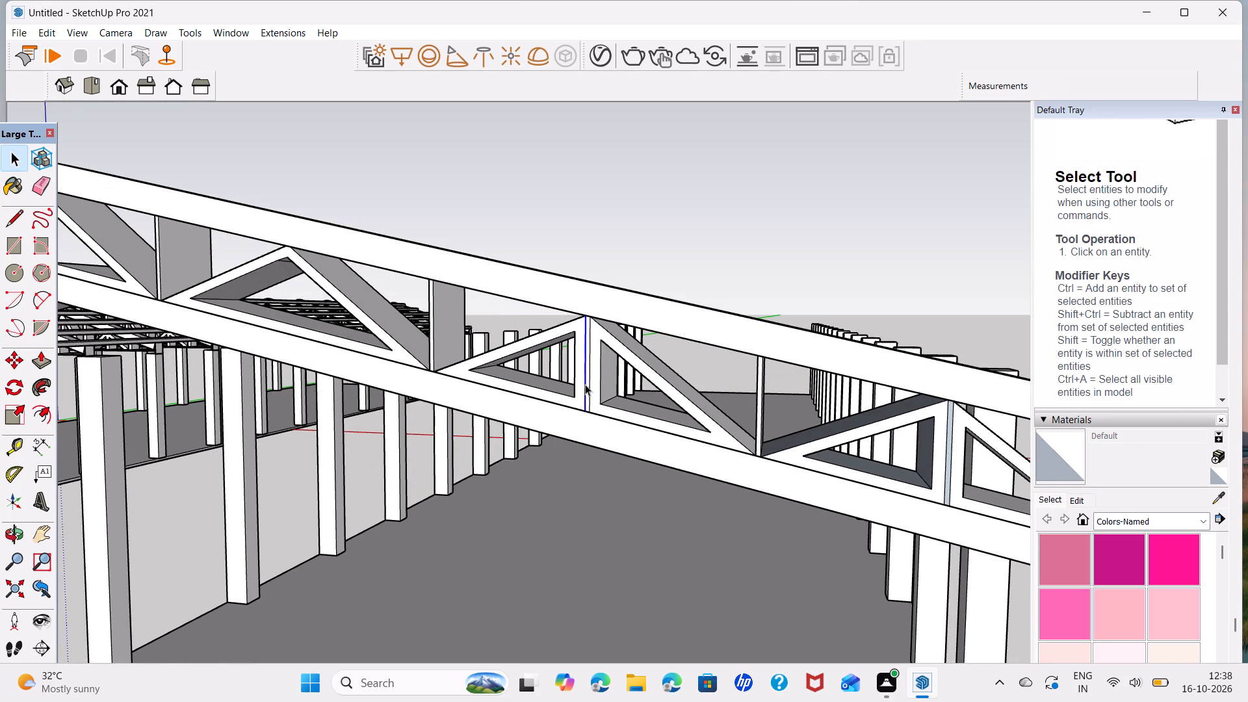
{"action": "key", "text": "Delete"}
{"action": "left_click", "coordinate": [590, 377]}
{"action": "key", "text": "Delete"}
Outline this post's front face with a line across its base, a diagonal edge extension about 3 3/8", and a connecting line about 2 3/16" to the opposite inner corner.
{"action": "key", "text": "l"}
{"action": "left_click", "coordinate": [572, 396]}
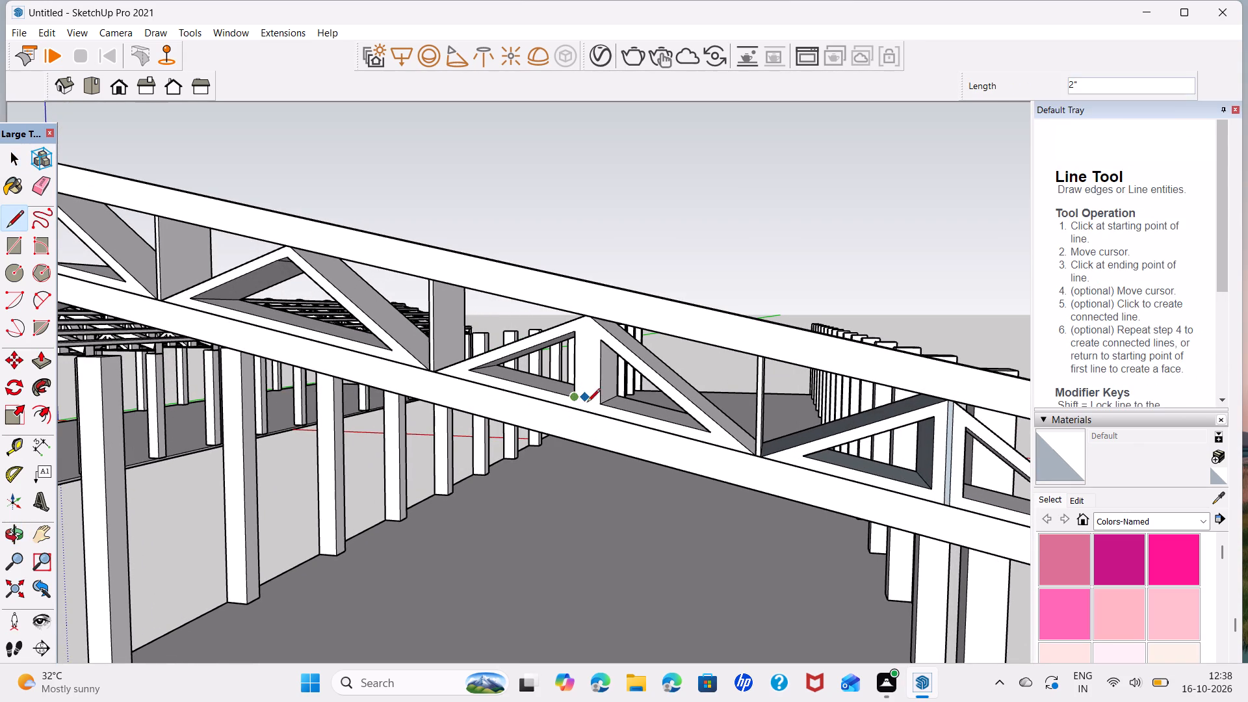
{"action": "left_click", "coordinate": [601, 407]}
{"action": "left_click", "coordinate": [604, 341]}
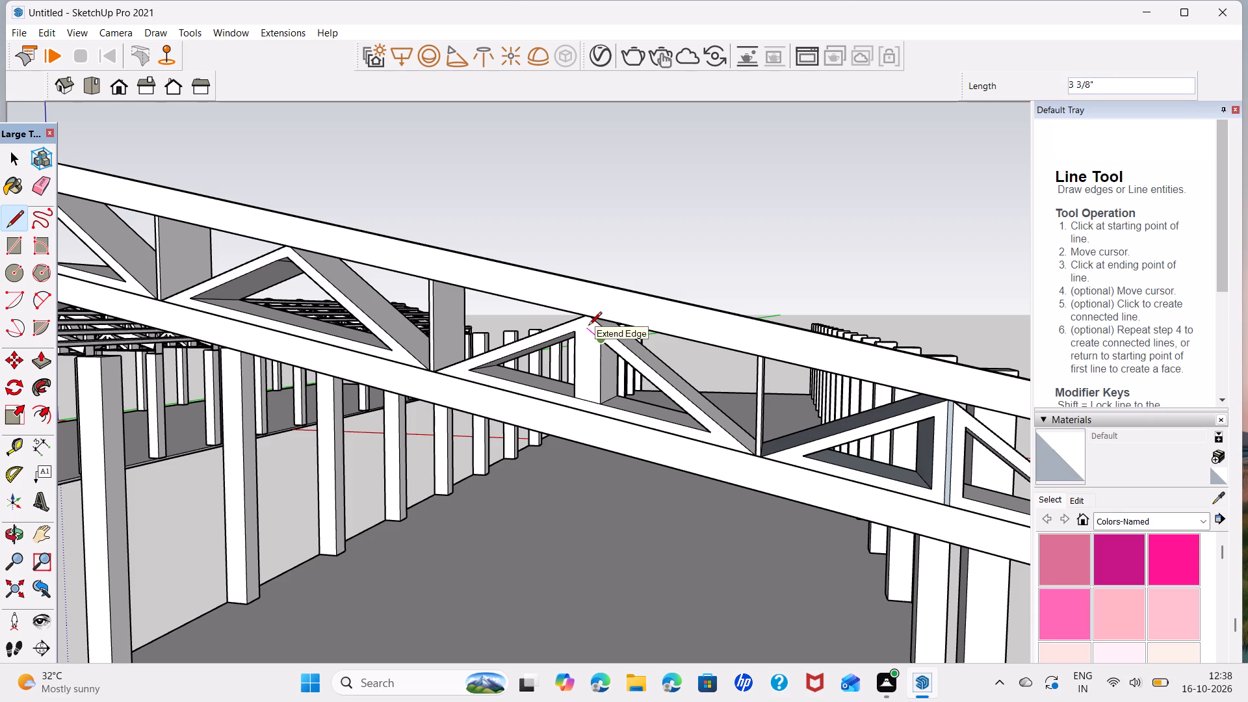
{"action": "left_click", "coordinate": [588, 326]}
{"action": "left_click", "coordinate": [571, 335]}
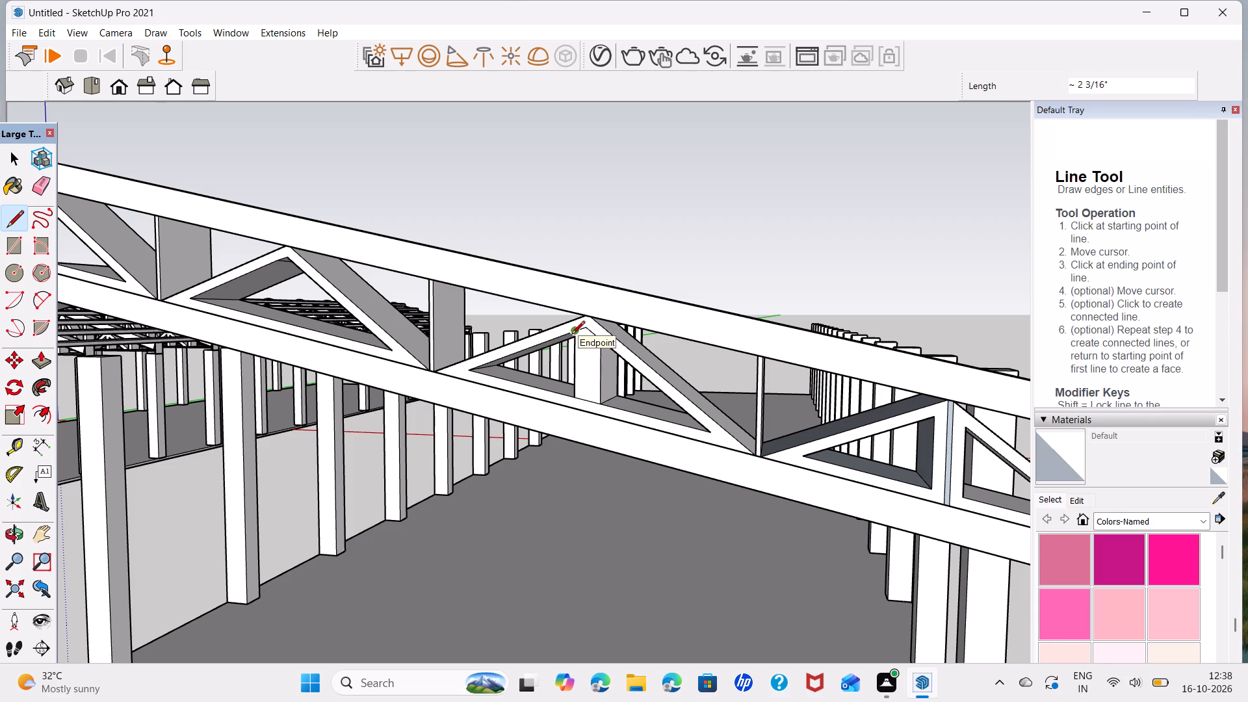
Push this post's outlined front face back 1' 6" through the truss depth.
{"action": "key", "text": "space"}
{"action": "left_click", "coordinate": [587, 357]}
{"action": "key", "text": "p"}
{"action": "left_click", "coordinate": [593, 374]}
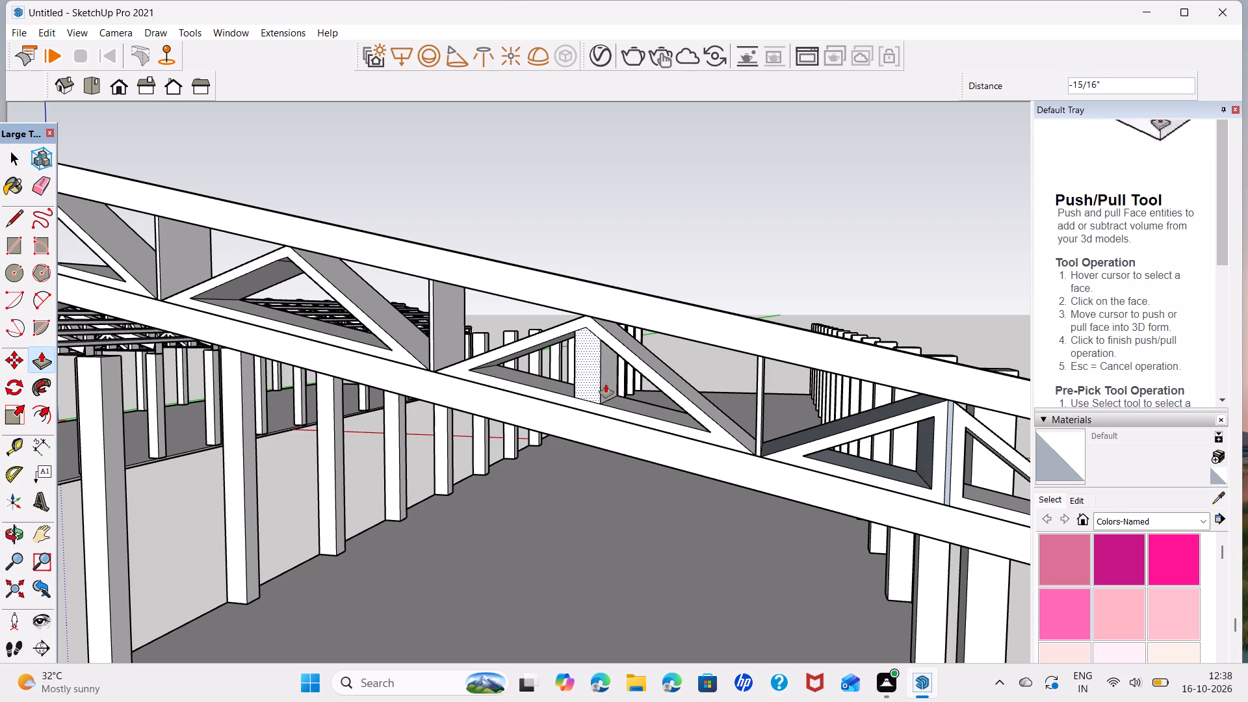
{"action": "left_click", "coordinate": [669, 410]}
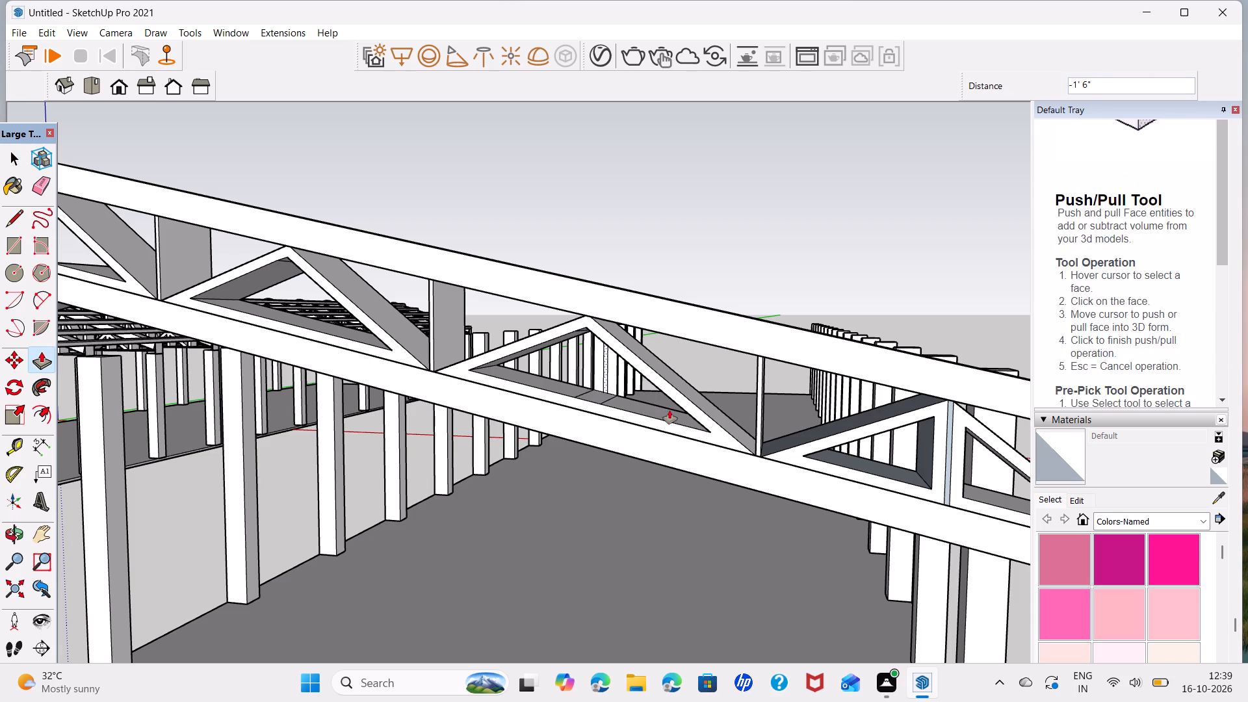
Delete the four vertical edges left at the back of this opening, along with the faces they bound.
{"action": "key", "text": "space"}
{"action": "scroll", "coordinate": [617, 379], "scroll_direction": "up", "scroll_amount": 3}
{"action": "left_click", "coordinate": [616, 391]}
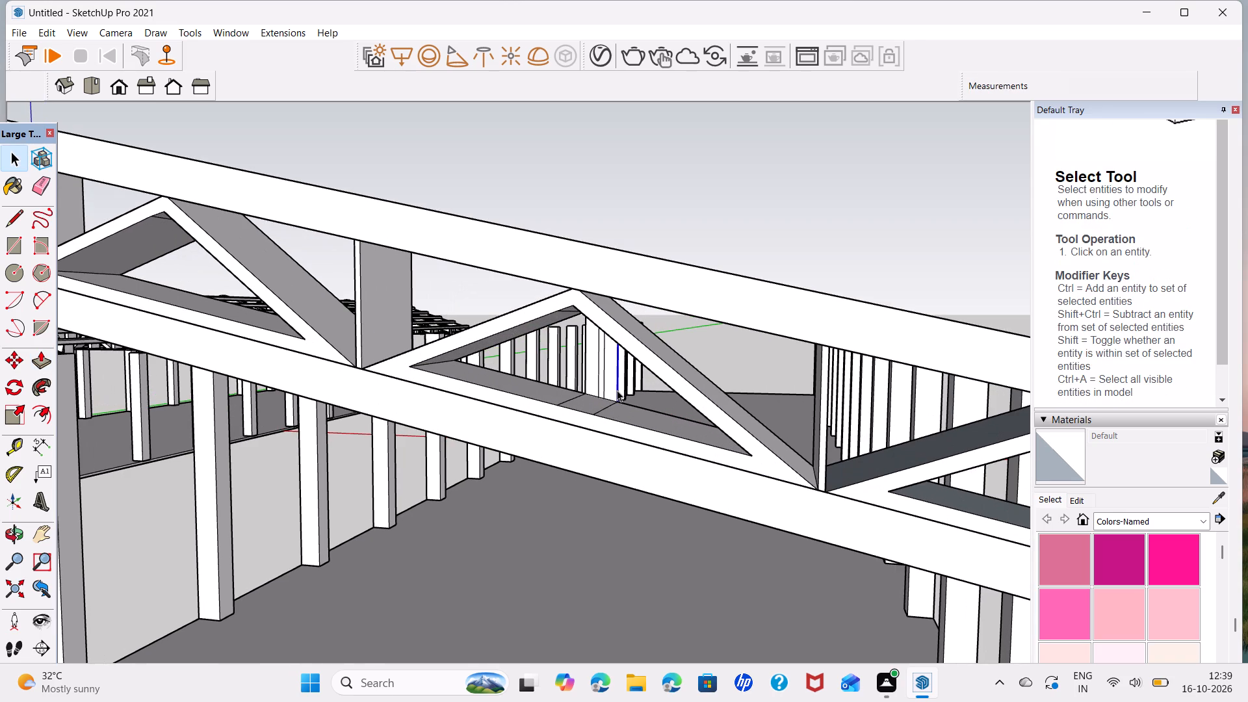
{"action": "key", "text": "Delete"}
{"action": "left_click", "coordinate": [604, 376]}
{"action": "key", "text": "Delete"}
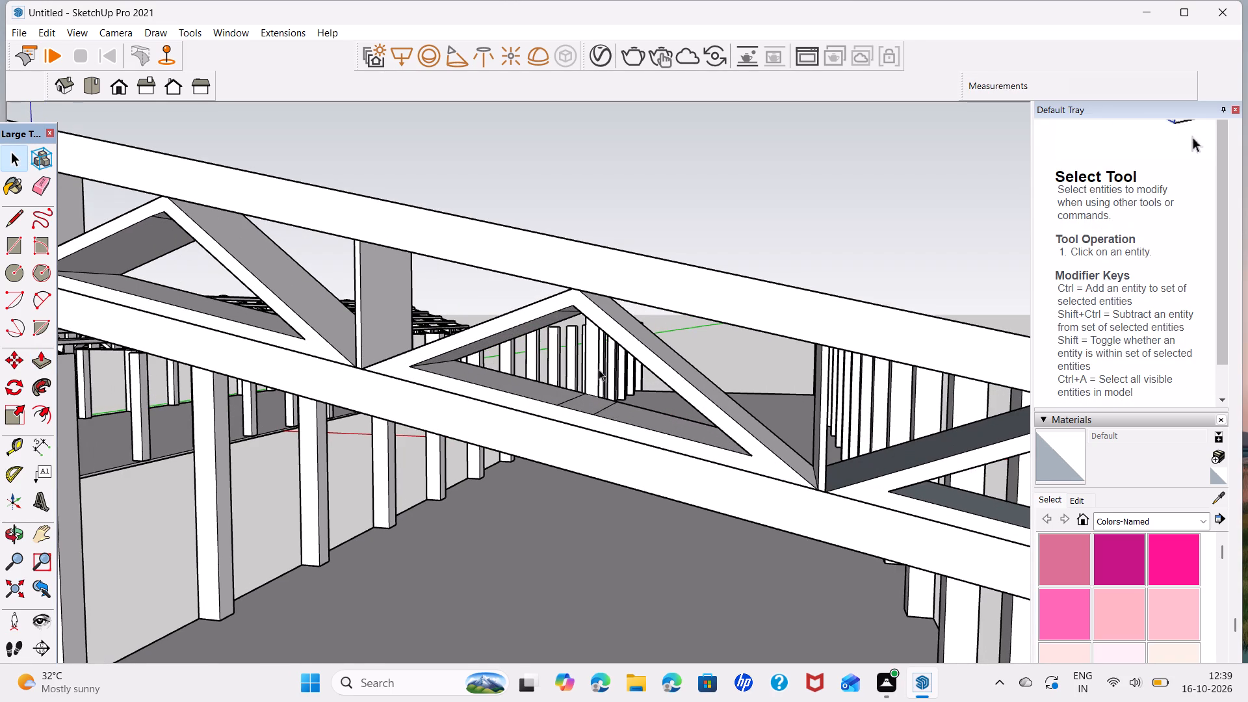
{"action": "left_click", "coordinate": [599, 369]}
{"action": "key", "text": "Delete"}
{"action": "left_click", "coordinate": [584, 349]}
{"action": "key", "text": "Delete"}
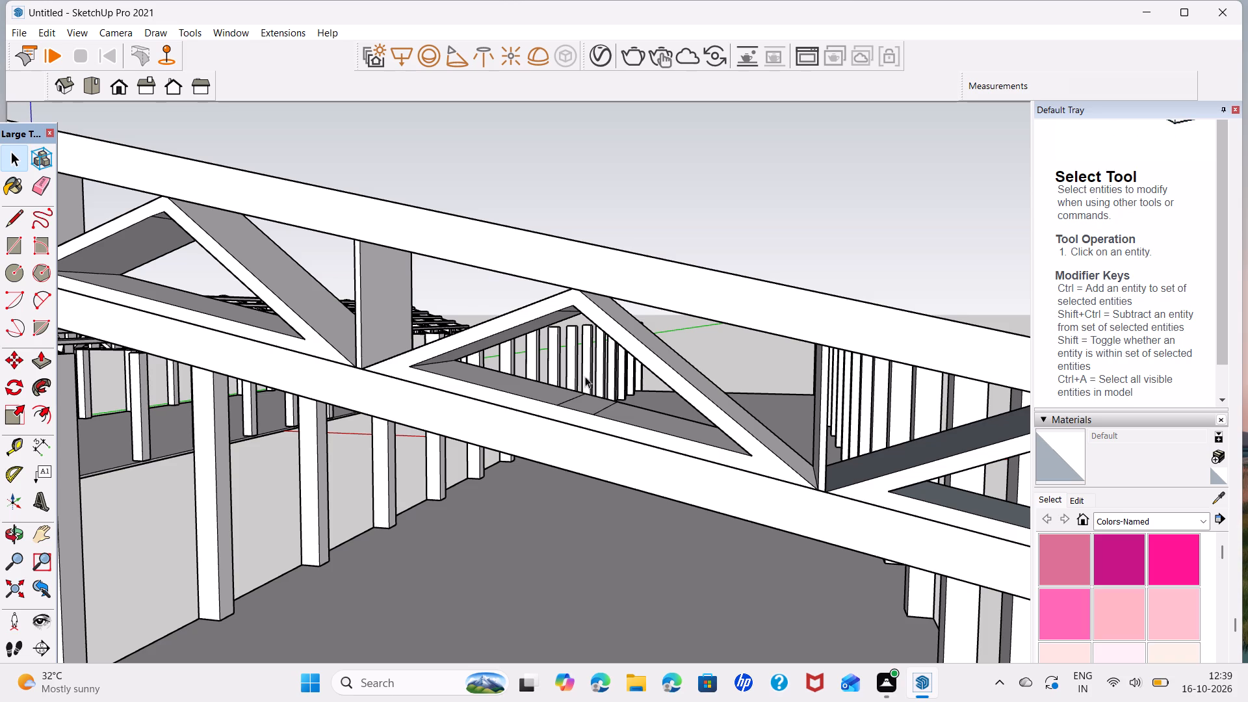
Delete the two seam edges across the bottom chord's upper face where this post stood.
{"action": "left_click", "coordinate": [598, 409]}
{"action": "key", "text": "Delete"}
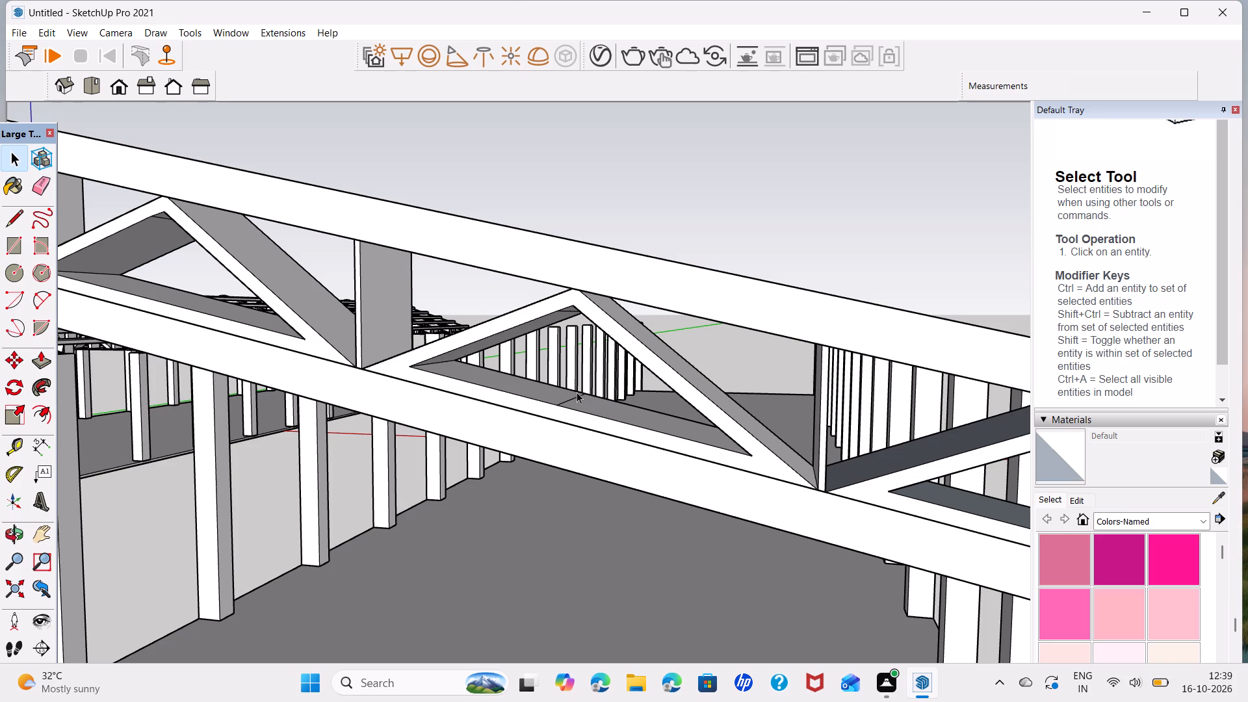
{"action": "left_click", "coordinate": [577, 395]}
{"action": "key", "text": "Delete"}
Delete the two vertical edges running down the front face of the last remaining post beneath a diagonals' peak on this slope.
{"action": "scroll", "coordinate": [665, 426], "scroll_direction": "down", "scroll_amount": 1}
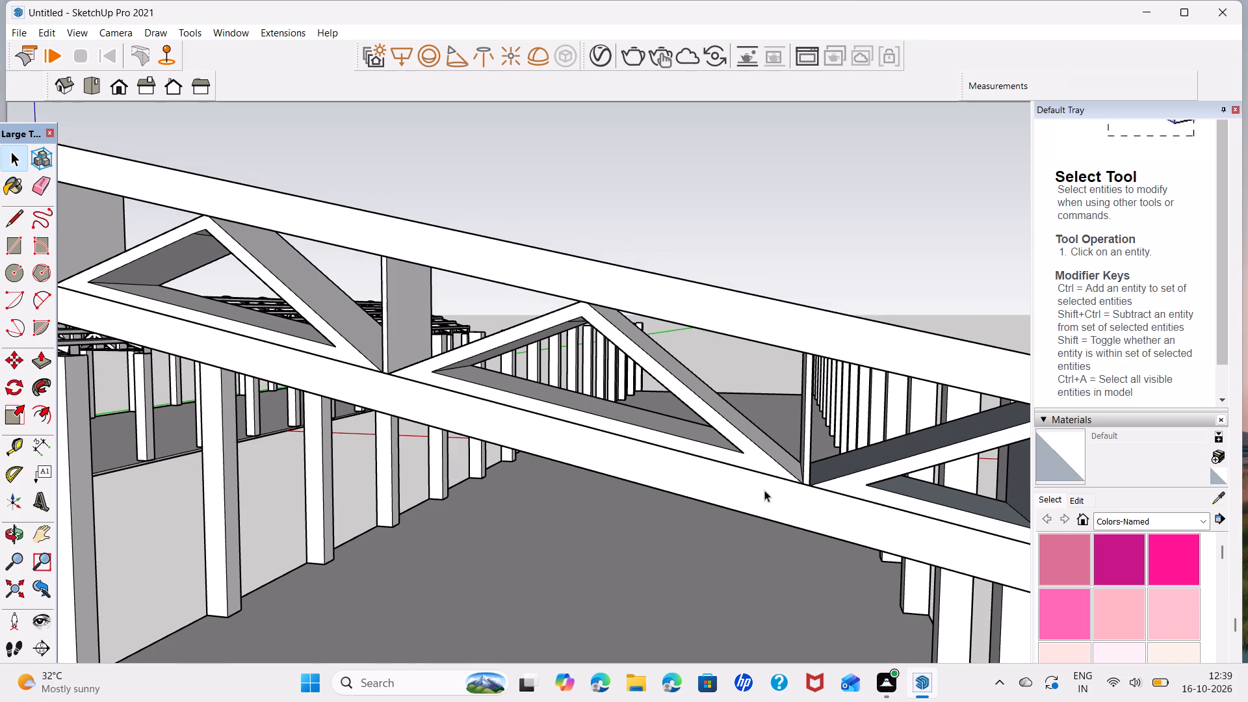
{"action": "middle_click_drag", "start_coordinate": [808, 502], "coordinate": [409, 373]}
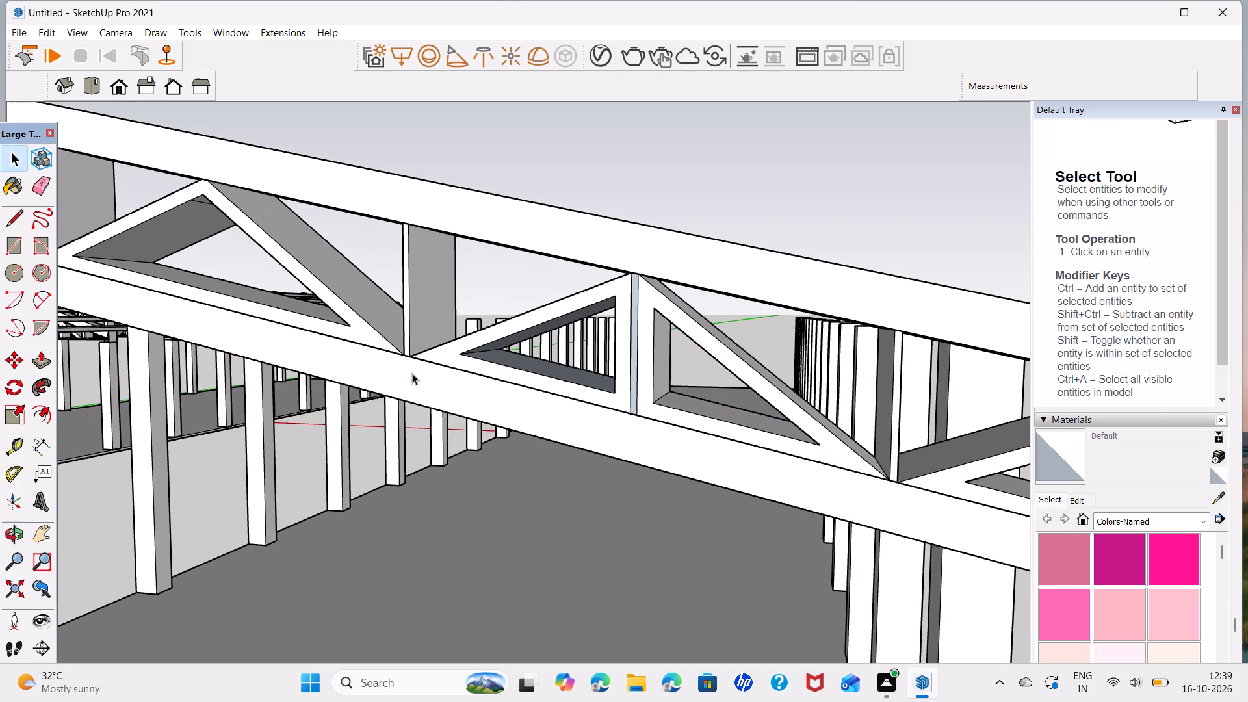
{"action": "left_click", "coordinate": [638, 384]}
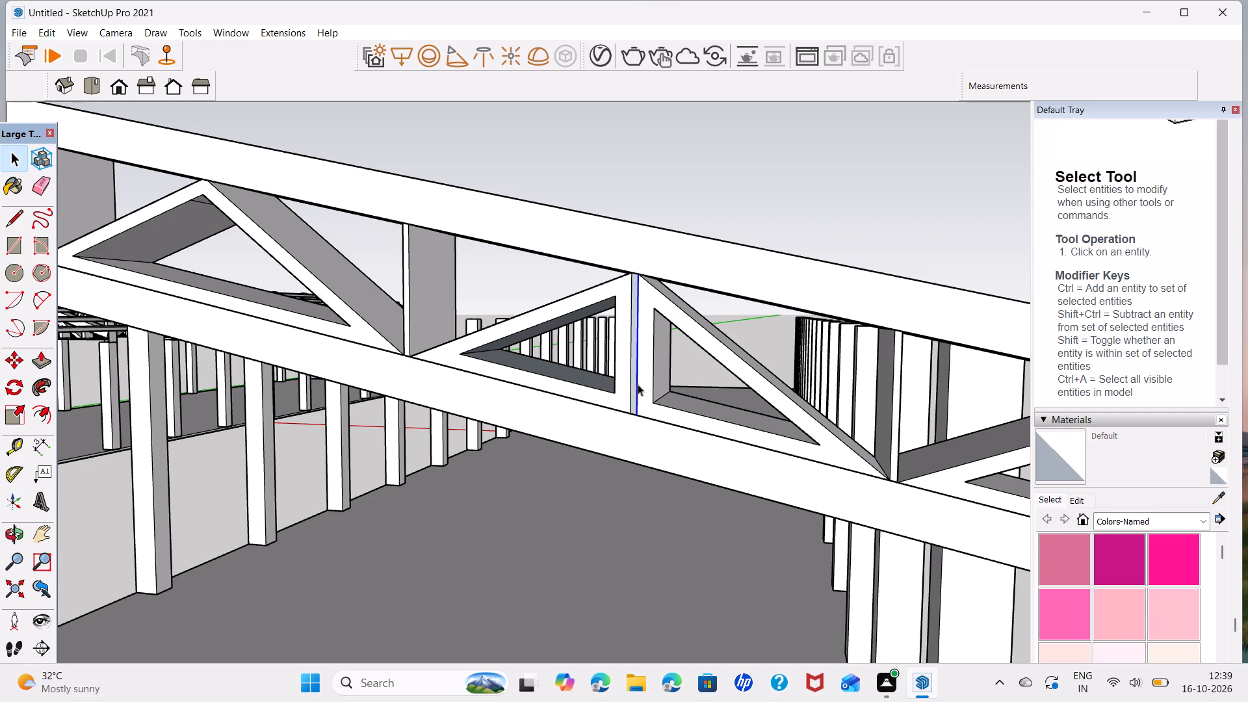
{"action": "key", "text": "Delete"}
{"action": "left_click", "coordinate": [630, 372]}
{"action": "key", "text": "Delete"}
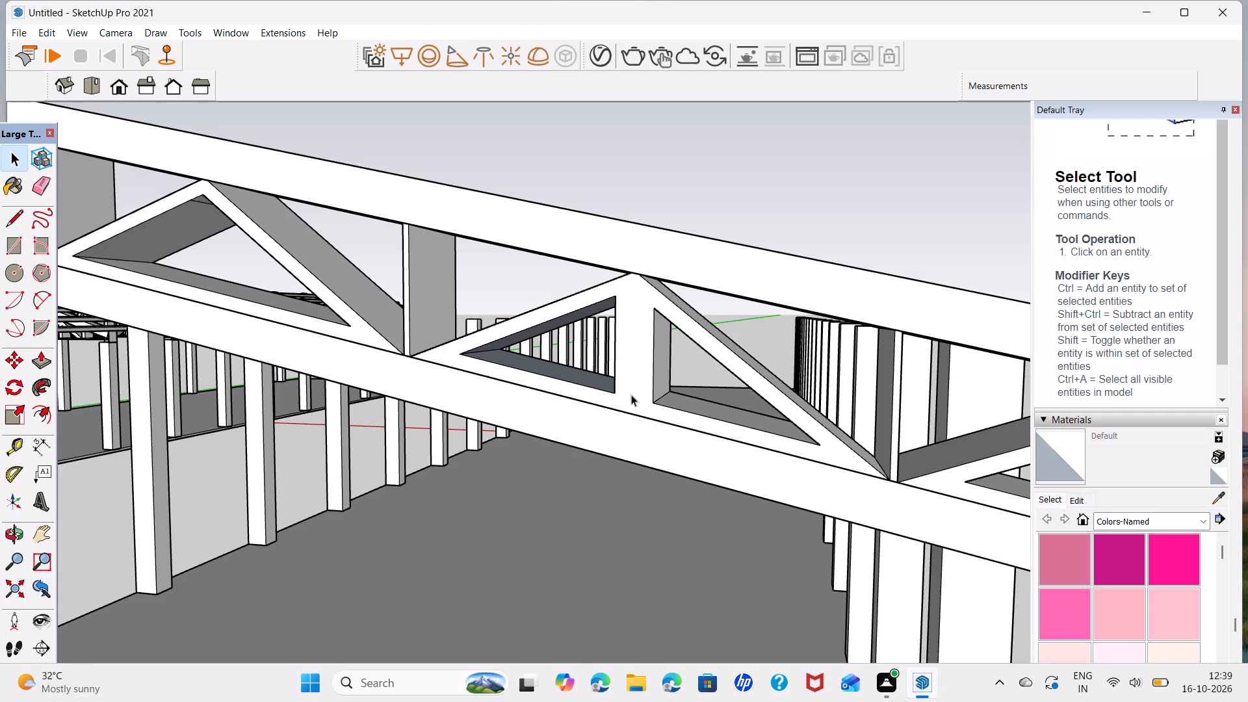
Draw a line across this post's base between the inner corners of the adjoining openings.
{"action": "key", "text": "l"}
{"action": "left_click", "coordinate": [616, 394]}
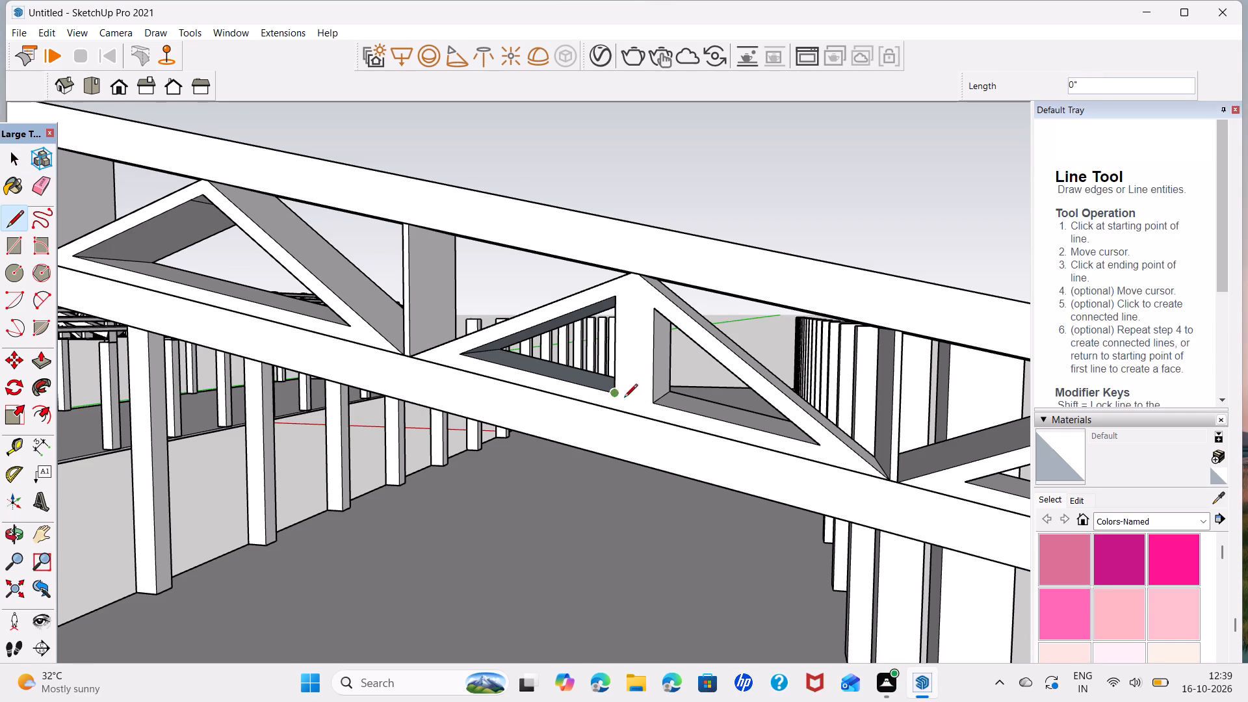
{"action": "left_click", "coordinate": [651, 404]}
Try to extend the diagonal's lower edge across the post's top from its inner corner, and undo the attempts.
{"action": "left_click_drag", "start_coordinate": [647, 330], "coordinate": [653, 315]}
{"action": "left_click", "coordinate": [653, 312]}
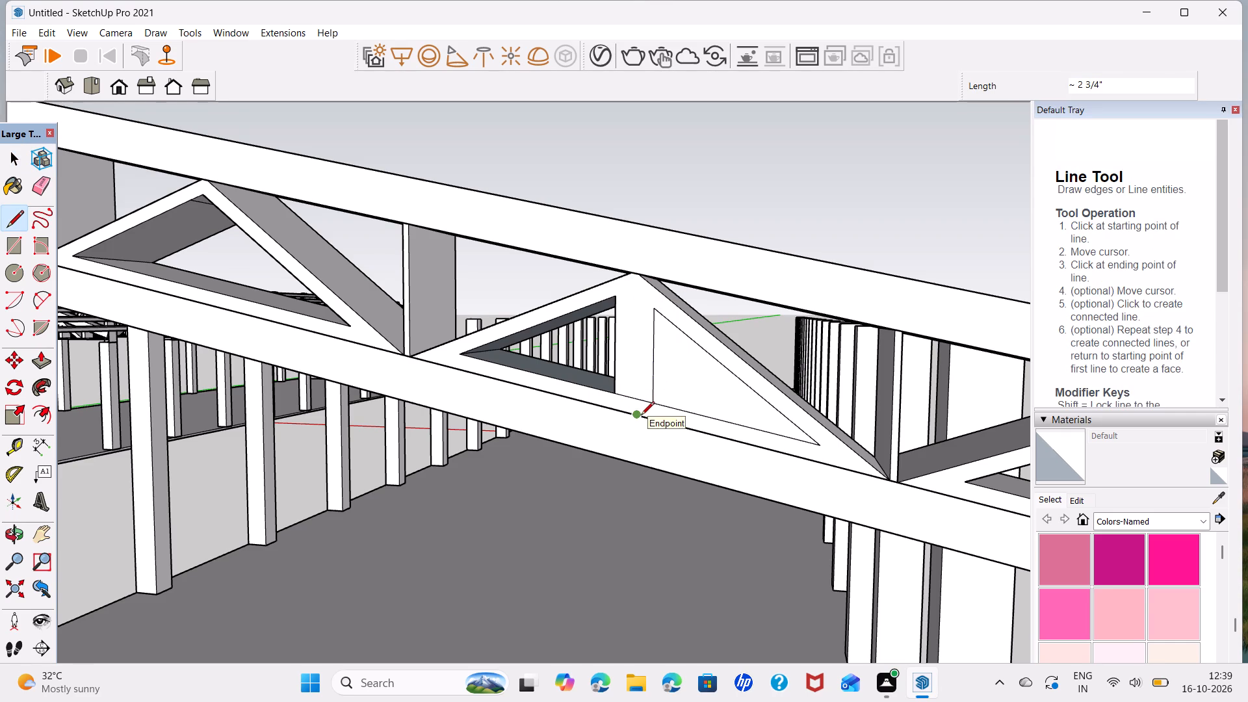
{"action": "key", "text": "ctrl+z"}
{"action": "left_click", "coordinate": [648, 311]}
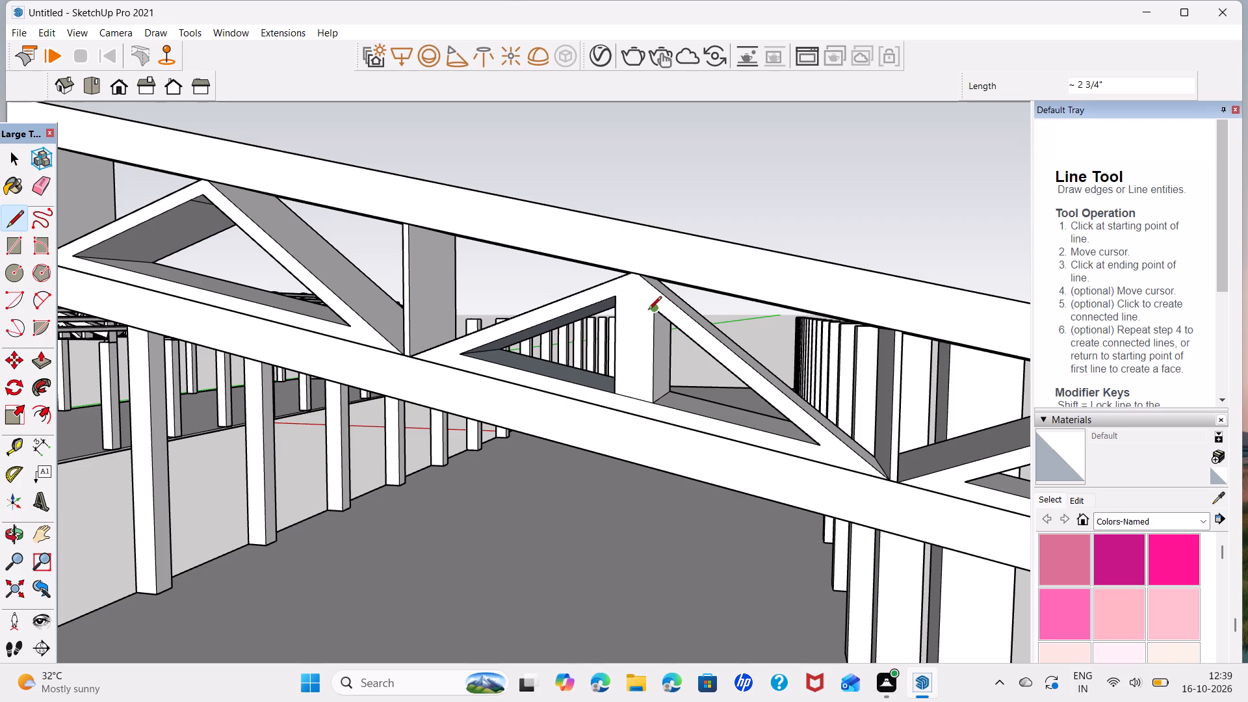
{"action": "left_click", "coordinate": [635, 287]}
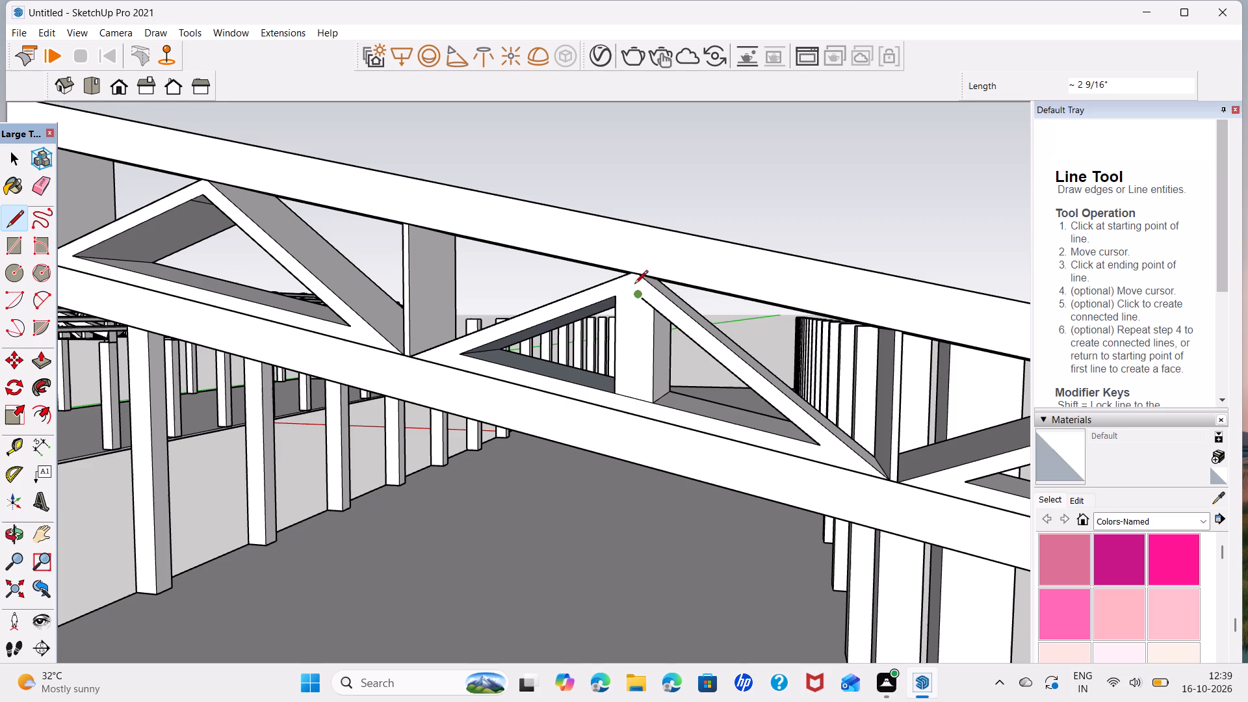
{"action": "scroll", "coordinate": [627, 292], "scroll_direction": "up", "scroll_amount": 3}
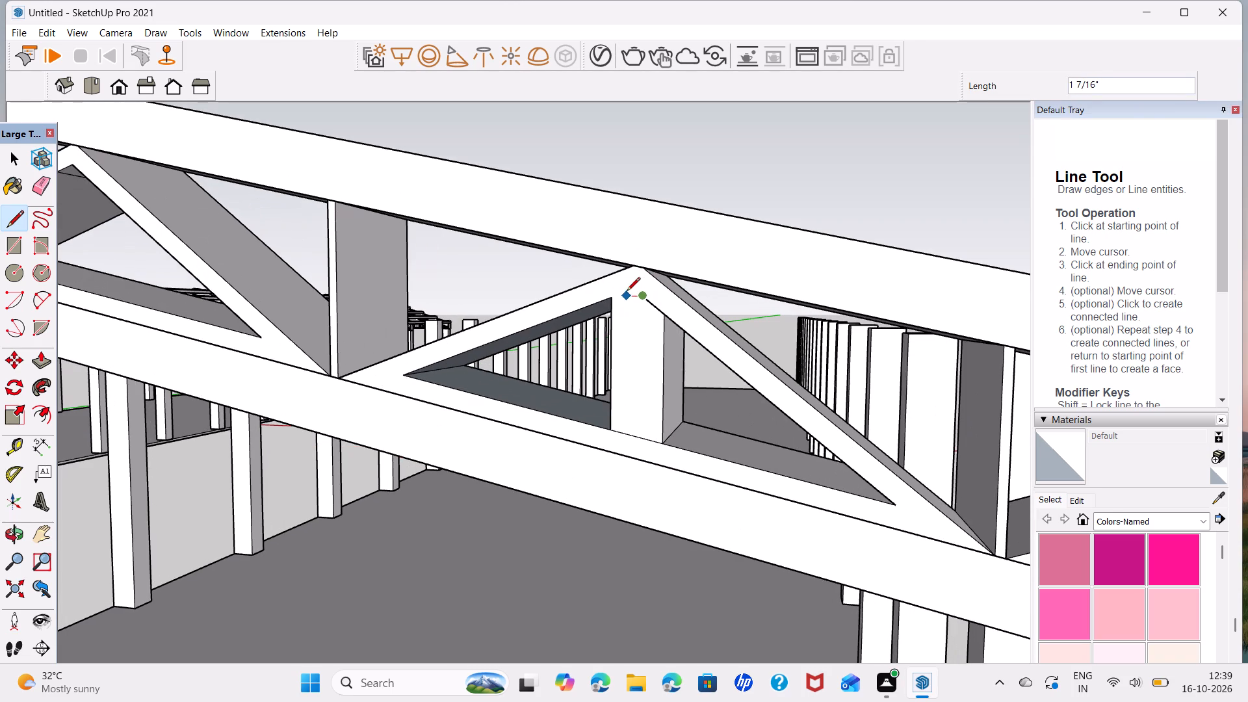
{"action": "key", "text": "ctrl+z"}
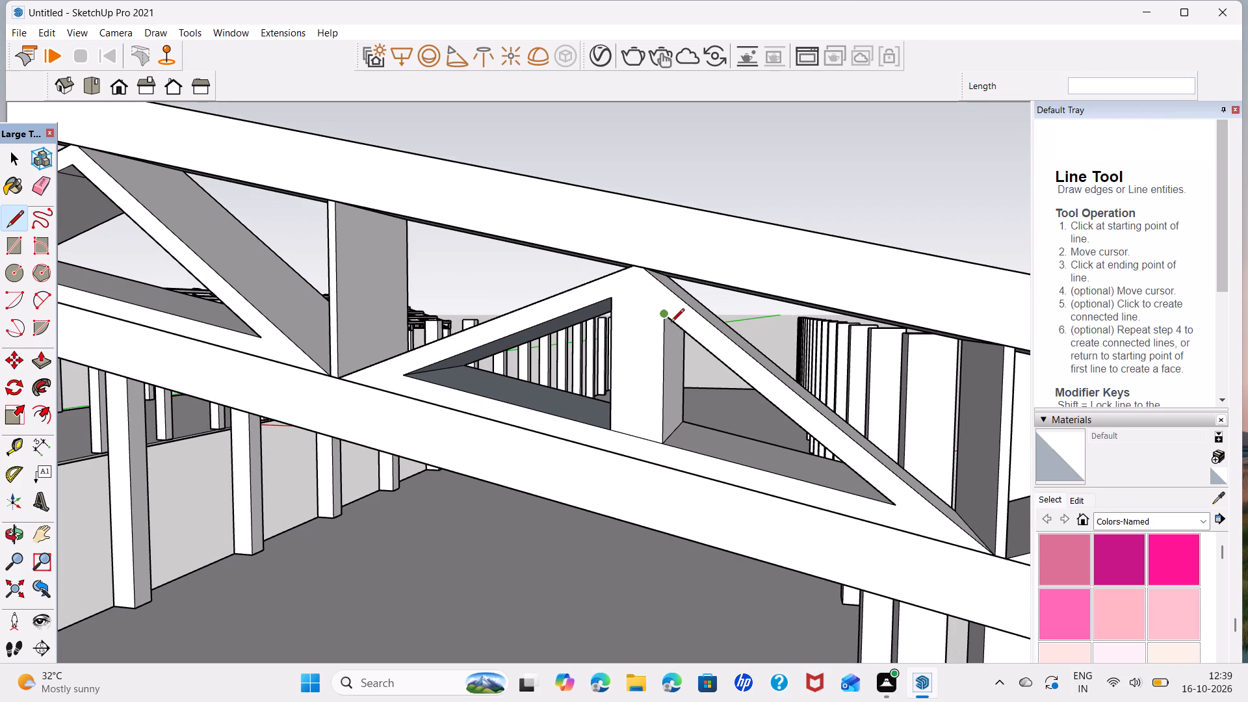
Extend the diagonal's lower edge about 3 11/16" across the post's top, and connect it with a line about 2" long to the opposite inner corner.
{"action": "left_click", "coordinate": [662, 312]}
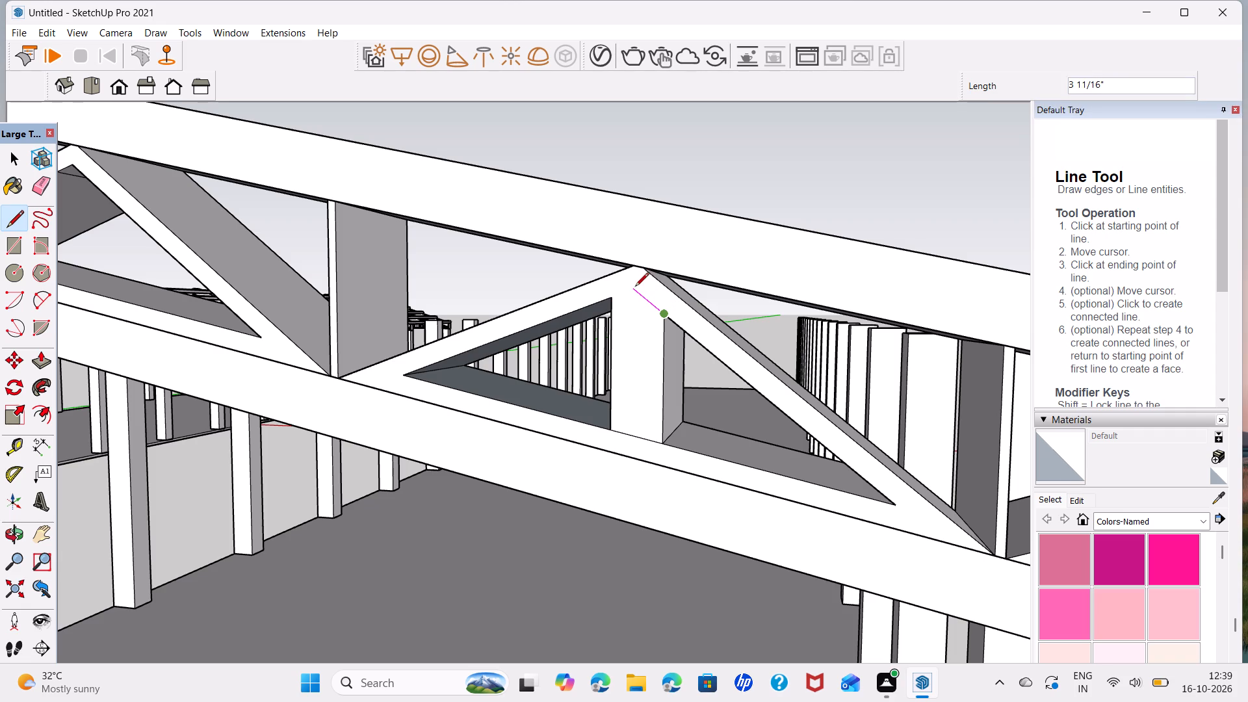
{"action": "left_click", "coordinate": [633, 284]}
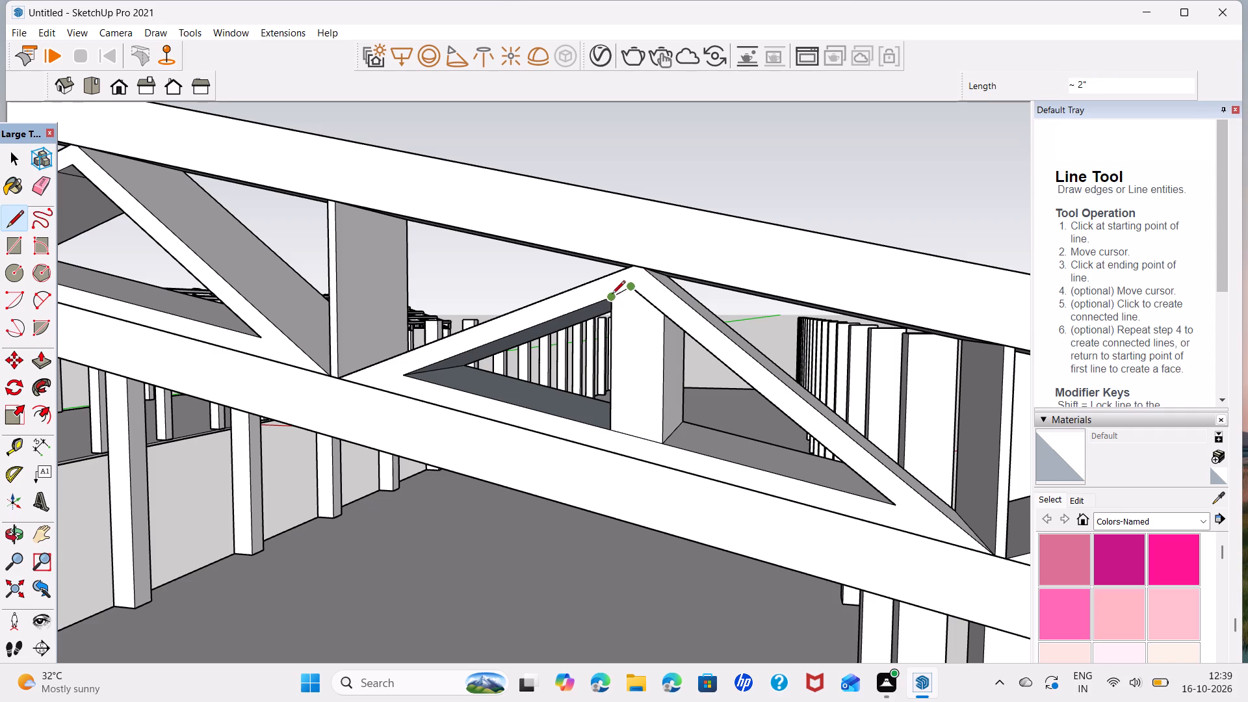
{"action": "left_click", "coordinate": [612, 295]}
Push this post's front face back 1' 6" through the truss depth.
{"action": "key", "text": "space"}
{"action": "left_click", "coordinate": [644, 362]}
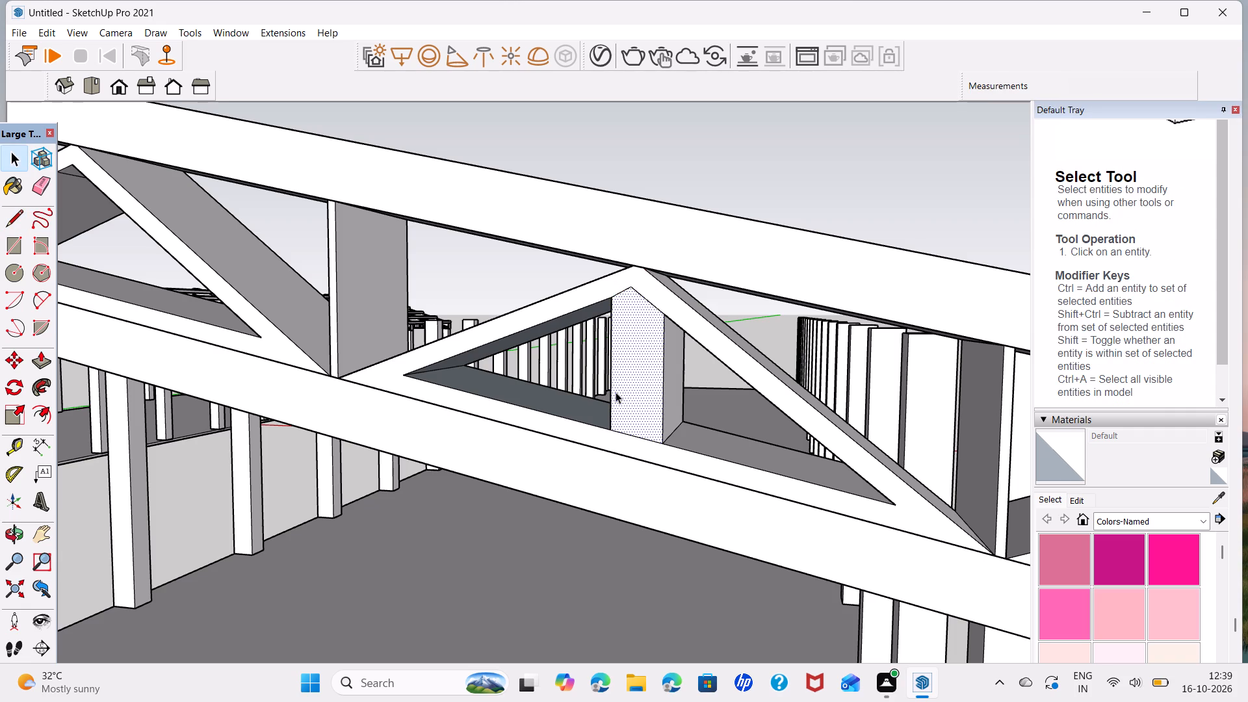
{"action": "key", "text": "p"}
{"action": "left_click", "coordinate": [616, 392]}
{"action": "left_click", "coordinate": [699, 423]}
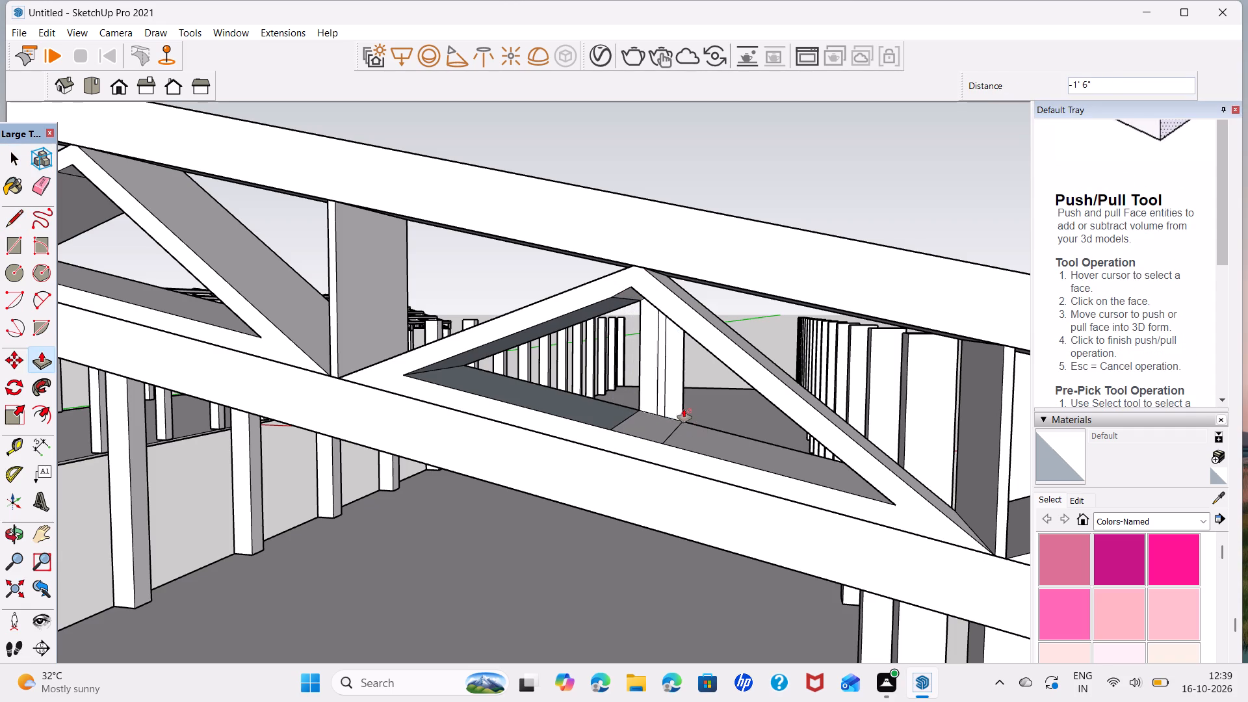
Delete the four vertical edges left at the back of this opening, along with the faces they bound.
{"action": "key", "text": "space"}
{"action": "left_click", "coordinate": [681, 406]}
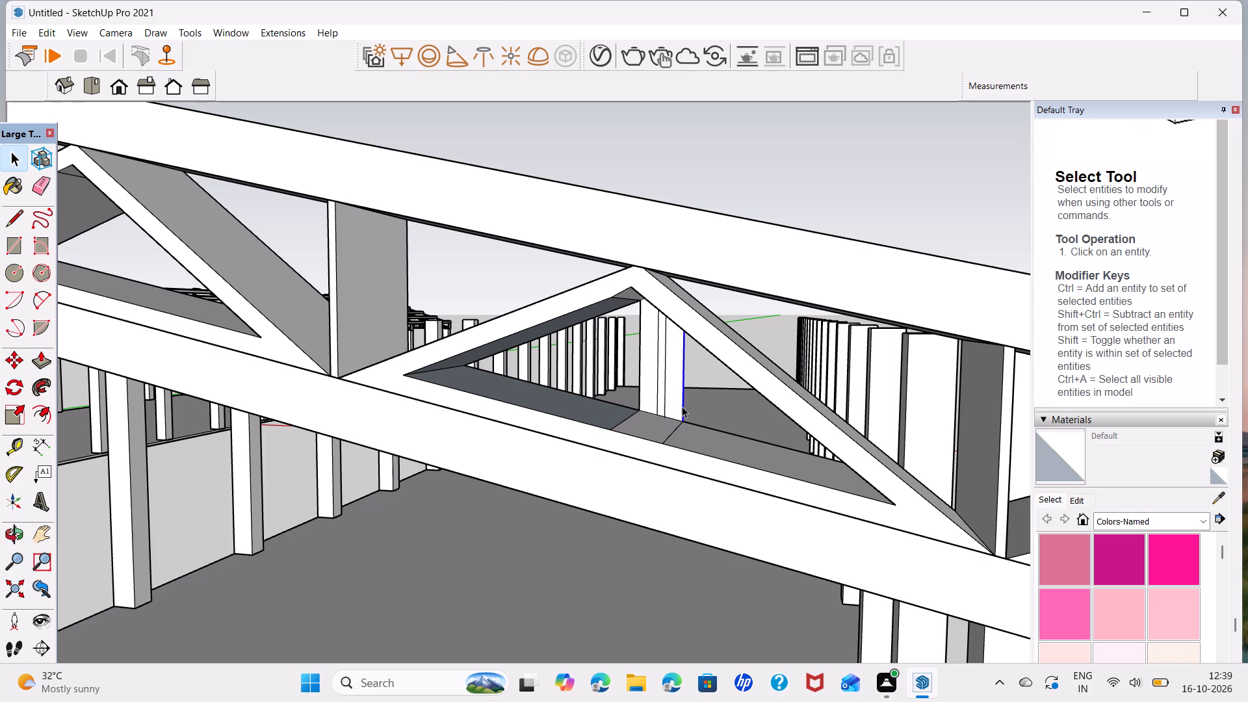
{"action": "key", "text": "Delete"}
{"action": "left_click", "coordinate": [664, 373]}
{"action": "key", "text": "Delete"}
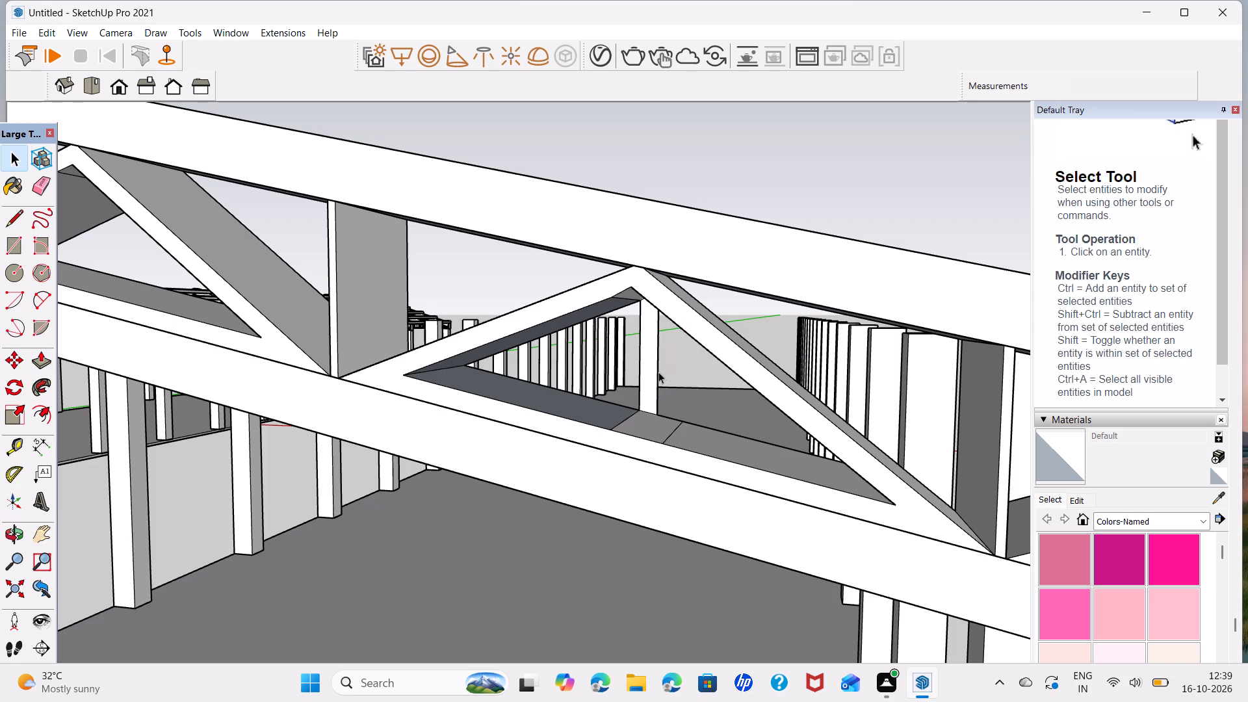
{"action": "left_click", "coordinate": [657, 370]}
{"action": "key", "text": "Delete"}
{"action": "left_click", "coordinate": [641, 364]}
{"action": "key", "text": "Delete"}
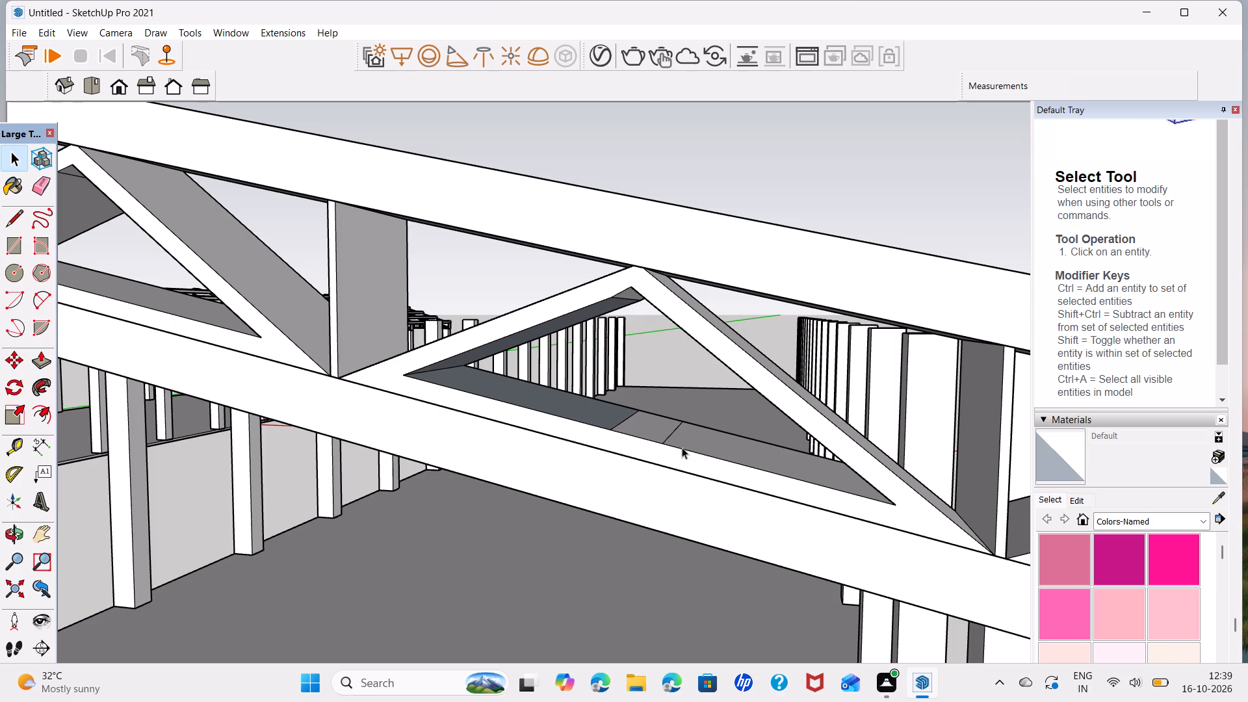
Delete the two seam edges across the bottom chord's upper face in this opening.
{"action": "left_click", "coordinate": [671, 437]}
{"action": "key", "text": "Delete"}
{"action": "left_click", "coordinate": [629, 418]}
{"action": "key", "text": "Delete"}
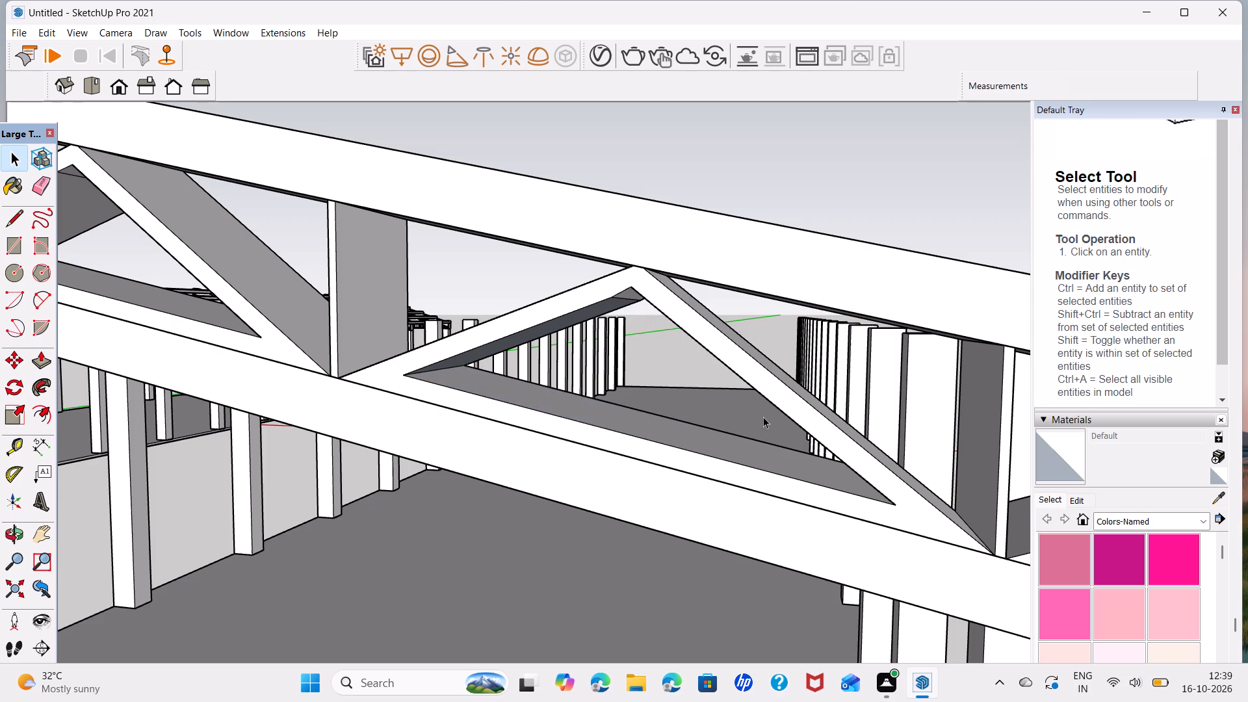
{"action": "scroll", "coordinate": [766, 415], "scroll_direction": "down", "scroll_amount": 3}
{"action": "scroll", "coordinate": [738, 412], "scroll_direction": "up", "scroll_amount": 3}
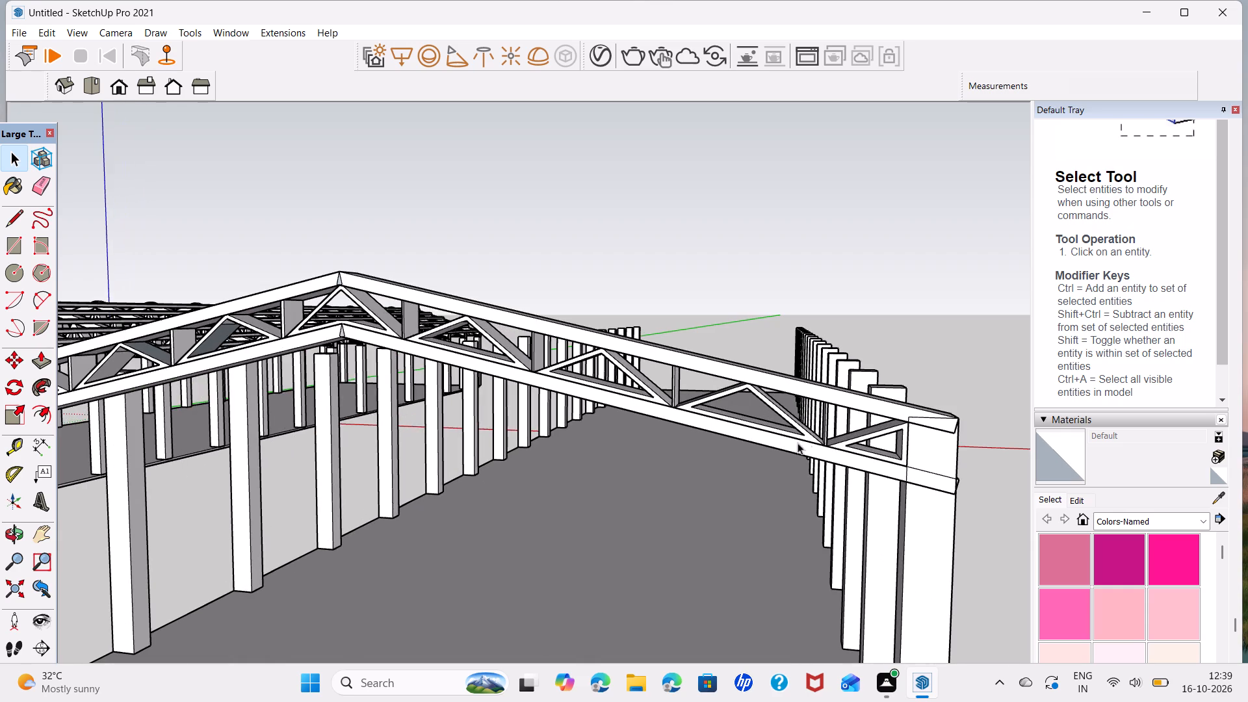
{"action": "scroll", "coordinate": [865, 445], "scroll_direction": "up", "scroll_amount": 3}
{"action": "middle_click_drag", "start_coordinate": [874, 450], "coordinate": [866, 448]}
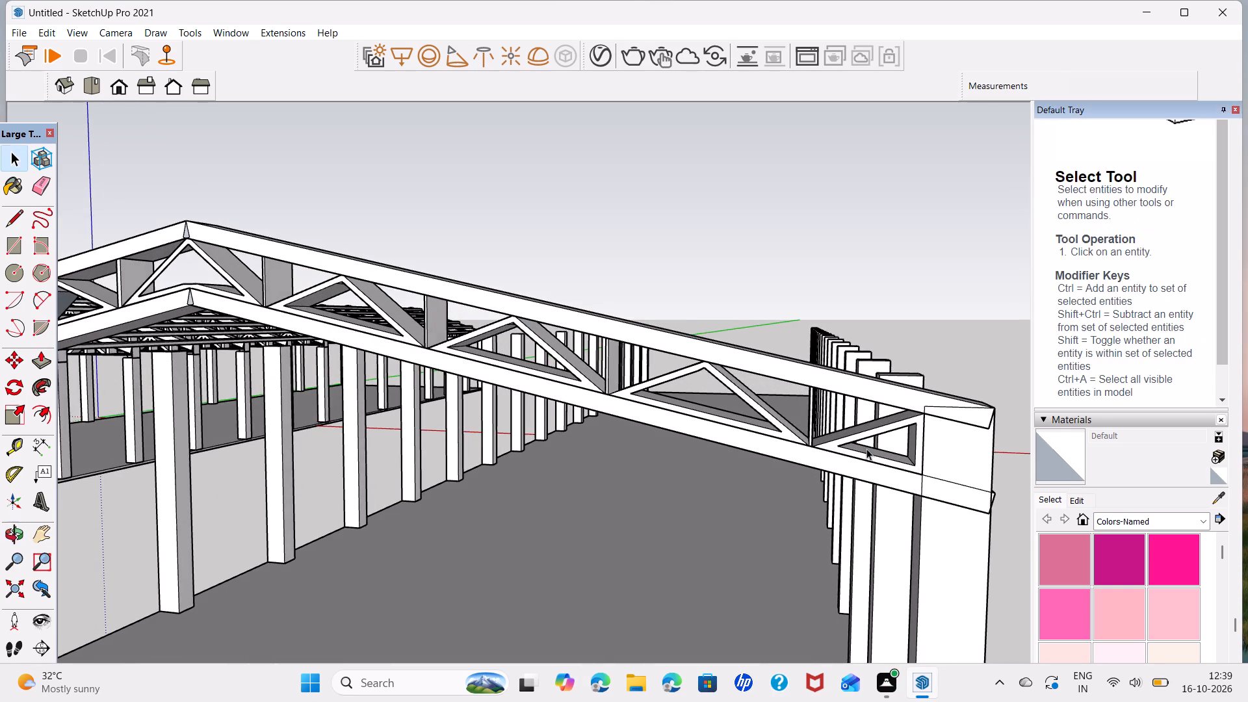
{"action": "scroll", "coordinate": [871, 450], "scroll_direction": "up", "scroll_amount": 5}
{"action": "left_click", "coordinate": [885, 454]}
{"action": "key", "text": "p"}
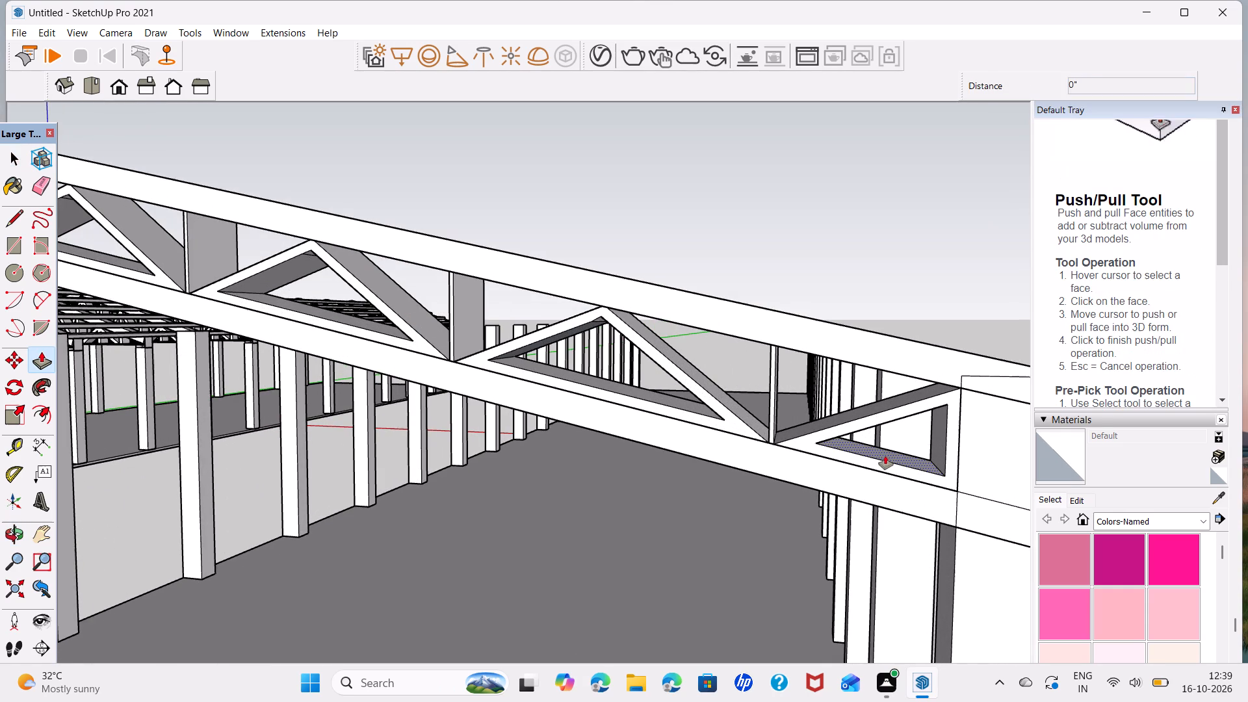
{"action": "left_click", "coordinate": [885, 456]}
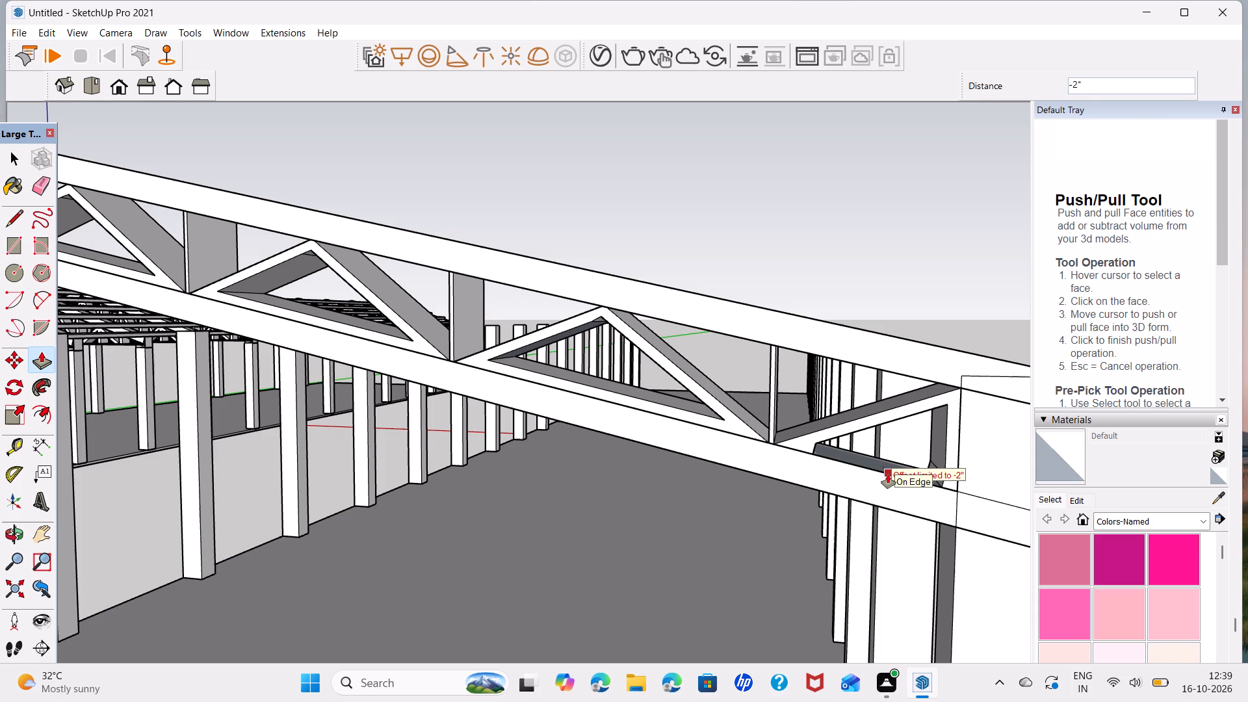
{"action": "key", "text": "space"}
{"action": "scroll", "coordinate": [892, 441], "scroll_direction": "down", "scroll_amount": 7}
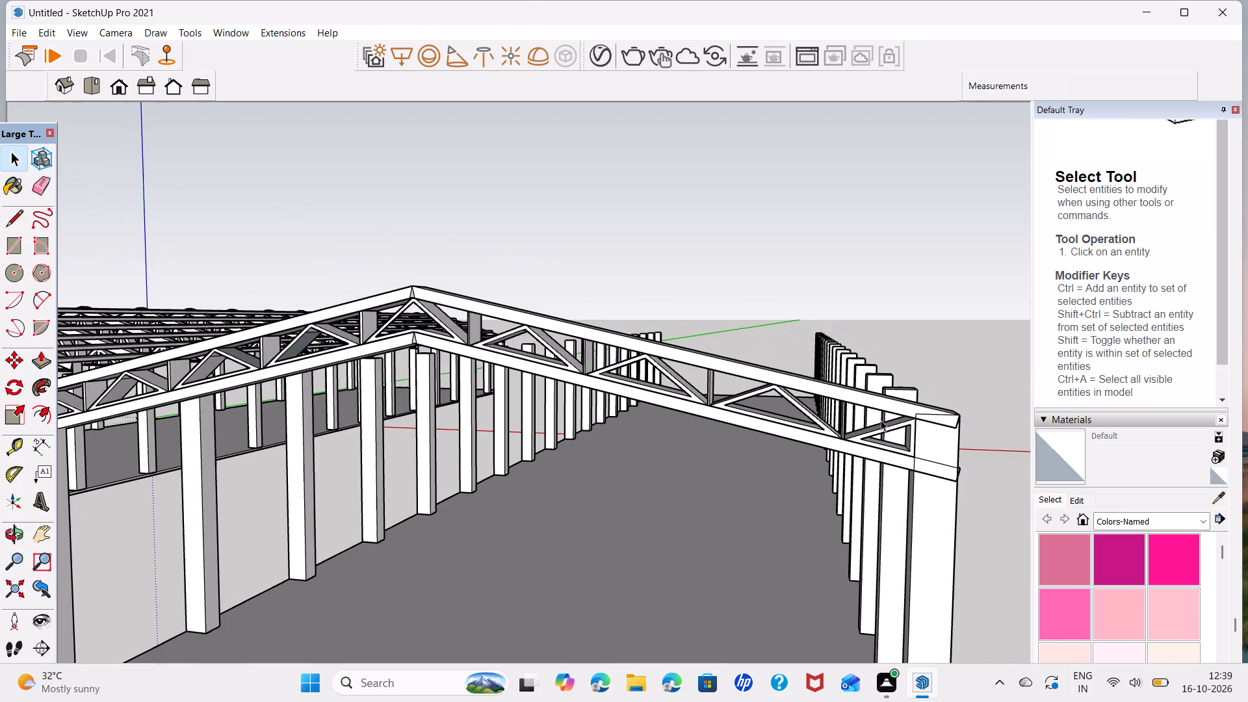
Push/pull the reversed face of the central triangular frame beneath the ridge 1' 6" through the truss depth.
{"action": "left_click", "coordinate": [892, 266]}
{"action": "middle_click_drag", "start_coordinate": [665, 354], "coordinate": [0, 549]}
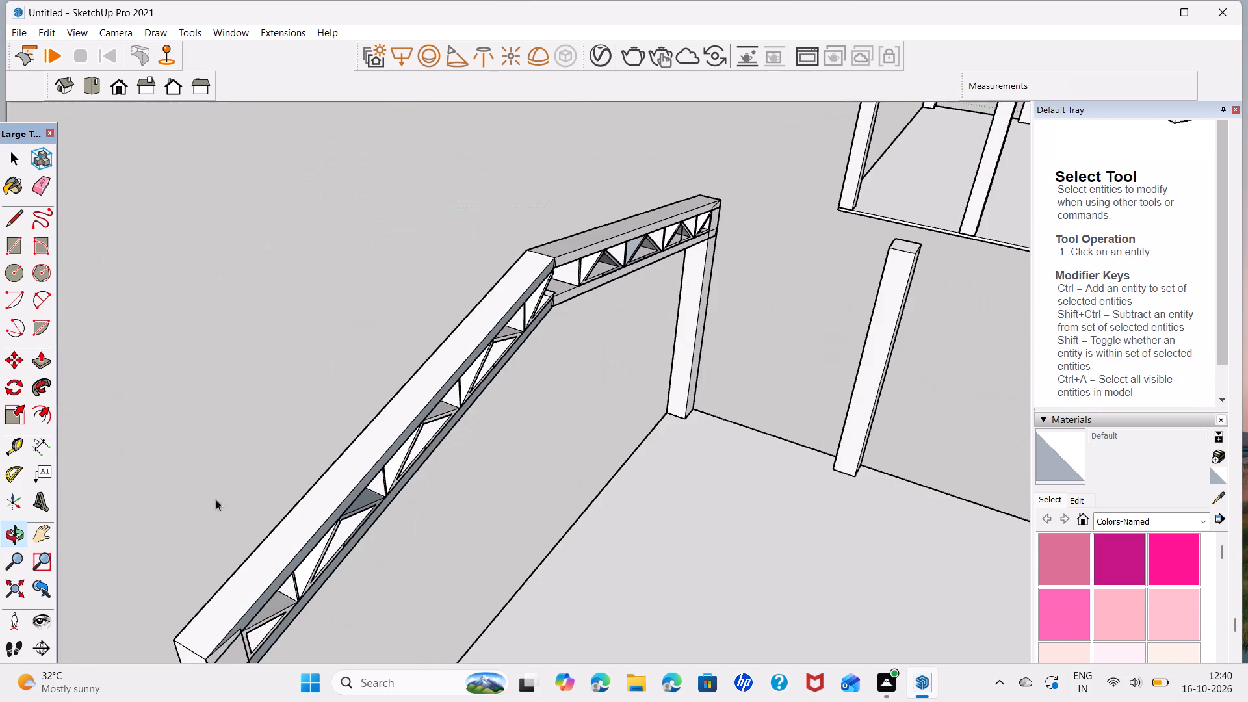
{"action": "middle_click_drag", "start_coordinate": [627, 257], "coordinate": [480, 174]}
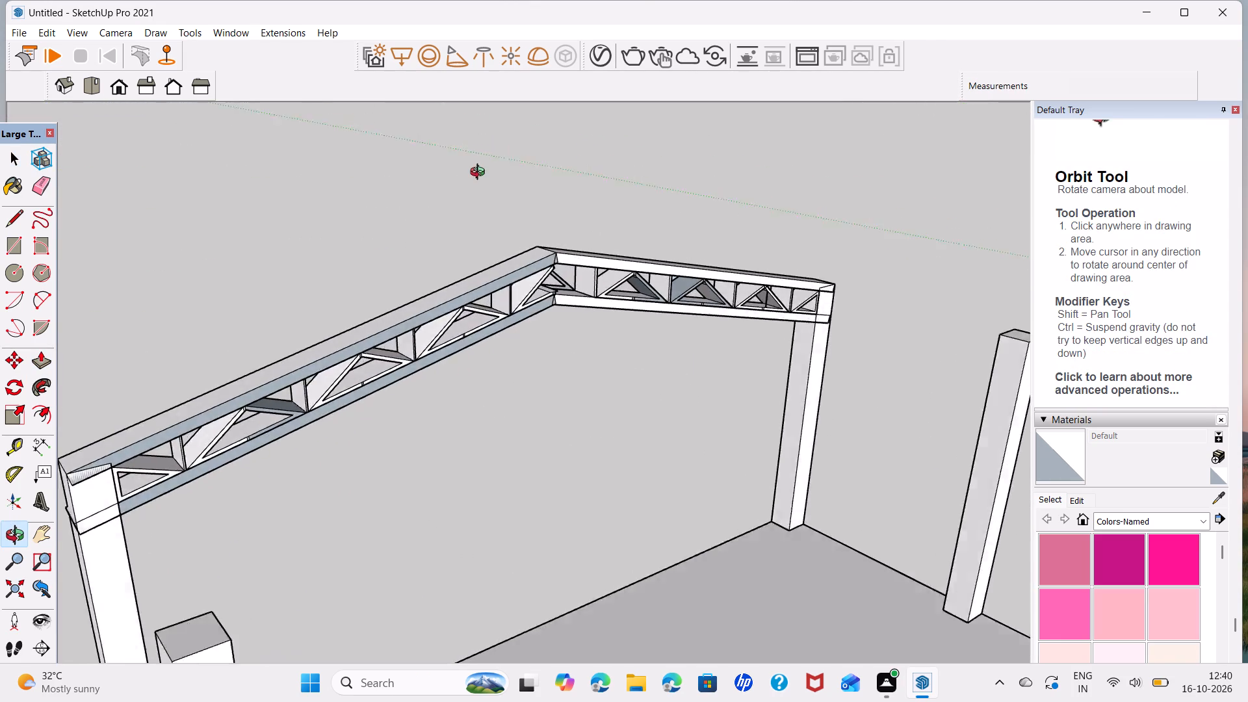
{"action": "middle_click_drag", "start_coordinate": [480, 174], "coordinate": [411, 157]}
{"action": "scroll", "coordinate": [566, 253], "scroll_direction": "up", "scroll_amount": 5}
{"action": "middle_click_drag", "start_coordinate": [581, 303], "coordinate": [478, 270]}
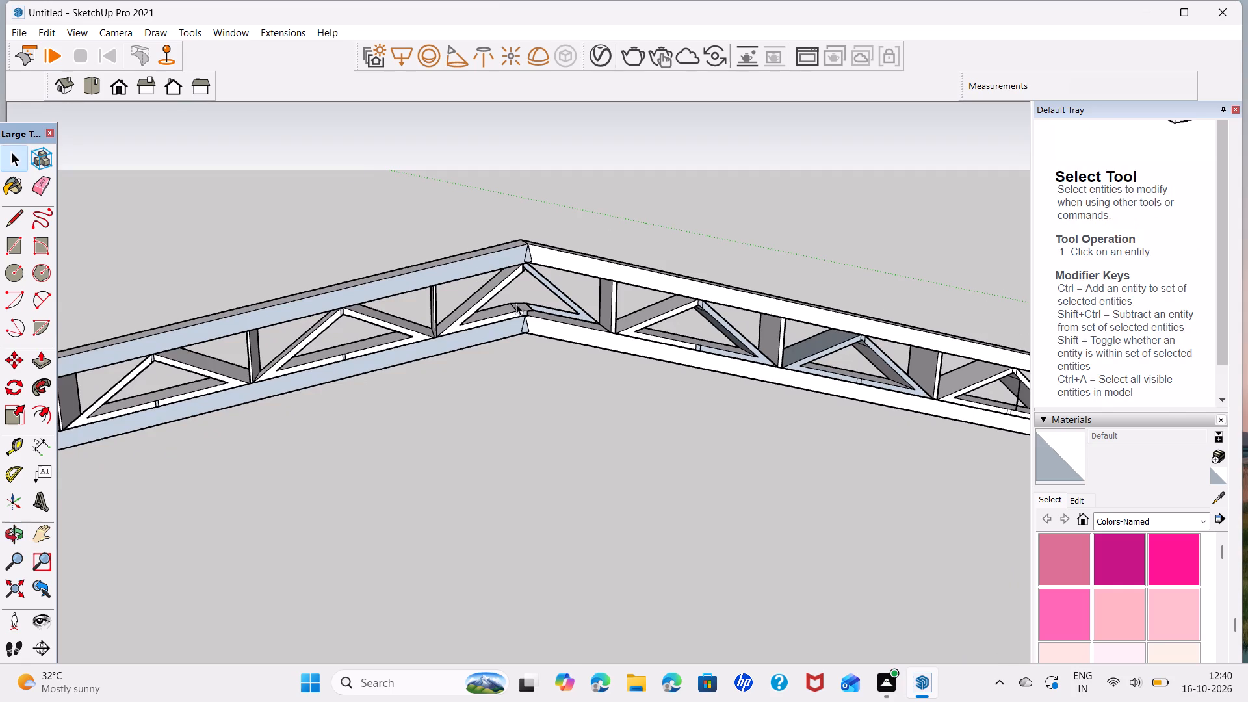
{"action": "scroll", "coordinate": [555, 308], "scroll_direction": "up", "scroll_amount": 3}
{"action": "left_click", "coordinate": [573, 318]}
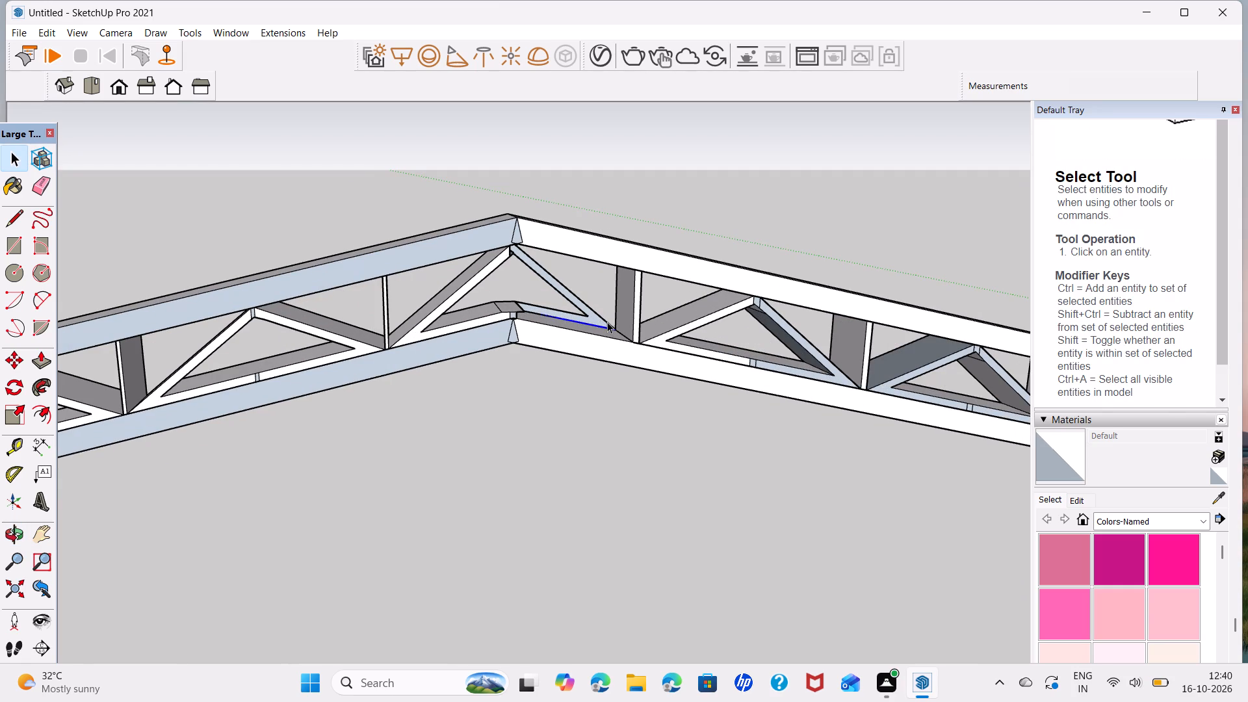
{"action": "left_click", "coordinate": [597, 320]}
{"action": "key", "text": "p"}
{"action": "left_click", "coordinate": [597, 320]}
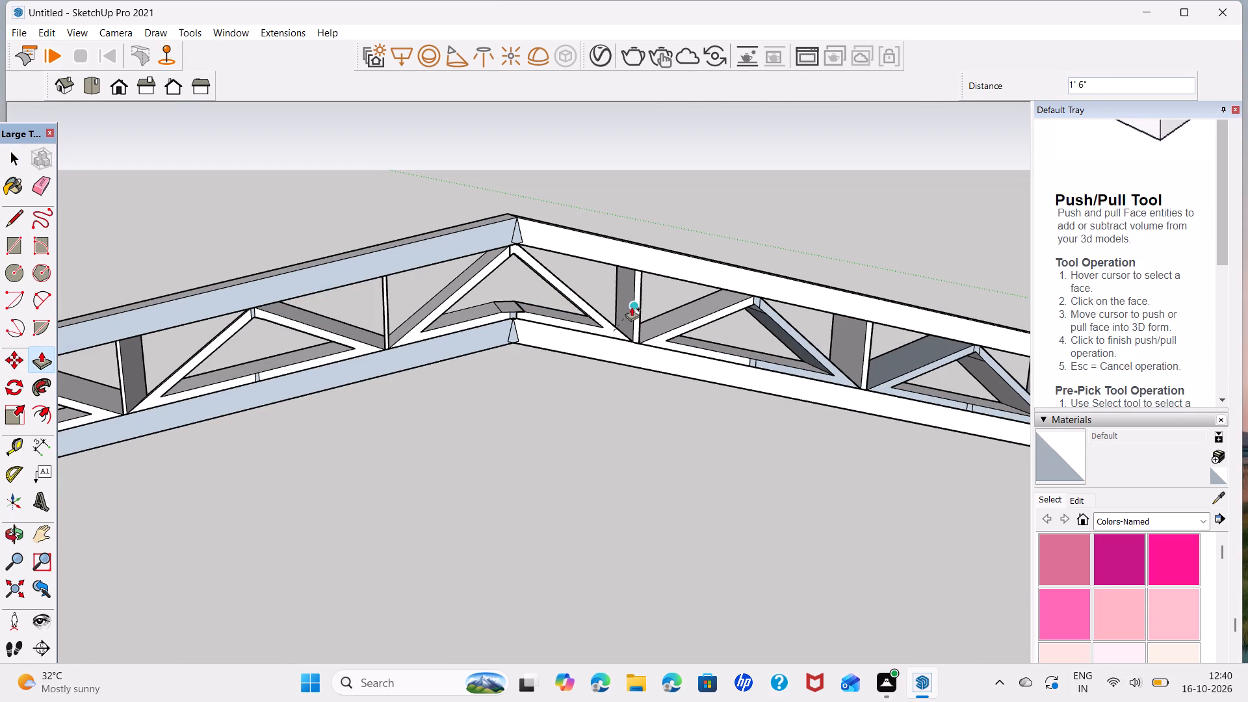
{"action": "left_click", "coordinate": [630, 272]}
{"action": "left_click_drag", "start_coordinate": [630, 272], "coordinate": [645, 246]}
{"action": "key", "text": "space"}
{"action": "left_click", "coordinate": [710, 201]}
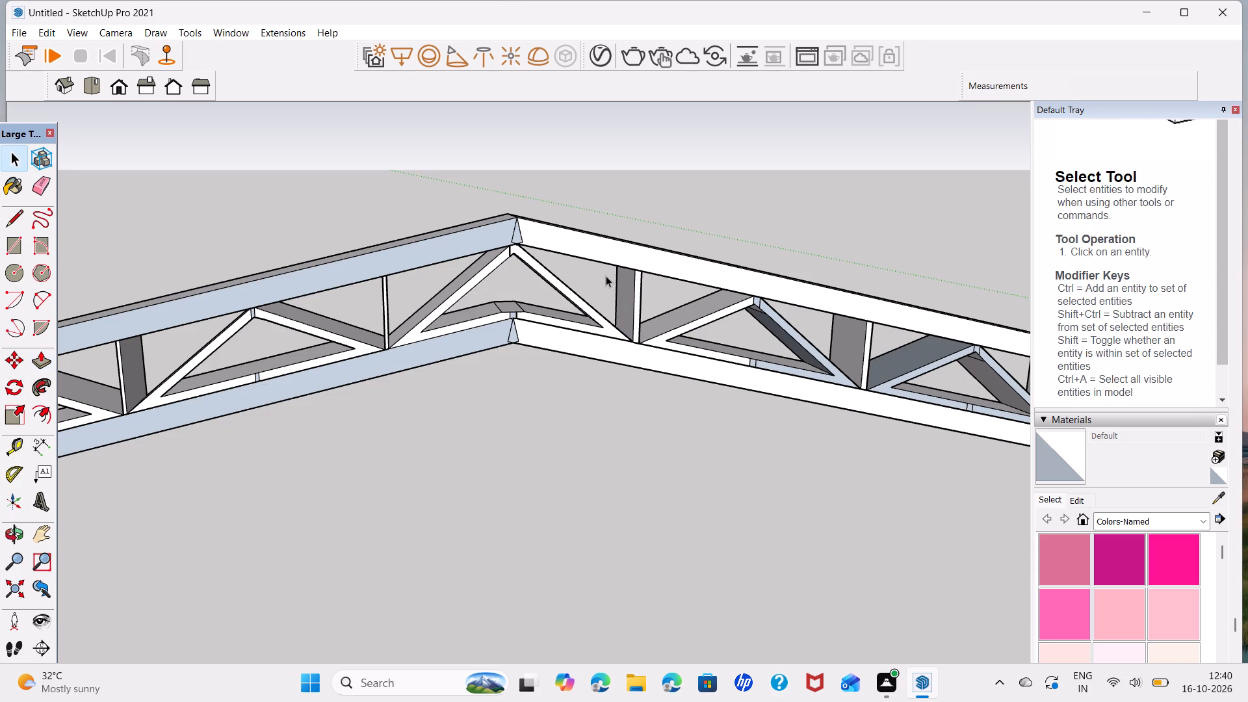
Reverse the face of the central triangular frame beneath the ridge, on the truss's opposite side.
{"action": "scroll", "coordinate": [606, 276], "scroll_direction": "down", "scroll_amount": 4}
{"action": "middle_click_drag", "start_coordinate": [737, 307], "coordinate": [0, 323]}
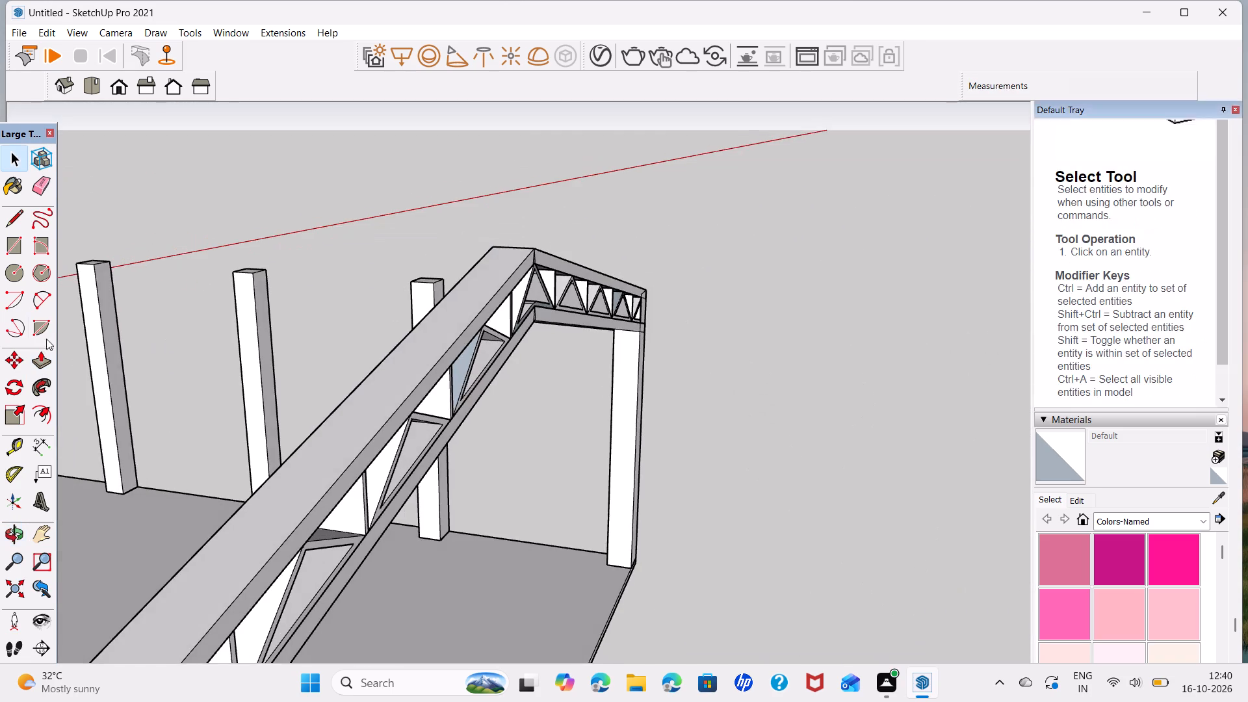
{"action": "middle_click_drag", "start_coordinate": [553, 450], "coordinate": [83, 344]}
{"action": "scroll", "coordinate": [478, 283], "scroll_direction": "up", "scroll_amount": 3}
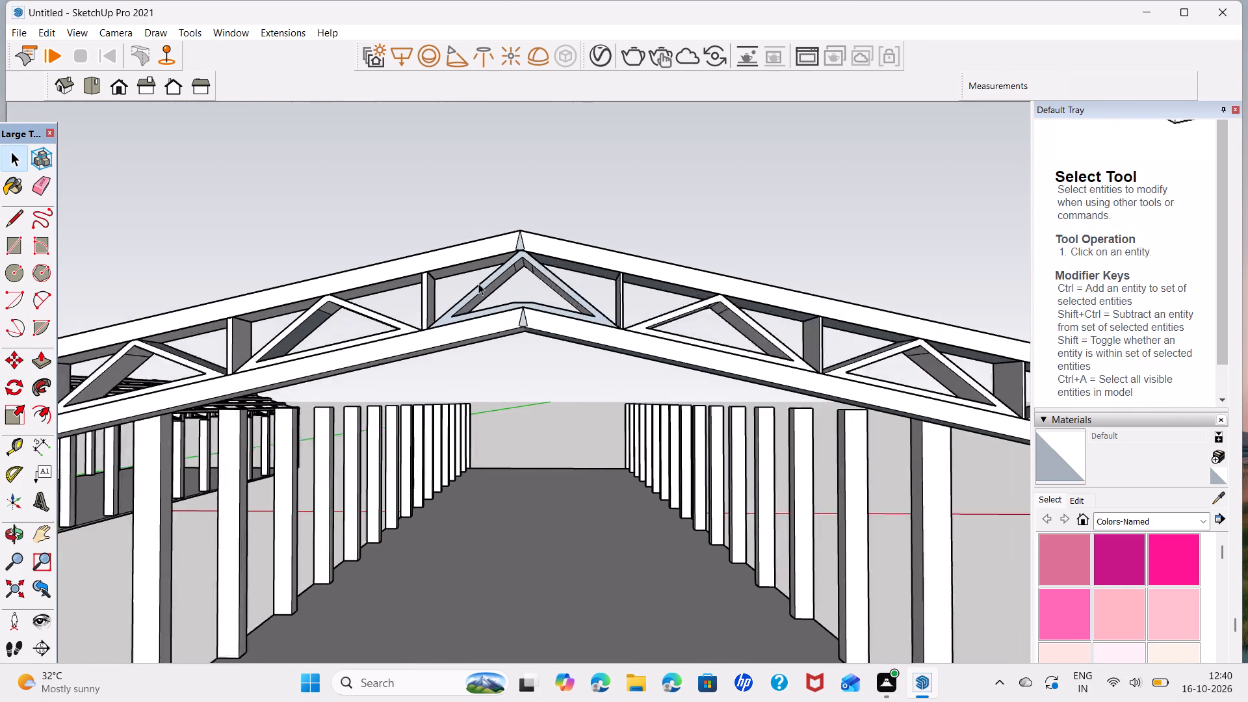
{"action": "scroll", "coordinate": [478, 283], "scroll_direction": "up", "scroll_amount": 3}
{"action": "right_click", "coordinate": [485, 287]}
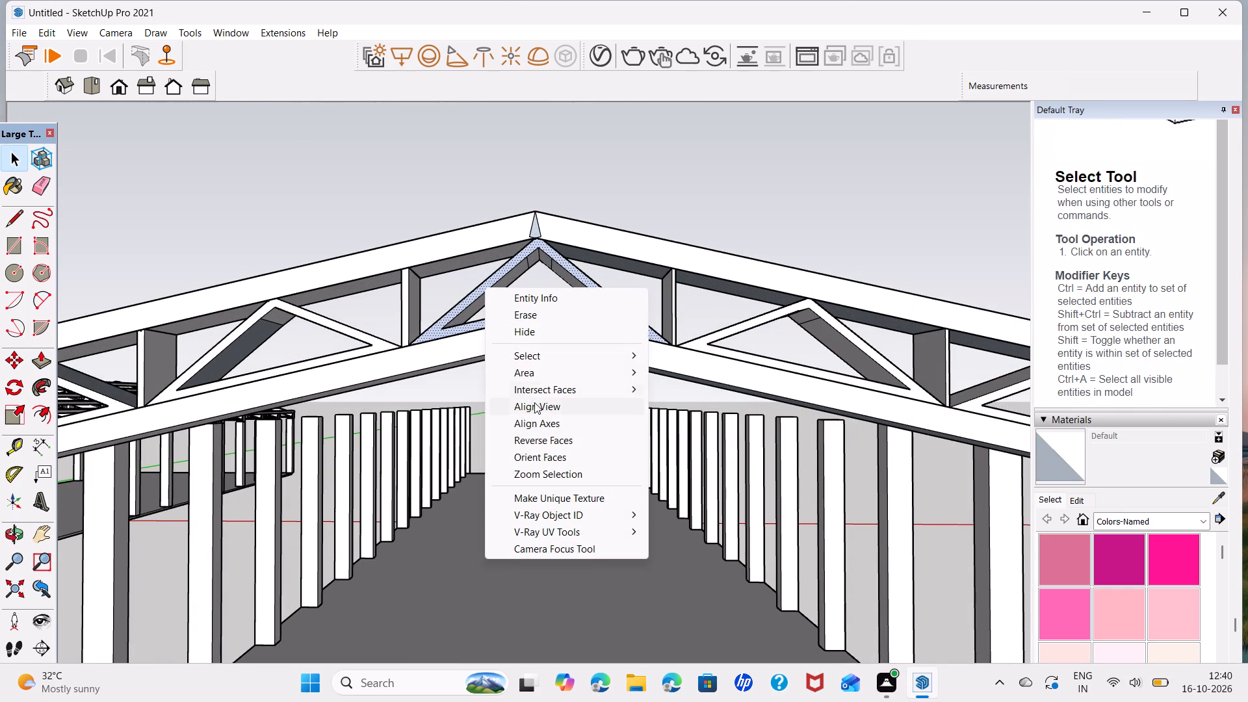
{"action": "left_click", "coordinate": [544, 437]}
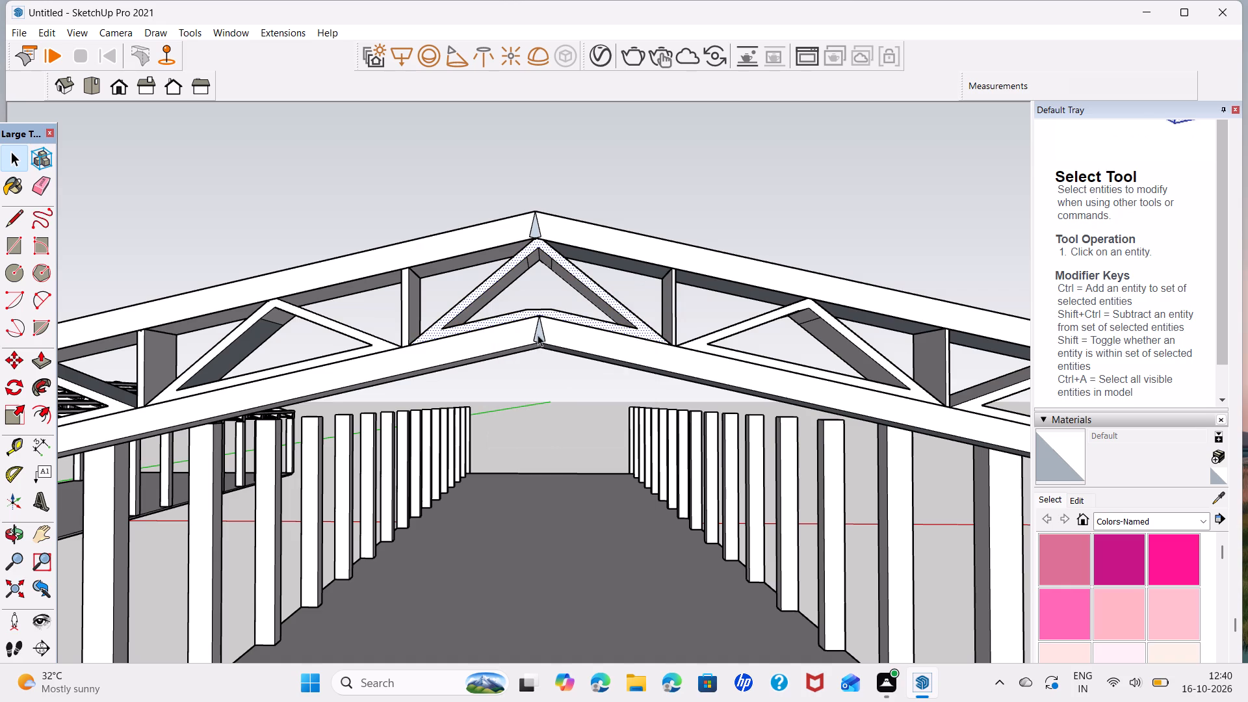
{"action": "right_click", "coordinate": [538, 335]}
{"action": "left_click", "coordinate": [740, 144]}
Group all the connected diagonals and posts that form the truss's web.
{"action": "scroll", "coordinate": [660, 218], "scroll_direction": "down", "scroll_amount": 6}
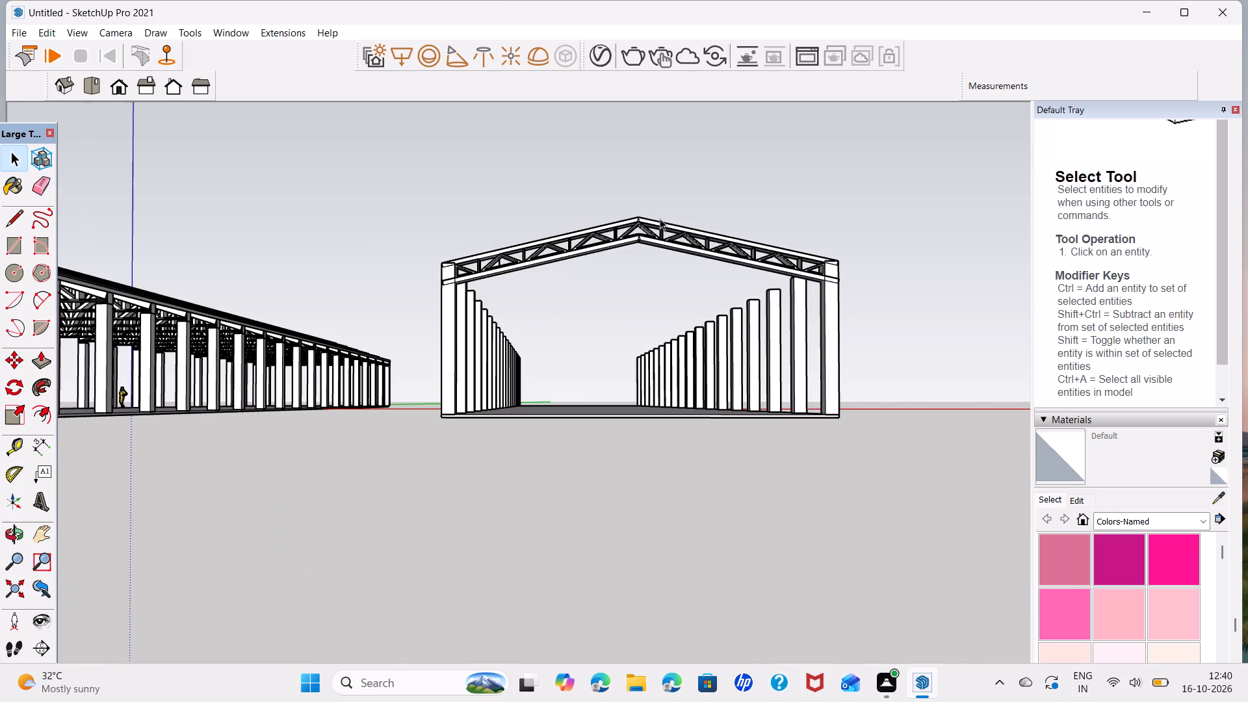
{"action": "middle_click_drag", "start_coordinate": [673, 238], "coordinate": [656, 400]}
{"action": "scroll", "coordinate": [658, 397], "scroll_direction": "down", "scroll_amount": 1}
{"action": "scroll", "coordinate": [734, 257], "scroll_direction": "up", "scroll_amount": 5}
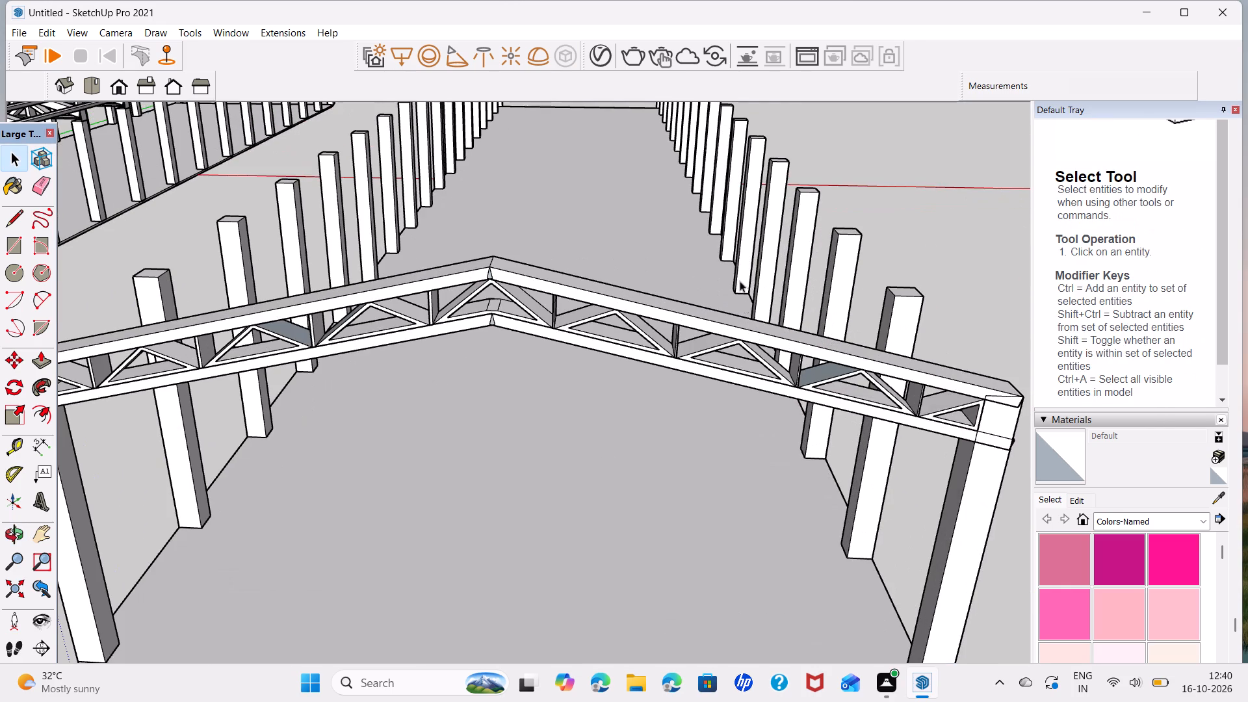
{"action": "triple_click", "coordinate": [766, 363]}
{"action": "right_click", "coordinate": [766, 363]}
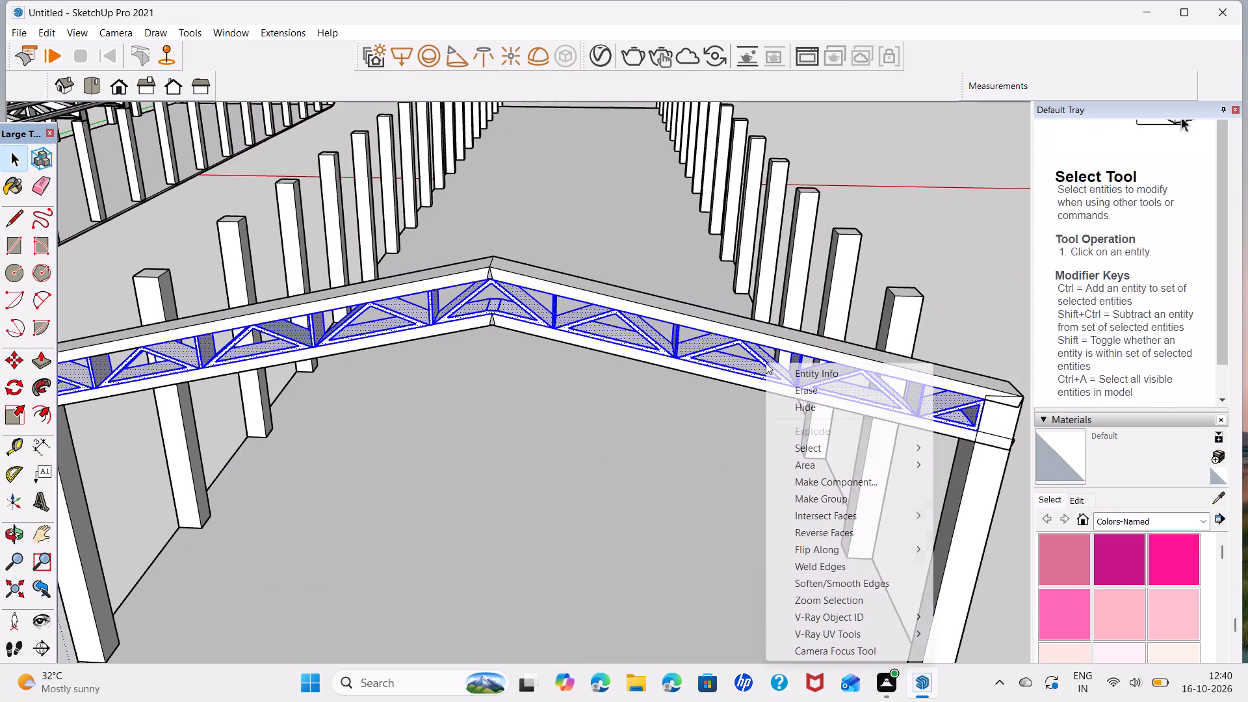
{"action": "left_click", "coordinate": [844, 500]}
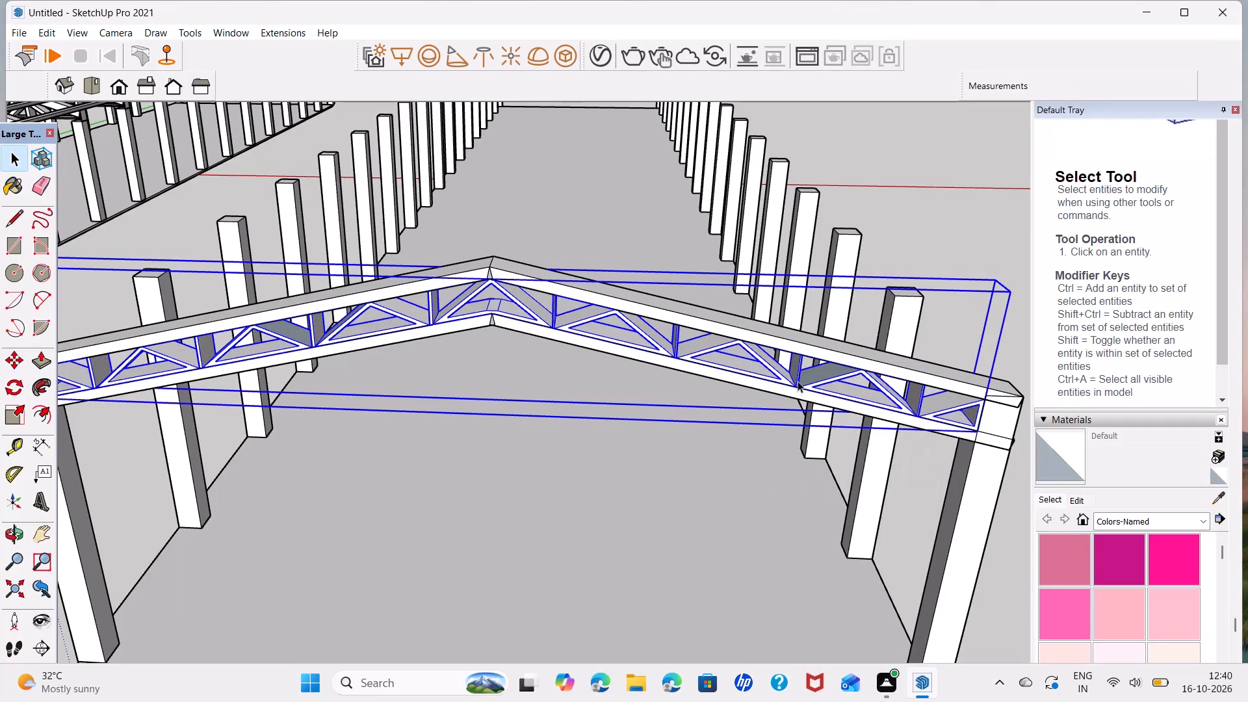
Copy the top chord, bottom chord and web group together 12' 8" along the green axis onto the next pair of posts.
{"action": "left_click", "coordinate": [1005, 424], "text": "ctrl"}
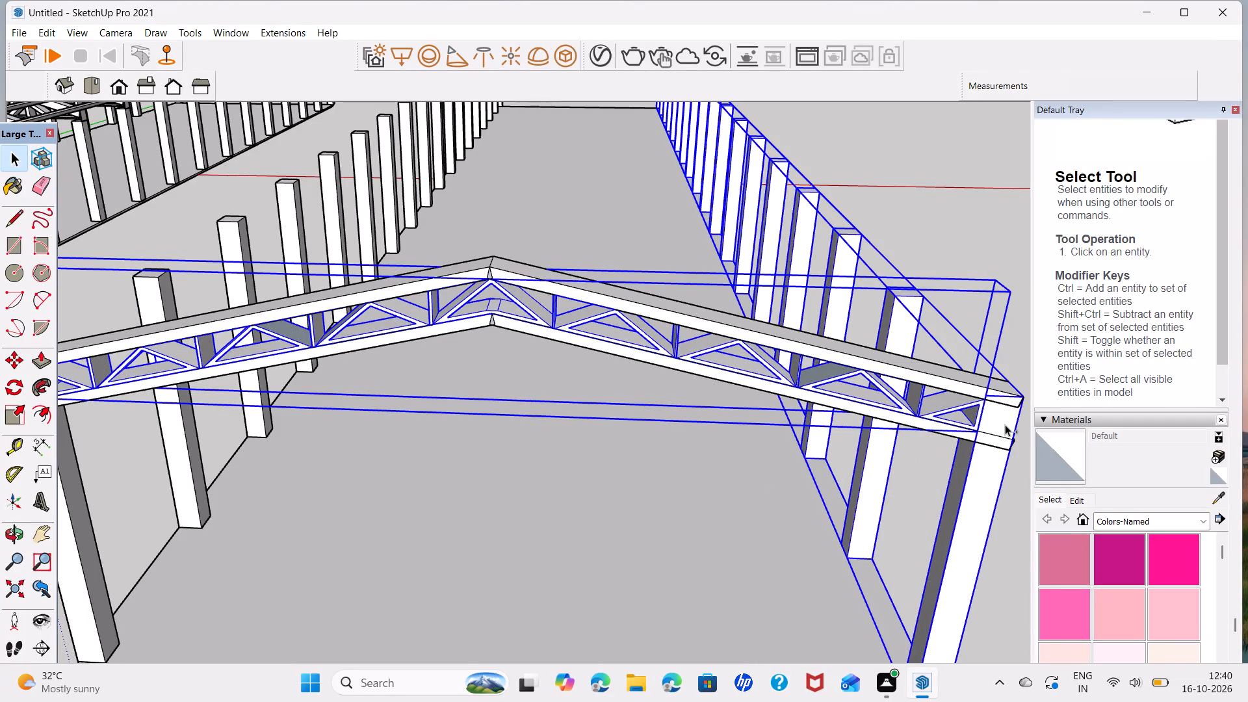
{"action": "key", "text": "Escape"}
{"action": "left_click", "coordinate": [986, 395]}
{"action": "left_click", "coordinate": [906, 417], "text": "ctrl"}
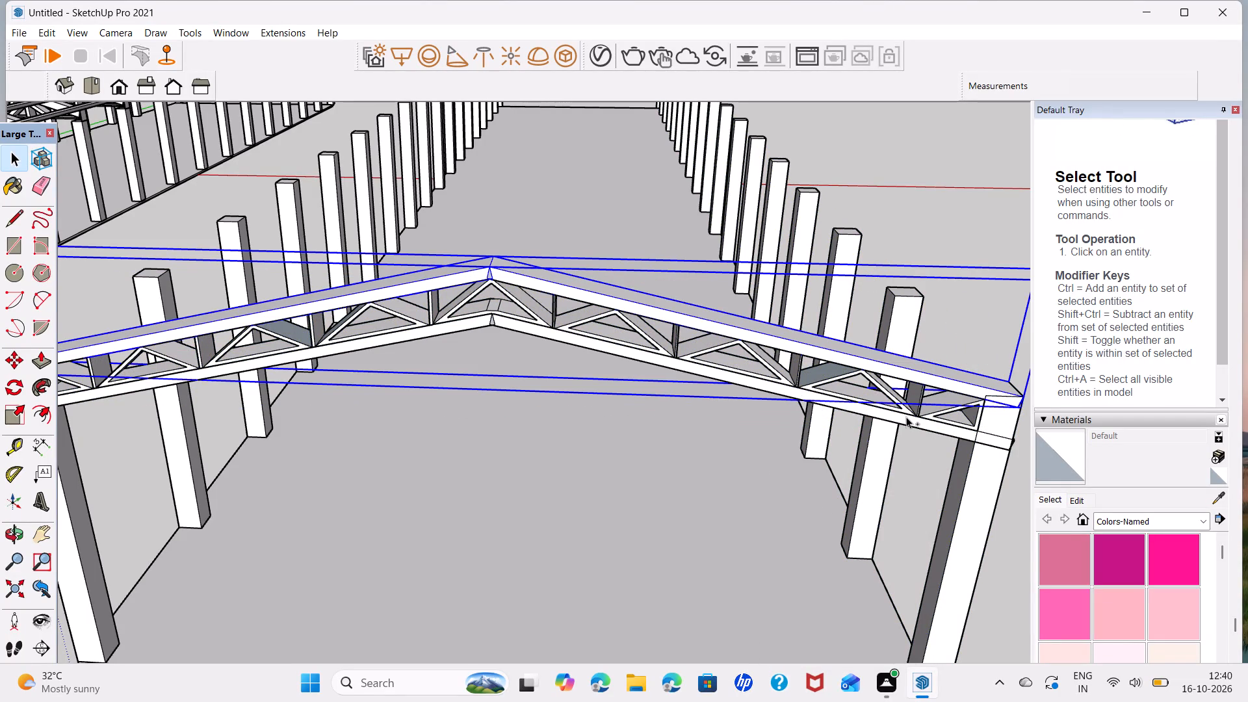
{"action": "left_click", "coordinate": [885, 389], "text": "ctrl"}
{"action": "scroll", "coordinate": [770, 243], "scroll_direction": "down", "scroll_amount": 4}
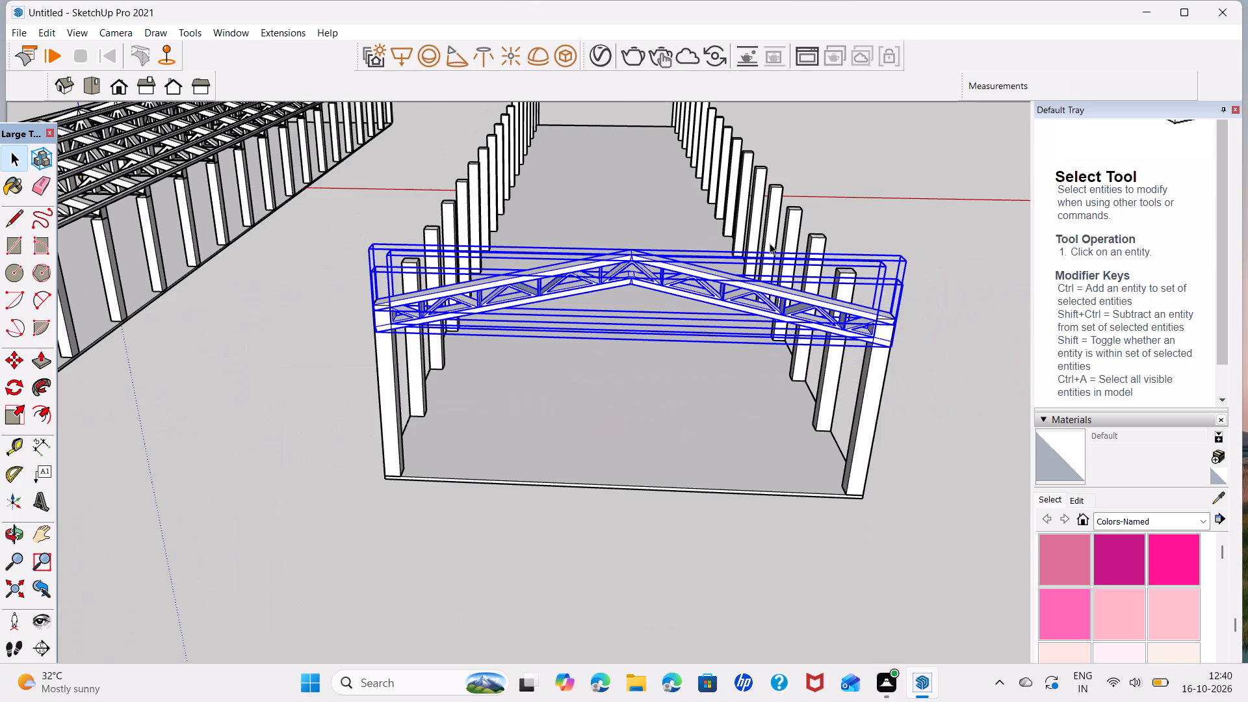
{"action": "key", "text": "m"}
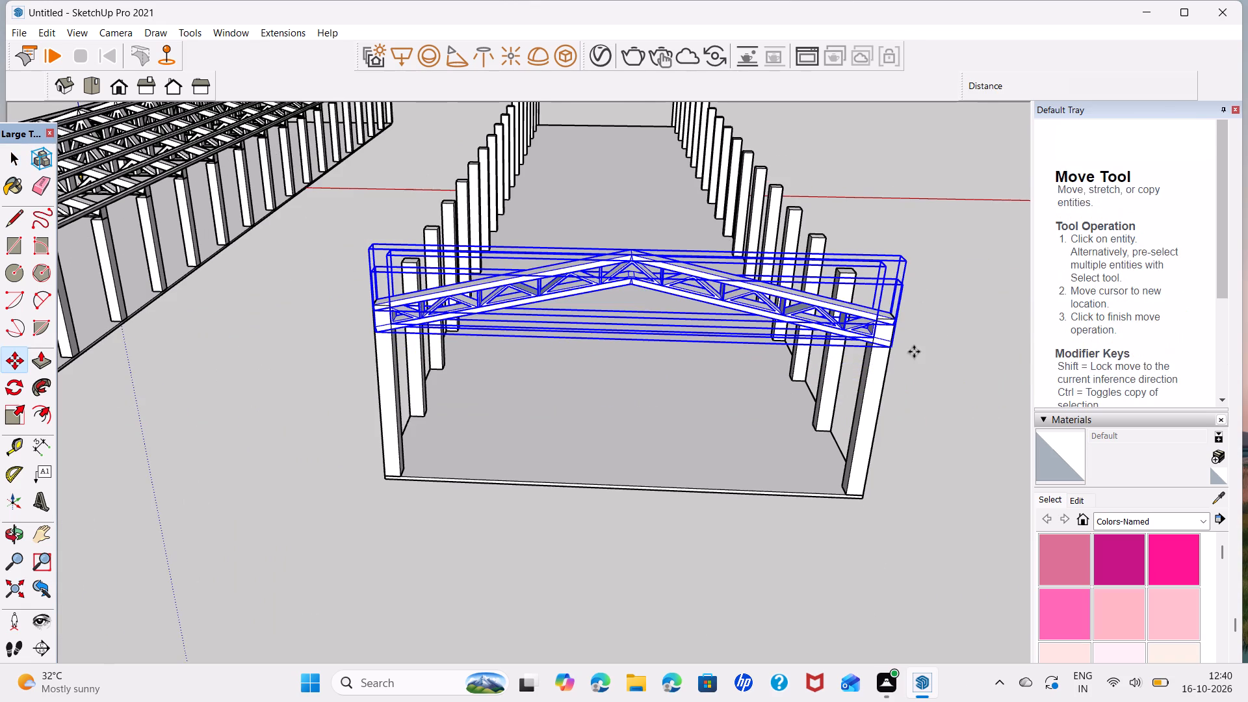
{"action": "middle_click_drag", "start_coordinate": [914, 352], "coordinate": [539, 309]}
{"action": "scroll", "coordinate": [213, 252], "scroll_direction": "up", "scroll_amount": 7}
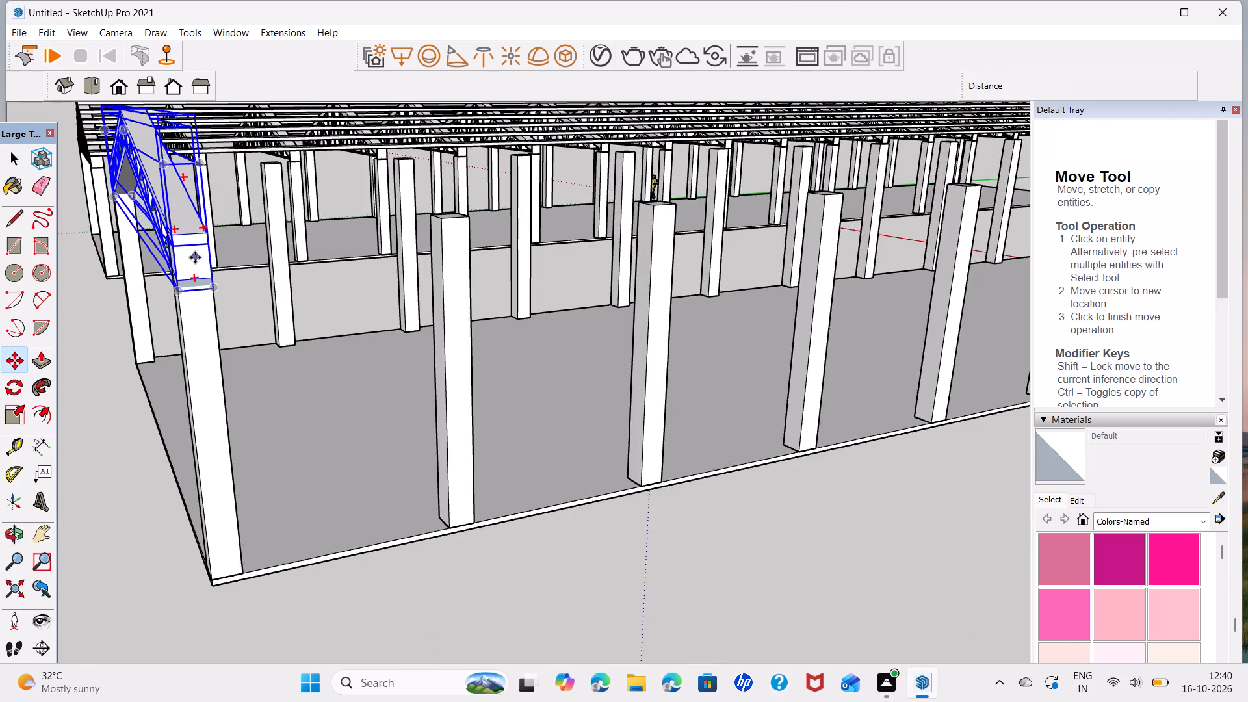
{"action": "scroll", "coordinate": [195, 257], "scroll_direction": "up", "scroll_amount": 4}
{"action": "middle_click_drag", "start_coordinate": [205, 258], "coordinate": [122, 276]}
{"action": "scroll", "coordinate": [235, 221], "scroll_direction": "up", "scroll_amount": 6}
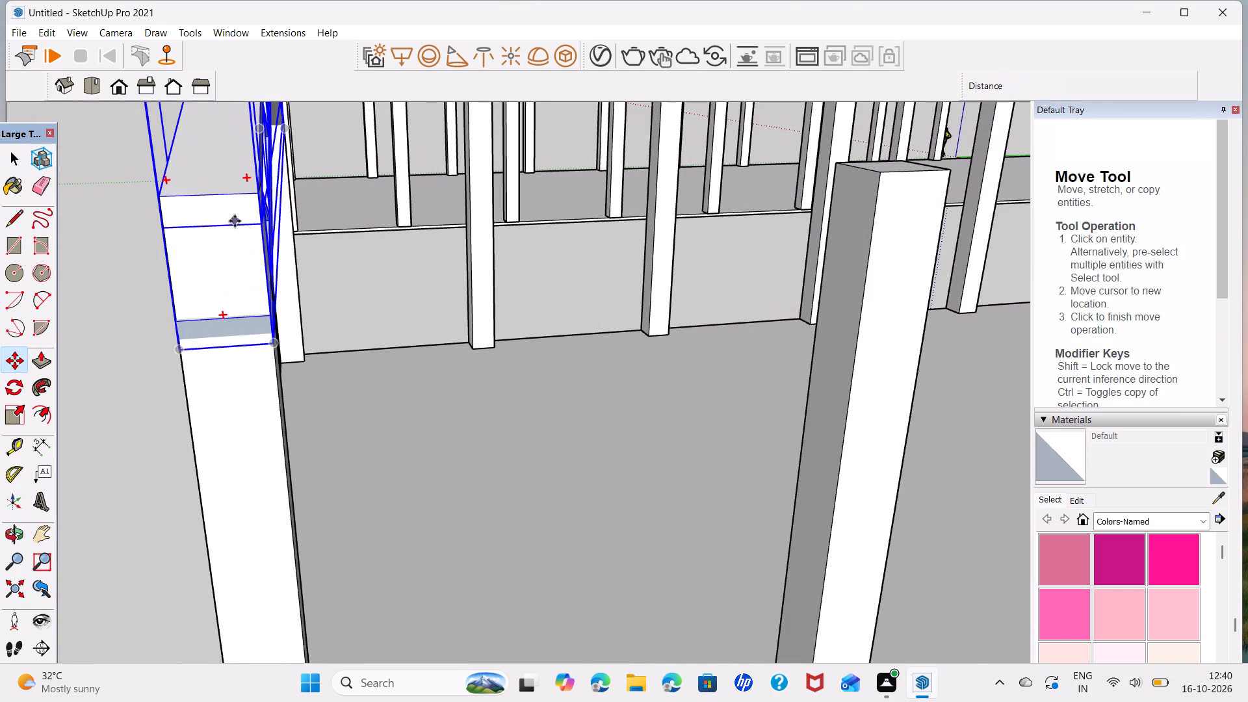
{"action": "middle_click_drag", "start_coordinate": [275, 209], "coordinate": [215, 223]}
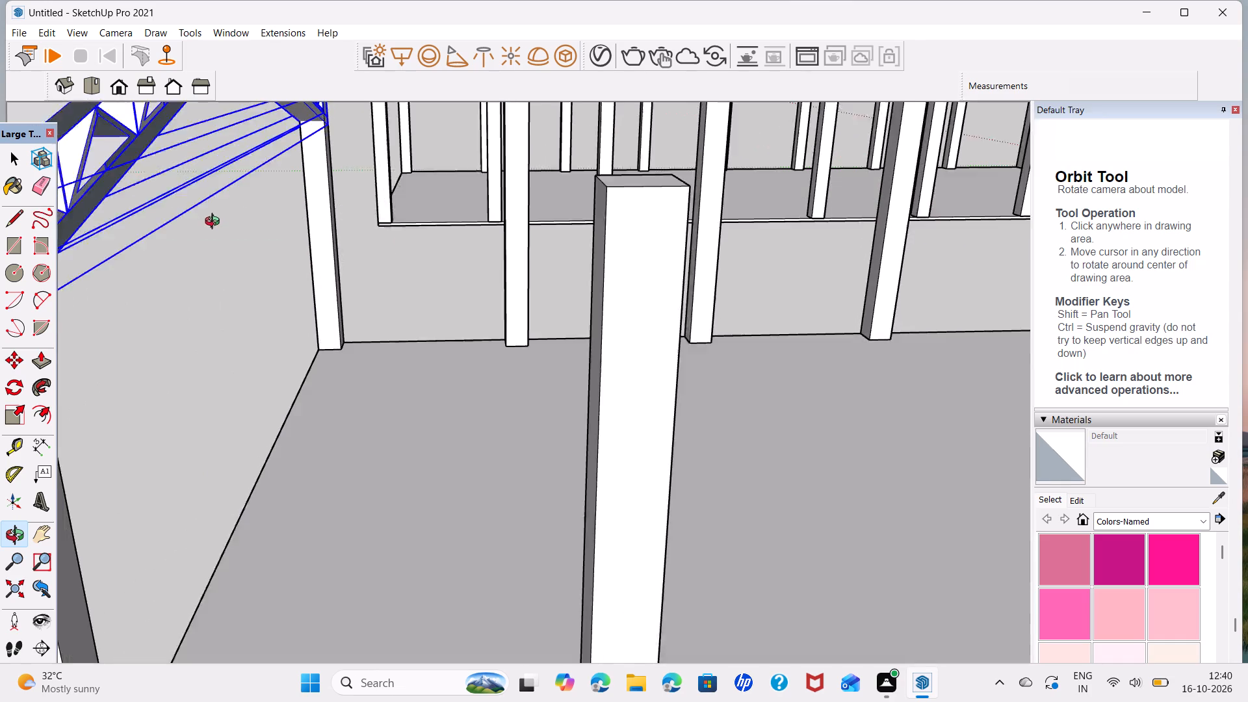
{"action": "middle_click_drag", "start_coordinate": [215, 223], "coordinate": [247, 207]}
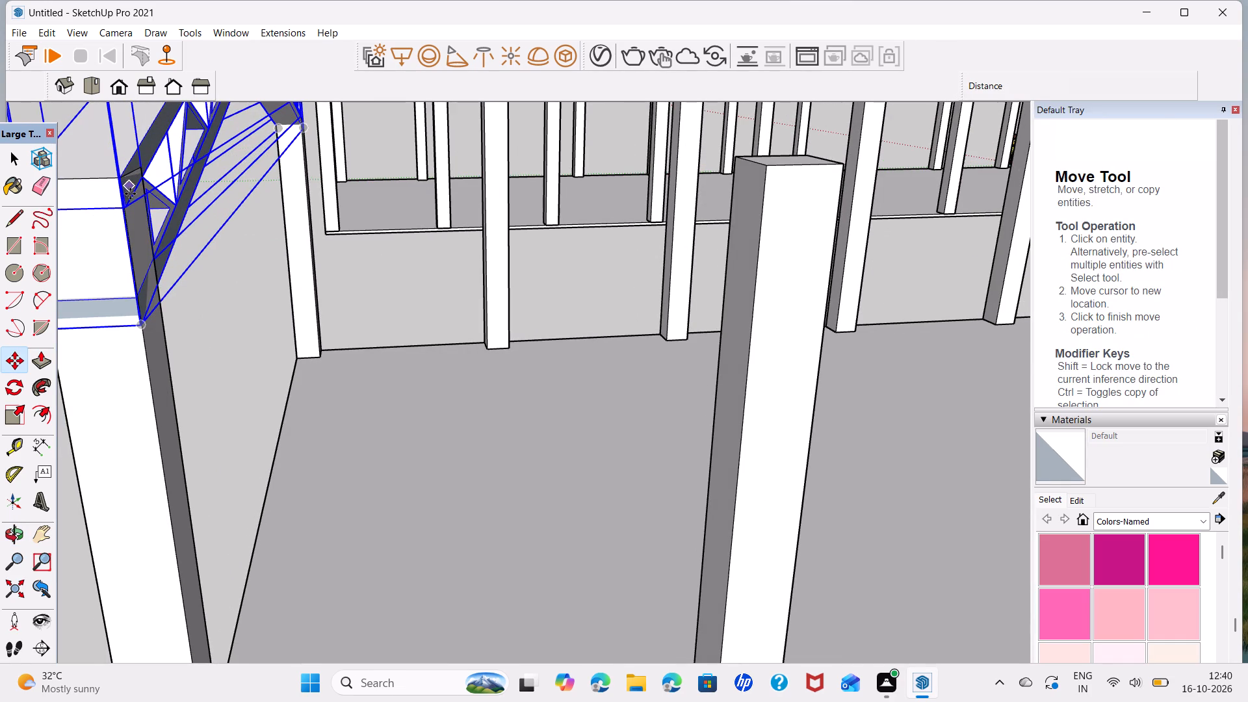
{"action": "middle_click_drag", "start_coordinate": [150, 211], "coordinate": [0, 149]}
{"action": "scroll", "coordinate": [365, 298], "scroll_direction": "up", "scroll_amount": 1}
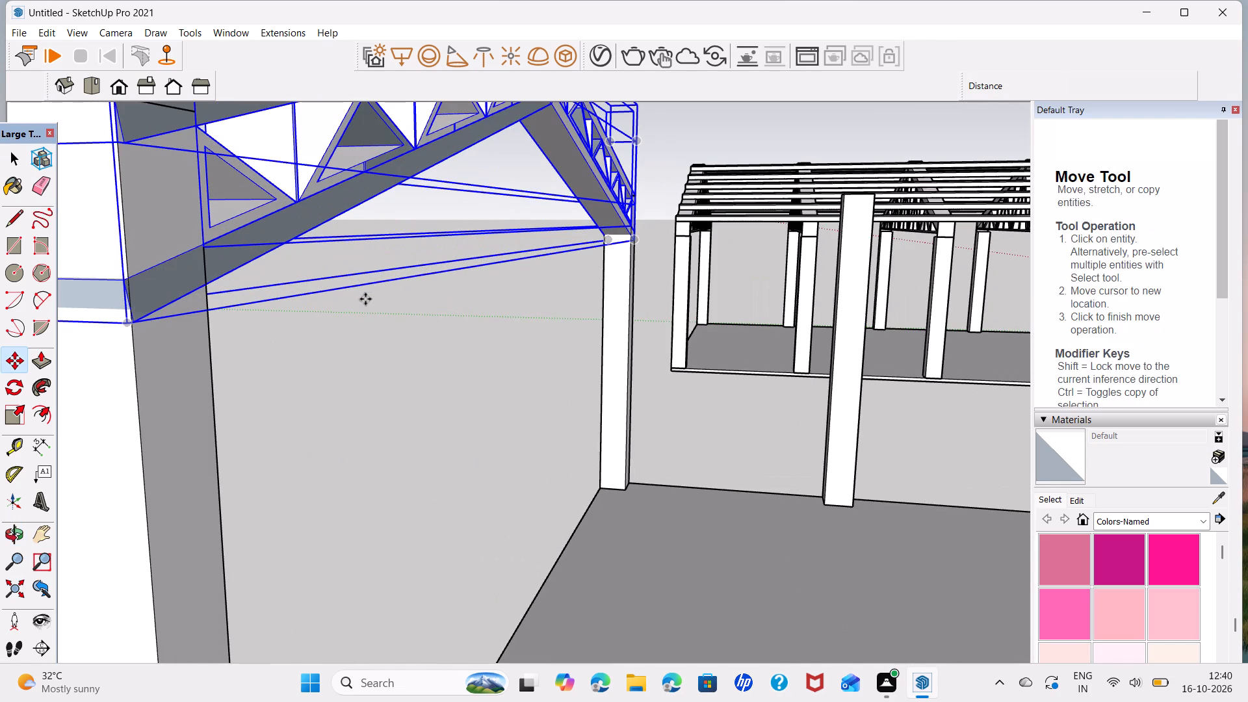
{"action": "scroll", "coordinate": [376, 307], "scroll_direction": "down", "scroll_amount": 1}
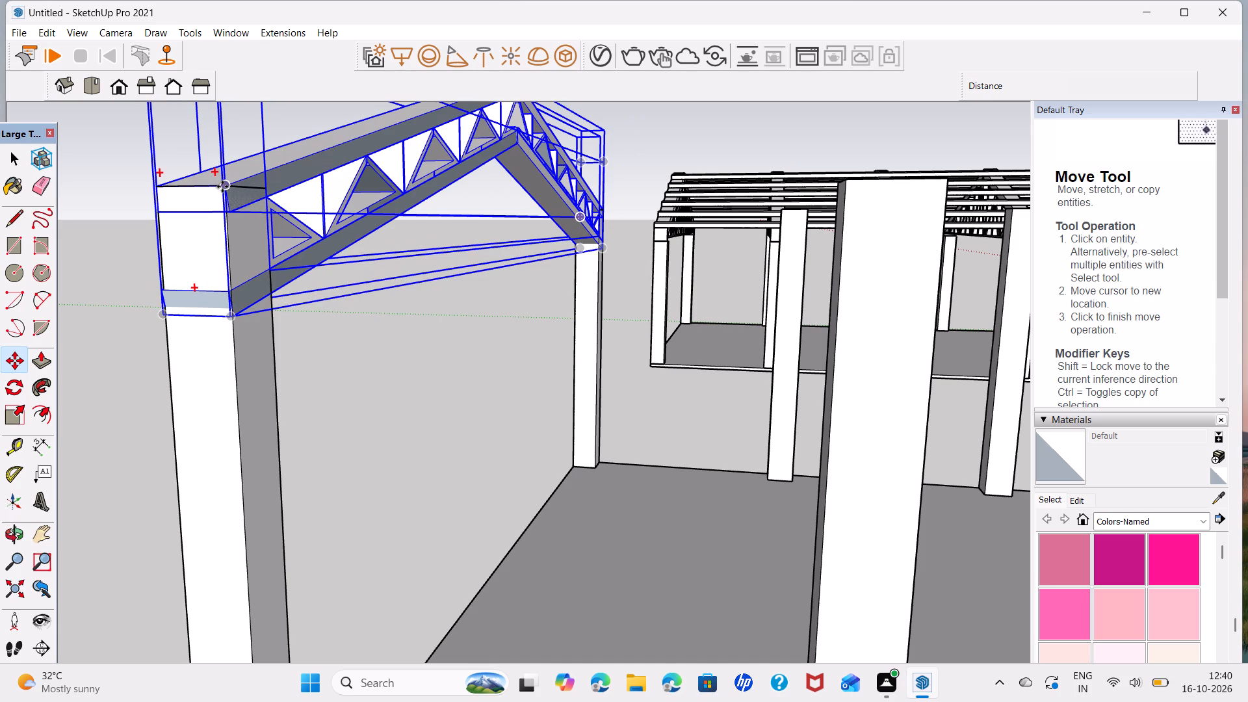
{"action": "left_click", "coordinate": [222, 187]}
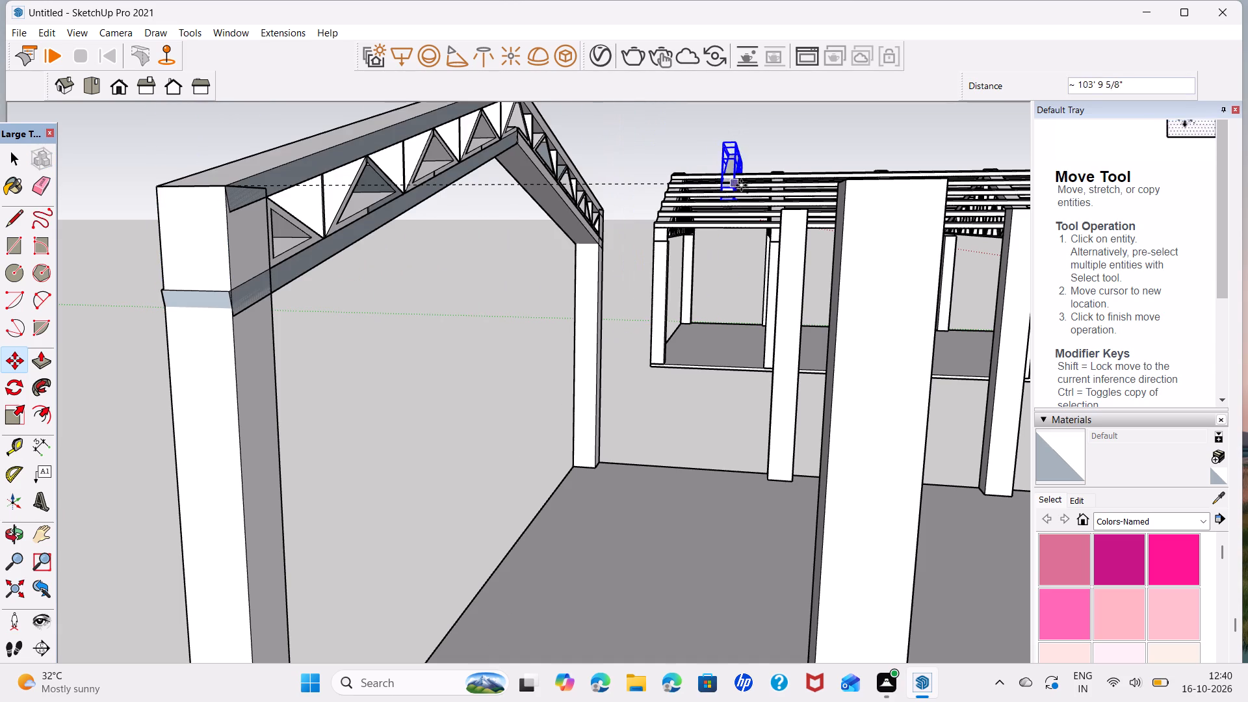
{"action": "left_click", "coordinate": [947, 177]}
Multiply the truss copy into an array of 17 at the same spacing along the rows of posts.
{"action": "scroll", "coordinate": [947, 177], "scroll_direction": "down", "scroll_amount": 14}
{"action": "middle_click_drag", "start_coordinate": [947, 177], "coordinate": [937, 251]}
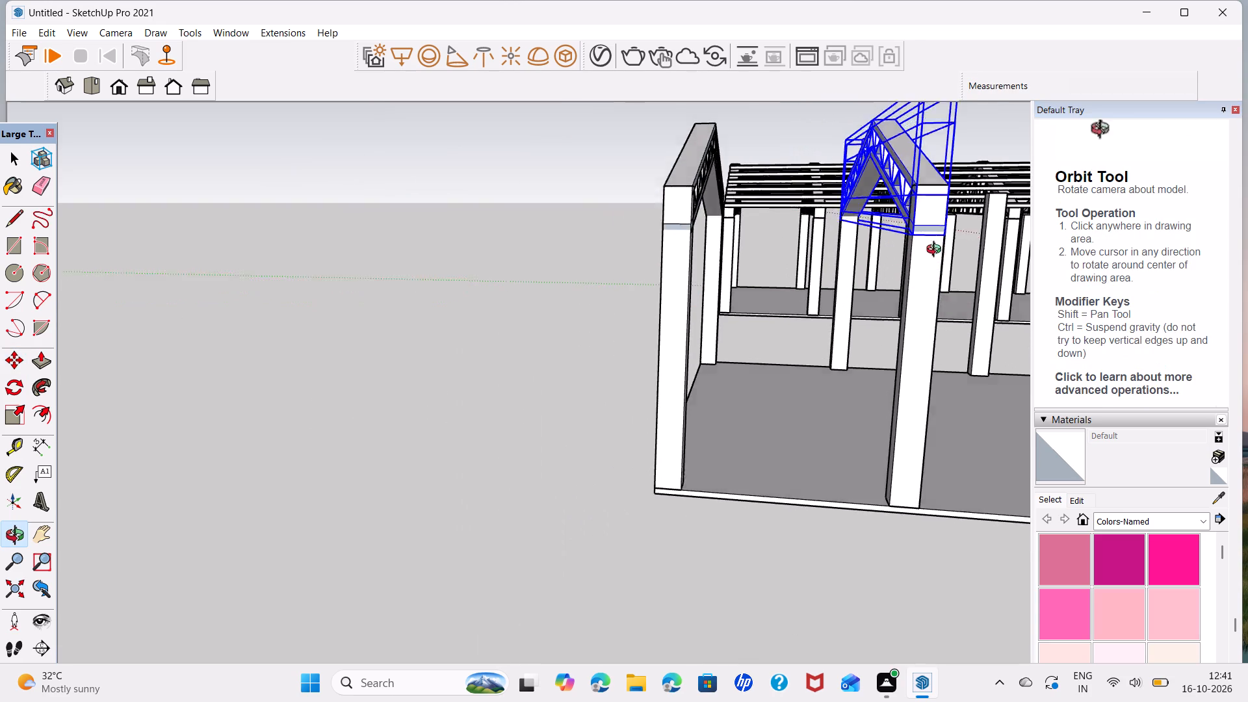
{"action": "middle_click_drag", "start_coordinate": [937, 251], "coordinate": [949, 317]}
{"action": "middle_click_drag", "start_coordinate": [1010, 299], "coordinate": [1221, 194]}
{"action": "type", "text": "/1"}
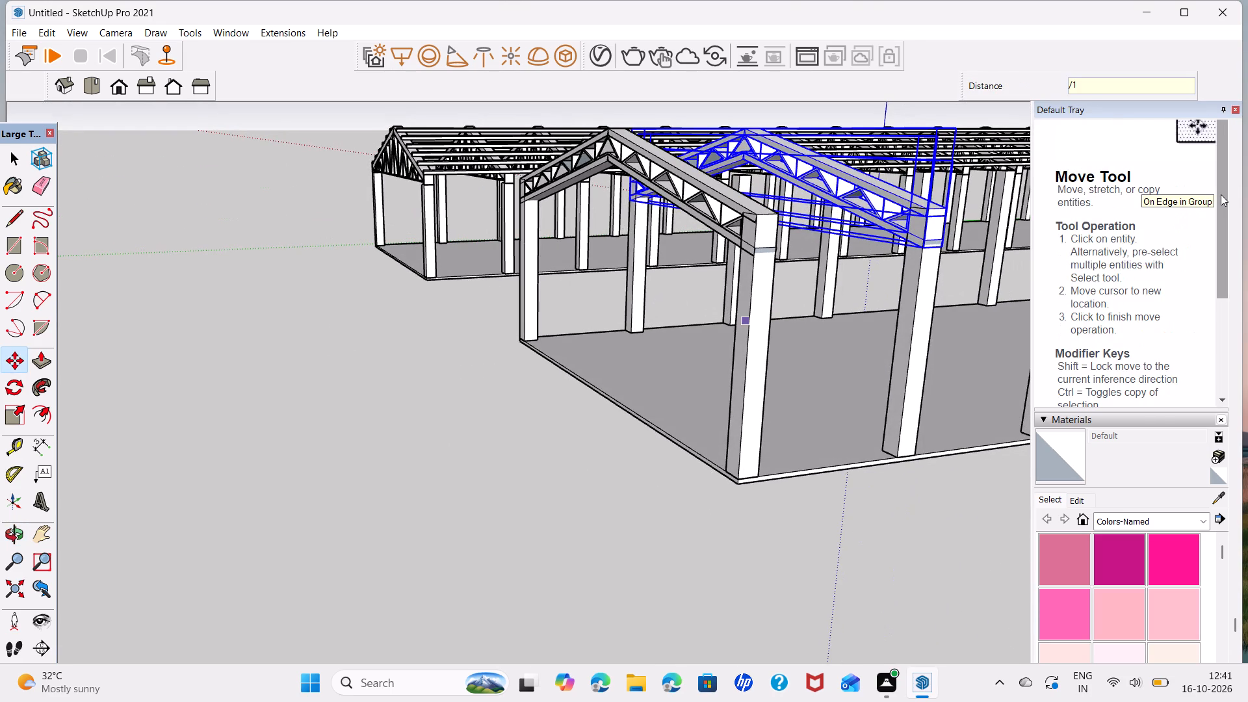
{"action": "key", "text": "BackSpace"}
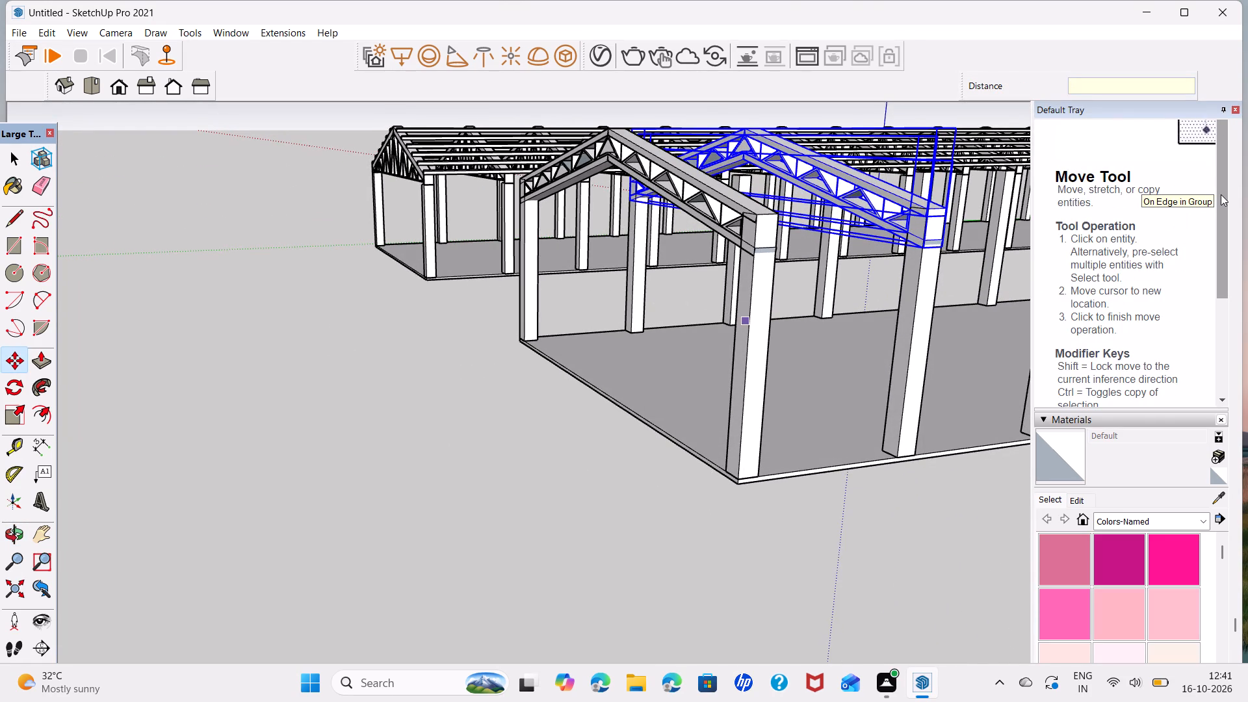
{"action": "key", "text": "asterisk"}
{"action": "type", "text": "17"}
{"action": "key", "text": "Return"}
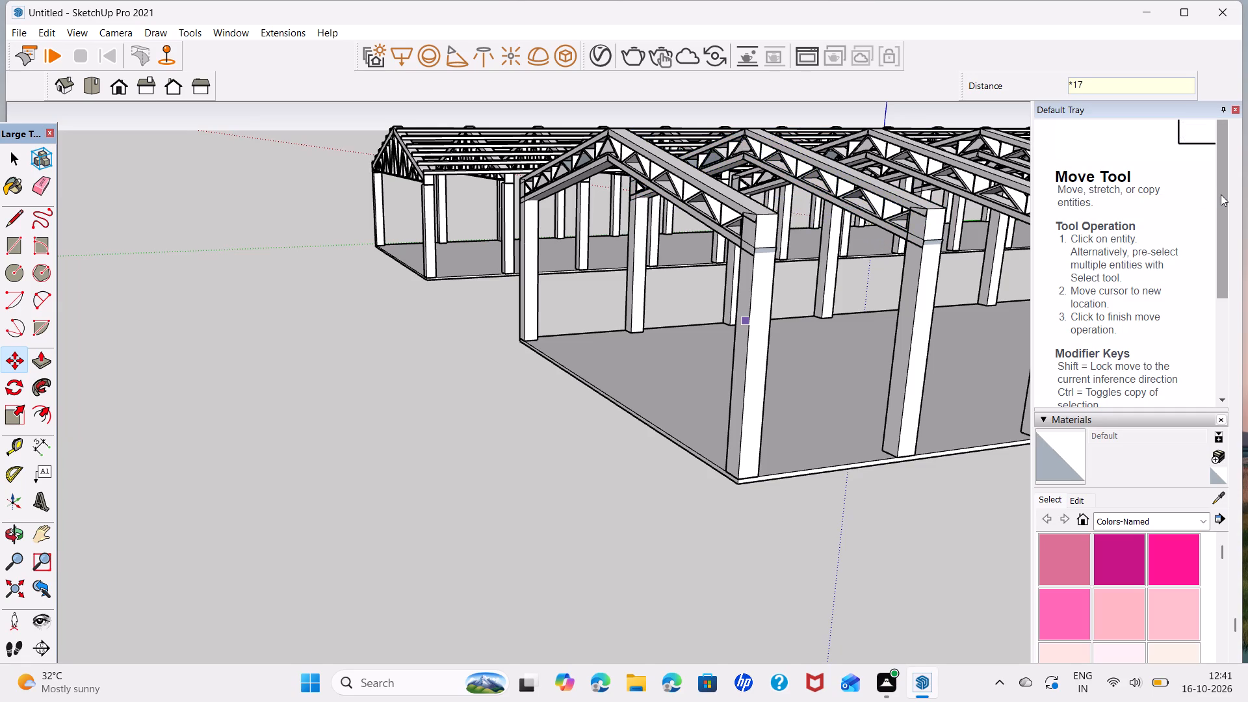
{"action": "key", "text": "space"}
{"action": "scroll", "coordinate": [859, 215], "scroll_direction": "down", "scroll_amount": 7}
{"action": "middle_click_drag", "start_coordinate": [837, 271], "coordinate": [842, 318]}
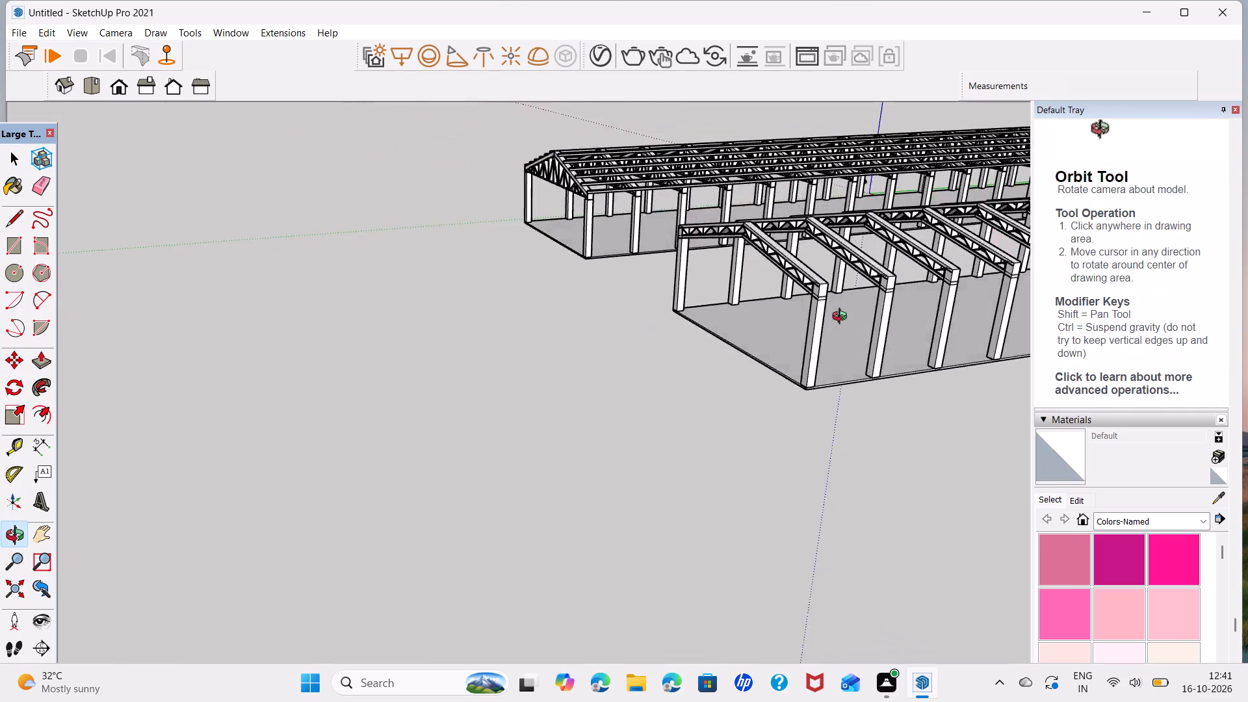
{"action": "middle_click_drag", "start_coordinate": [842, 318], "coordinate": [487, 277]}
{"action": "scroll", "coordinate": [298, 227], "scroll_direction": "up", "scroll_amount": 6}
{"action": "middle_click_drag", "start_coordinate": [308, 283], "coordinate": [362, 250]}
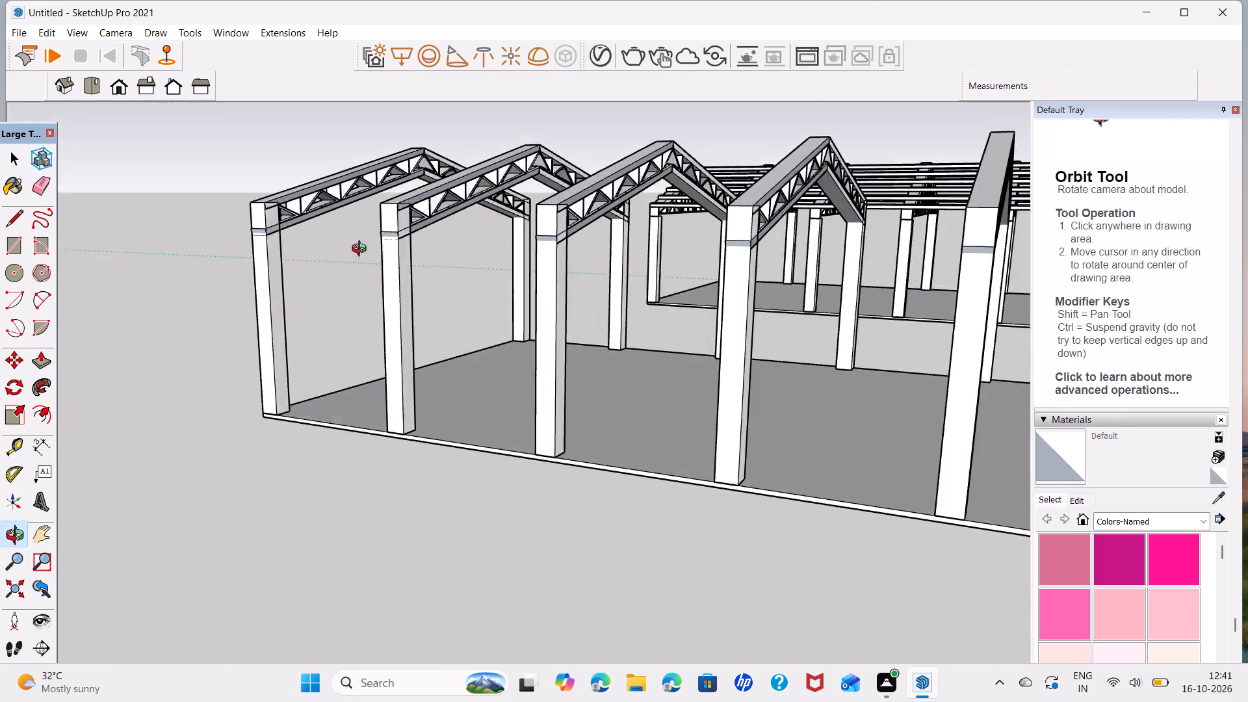
Examine the repeated trusses along the whole second building from its end, its side and above.
{"action": "middle_click_drag", "start_coordinate": [362, 250], "coordinate": [479, 266]}
{"action": "middle_click_drag", "start_coordinate": [449, 372], "coordinate": [814, 408]}
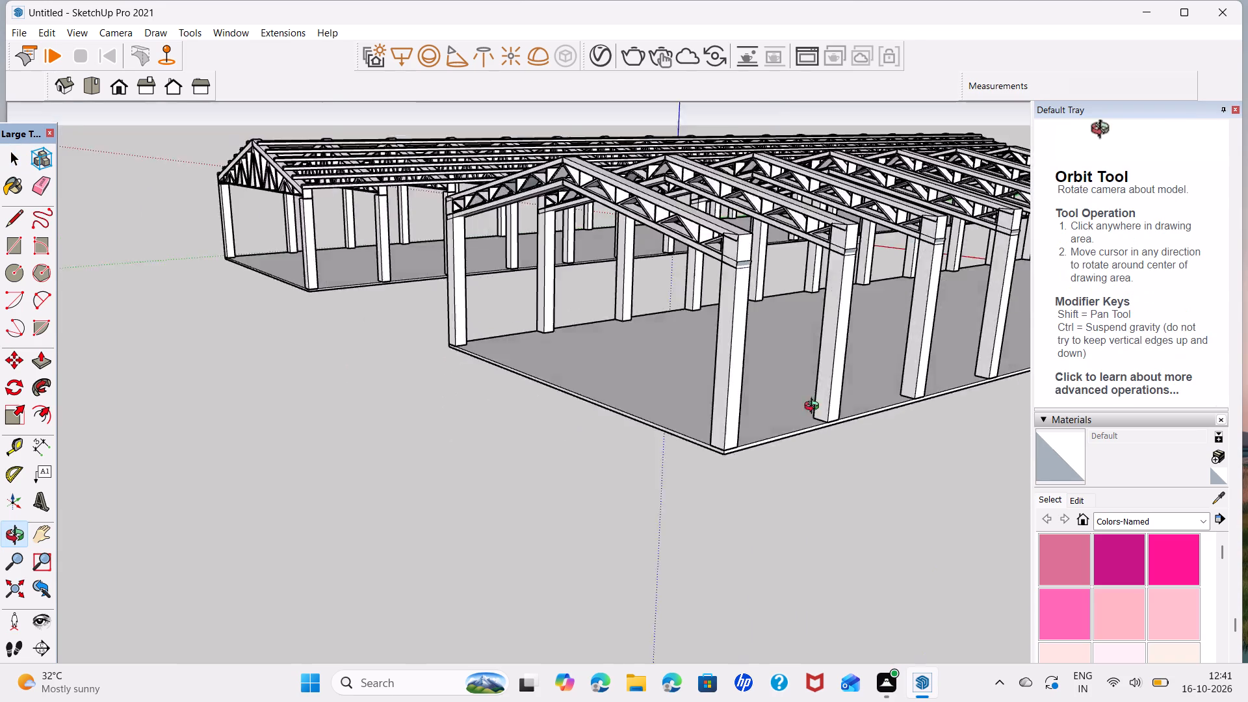
{"action": "middle_click_drag", "start_coordinate": [814, 408], "coordinate": [1136, 421]}
{"action": "scroll", "coordinate": [720, 348], "scroll_direction": "down", "scroll_amount": 6}
{"action": "middle_click_drag", "start_coordinate": [784, 367], "coordinate": [627, 318]}
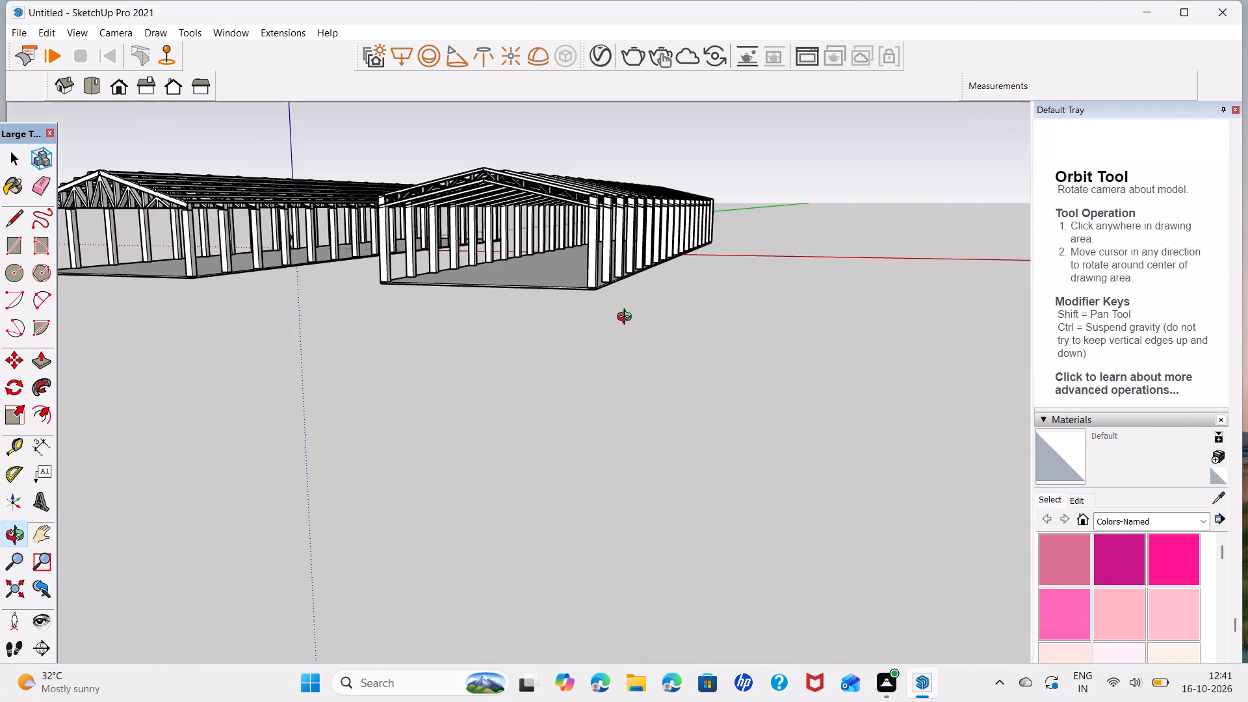
{"action": "middle_click_drag", "start_coordinate": [627, 318], "coordinate": [643, 318]}
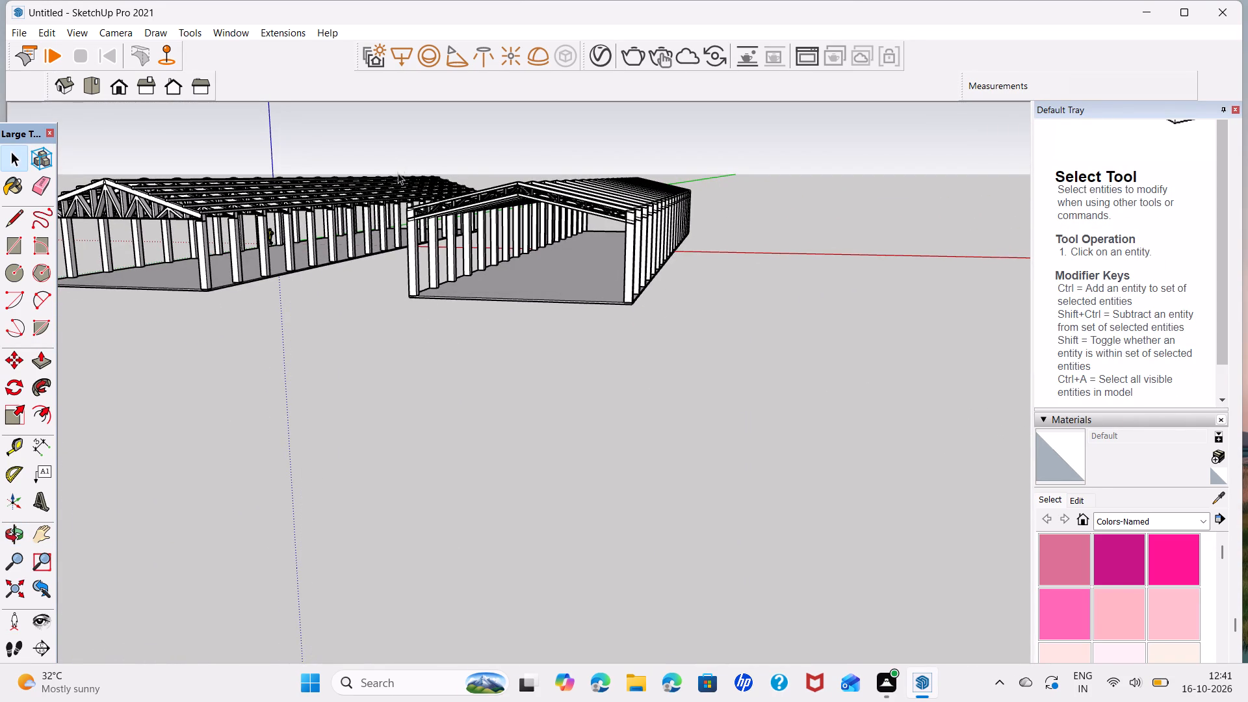
{"action": "scroll", "coordinate": [434, 218], "scroll_direction": "up", "scroll_amount": 6}
{"action": "scroll", "coordinate": [742, 222], "scroll_direction": "down", "scroll_amount": 1}
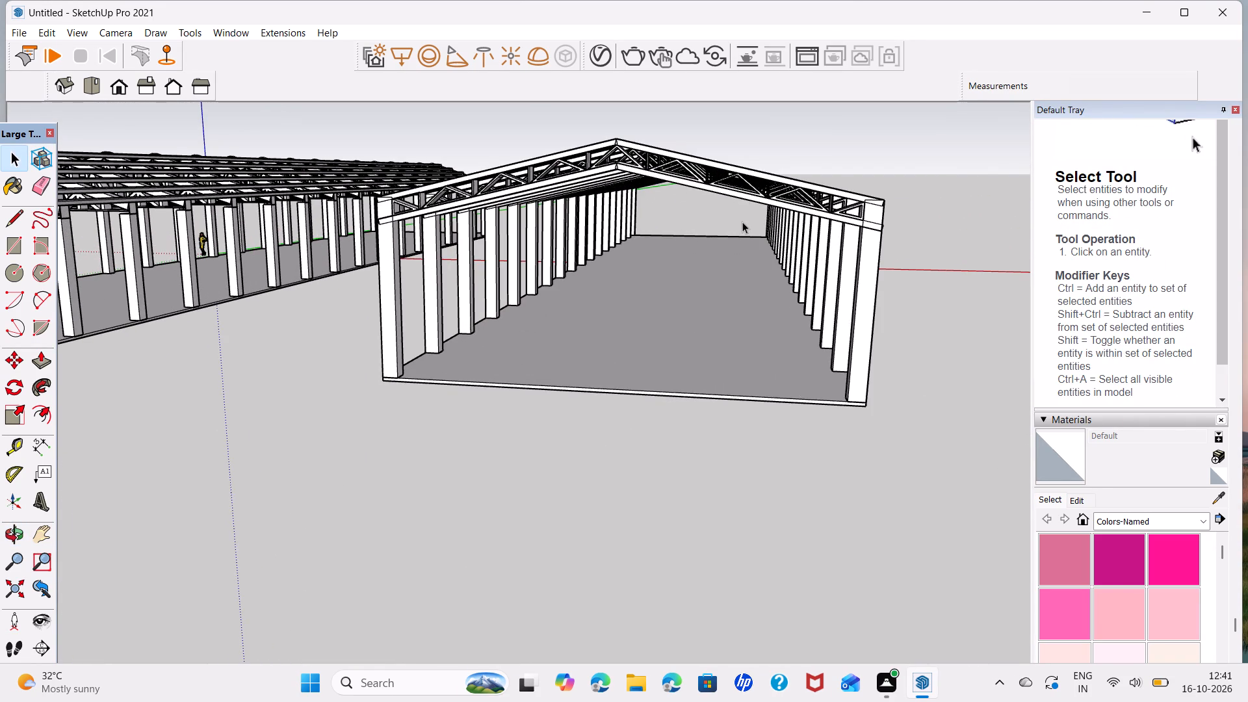
{"action": "scroll", "coordinate": [742, 222], "scroll_direction": "down", "scroll_amount": 1}
{"action": "middle_click_drag", "start_coordinate": [742, 221], "coordinate": [567, 379]}
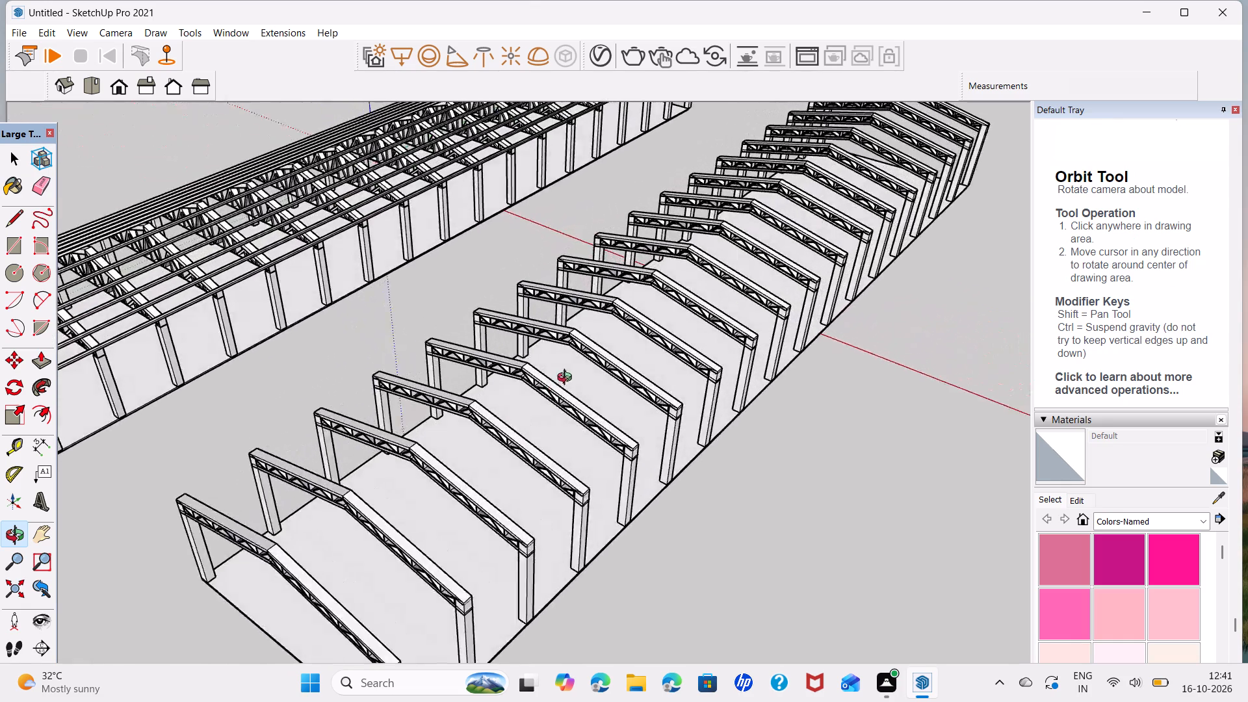
{"action": "middle_click_drag", "start_coordinate": [567, 379], "coordinate": [453, 383]}
{"action": "middle_click_drag", "start_coordinate": [515, 456], "coordinate": [484, 435]}
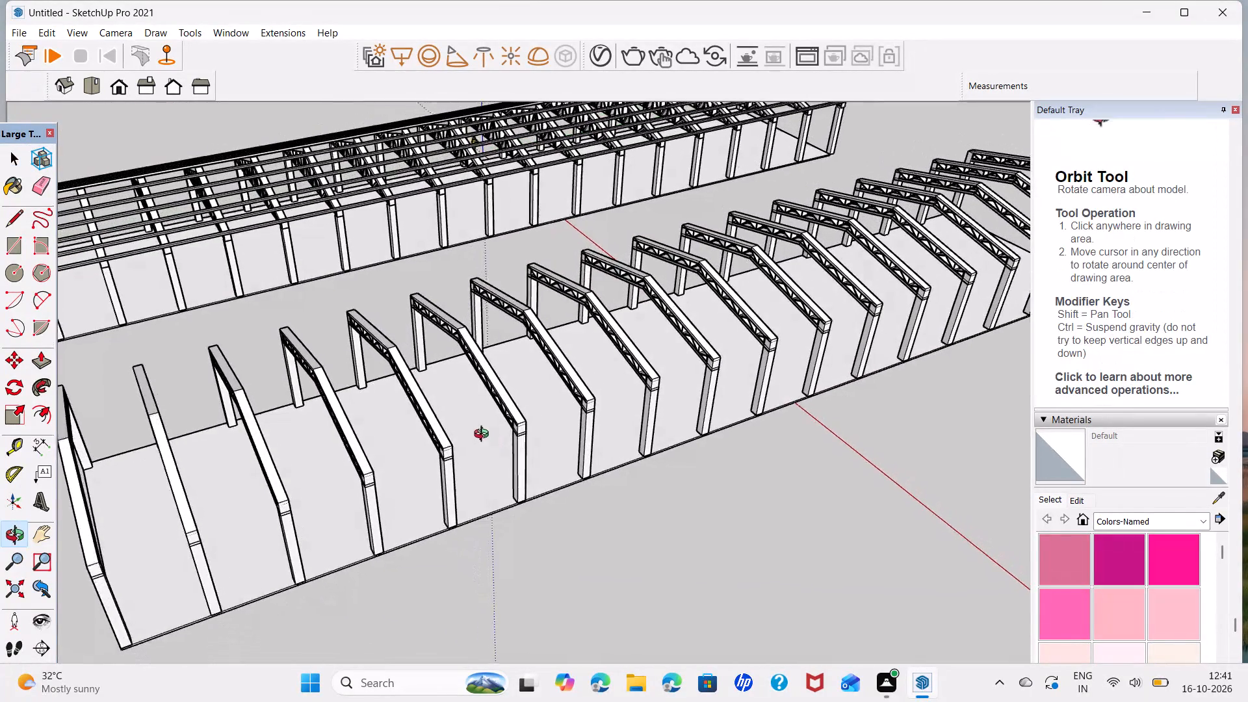
{"action": "middle_click_drag", "start_coordinate": [484, 435], "coordinate": [467, 421]}
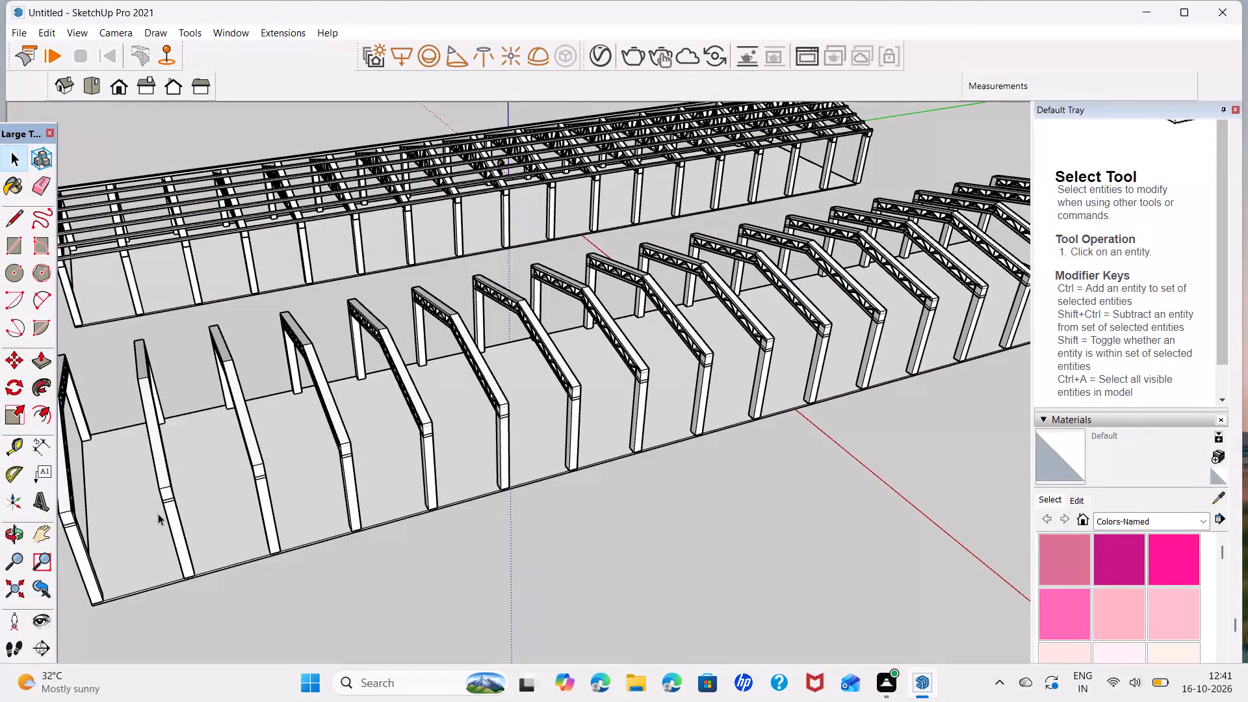
Copy the first building's roof purlin group about 88' 5" onto the second building, placing its lower corner at the end truss's eave endpoint.
{"action": "middle_click_drag", "start_coordinate": [159, 496], "coordinate": [413, 436]}
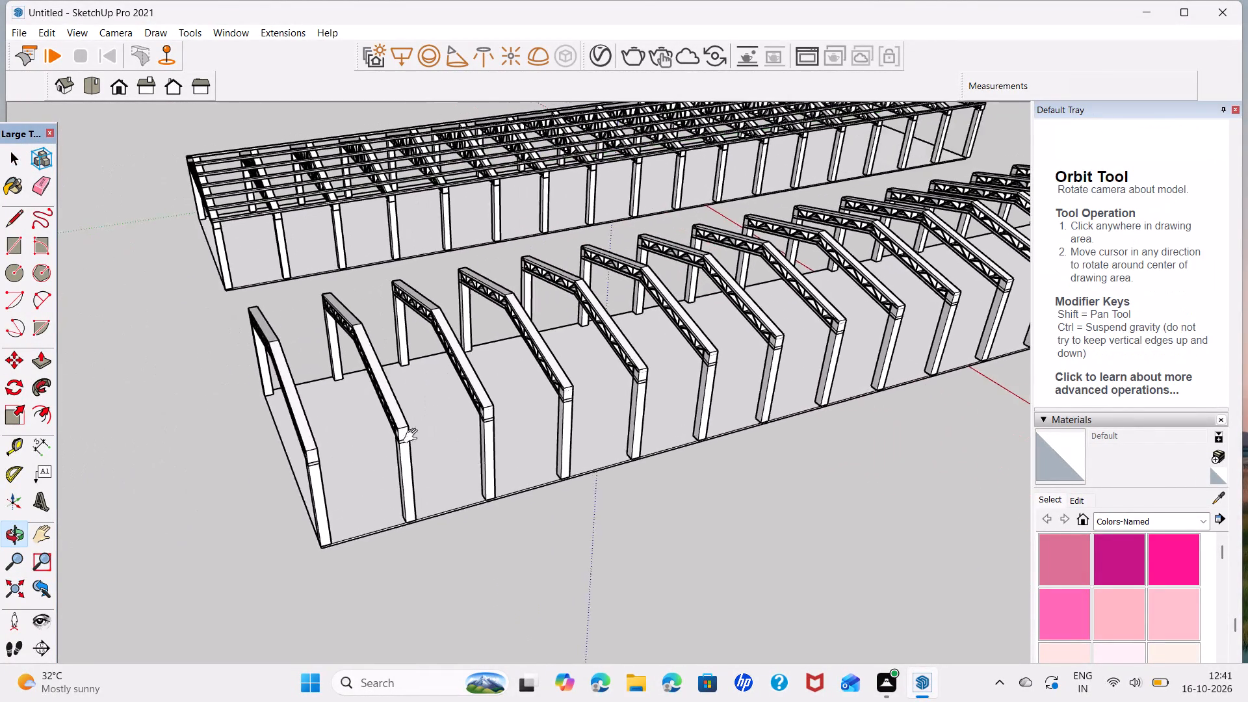
{"action": "middle_click_drag", "start_coordinate": [413, 436], "coordinate": [506, 436]}
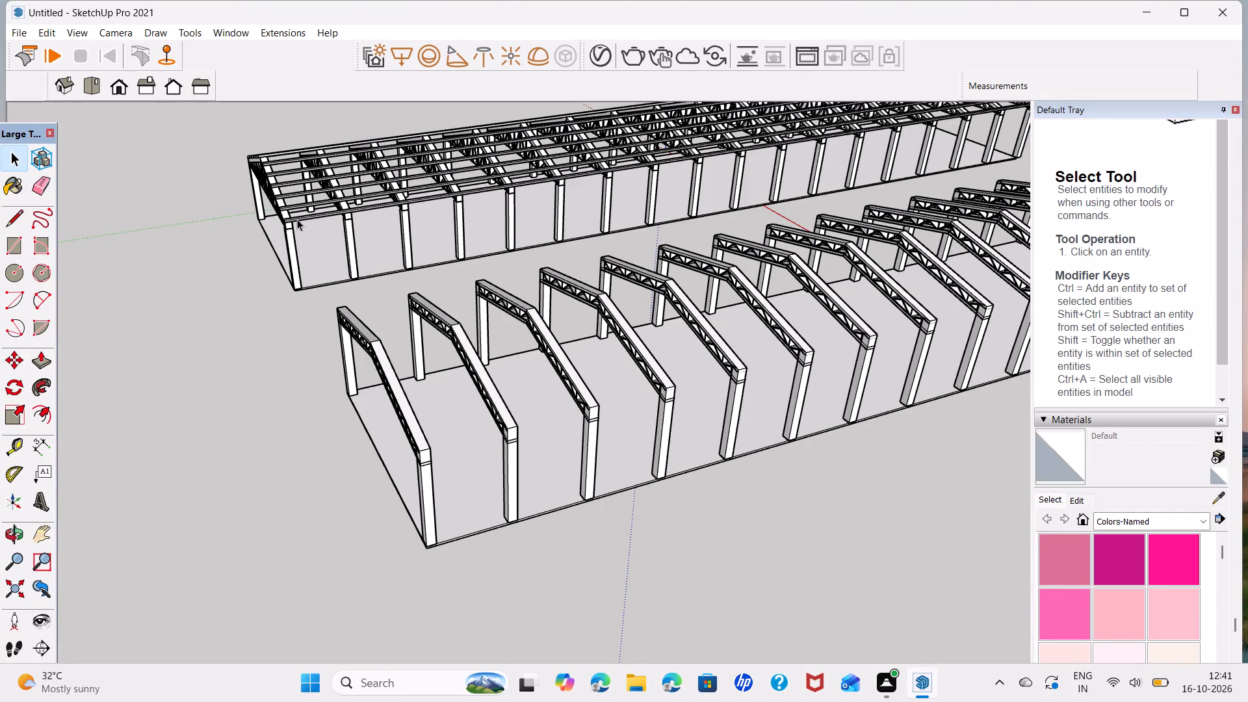
{"action": "left_click", "coordinate": [297, 219]}
{"action": "key", "text": "m"}
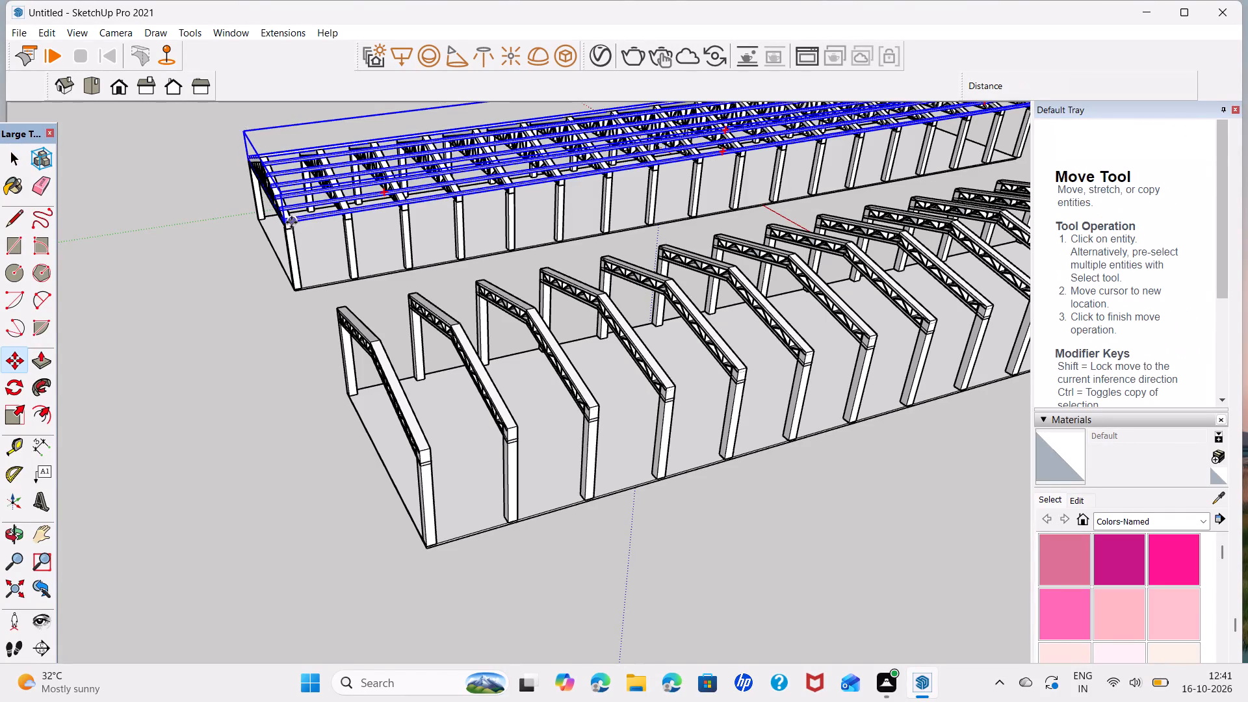
{"action": "scroll", "coordinate": [285, 220], "scroll_direction": "up", "scroll_amount": 12}
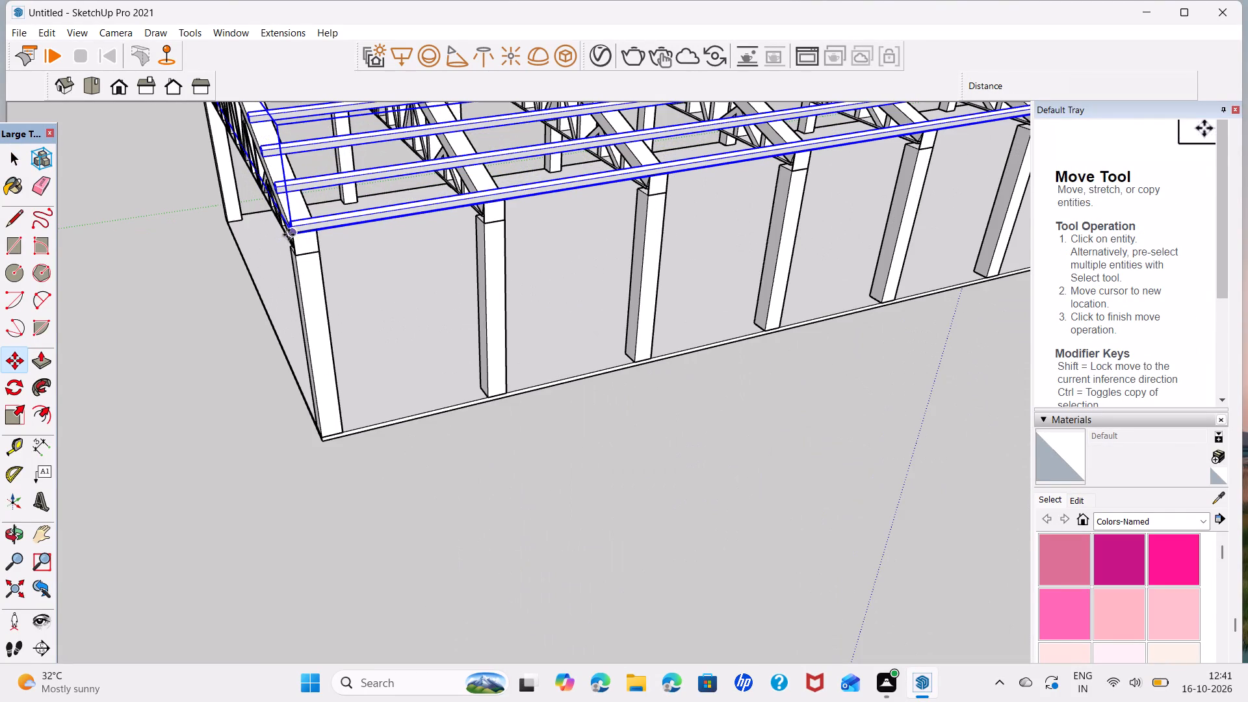
{"action": "left_click", "coordinate": [293, 235]}
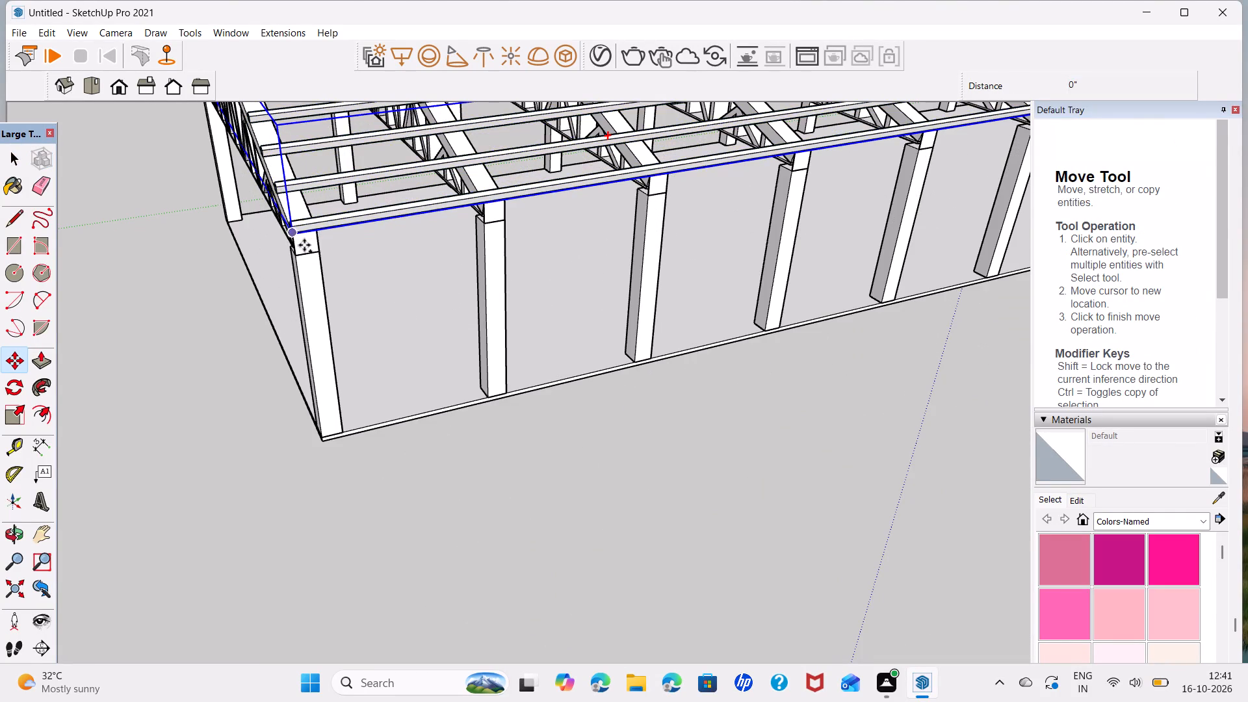
{"action": "scroll", "coordinate": [364, 344], "scroll_direction": "down", "scroll_amount": 14}
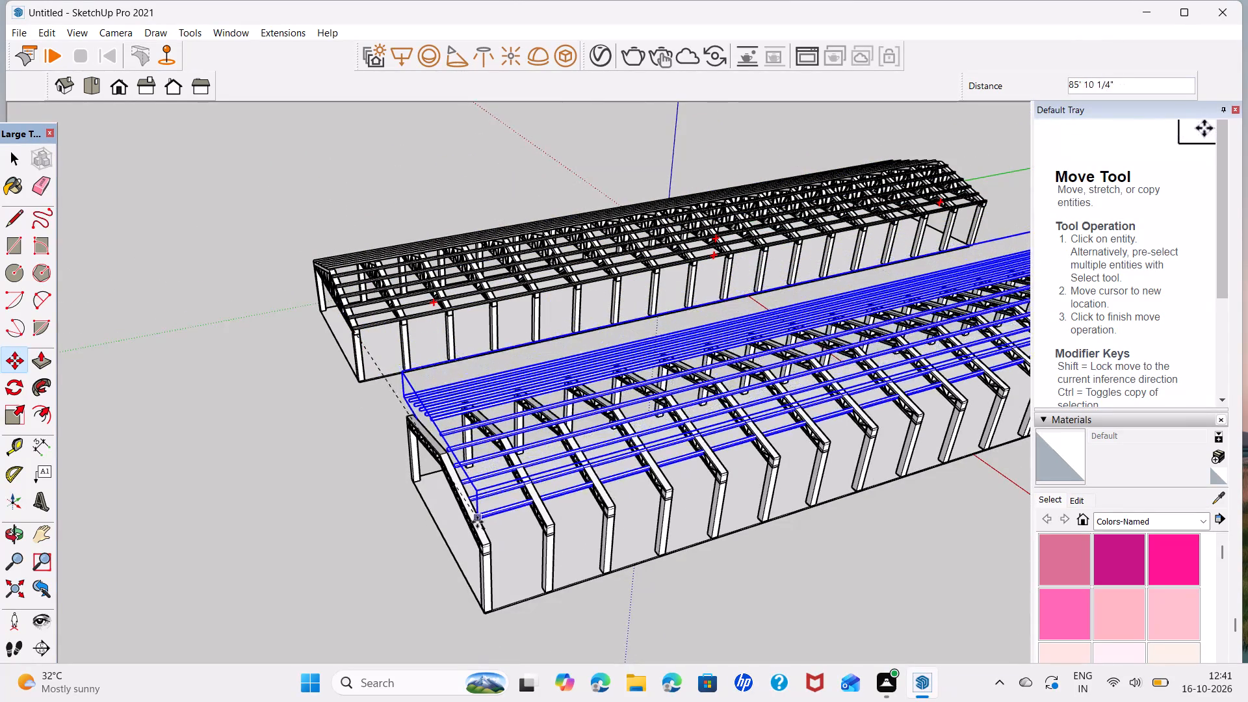
{"action": "scroll", "coordinate": [484, 552], "scroll_direction": "up", "scroll_amount": 7}
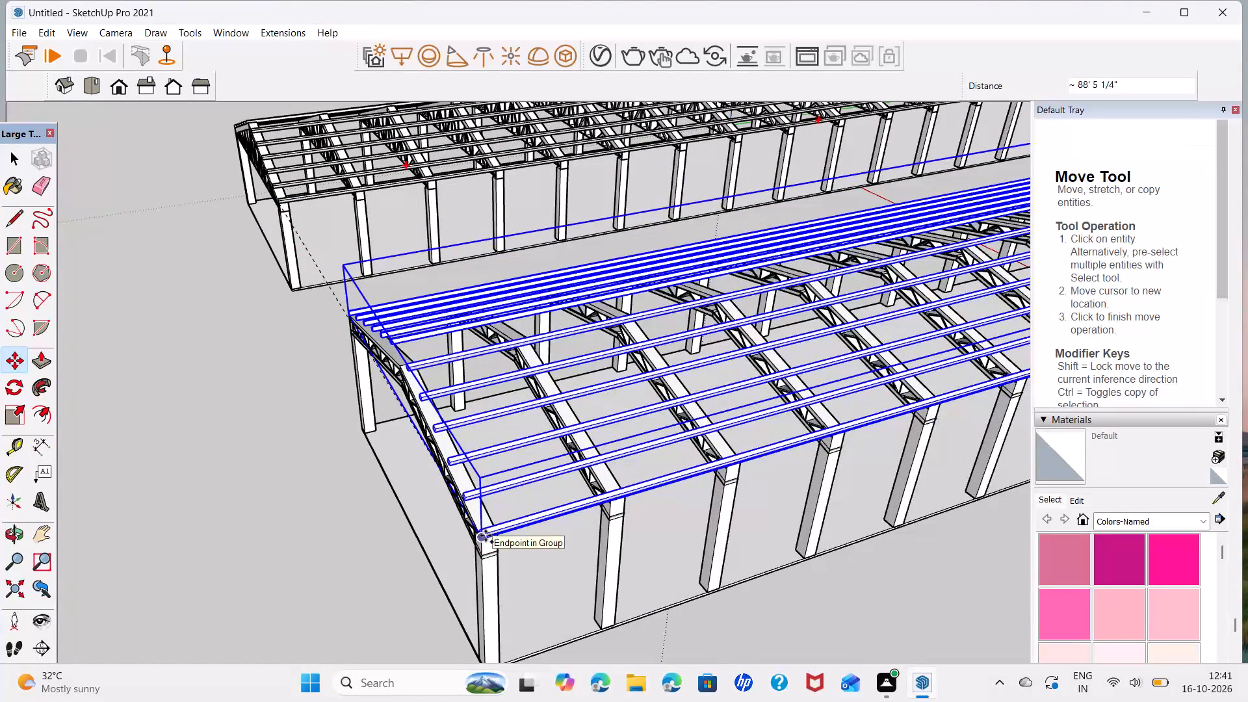
{"action": "scroll", "coordinate": [486, 536], "scroll_direction": "up", "scroll_amount": 7}
{"action": "middle_click_drag", "start_coordinate": [486, 536], "coordinate": [564, 419]}
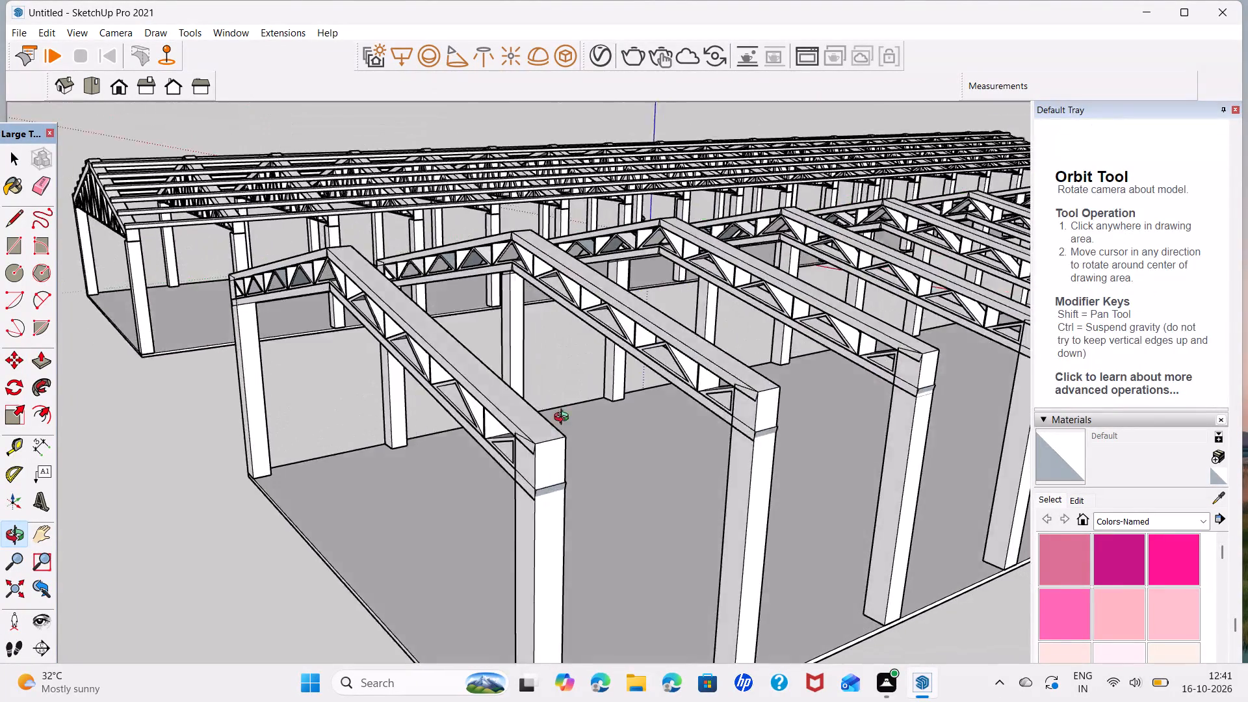
{"action": "middle_click_drag", "start_coordinate": [564, 419], "coordinate": [589, 399]}
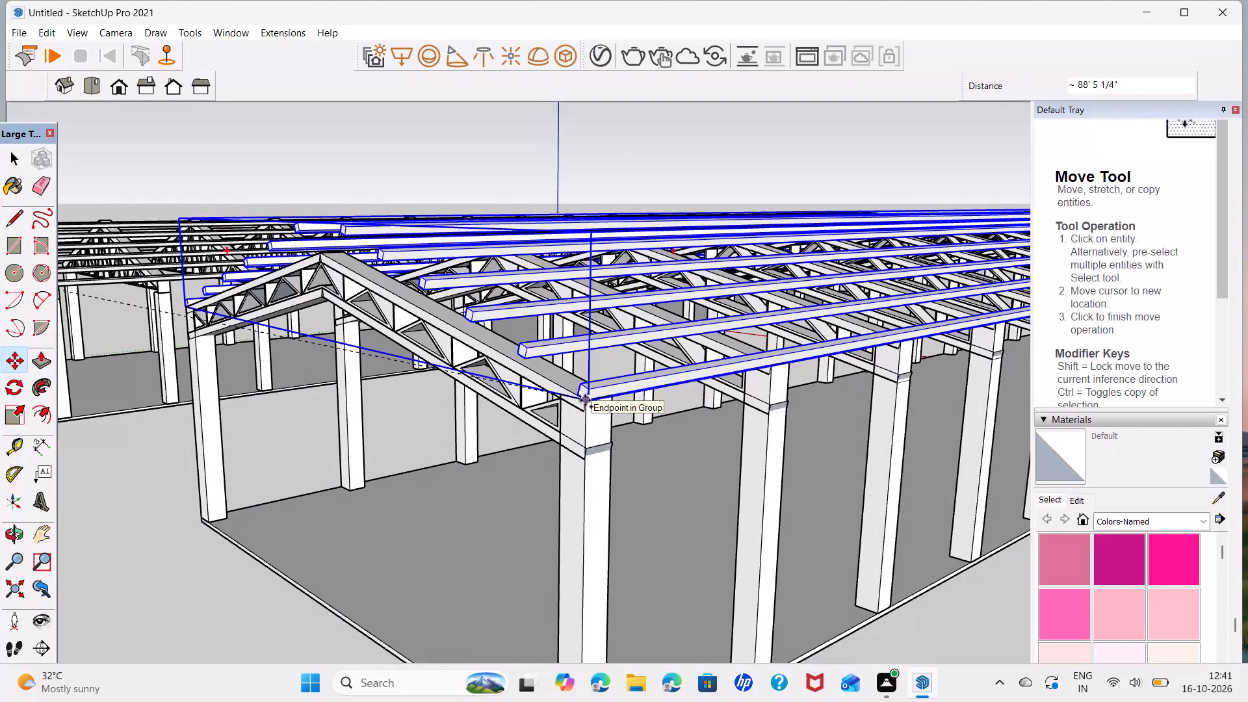
{"action": "left_click", "coordinate": [585, 400]}
{"action": "middle_click_drag", "start_coordinate": [591, 467], "coordinate": [914, 328]}
{"action": "scroll", "coordinate": [544, 297], "scroll_direction": "down", "scroll_amount": 4}
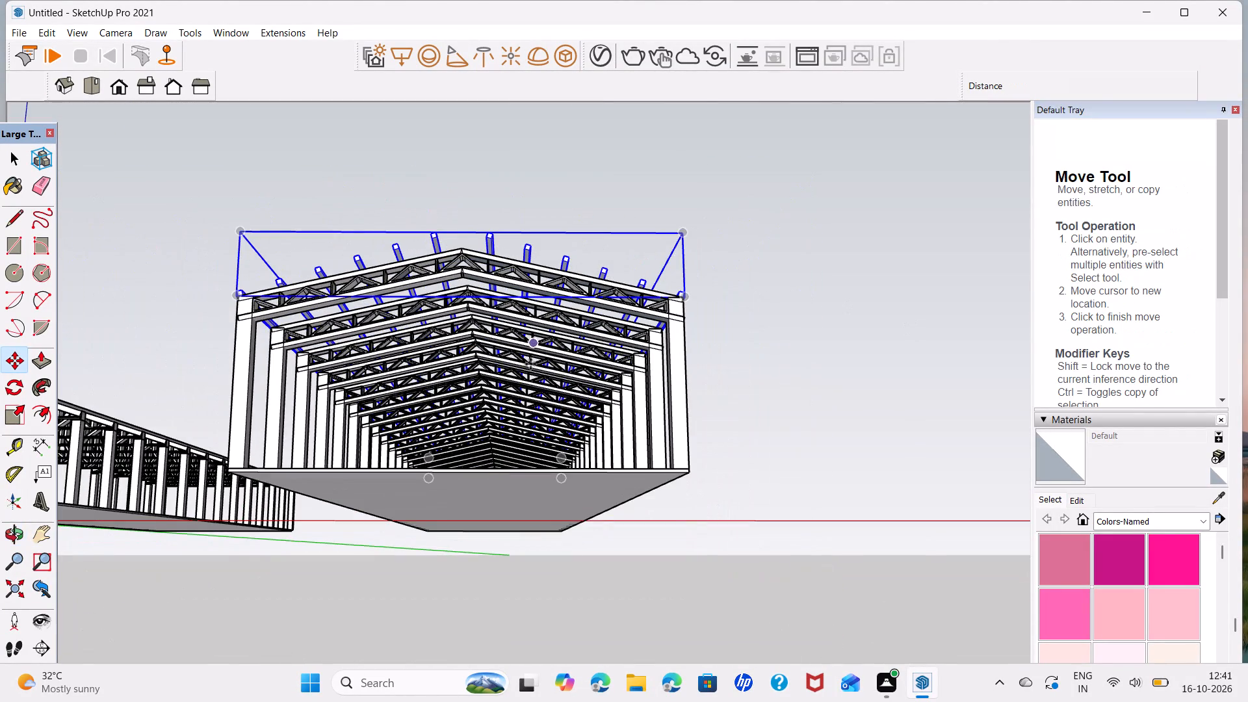
{"action": "middle_click_drag", "start_coordinate": [529, 369], "coordinate": [527, 428]}
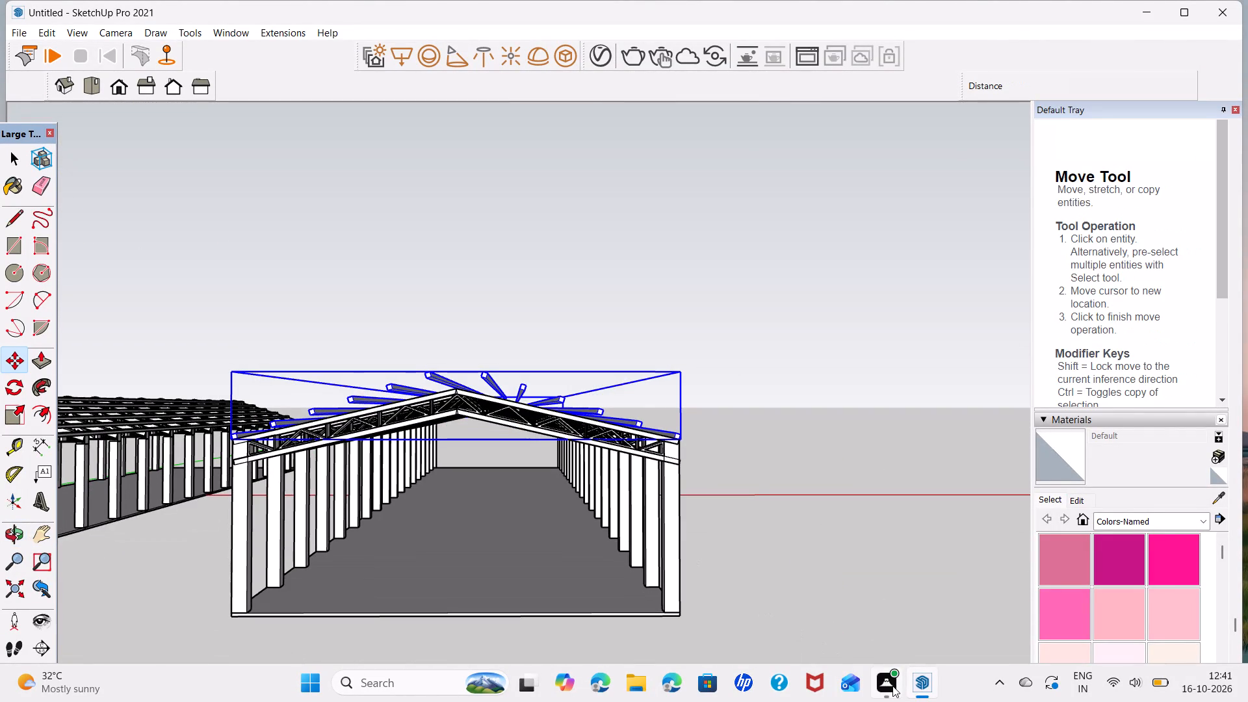
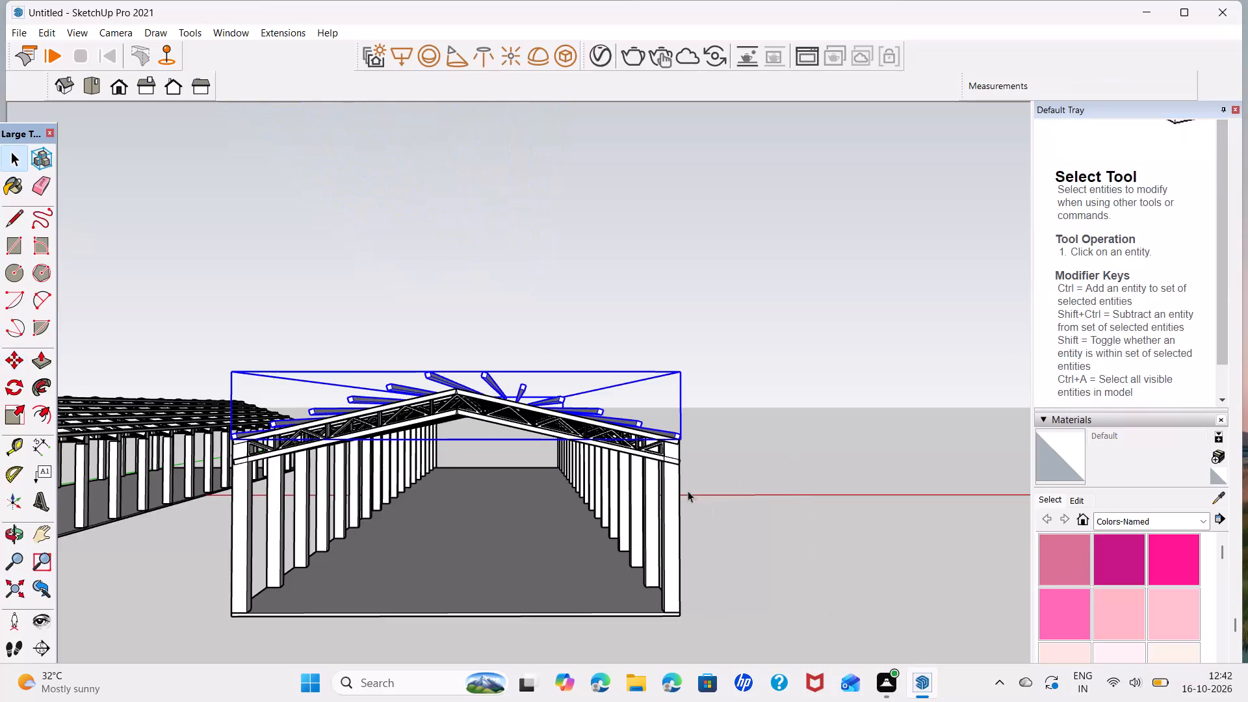
Undo the purlin group copy on the second building.
{"action": "middle_click_drag", "start_coordinate": [359, 400], "coordinate": [324, 560]}
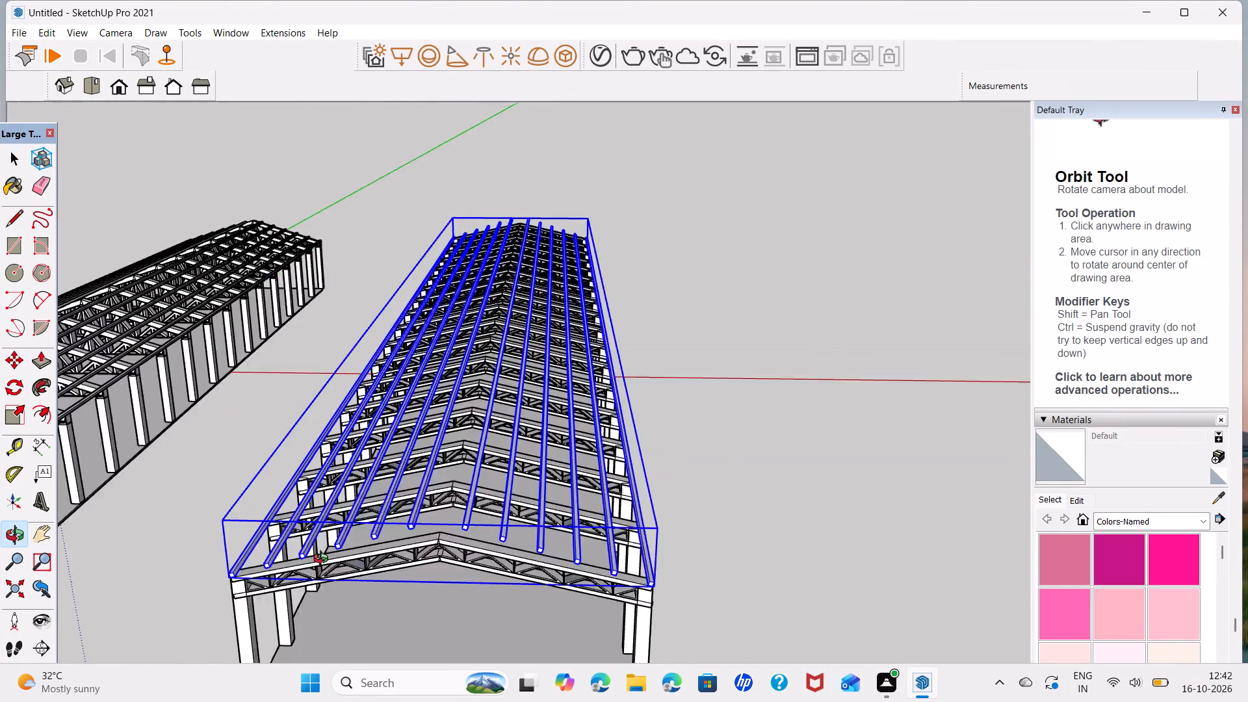
{"action": "middle_click_drag", "start_coordinate": [324, 560], "coordinate": [189, 514]}
{"action": "key", "text": "Escape"}
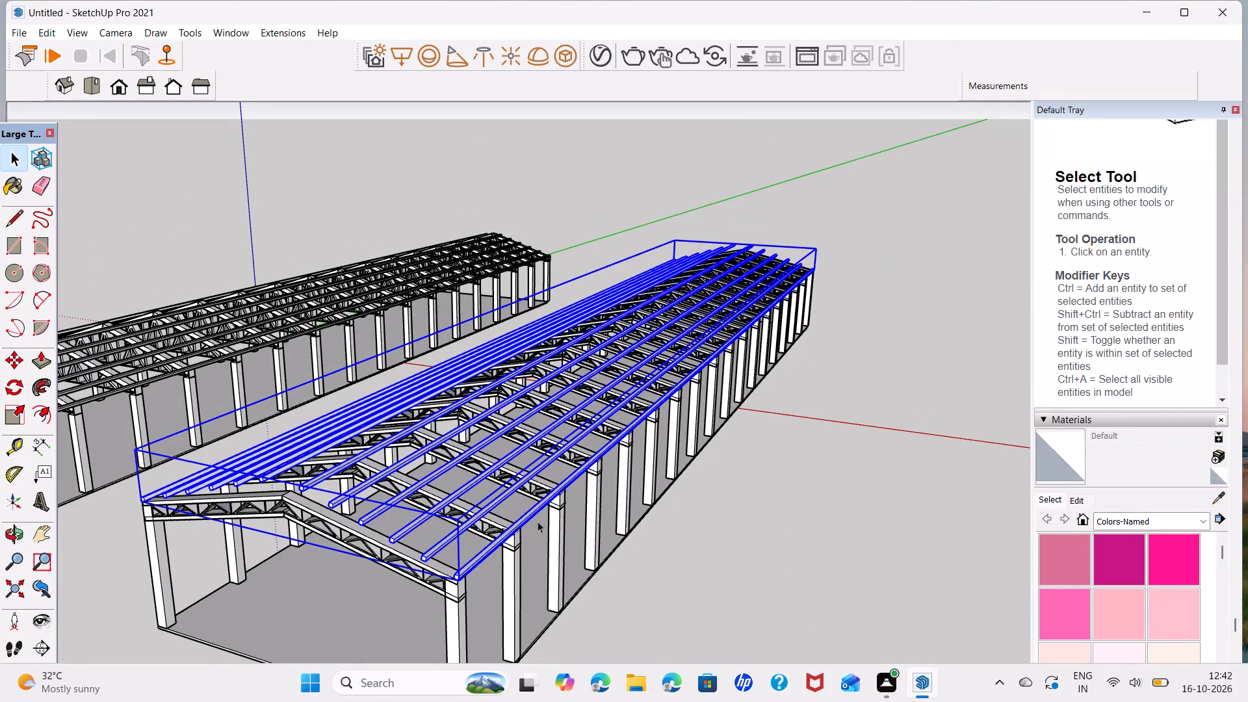
{"action": "key", "text": "ctrl+z"}
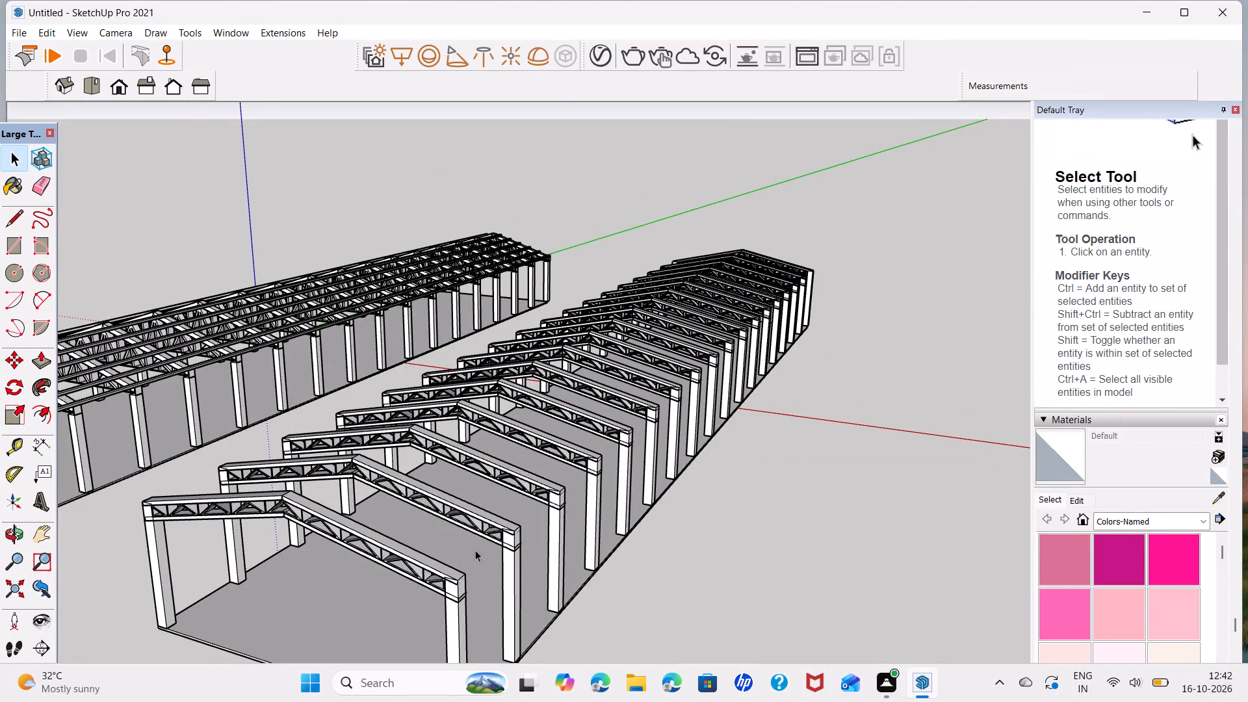
Draw a 6" by 1' 6" rectangle on the end truss's top chord at one eave corner of the second building.
{"action": "scroll", "coordinate": [467, 542], "scroll_direction": "up", "scroll_amount": 6}
{"action": "middle_click_drag", "start_coordinate": [541, 553], "coordinate": [0, 495]}
{"action": "scroll", "coordinate": [685, 272], "scroll_direction": "down", "scroll_amount": 7}
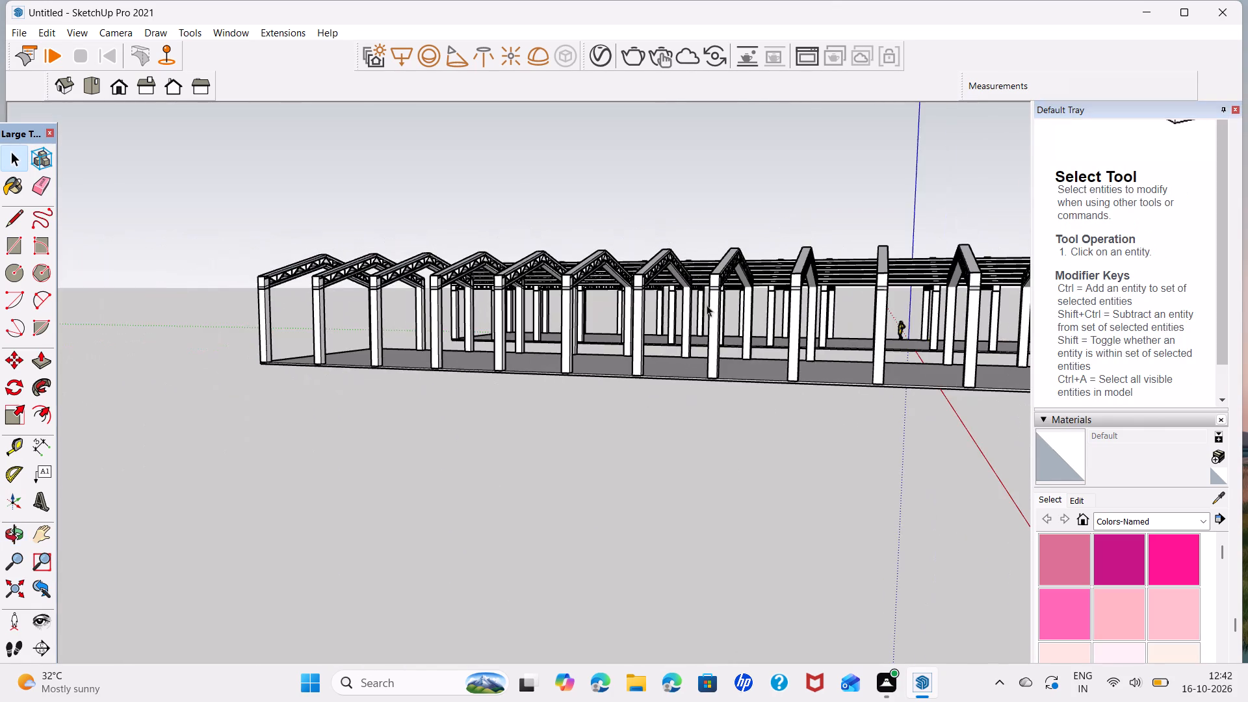
{"action": "middle_click_drag", "start_coordinate": [907, 303], "coordinate": [451, 497]}
{"action": "scroll", "coordinate": [372, 209], "scroll_direction": "up", "scroll_amount": 13}
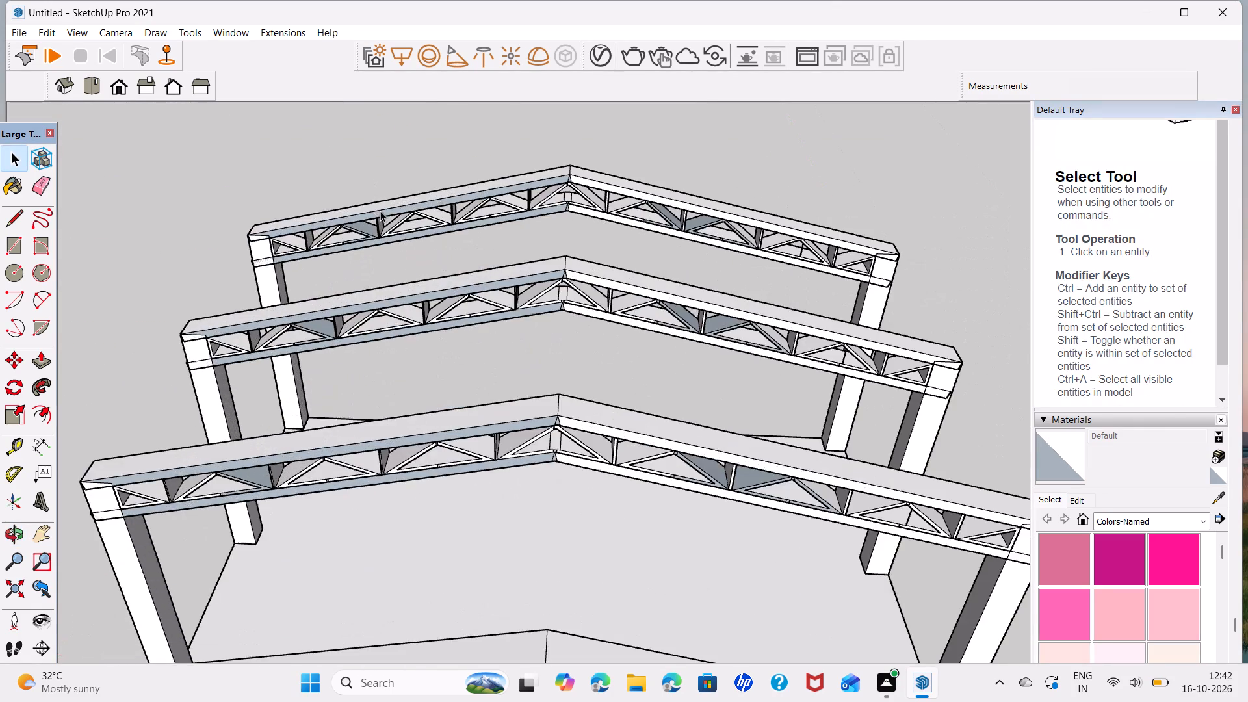
{"action": "middle_click_drag", "start_coordinate": [380, 214], "coordinate": [467, 287]}
{"action": "scroll", "coordinate": [411, 241], "scroll_direction": "up", "scroll_amount": 1}
{"action": "scroll", "coordinate": [306, 198], "scroll_direction": "up", "scroll_amount": 4}
{"action": "middle_click_drag", "start_coordinate": [339, 205], "coordinate": [320, 213]}
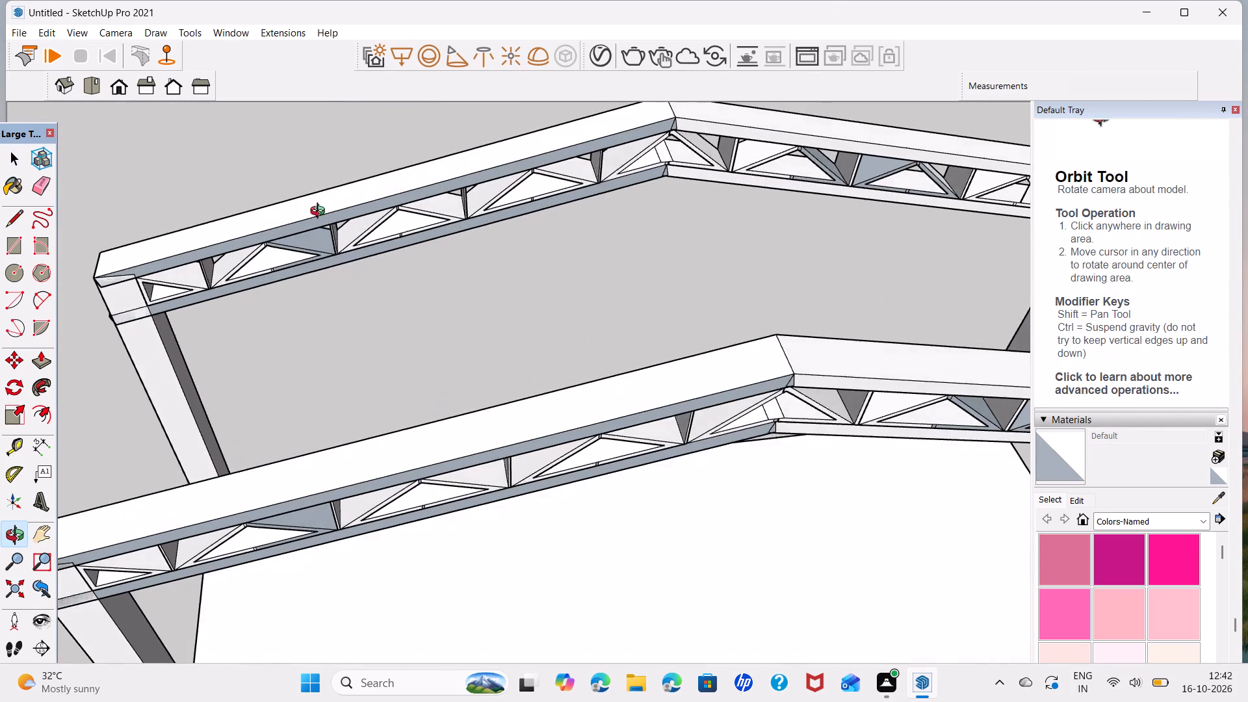
{"action": "middle_click_drag", "start_coordinate": [320, 213], "coordinate": [290, 206]}
{"action": "scroll", "coordinate": [111, 240], "scroll_direction": "up", "scroll_amount": 3}
{"action": "key", "text": "r"}
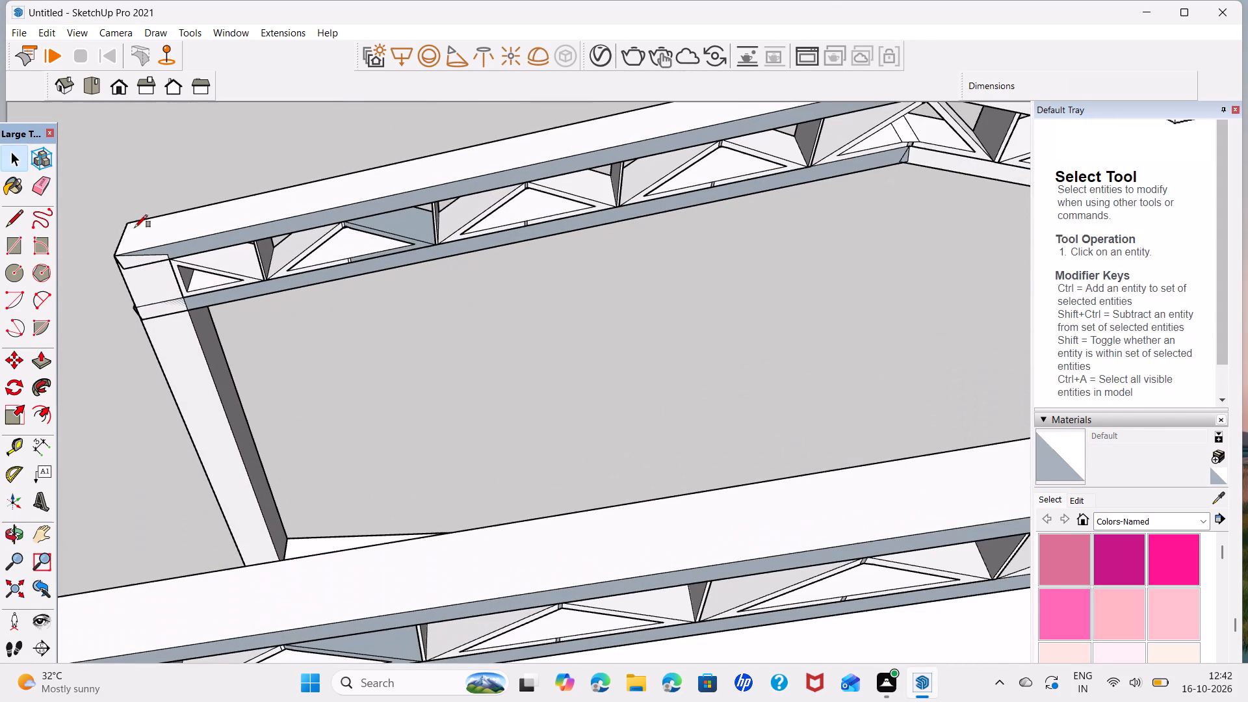
{"action": "left_click", "coordinate": [132, 216]}
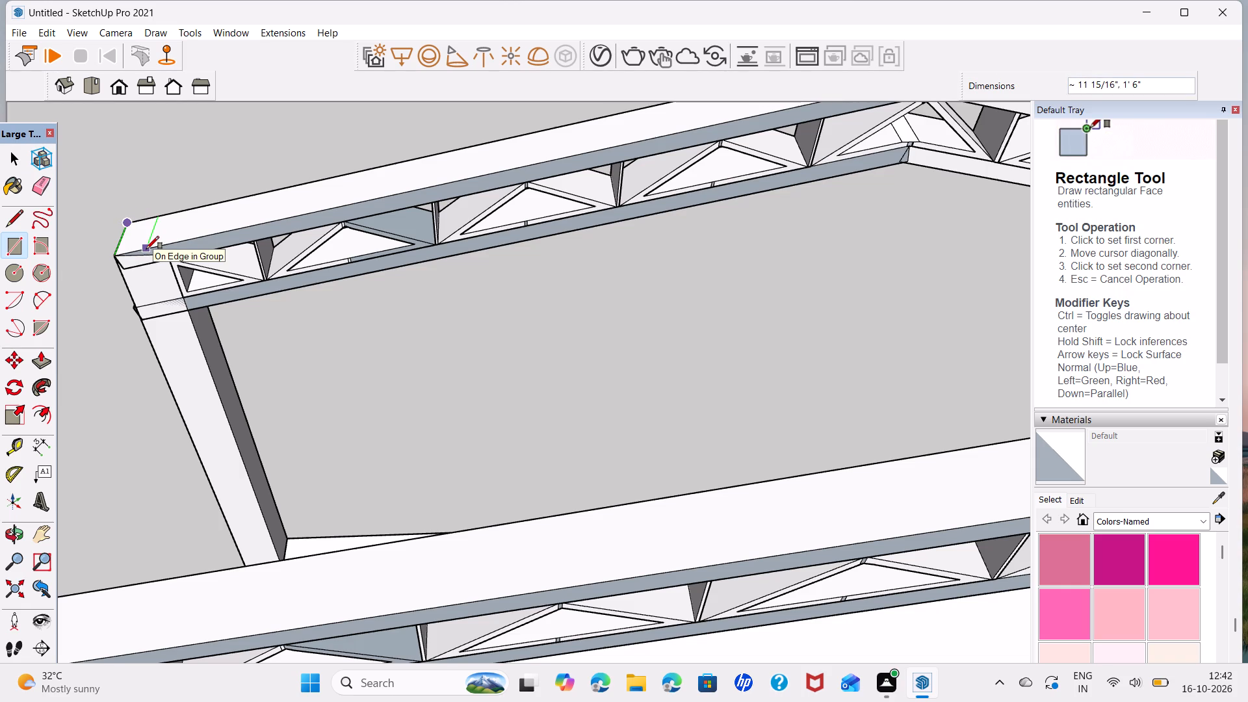
{"action": "key", "text": "6"}
{"action": "type", "text": ",1'6"}
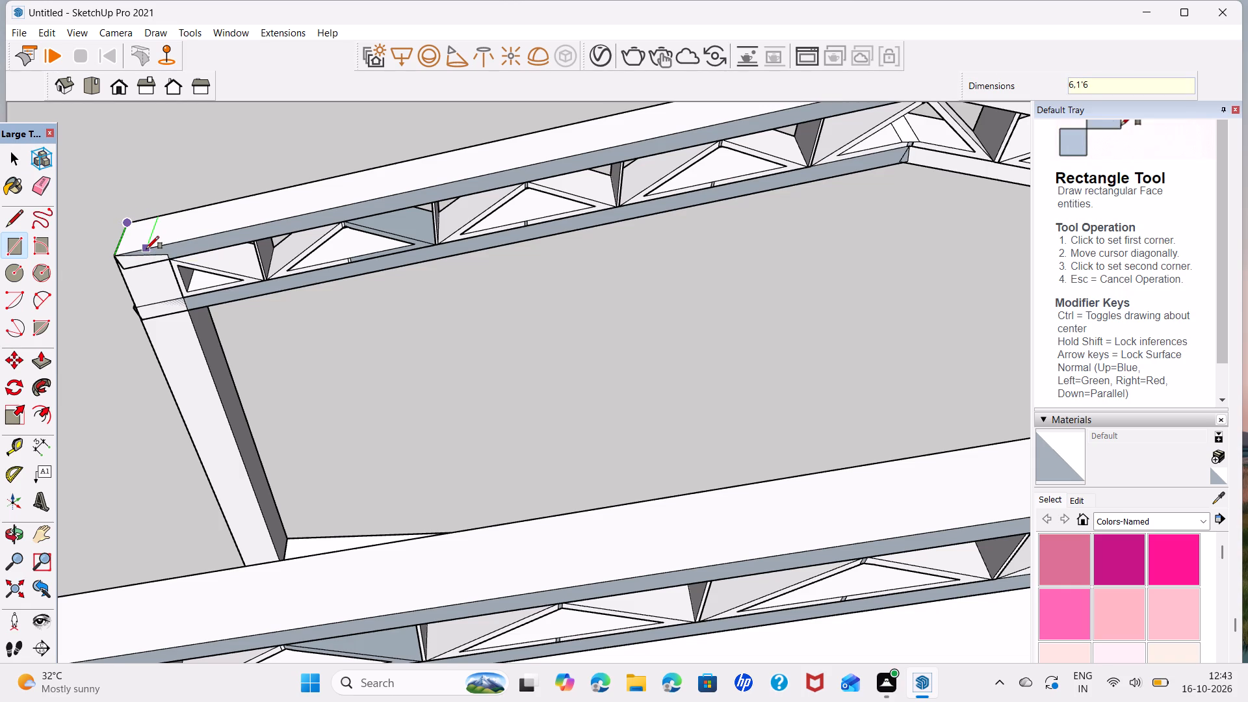
{"action": "key", "text": "Return"}
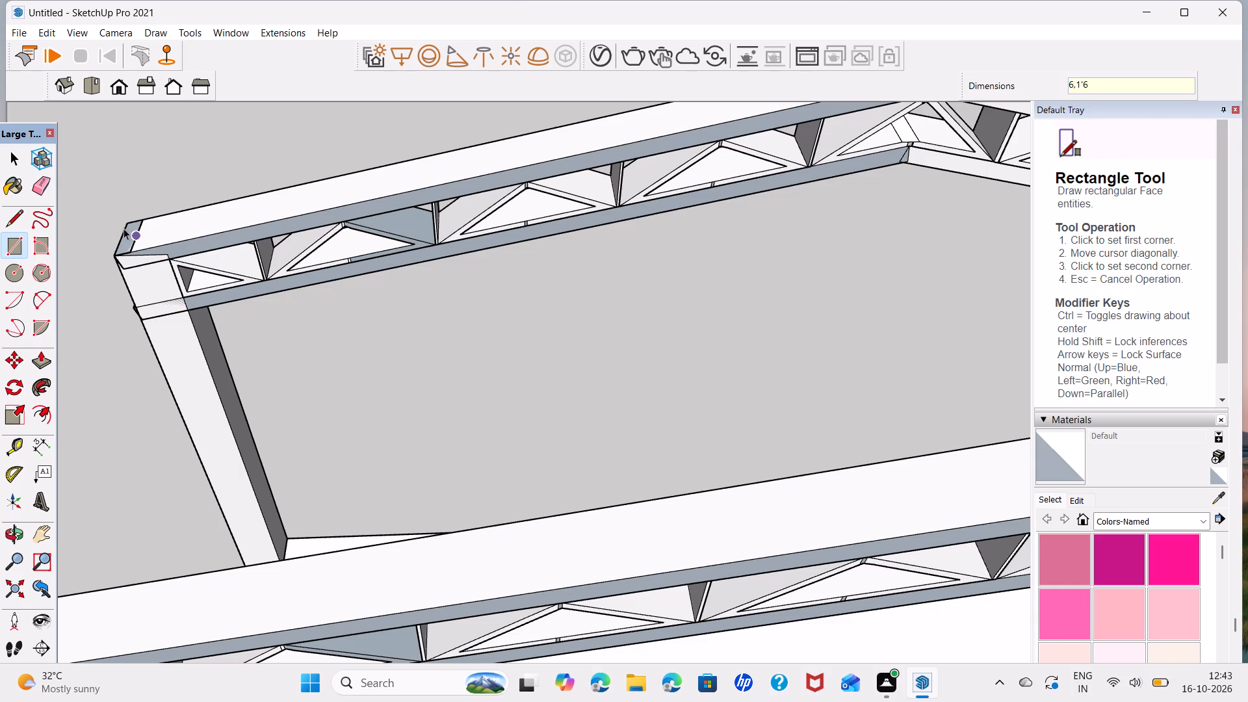
Reverse the rectangle's face on the top chord.
{"action": "key", "text": "space"}
{"action": "scroll", "coordinate": [123, 228], "scroll_direction": "up", "scroll_amount": 6}
{"action": "left_click", "coordinate": [138, 257]}
{"action": "right_click", "coordinate": [138, 257]}
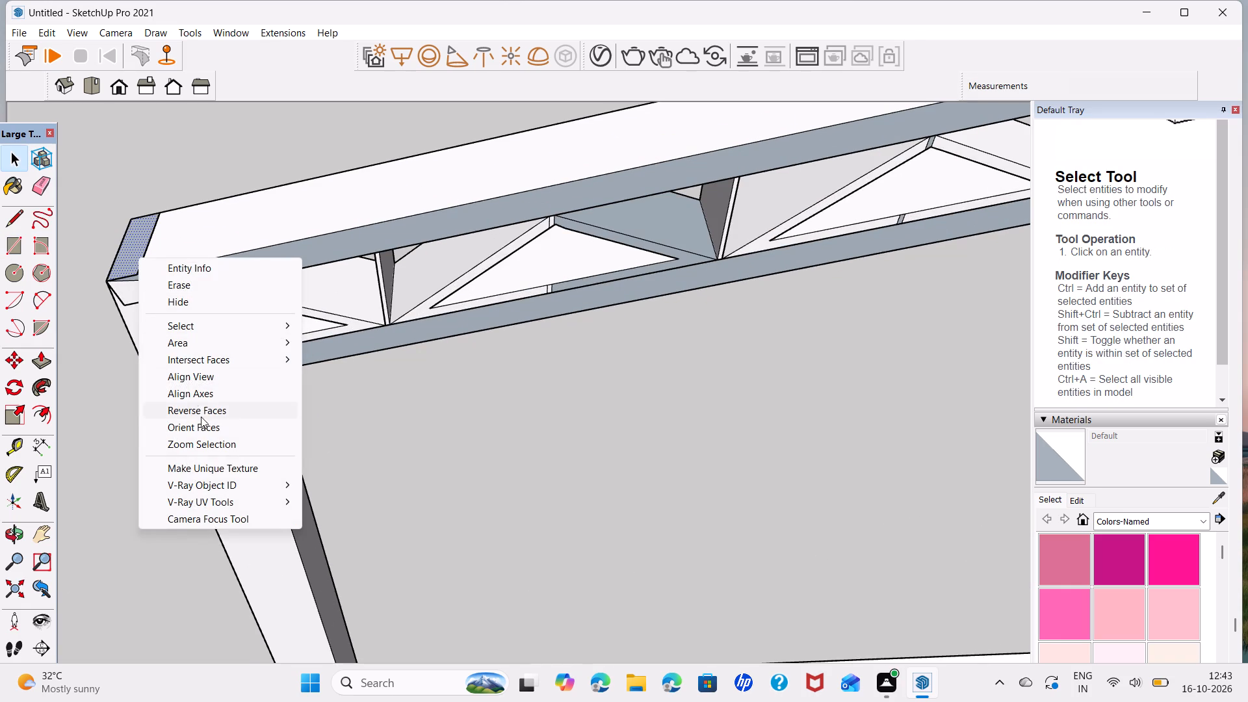
{"action": "left_click", "coordinate": [226, 414]}
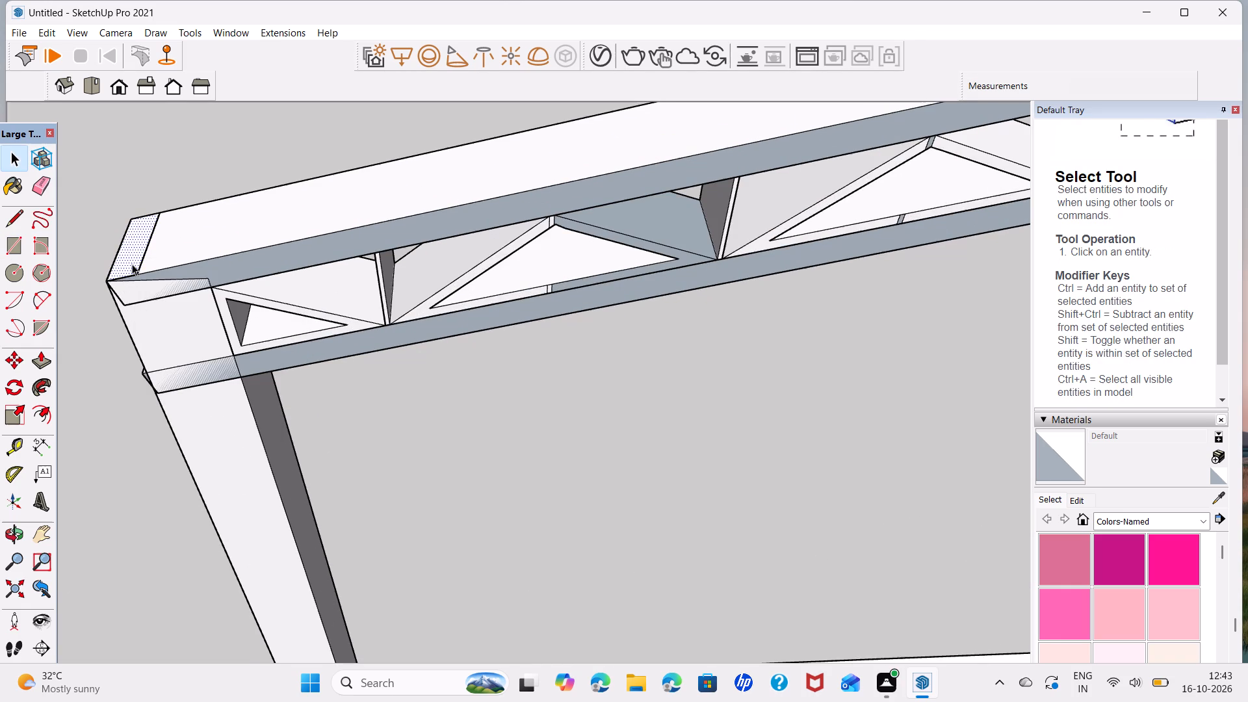
Extrude the rectangle at the eave 6" outward from the top chord.
{"action": "left_click", "coordinate": [132, 264]}
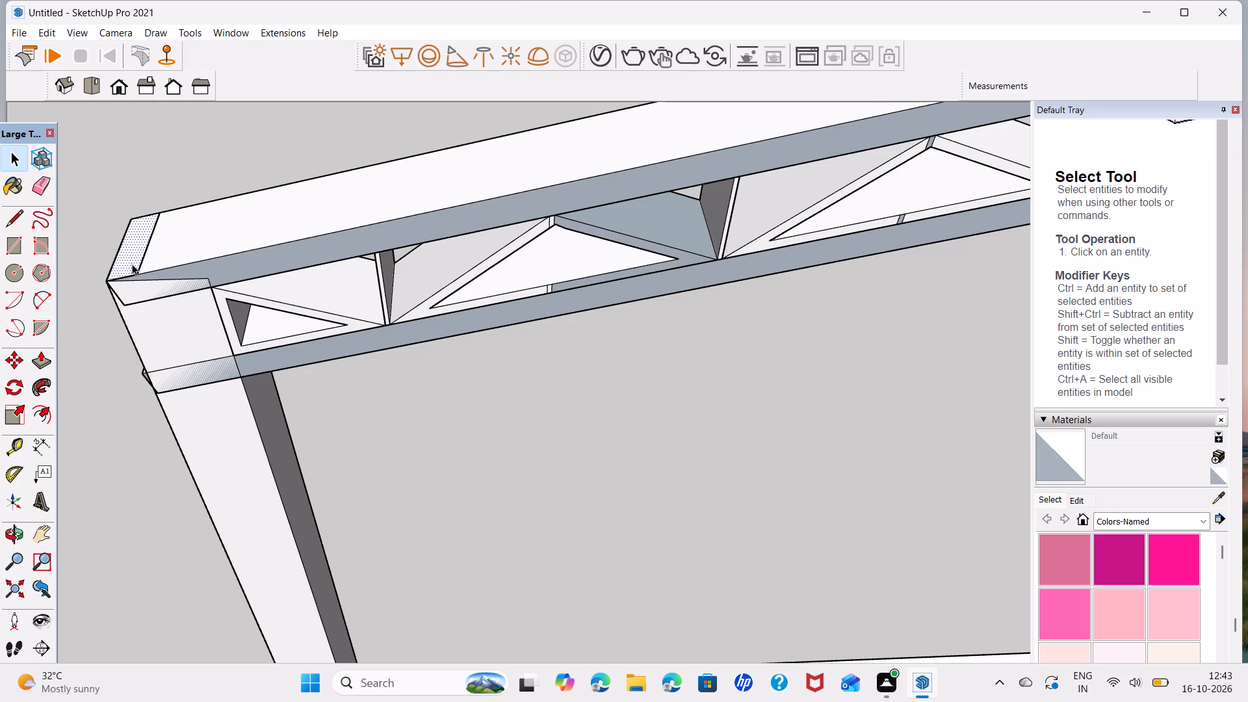
{"action": "key", "text": "p"}
{"action": "left_click", "coordinate": [132, 264]}
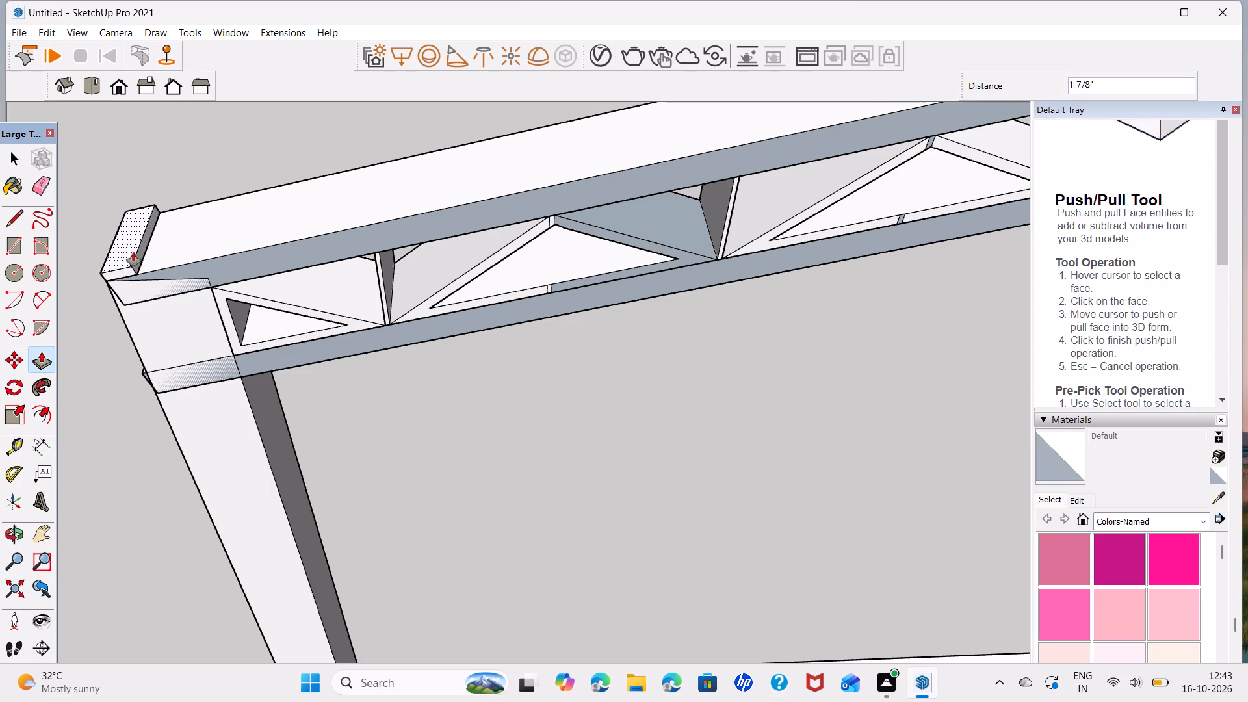
{"action": "key", "text": "6"}
{"action": "key", "text": "Return"}
{"action": "key", "text": "space"}
Copy the purlin block along the top chord toward the ridge at 5' 6" spacing, multiplied to five copies.
{"action": "triple_click", "coordinate": [129, 261]}
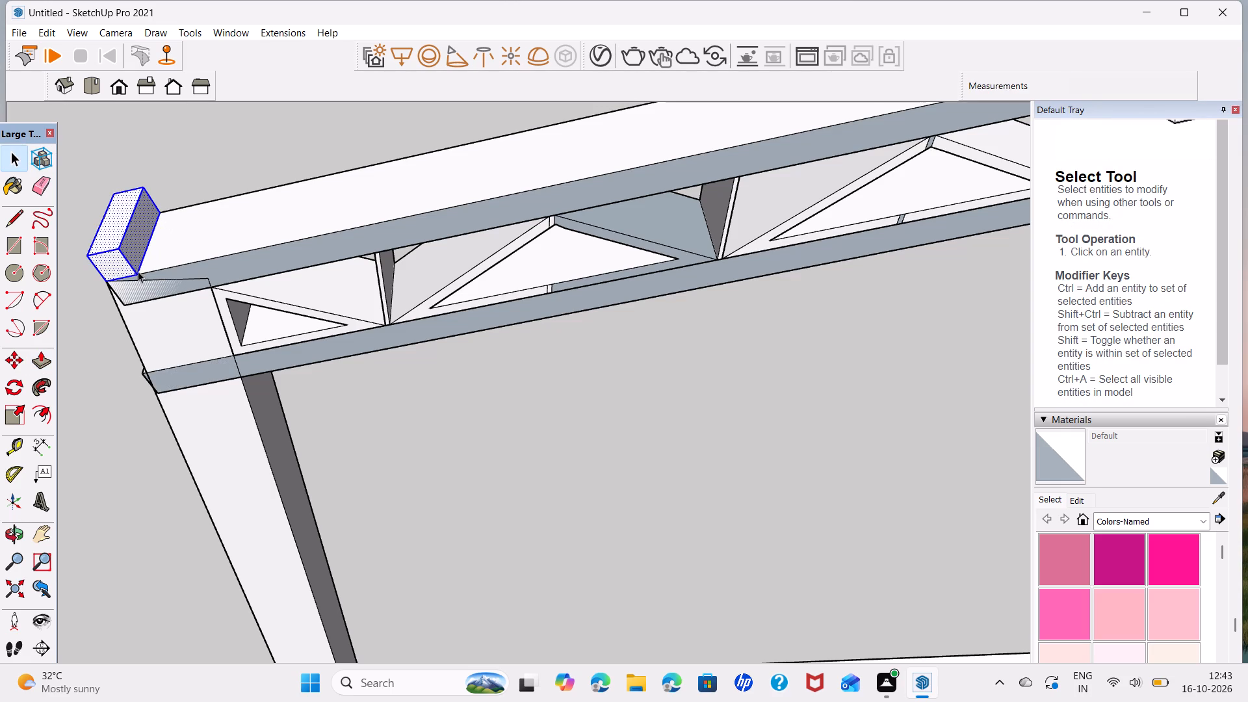
{"action": "key", "text": "m"}
{"action": "left_click", "coordinate": [133, 273]}
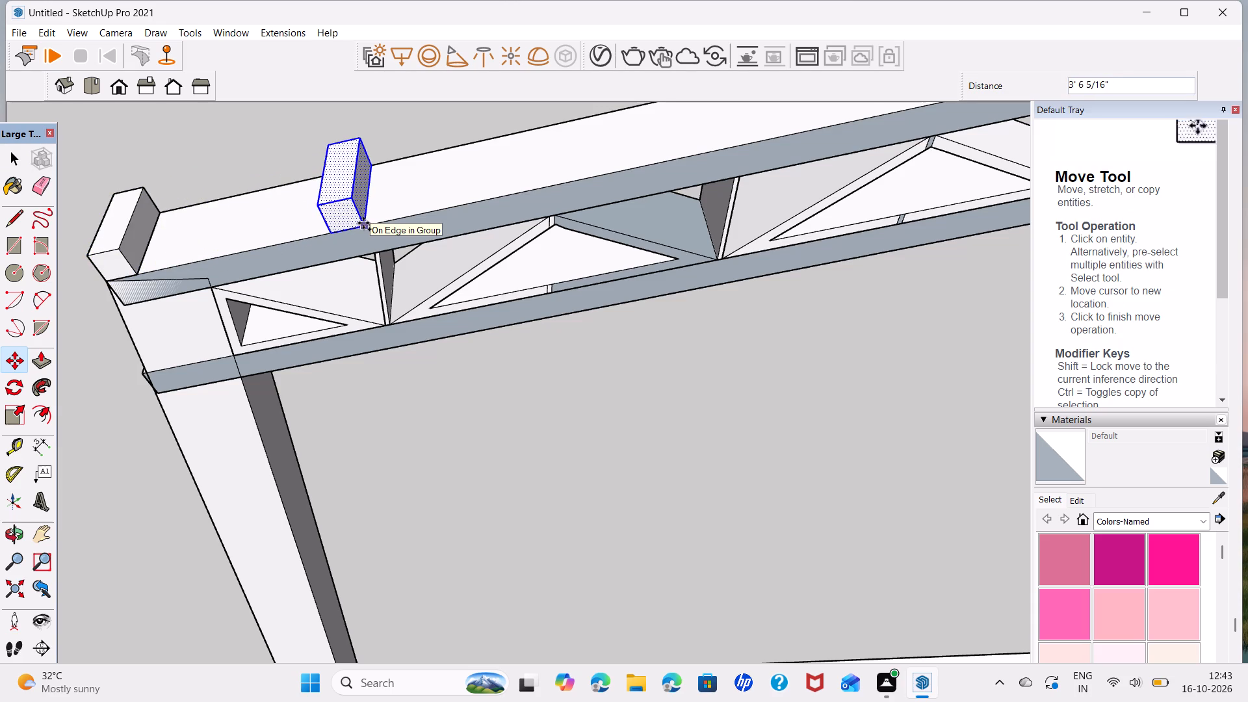
{"action": "key", "text": "4"}
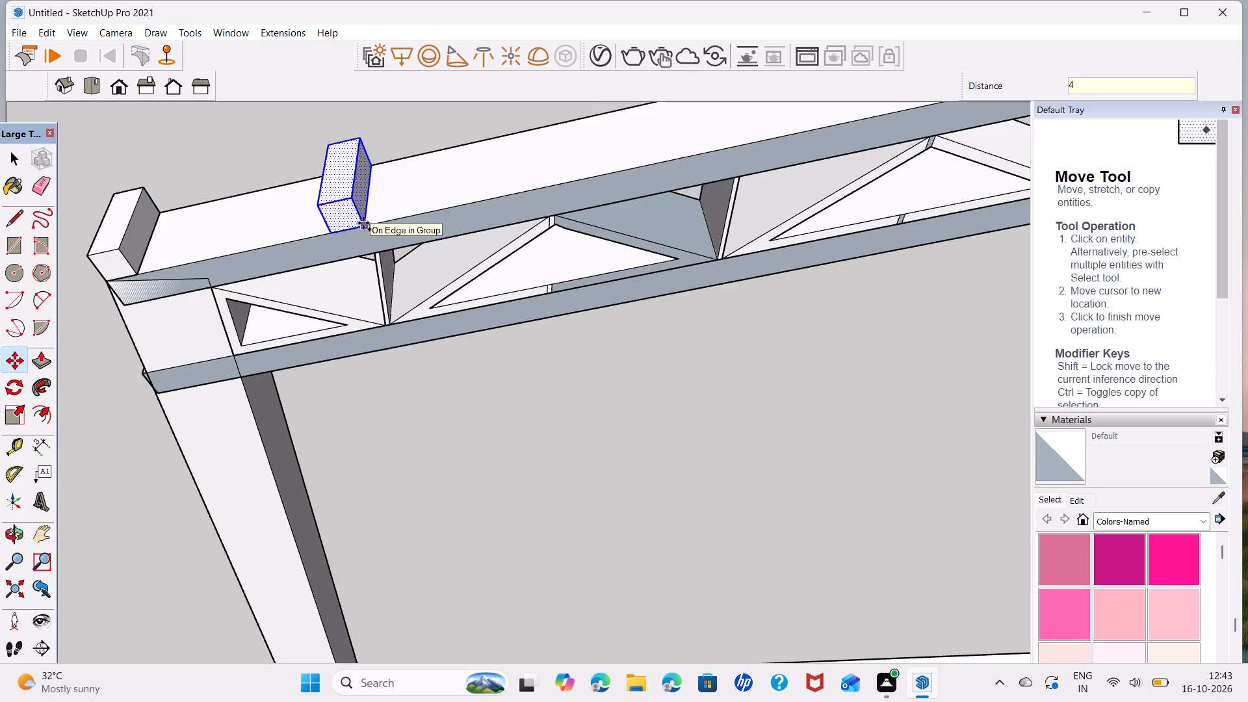
{"action": "key", "text": "BackSpace"}
{"action": "type", "text": "5'6"}
{"action": "key", "text": "Return"}
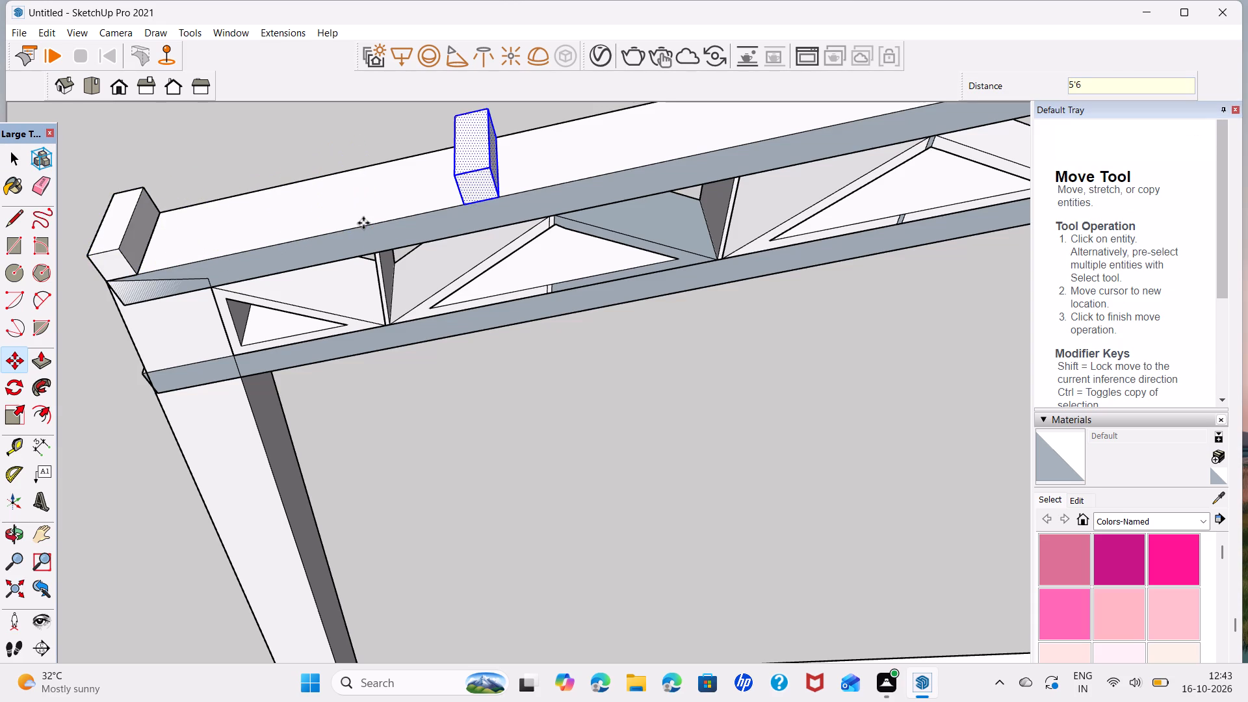
{"action": "type", "text": "*5"}
{"action": "key", "text": "Return"}
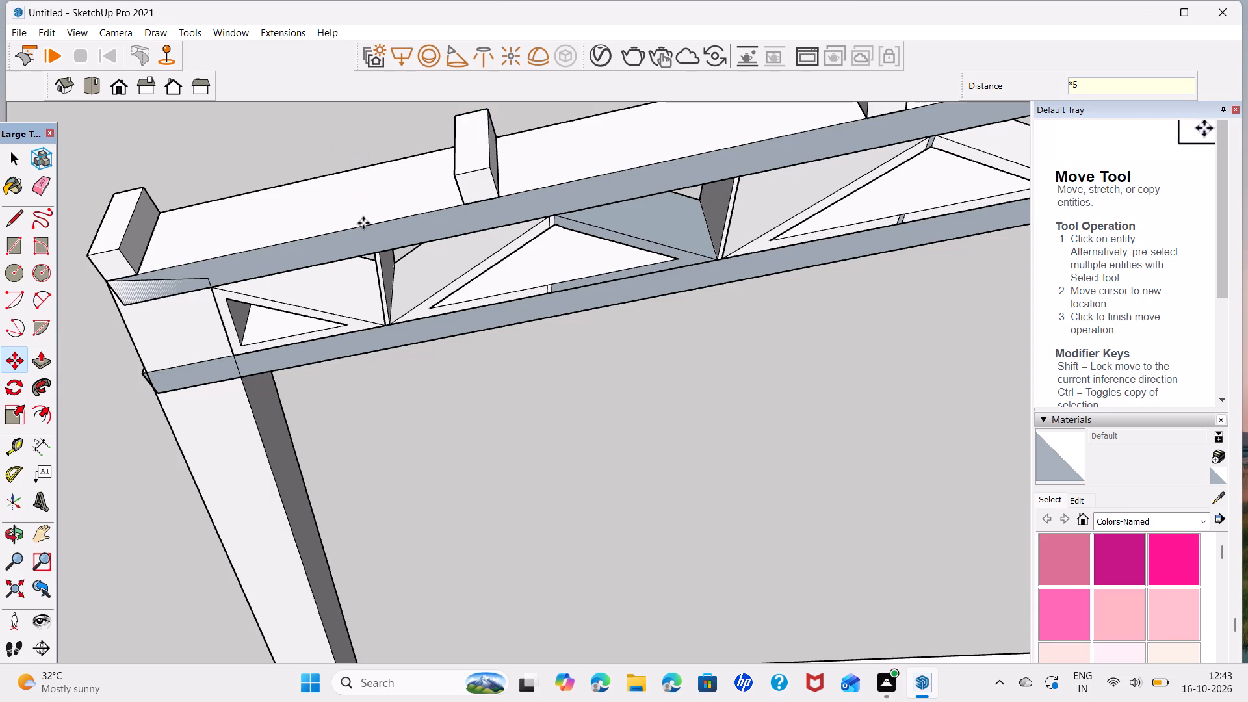
Delete the surplus purlin block floating beyond the truss ridge.
{"action": "scroll", "coordinate": [395, 229], "scroll_direction": "down", "scroll_amount": 8}
{"action": "scroll", "coordinate": [501, 243], "scroll_direction": "down", "scroll_amount": 5}
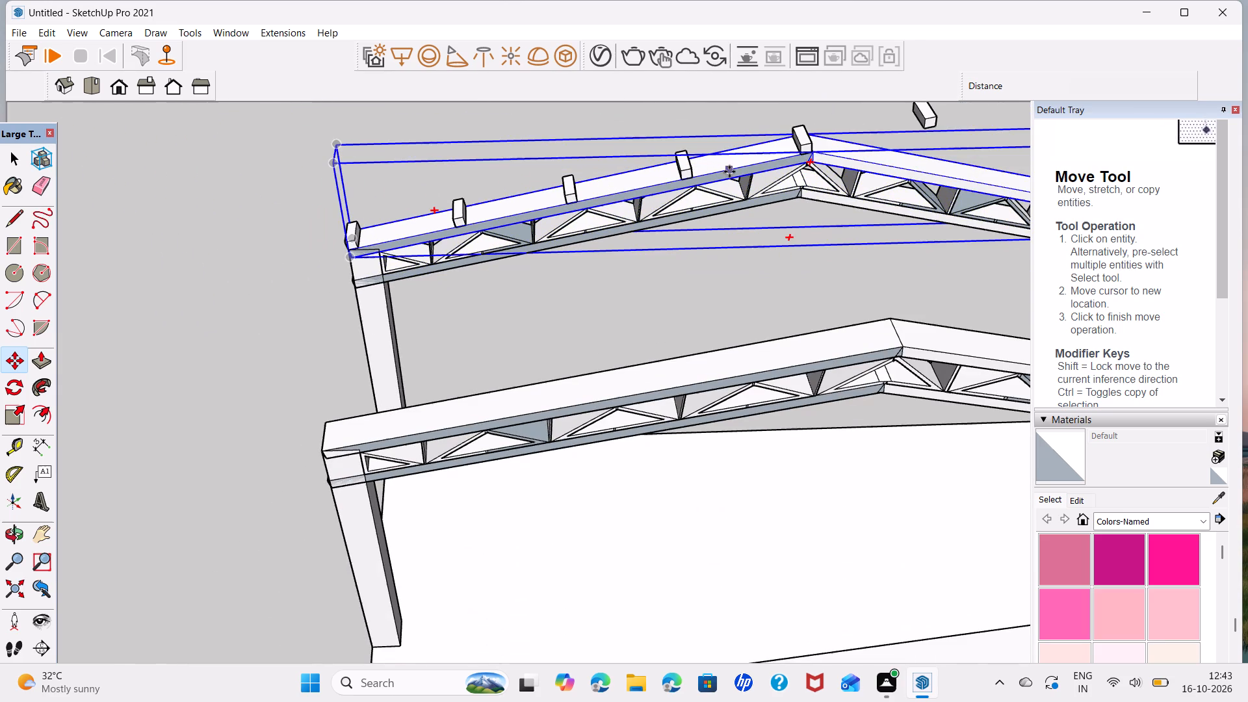
{"action": "middle_click_drag", "start_coordinate": [738, 197], "coordinate": [445, 280], "text": "shift"}
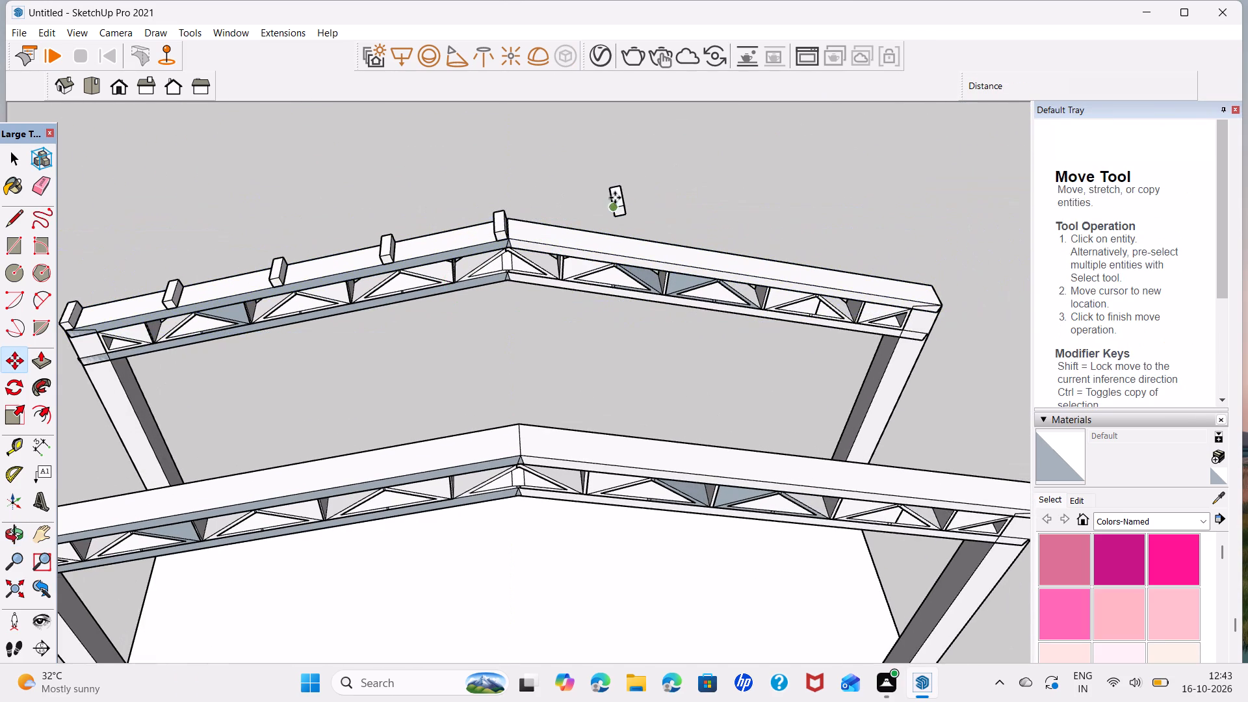
{"action": "key", "text": "space"}
{"action": "left_click_drag", "start_coordinate": [592, 168], "coordinate": [661, 220]}
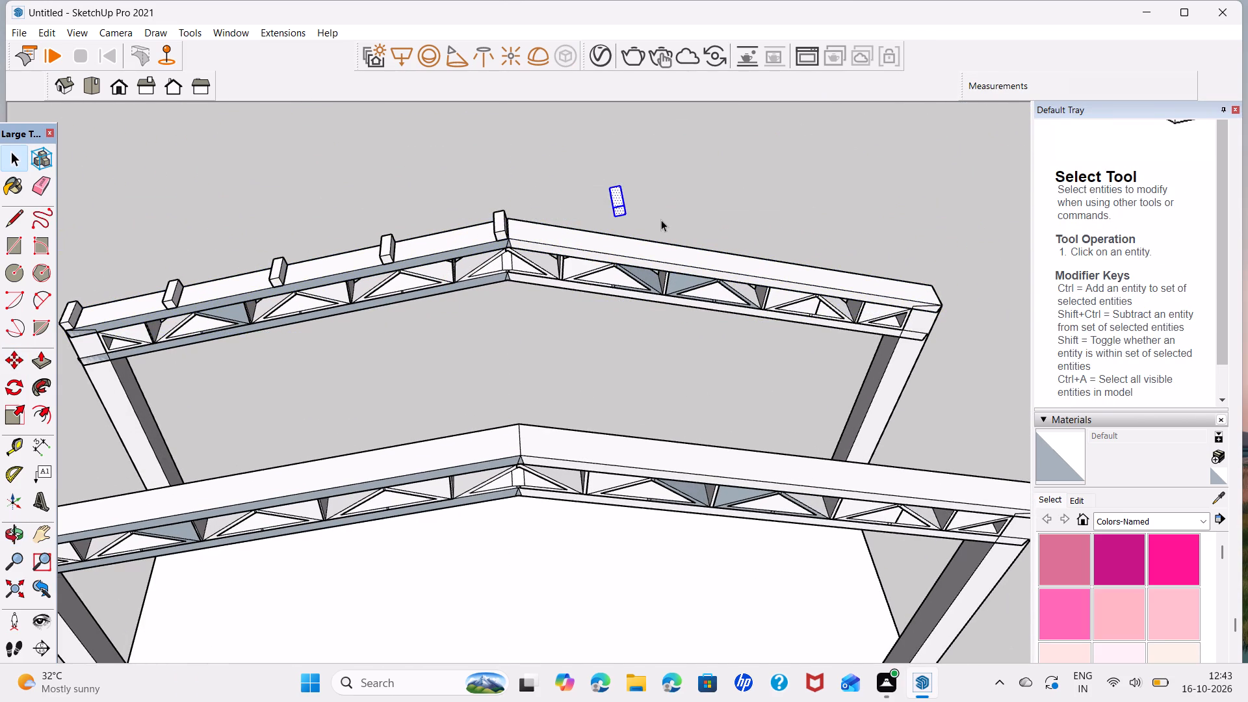
{"action": "key", "text": "Delete"}
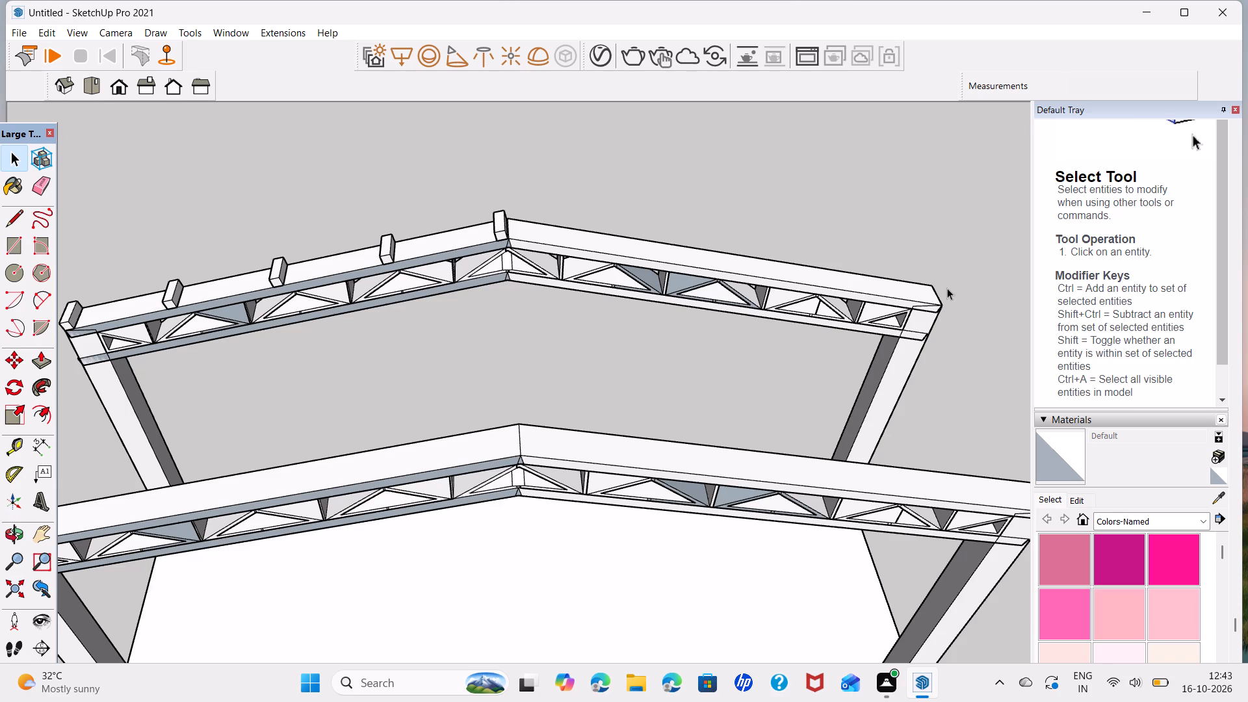
Draw a 6" by 1' 6" rectangle on the end truss's top chord at the opposite eave corner.
{"action": "middle_click_drag", "start_coordinate": [947, 288], "coordinate": [918, 268]}
{"action": "scroll", "coordinate": [958, 306], "scroll_direction": "up", "scroll_amount": 4}
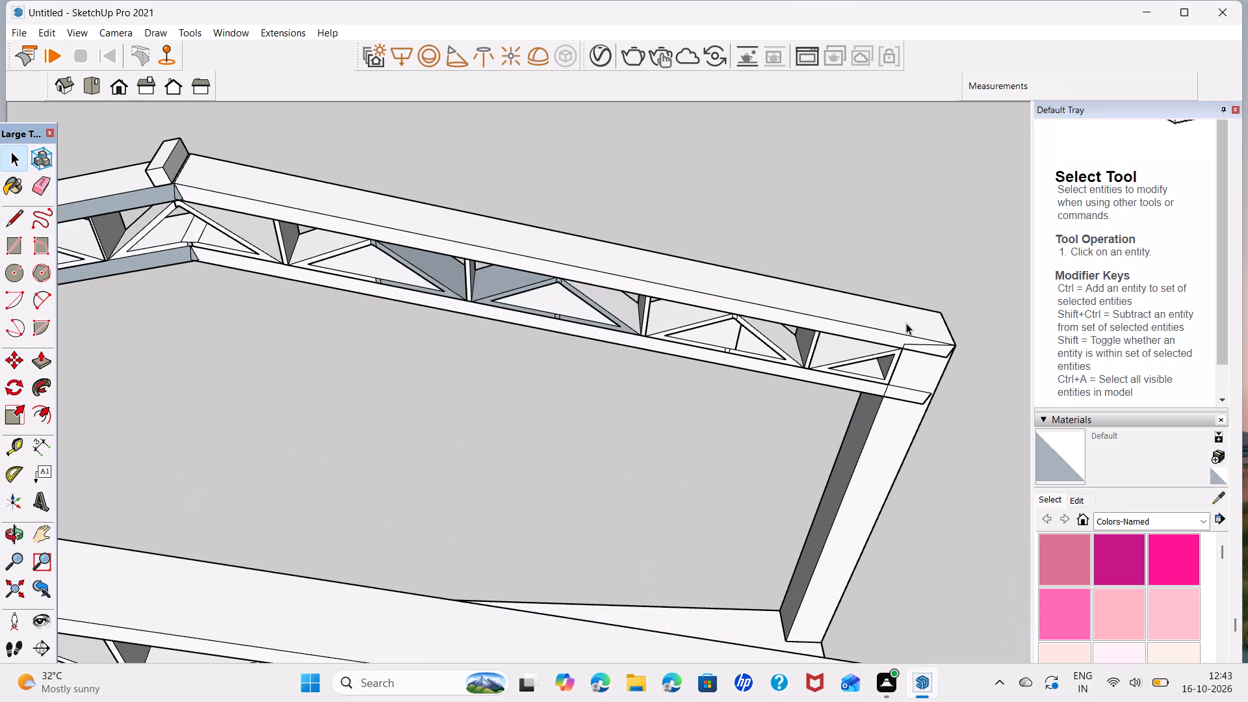
{"action": "middle_click_drag", "start_coordinate": [905, 323], "coordinate": [880, 304]}
{"action": "scroll", "coordinate": [893, 316], "scroll_direction": "up", "scroll_amount": 1}
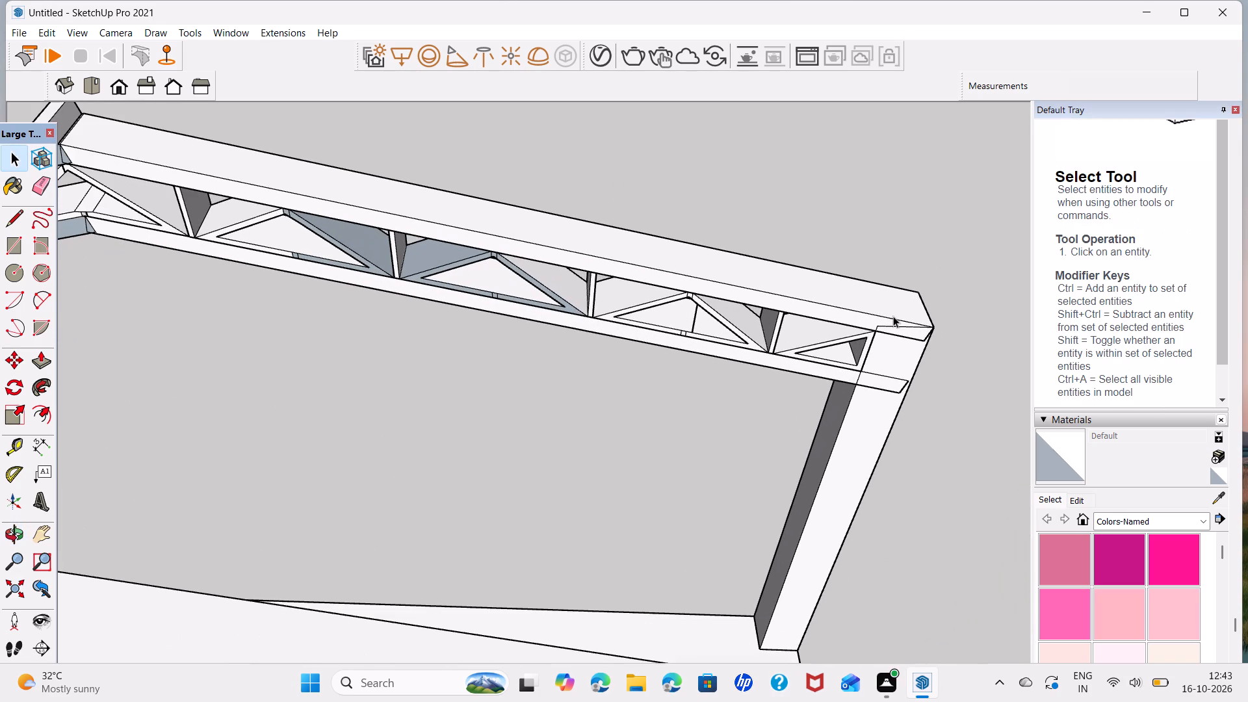
{"action": "scroll", "coordinate": [926, 311], "scroll_direction": "up", "scroll_amount": 1}
{"action": "key", "text": "r"}
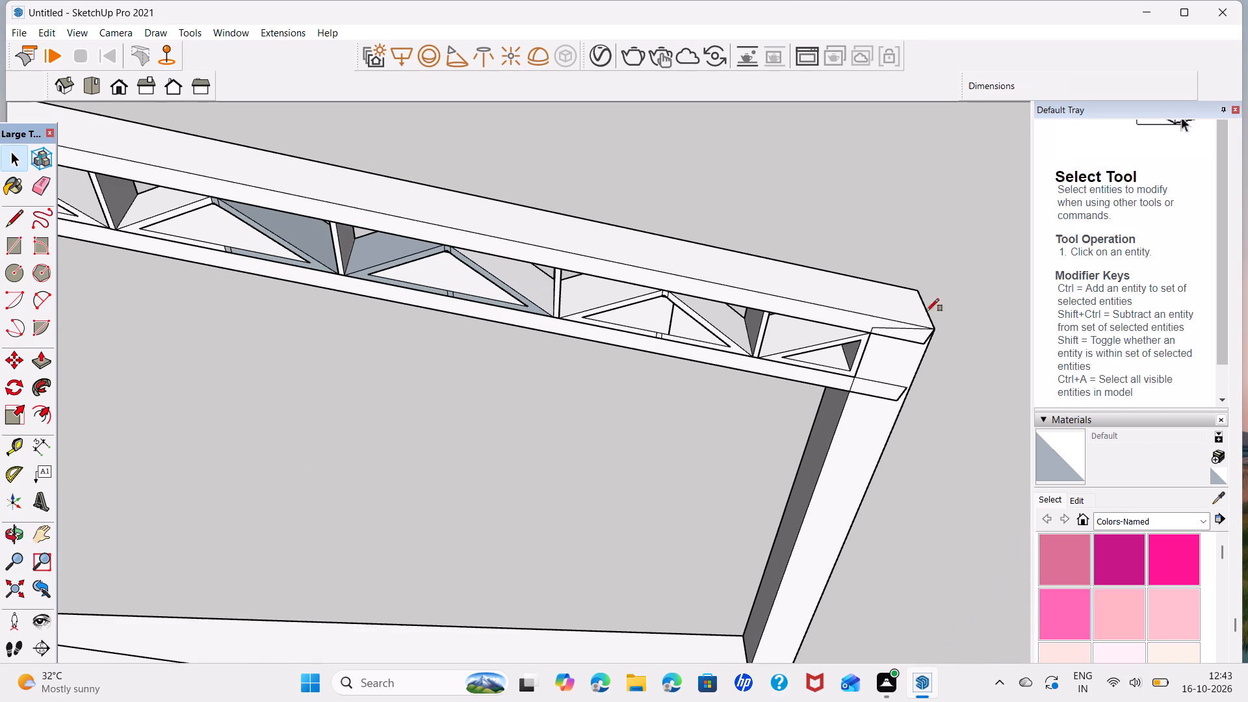
{"action": "left_click", "coordinate": [919, 291]}
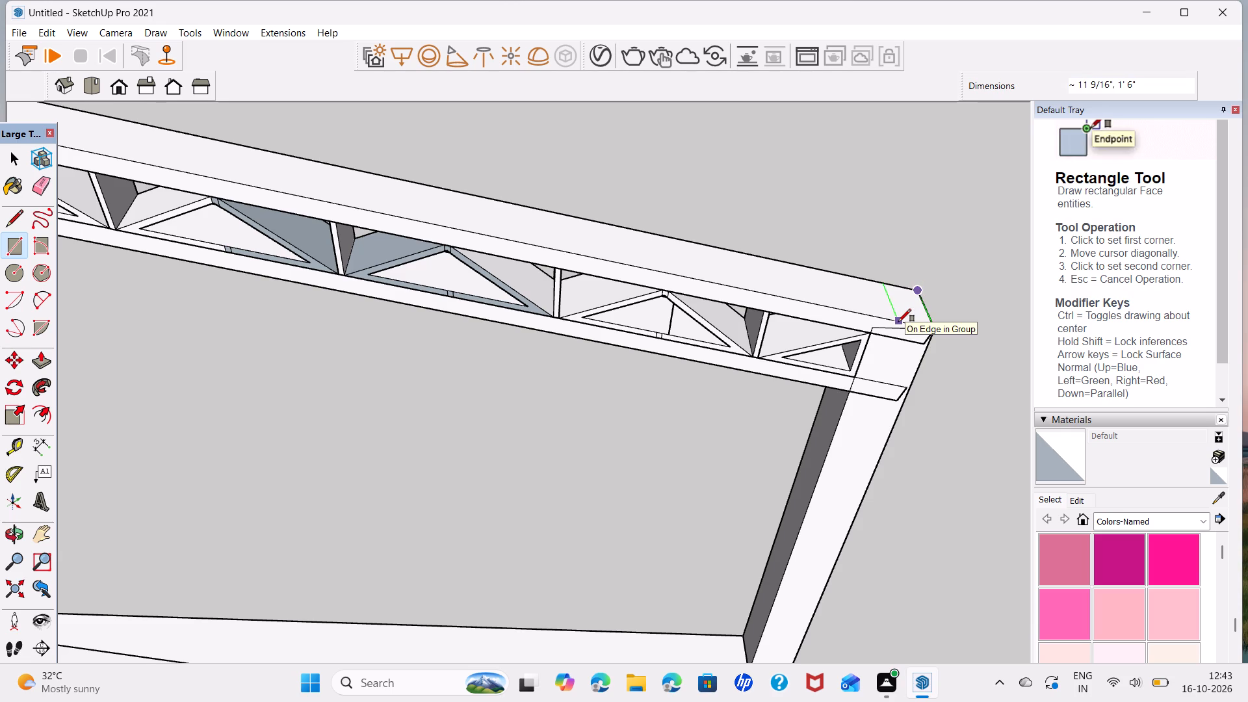
{"action": "key", "text": "6"}
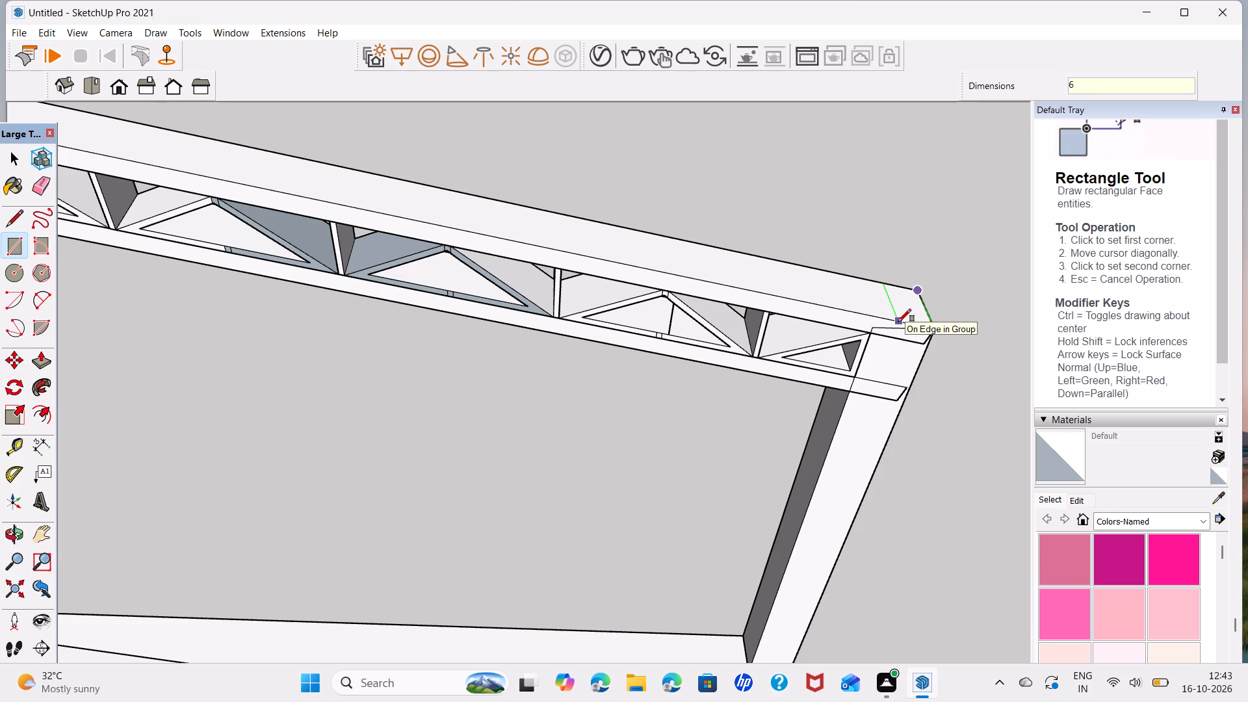
{"action": "type", "text": ",1'6"}
{"action": "key", "text": "Return"}
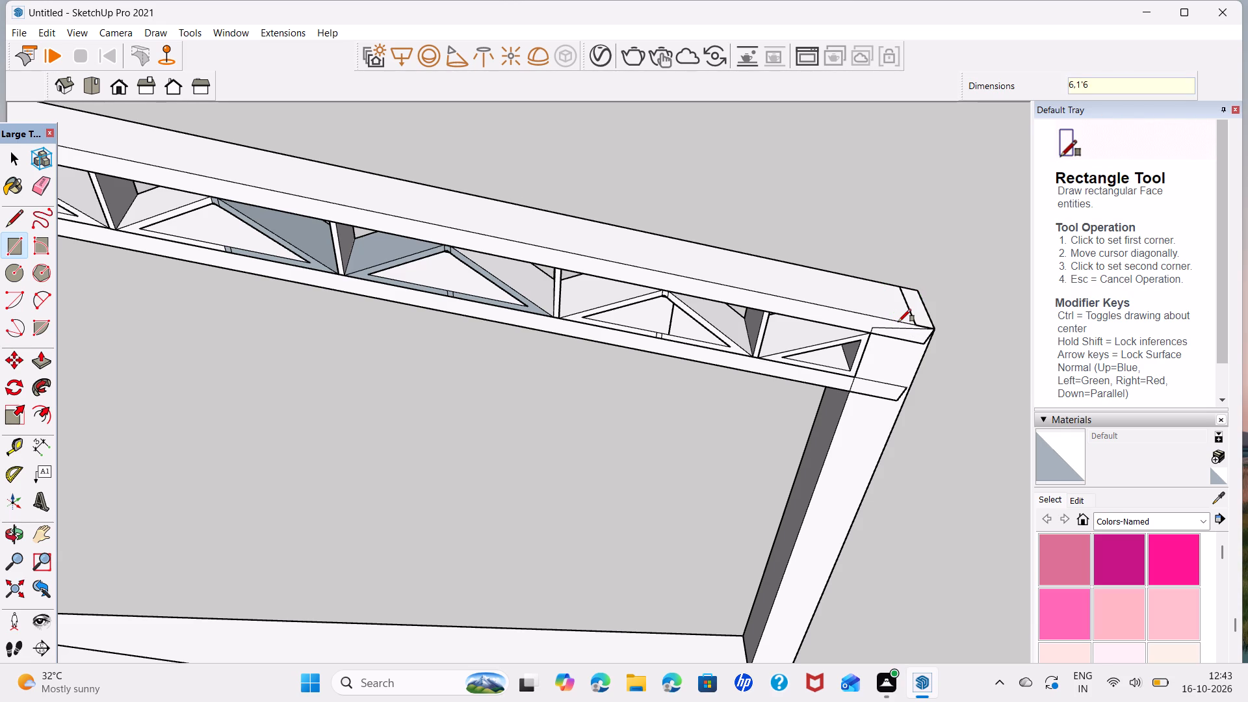
Extrude the rectangle at the opposite eave 6" outward from the top chord.
{"action": "key", "text": "space"}
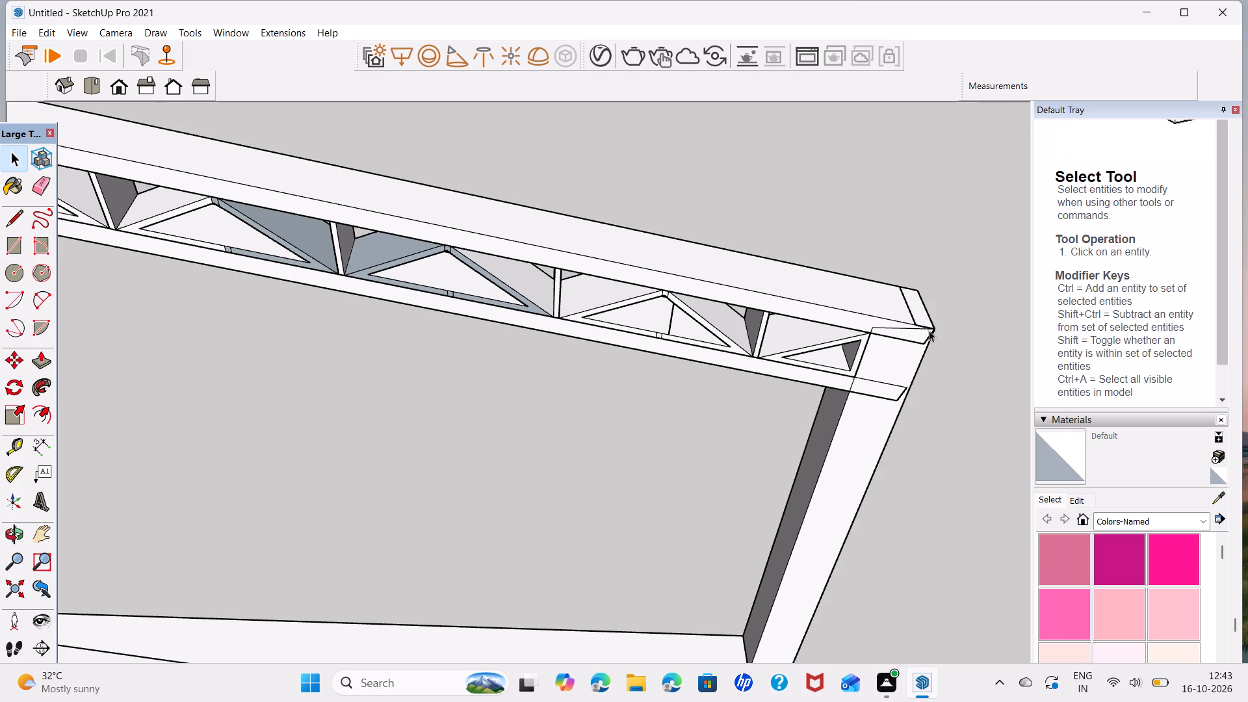
{"action": "left_click", "coordinate": [921, 320]}
{"action": "key", "text": "p"}
{"action": "left_click", "coordinate": [921, 320]}
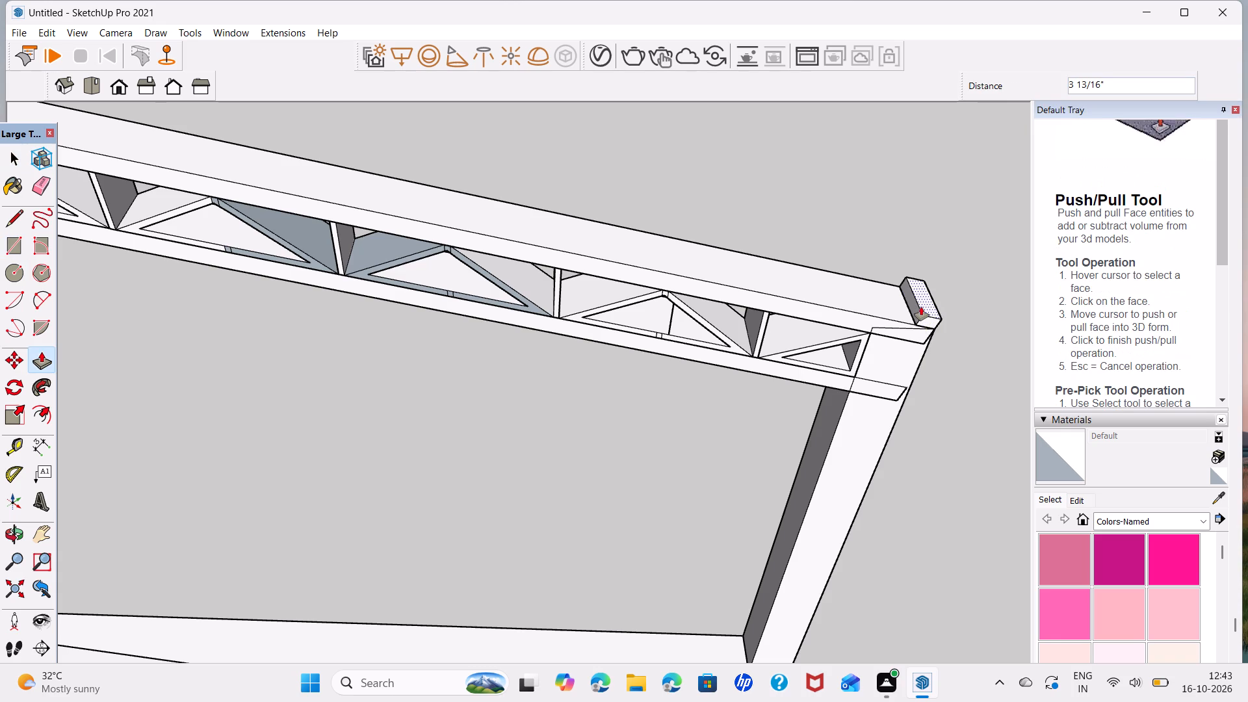
{"action": "key", "text": "6"}
{"action": "key", "text": "Return"}
{"action": "key", "text": "space"}
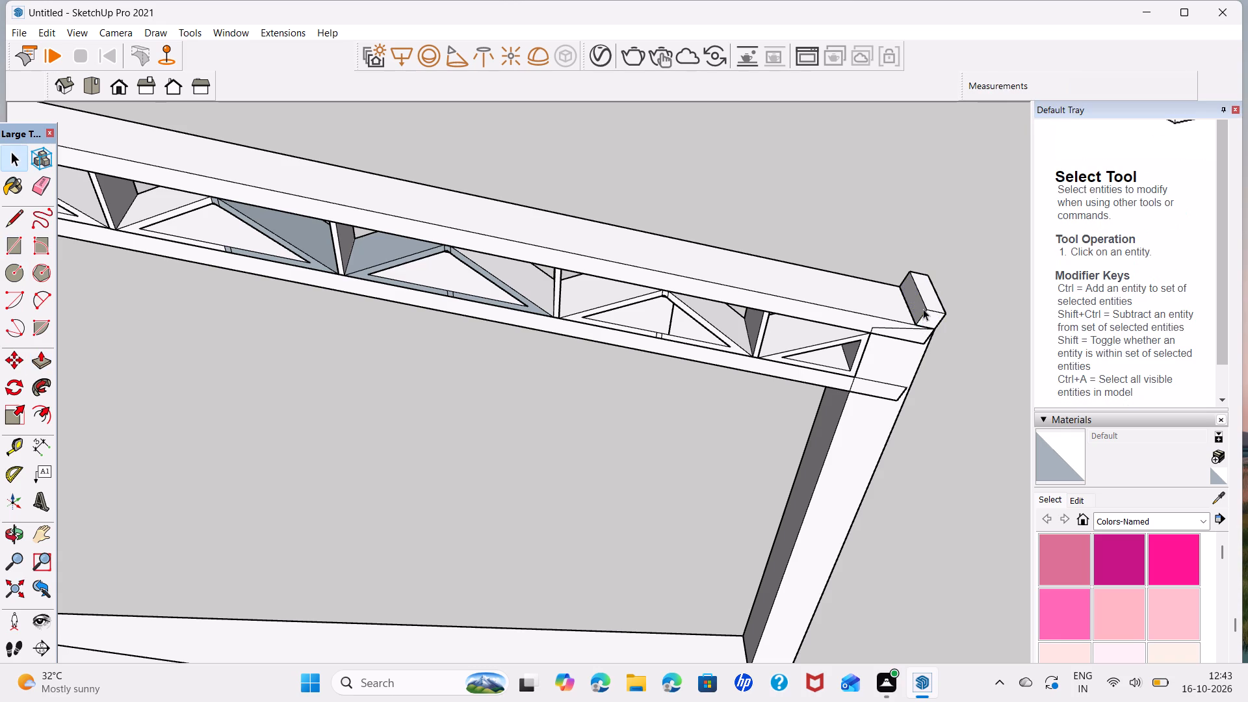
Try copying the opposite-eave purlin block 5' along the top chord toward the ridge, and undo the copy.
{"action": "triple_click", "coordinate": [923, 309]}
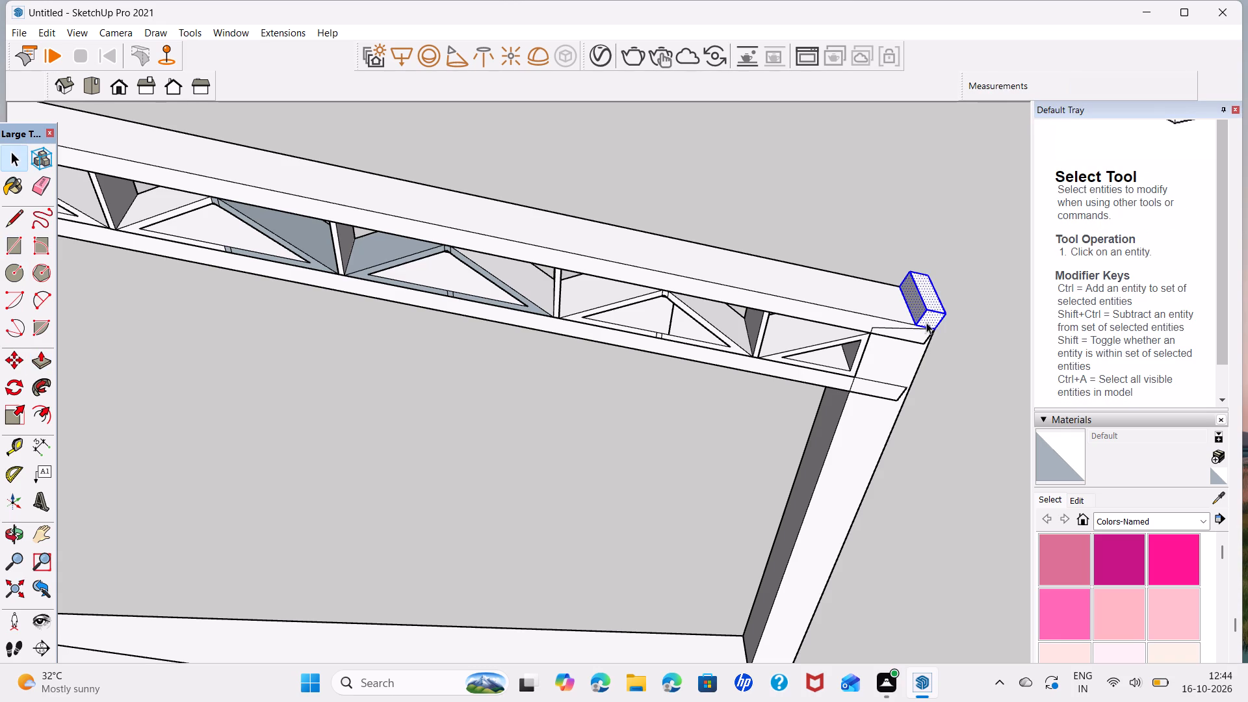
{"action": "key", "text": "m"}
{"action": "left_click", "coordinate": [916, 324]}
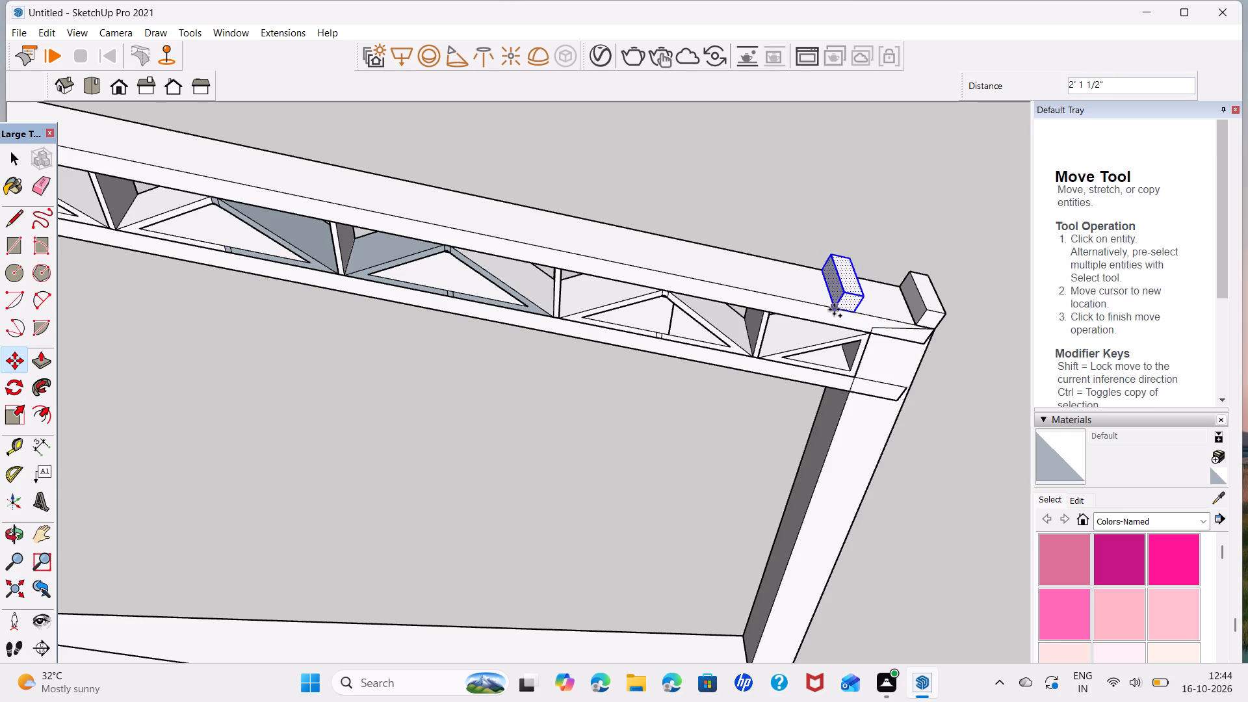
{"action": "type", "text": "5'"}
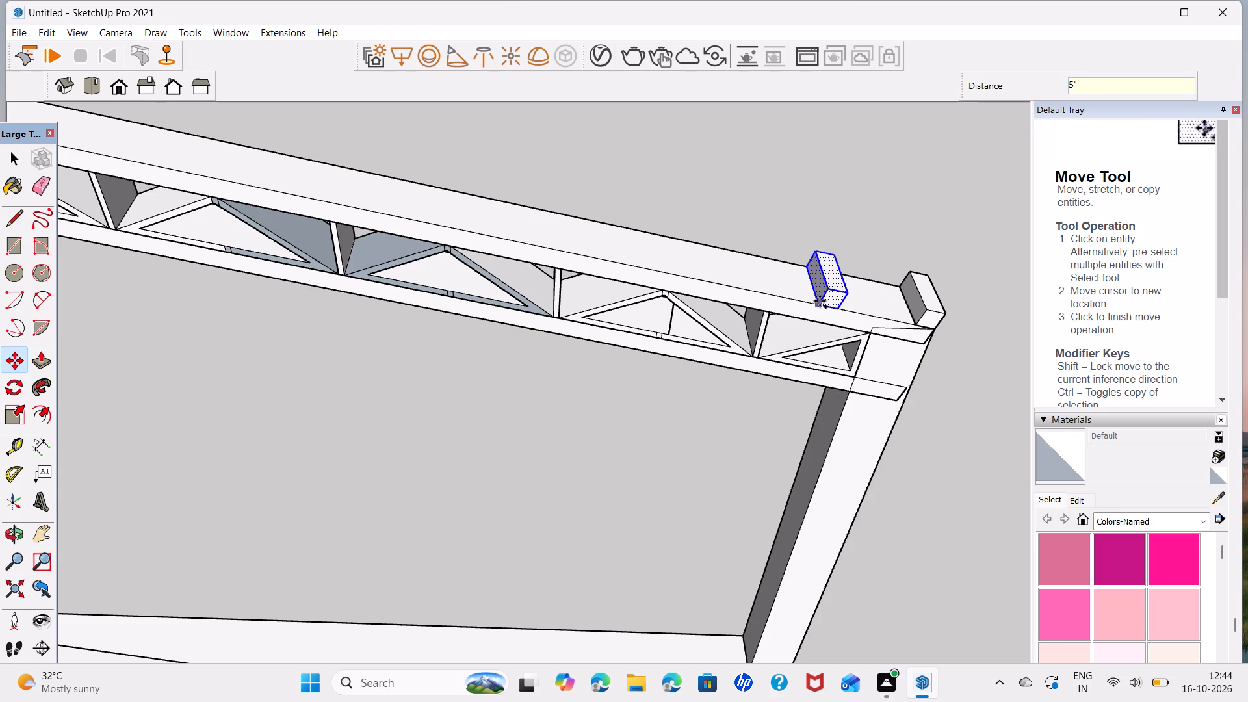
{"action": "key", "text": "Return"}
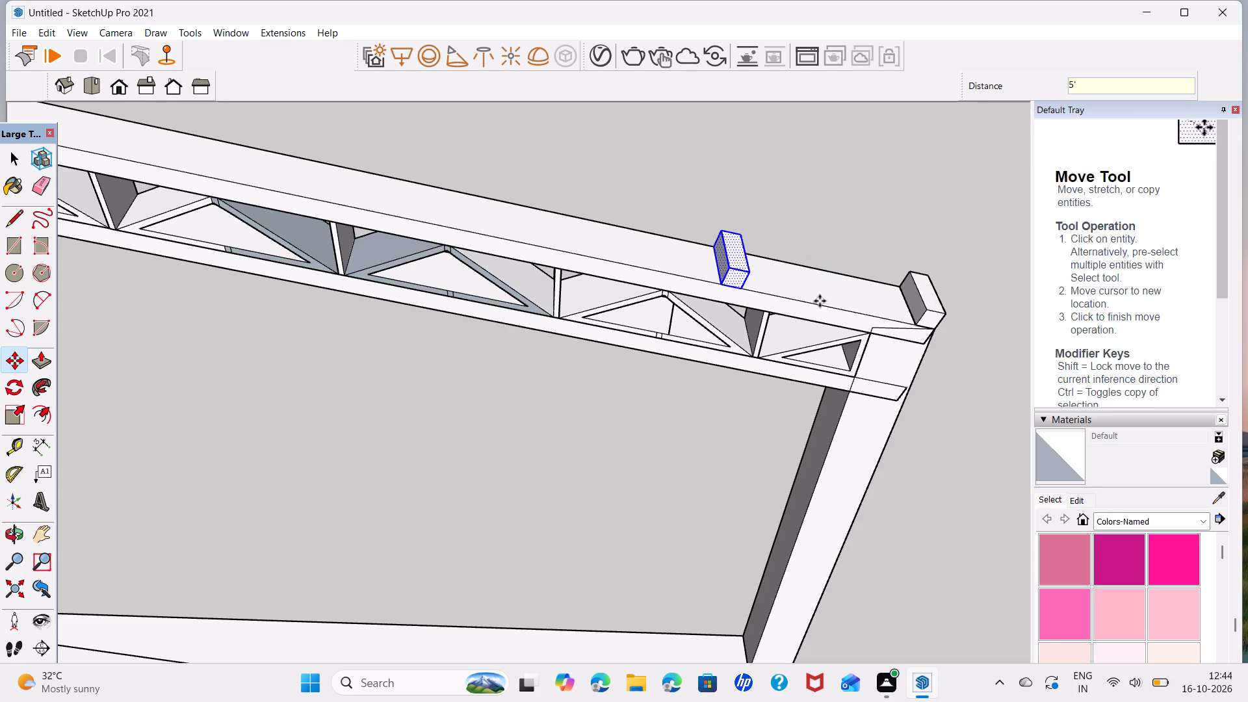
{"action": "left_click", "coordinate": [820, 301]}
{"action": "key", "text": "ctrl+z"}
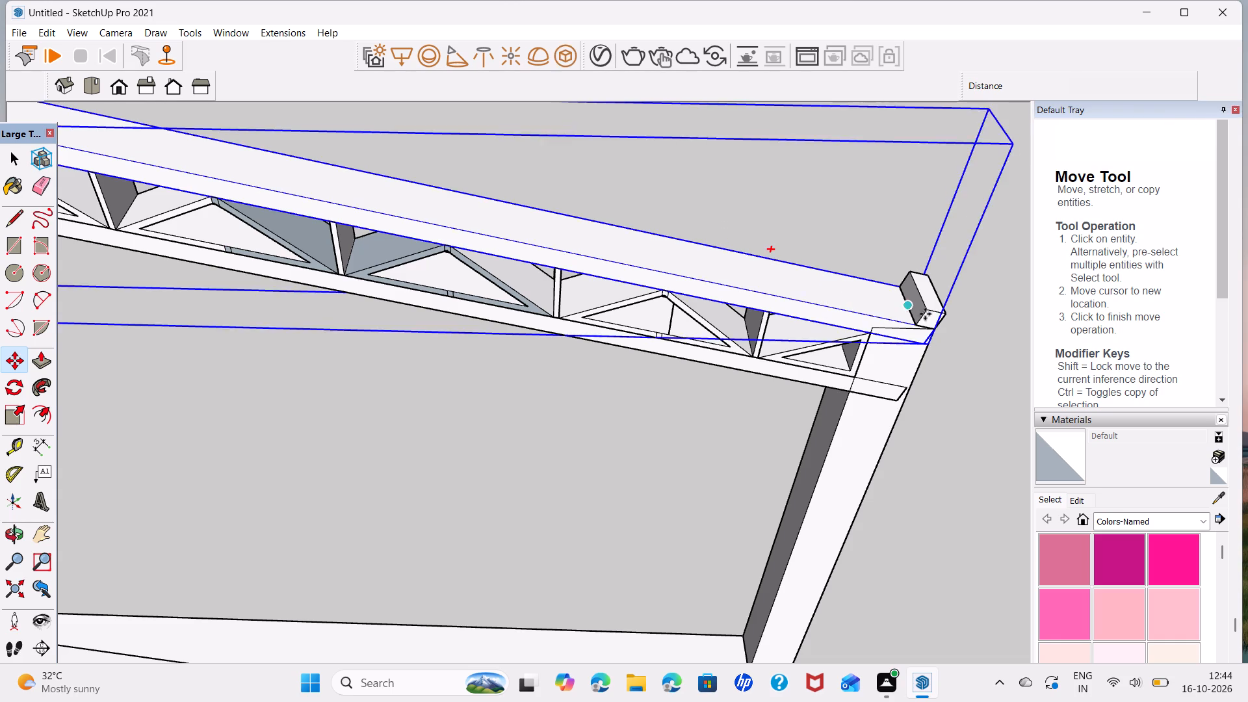
Copy the opposite-eave purlin block along the top chord toward the ridge at 4' 6" spacing, multiplied to five copies.
{"action": "key", "text": "space"}
{"action": "triple_click", "coordinate": [941, 316]}
{"action": "right_click", "coordinate": [941, 316]}
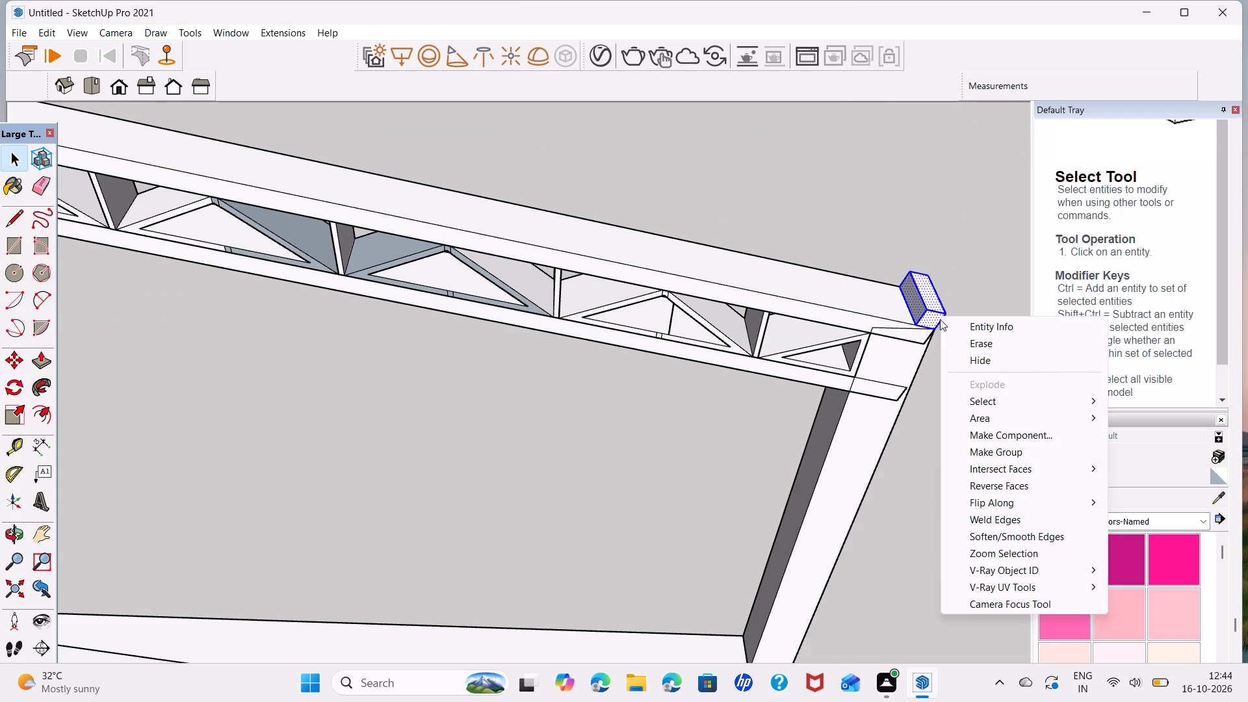
{"action": "left_click", "coordinate": [955, 252]}
{"action": "triple_click", "coordinate": [934, 313]}
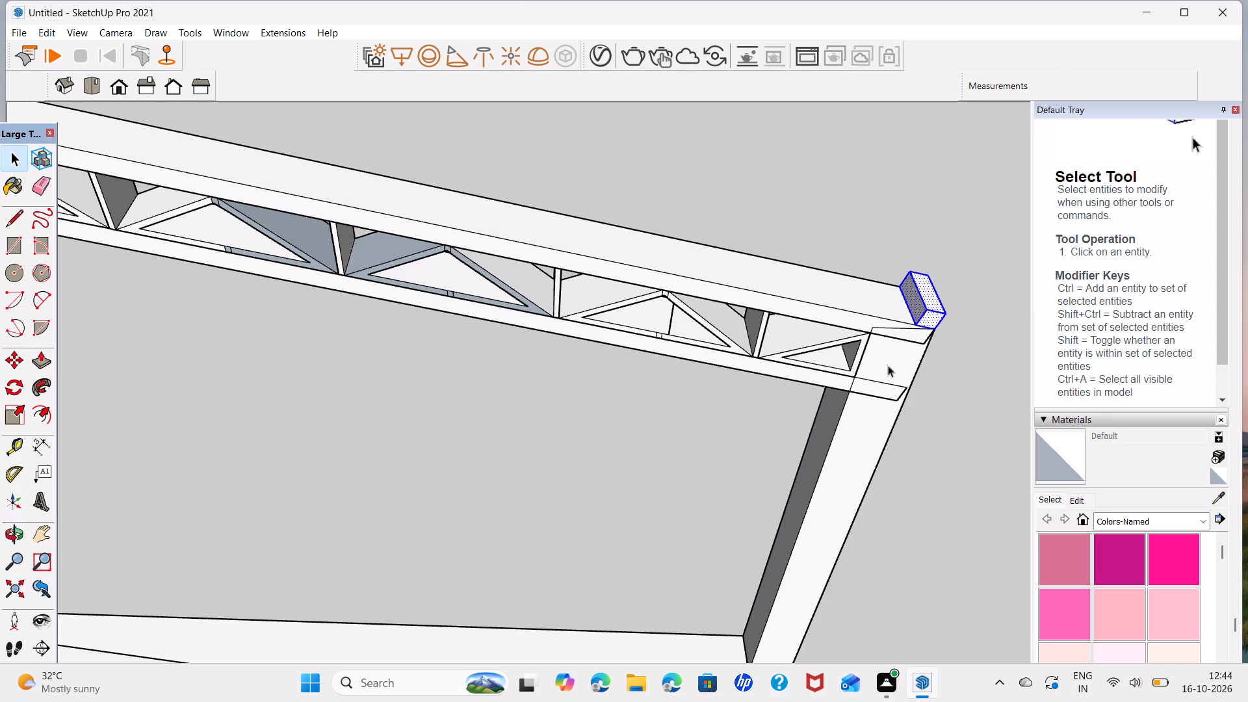
{"action": "key", "text": "m"}
{"action": "left_click", "coordinate": [916, 322]}
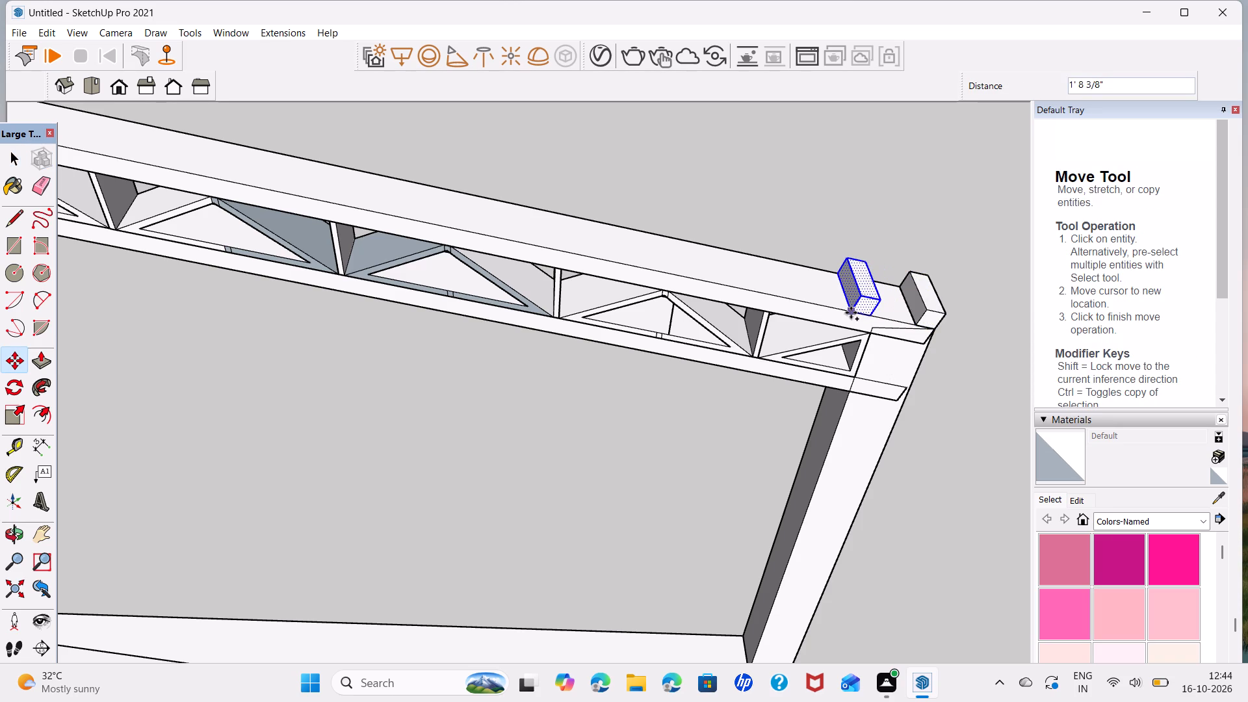
{"action": "type", "text": "4'6"}
{"action": "key", "text": "Return"}
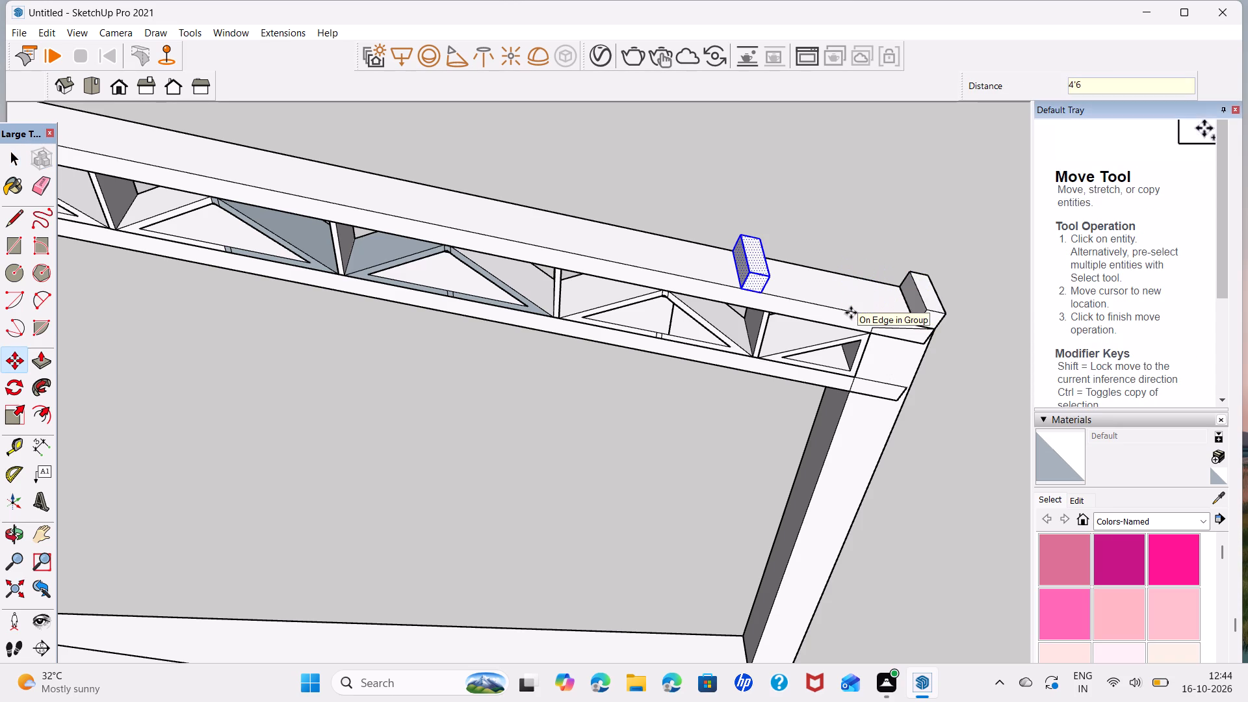
{"action": "type", "text": "*5"}
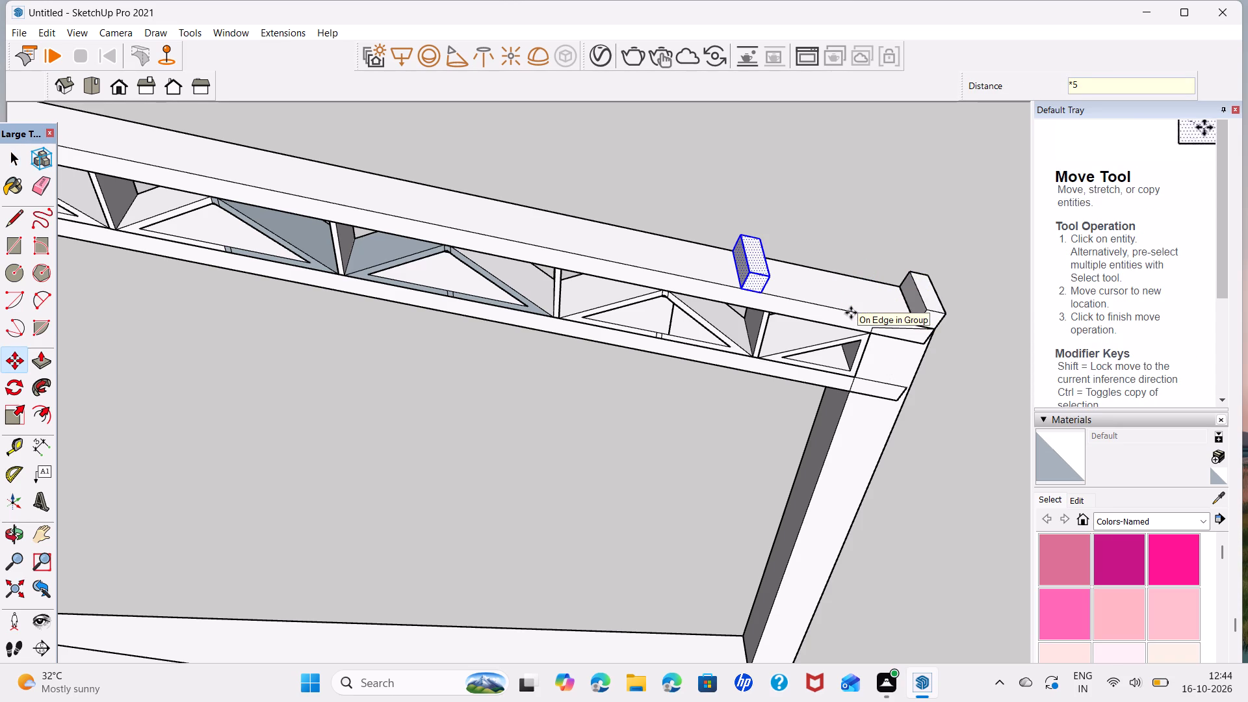
{"action": "key", "text": "Return"}
{"action": "key", "text": "space"}
Delete the overlapping purlin blocks at the end truss's ridge.
{"action": "scroll", "coordinate": [532, 272], "scroll_direction": "down", "scroll_amount": 4}
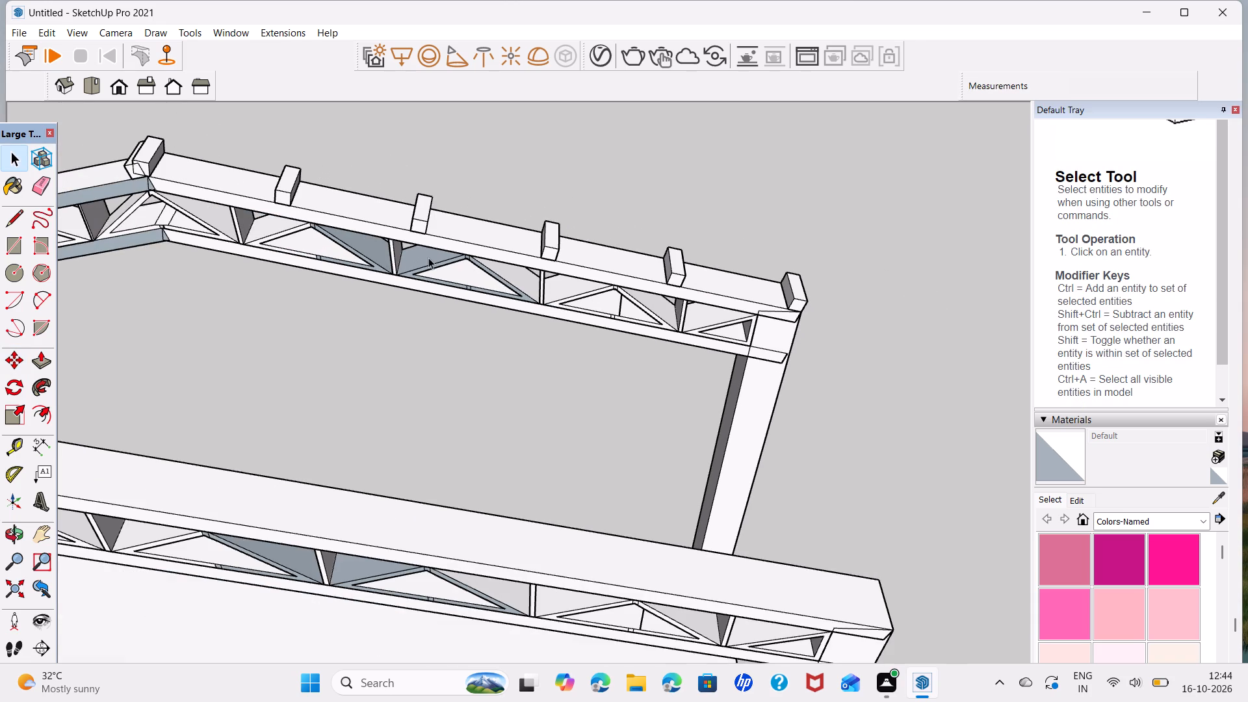
{"action": "middle_click_drag", "start_coordinate": [428, 257], "coordinate": [874, 321]}
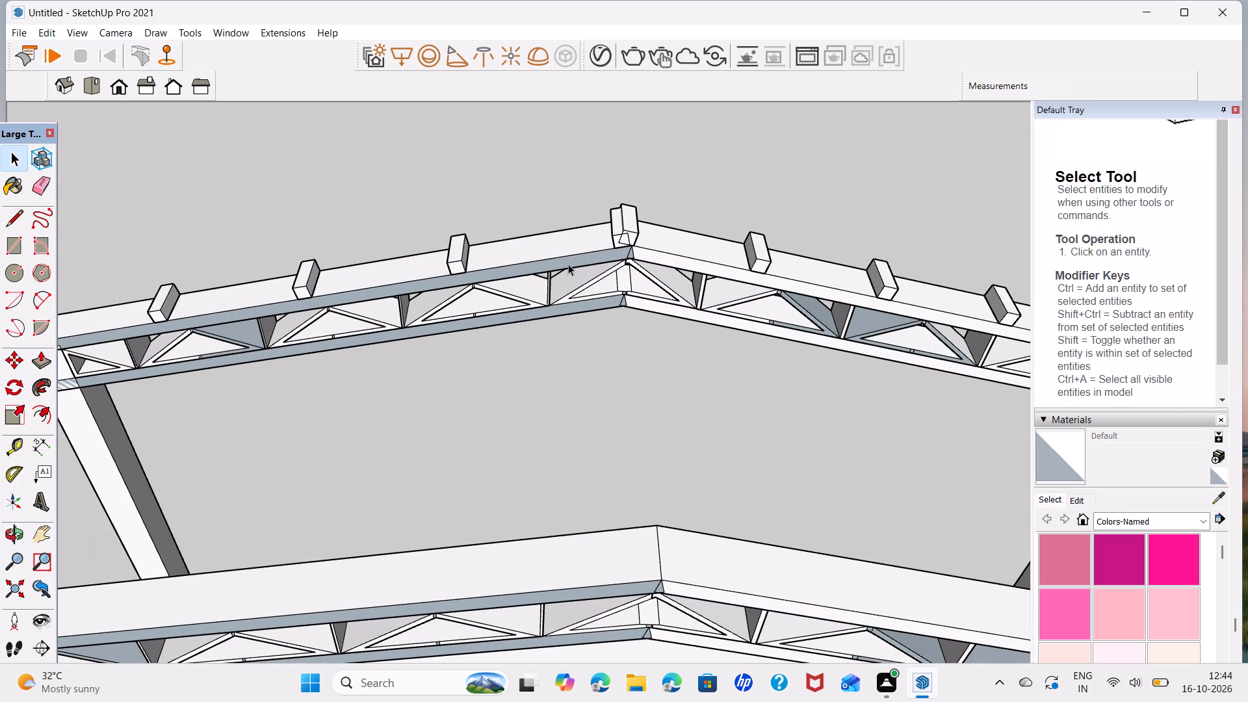
{"action": "scroll", "coordinate": [653, 223], "scroll_direction": "up", "scroll_amount": 5}
{"action": "triple_click", "coordinate": [607, 250]}
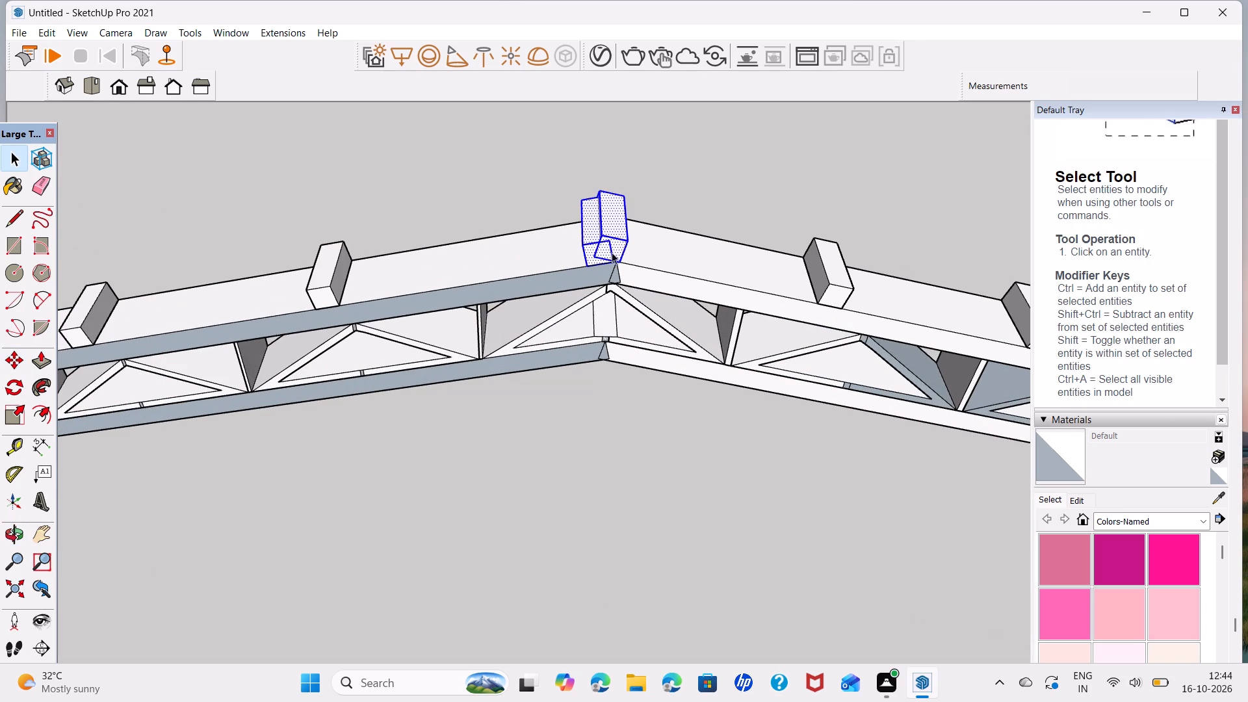
{"action": "key", "text": "Delete"}
Delete the three intermediate purlin blocks on the first slope of the end truss, keeping only its eave block.
{"action": "scroll", "coordinate": [480, 247], "scroll_direction": "down", "scroll_amount": 6}
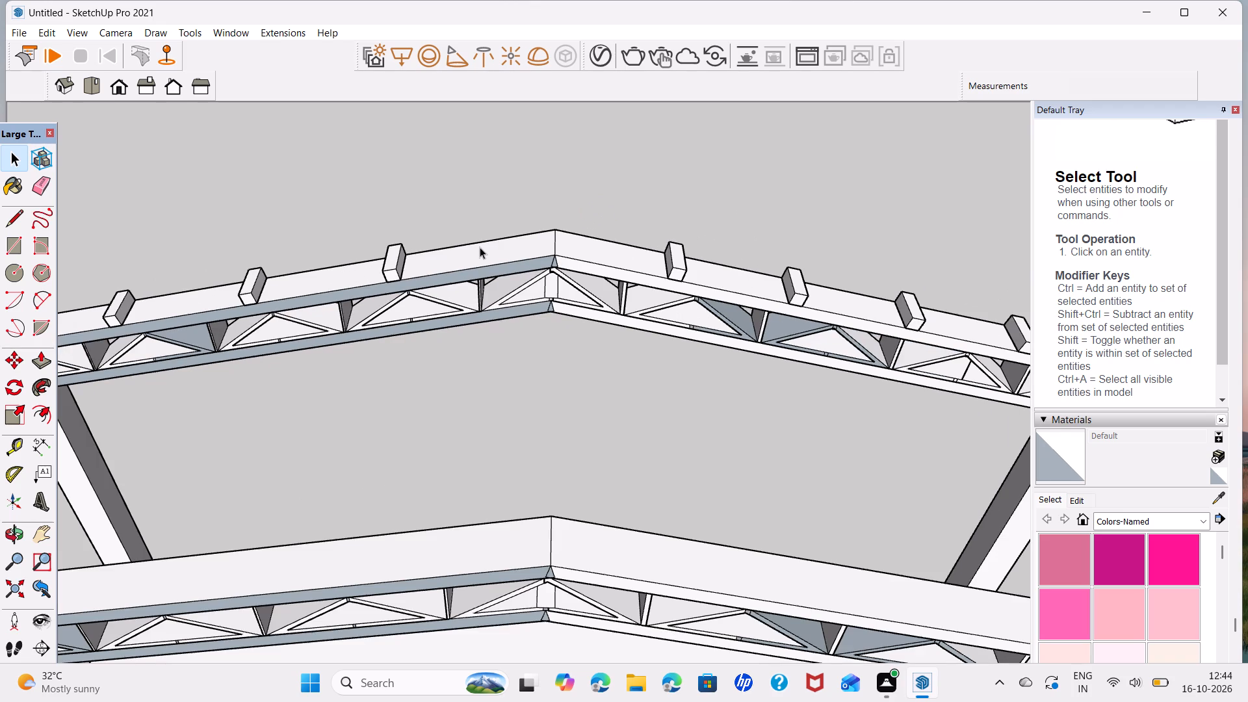
{"action": "middle_click_drag", "start_coordinate": [480, 247], "coordinate": [581, 239]}
{"action": "scroll", "coordinate": [614, 275], "scroll_direction": "down", "scroll_amount": 4}
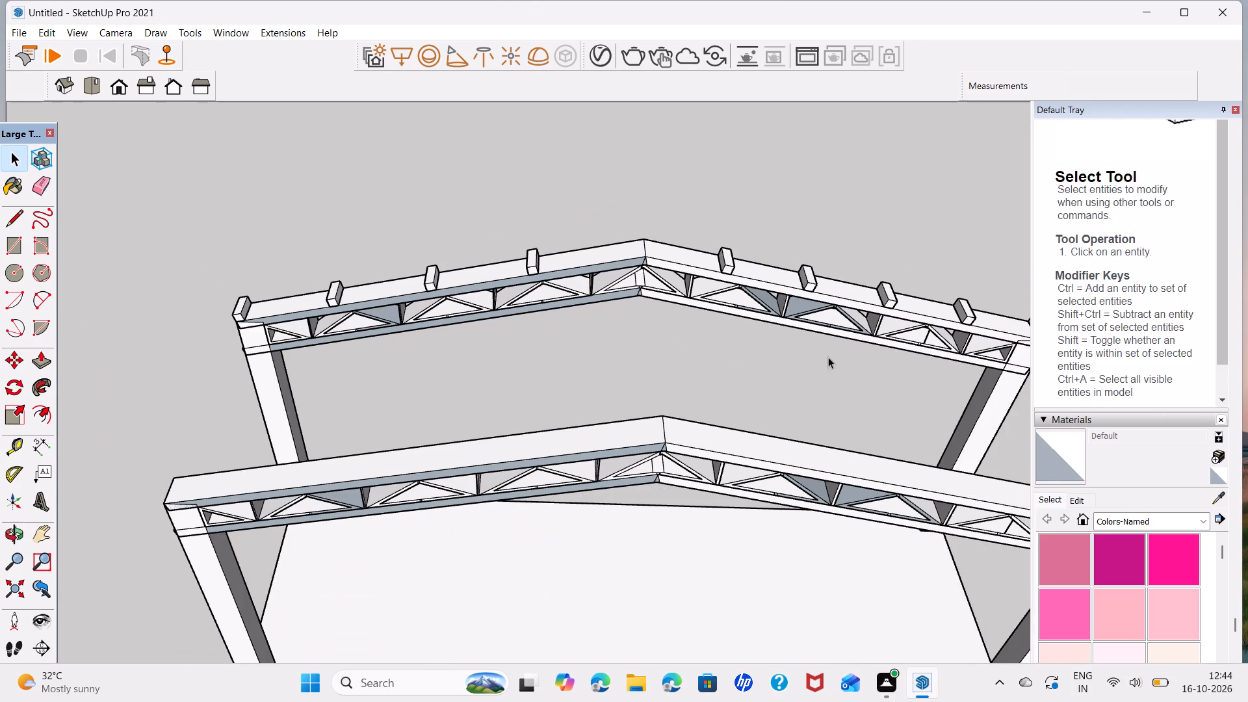
{"action": "middle_click_drag", "start_coordinate": [828, 357], "coordinate": [726, 301]}
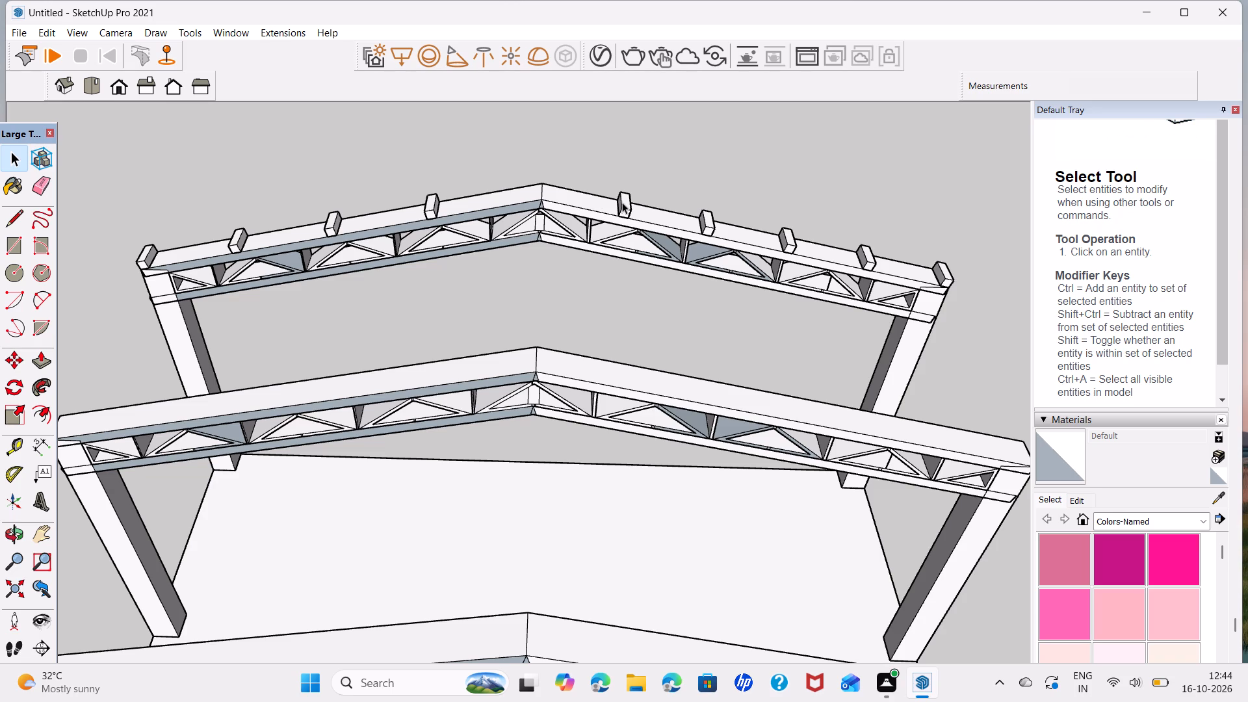
{"action": "triple_click", "coordinate": [233, 246]}
{"action": "key", "text": "Delete"}
{"action": "triple_click", "coordinate": [333, 229]}
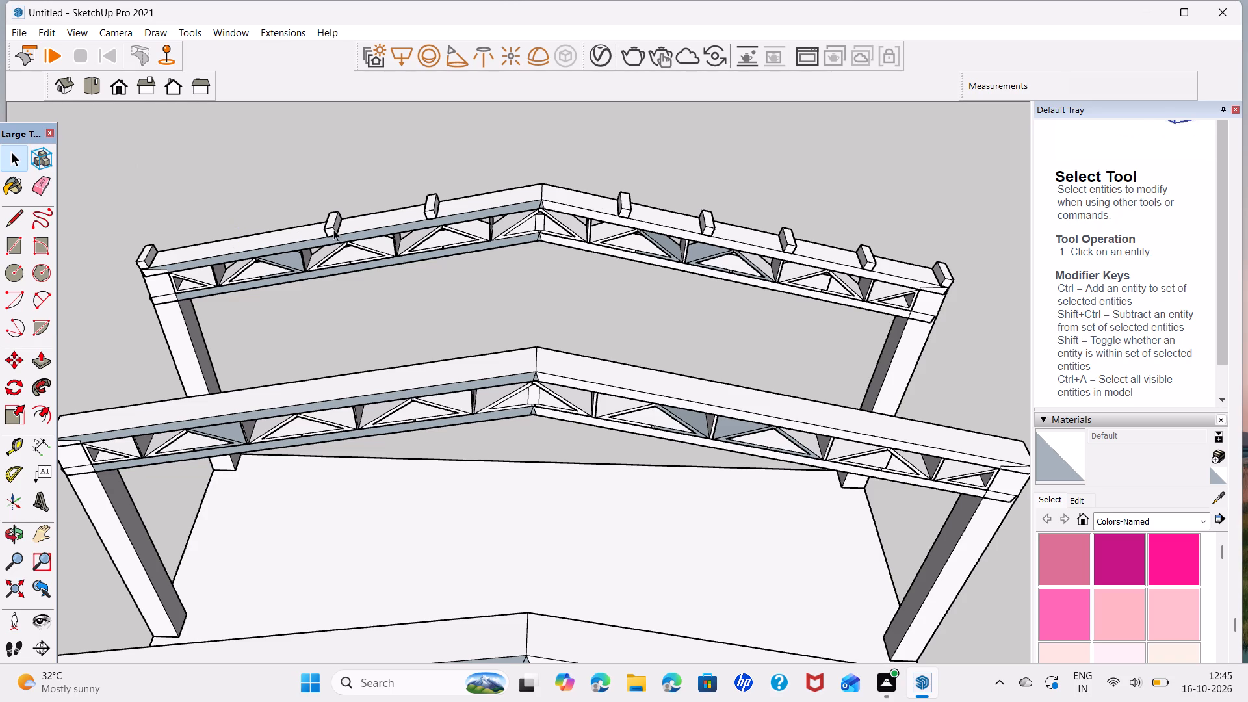
{"action": "key", "text": "Delete"}
{"action": "triple_click", "coordinate": [434, 196]}
{"action": "key", "text": "Delete"}
Copy the first slope's eave purlin block along the top chord toward the ridge at 4' 6" spacing, multiplied to five copies.
{"action": "triple_click", "coordinate": [144, 255]}
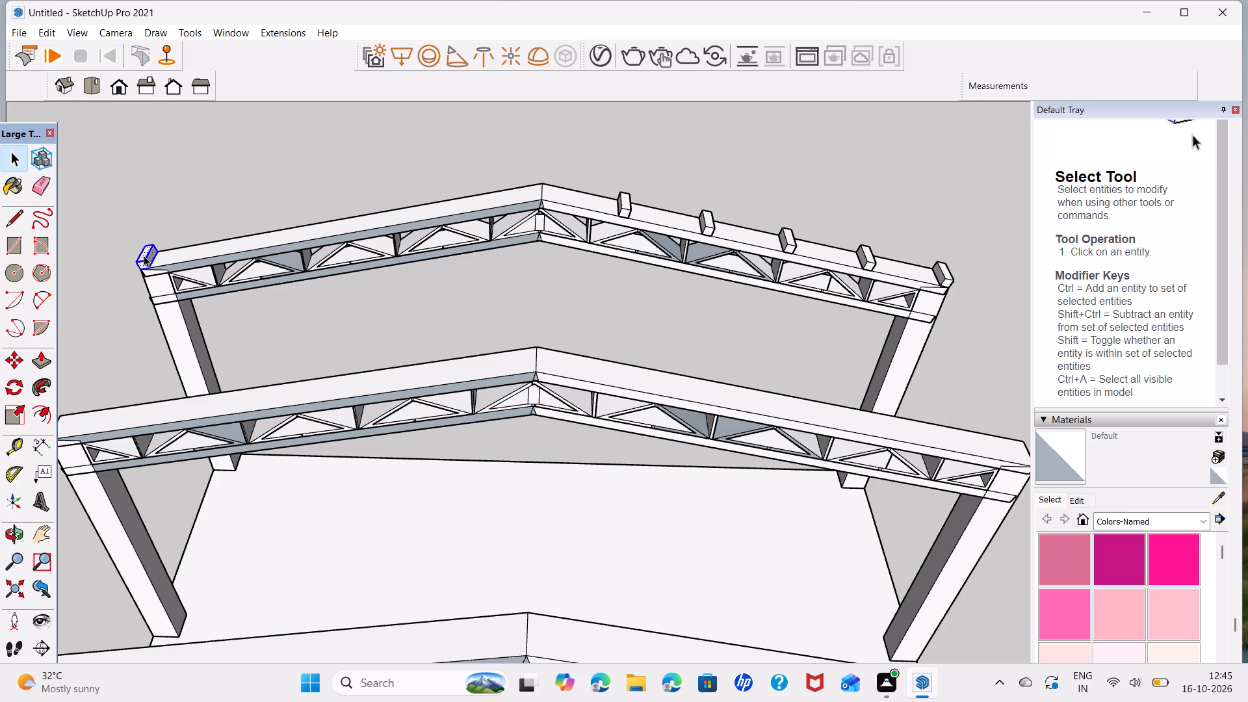
{"action": "key", "text": "m"}
{"action": "scroll", "coordinate": [147, 261], "scroll_direction": "up", "scroll_amount": 5}
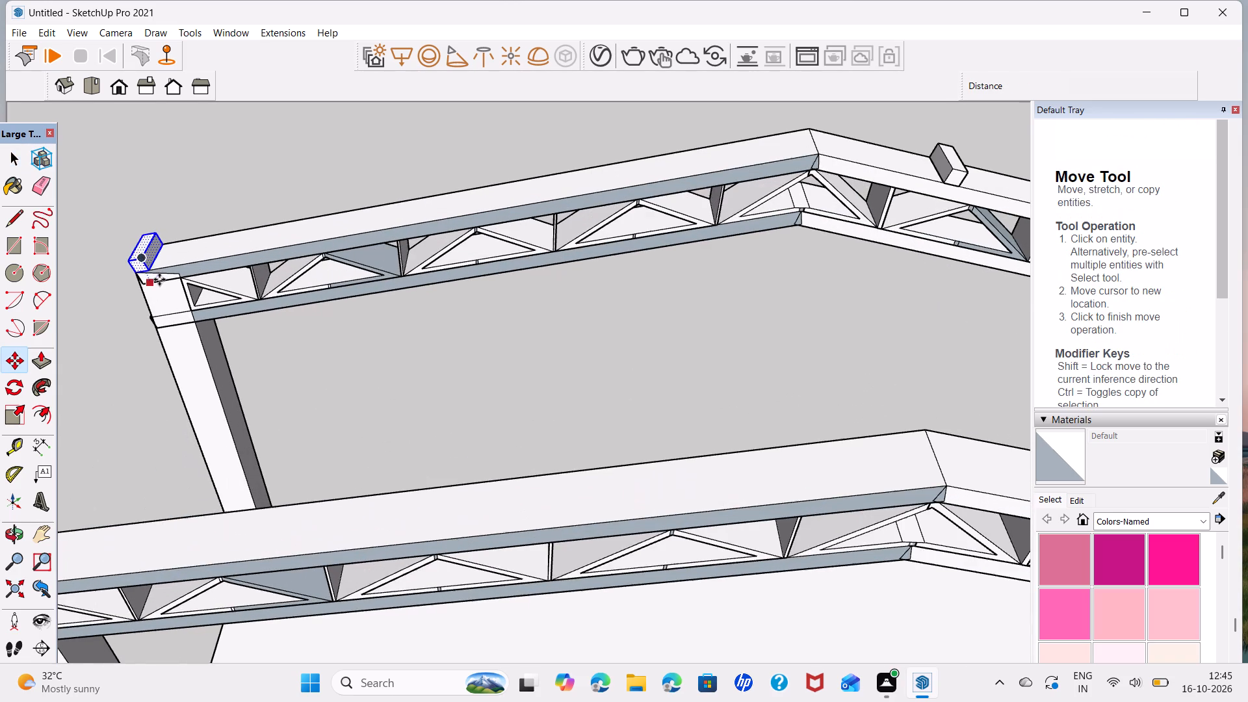
{"action": "left_click", "coordinate": [149, 270]}
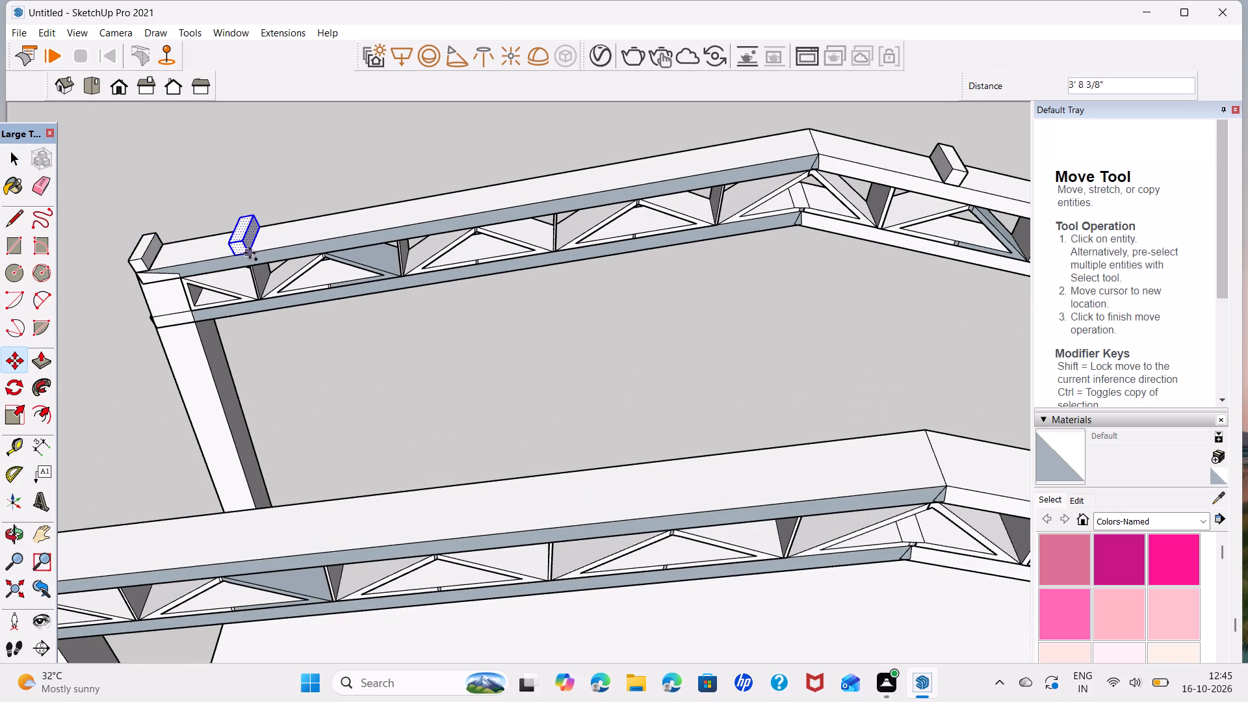
{"action": "type", "text": "4'6"}
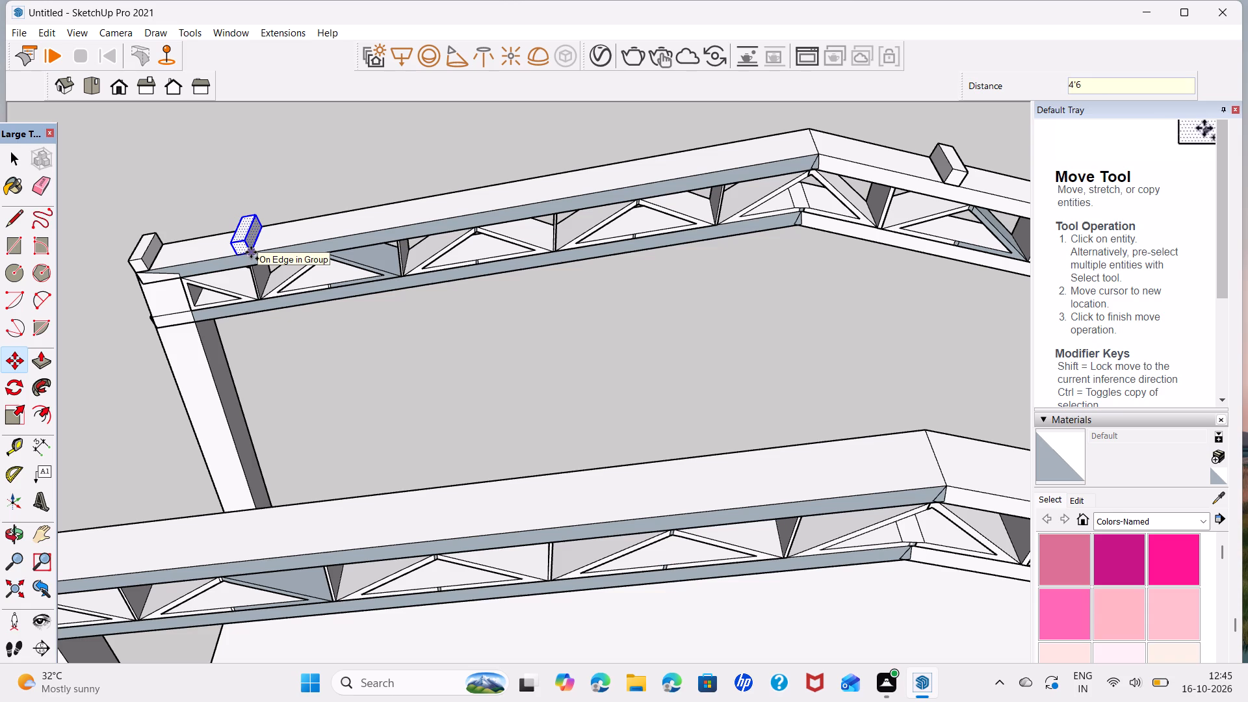
{"action": "key", "text": "Return"}
{"action": "type", "text": "*5"}
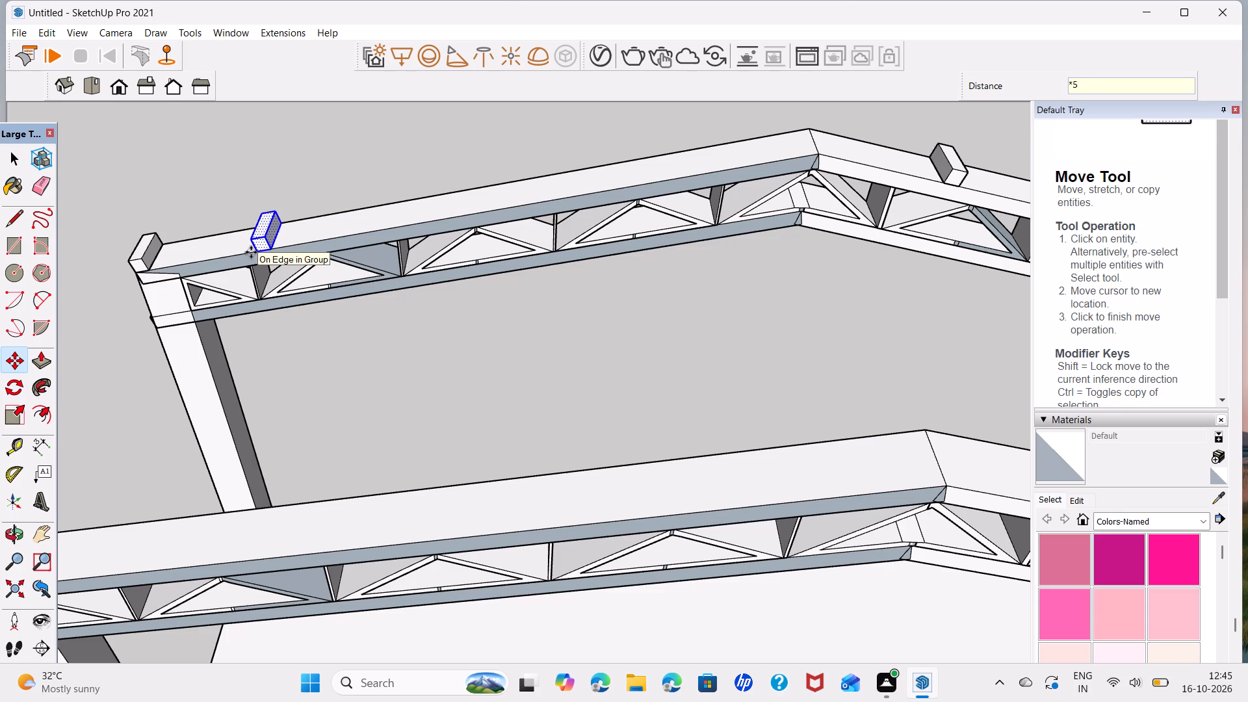
{"action": "key", "text": "Return"}
{"action": "key", "text": "space"}
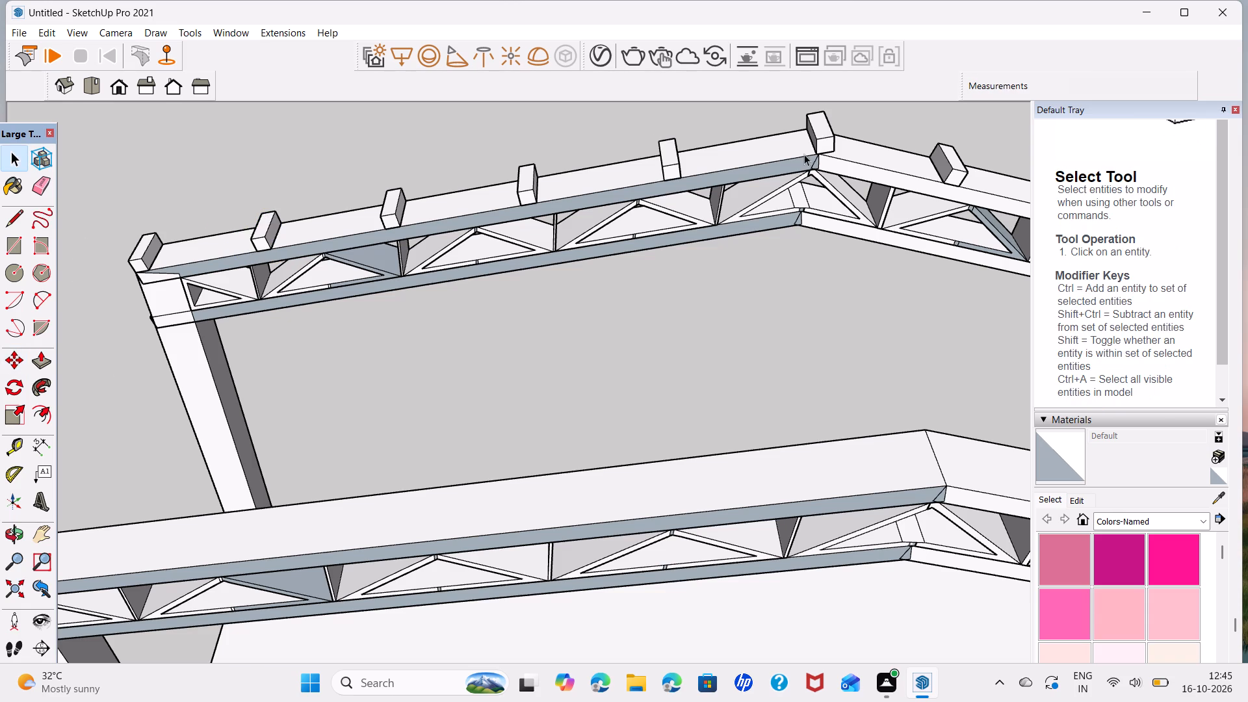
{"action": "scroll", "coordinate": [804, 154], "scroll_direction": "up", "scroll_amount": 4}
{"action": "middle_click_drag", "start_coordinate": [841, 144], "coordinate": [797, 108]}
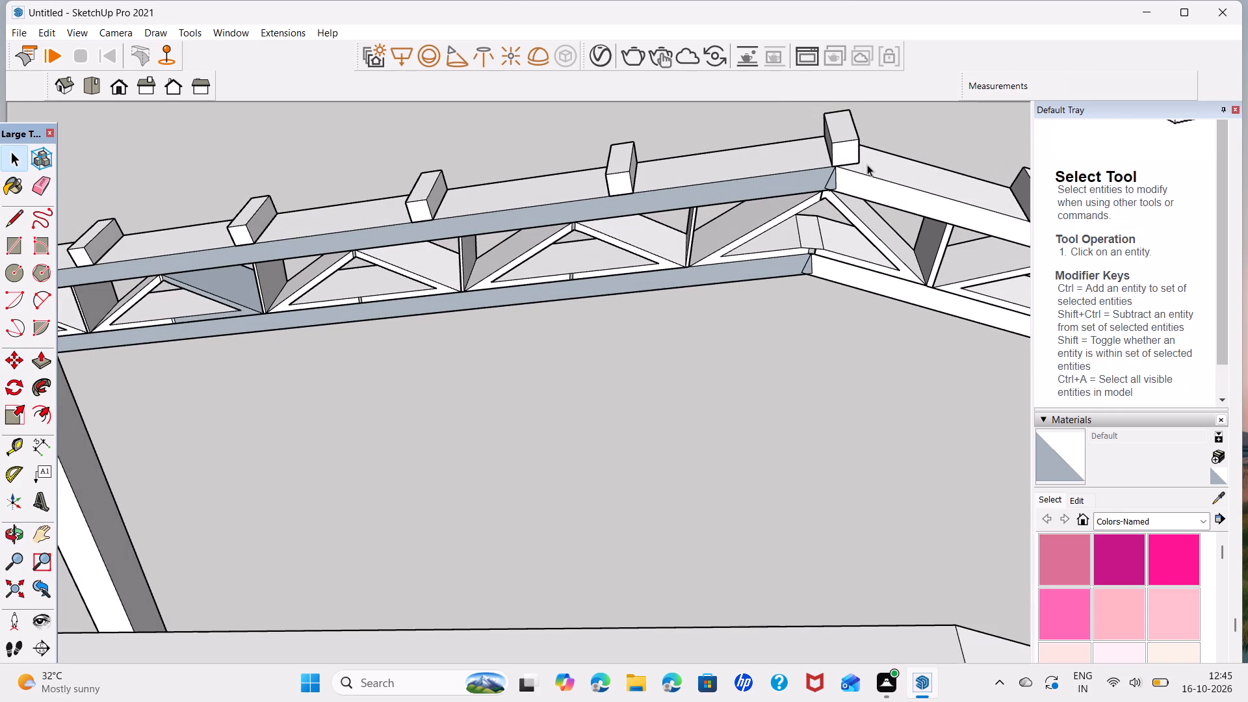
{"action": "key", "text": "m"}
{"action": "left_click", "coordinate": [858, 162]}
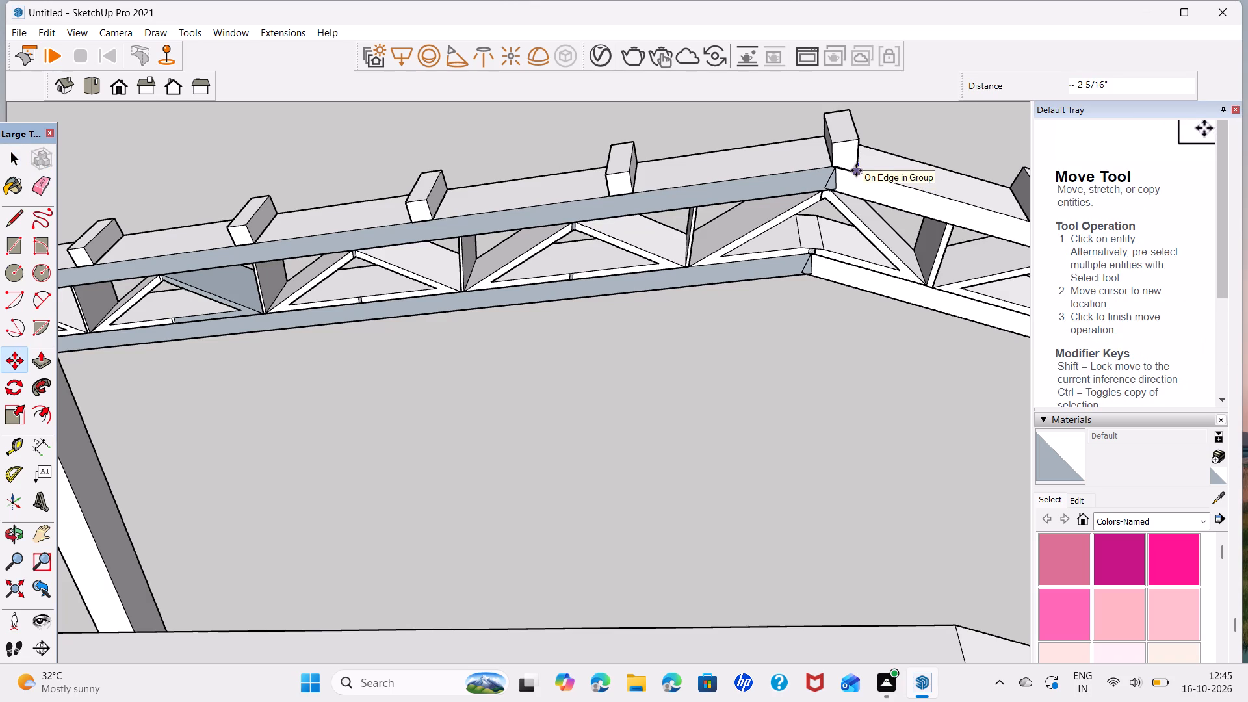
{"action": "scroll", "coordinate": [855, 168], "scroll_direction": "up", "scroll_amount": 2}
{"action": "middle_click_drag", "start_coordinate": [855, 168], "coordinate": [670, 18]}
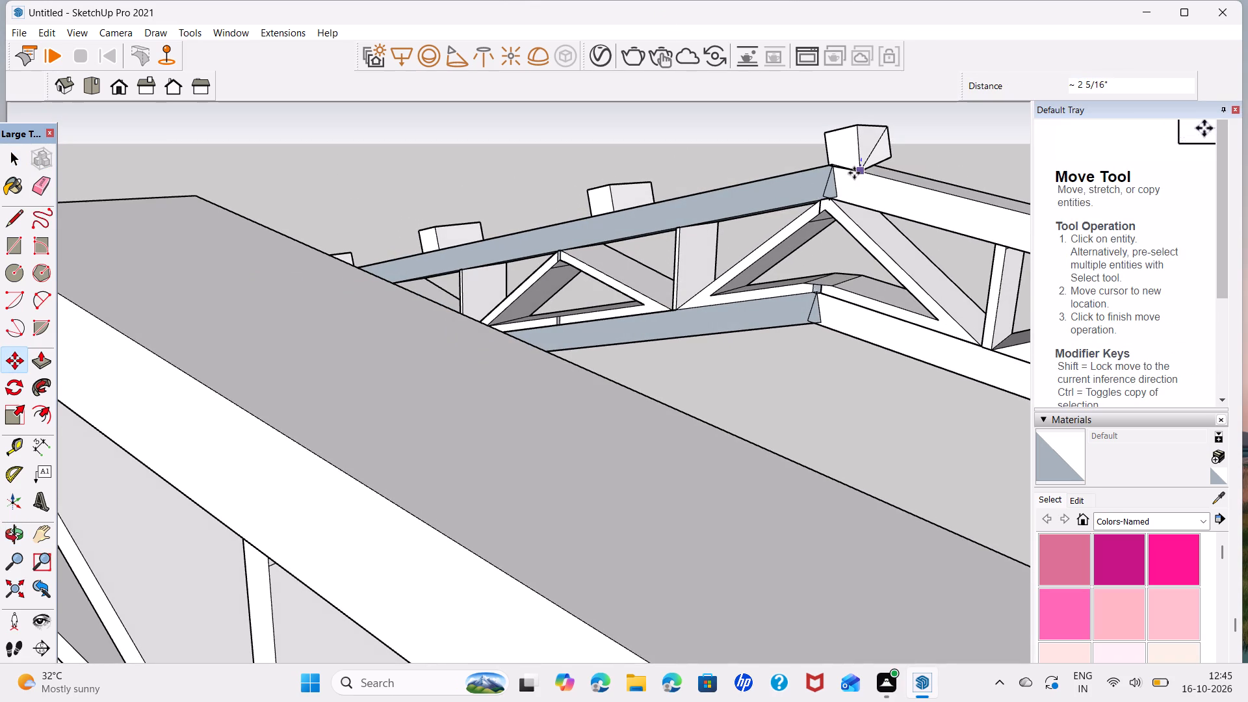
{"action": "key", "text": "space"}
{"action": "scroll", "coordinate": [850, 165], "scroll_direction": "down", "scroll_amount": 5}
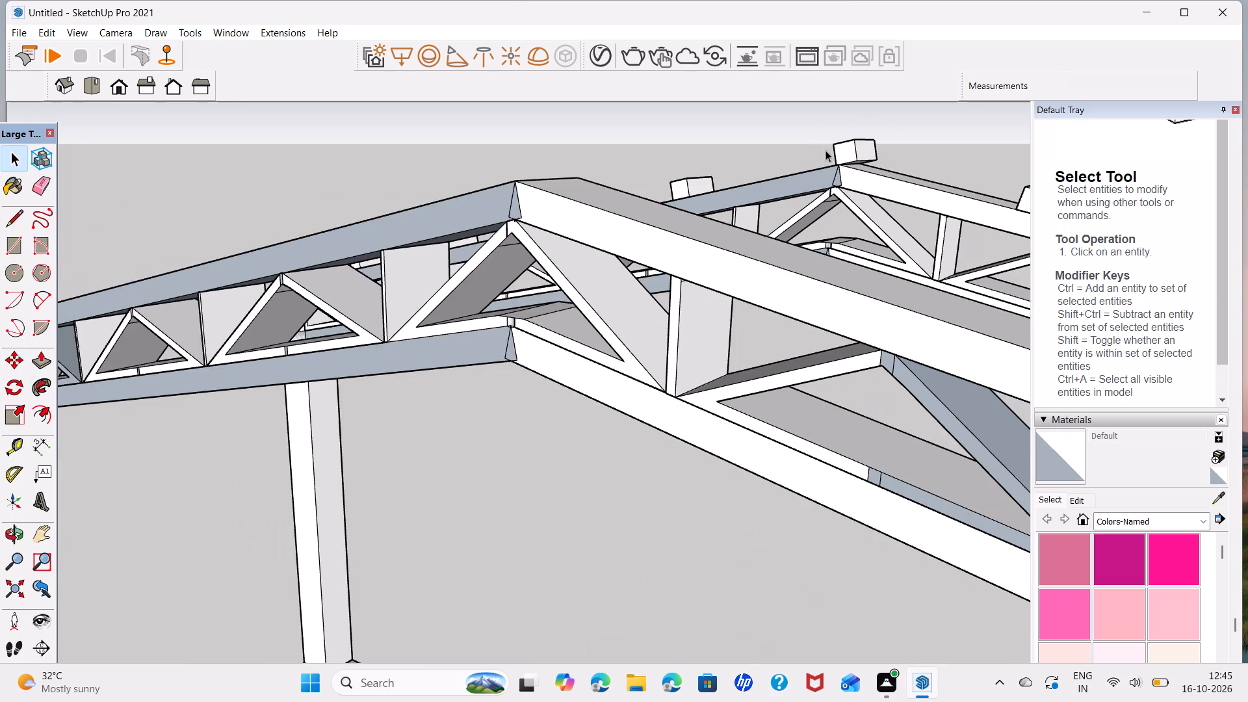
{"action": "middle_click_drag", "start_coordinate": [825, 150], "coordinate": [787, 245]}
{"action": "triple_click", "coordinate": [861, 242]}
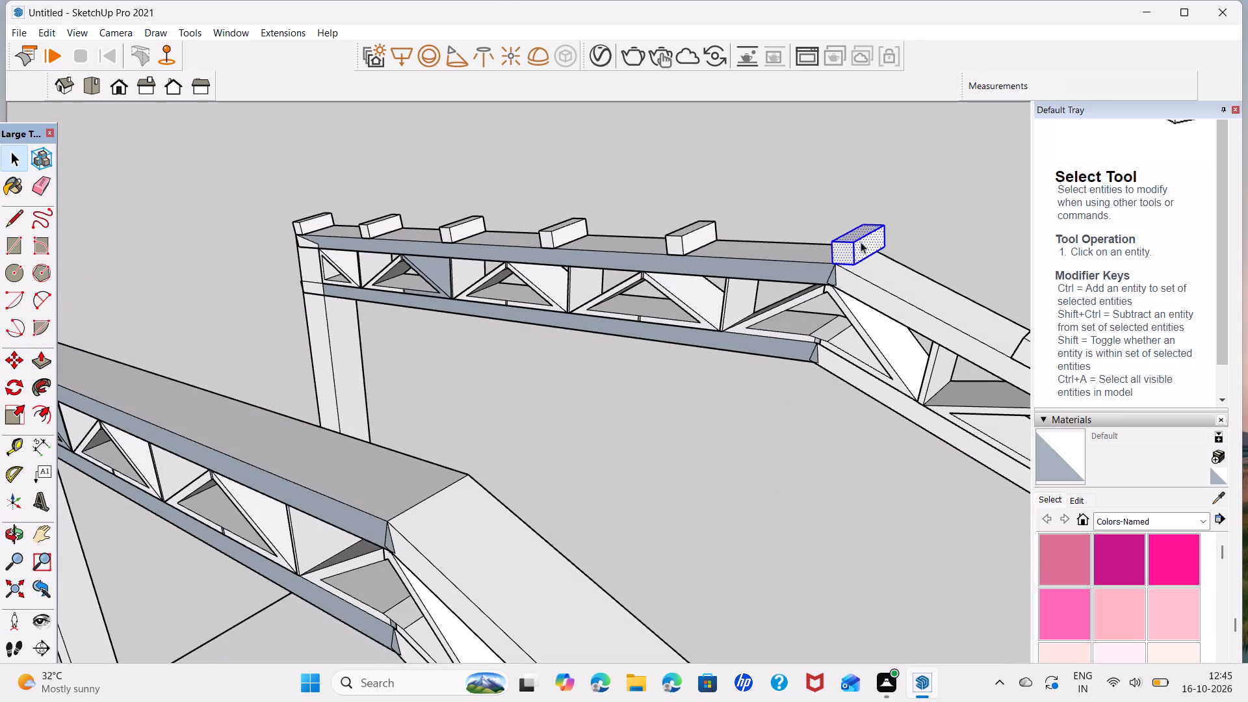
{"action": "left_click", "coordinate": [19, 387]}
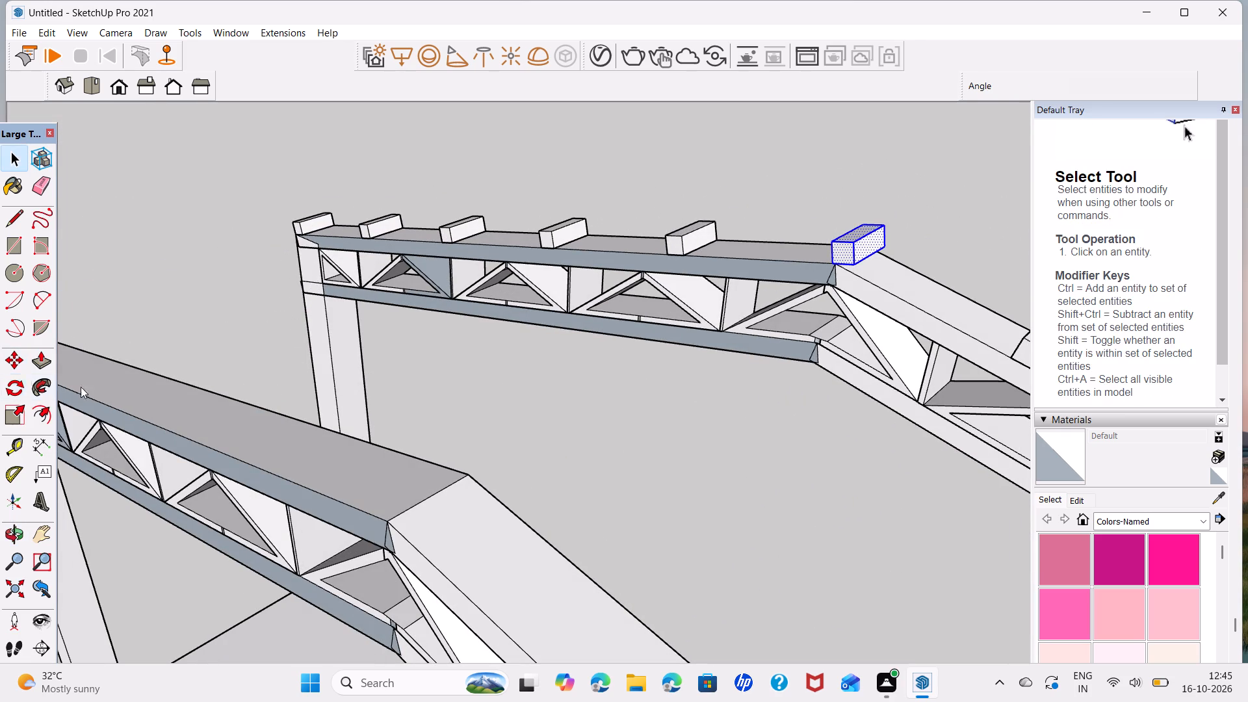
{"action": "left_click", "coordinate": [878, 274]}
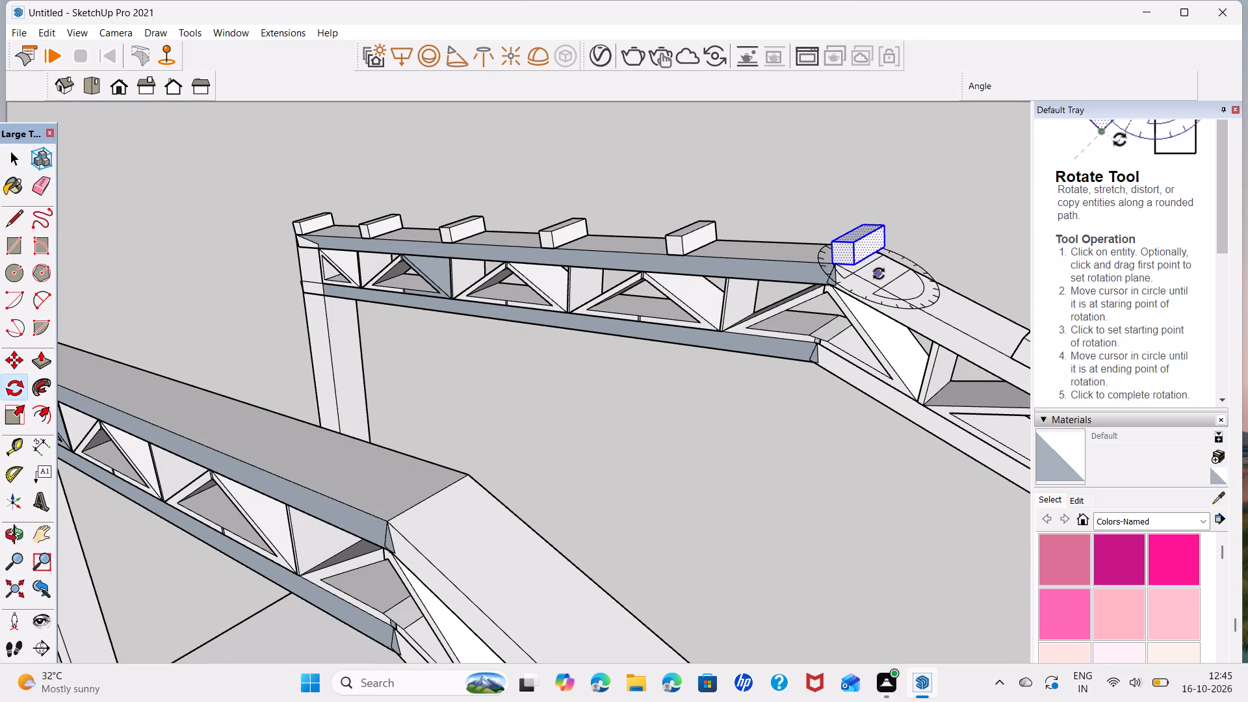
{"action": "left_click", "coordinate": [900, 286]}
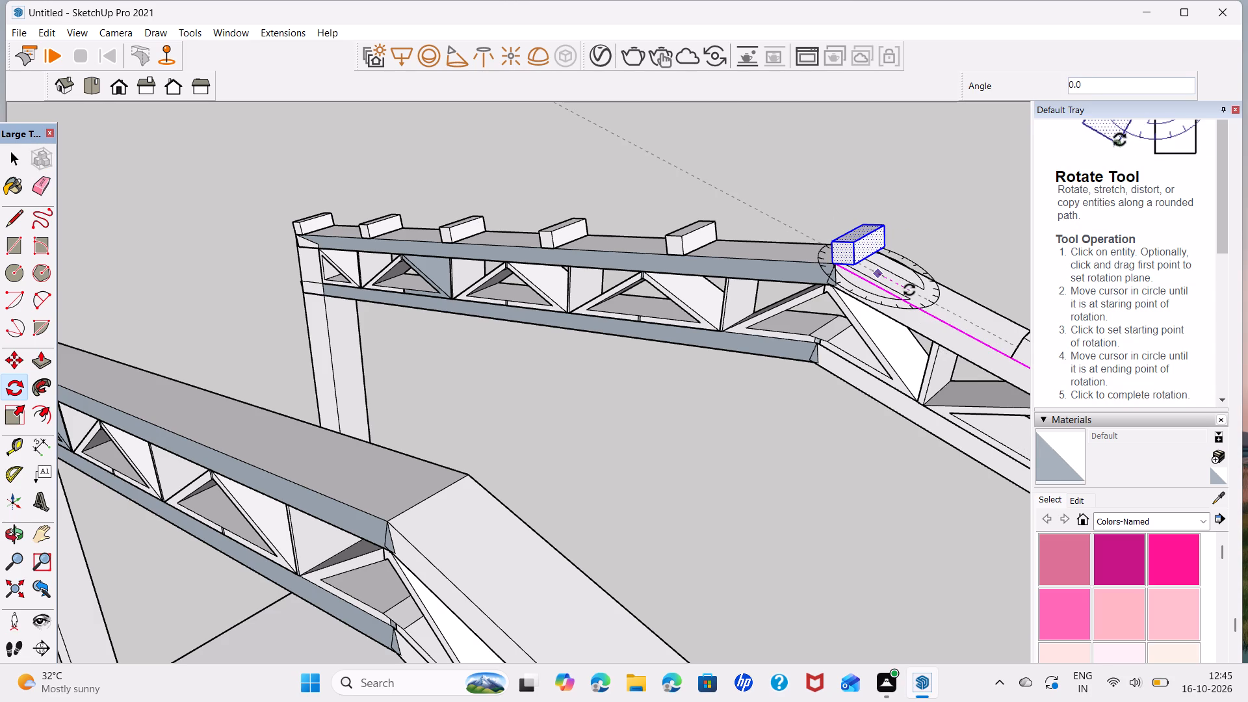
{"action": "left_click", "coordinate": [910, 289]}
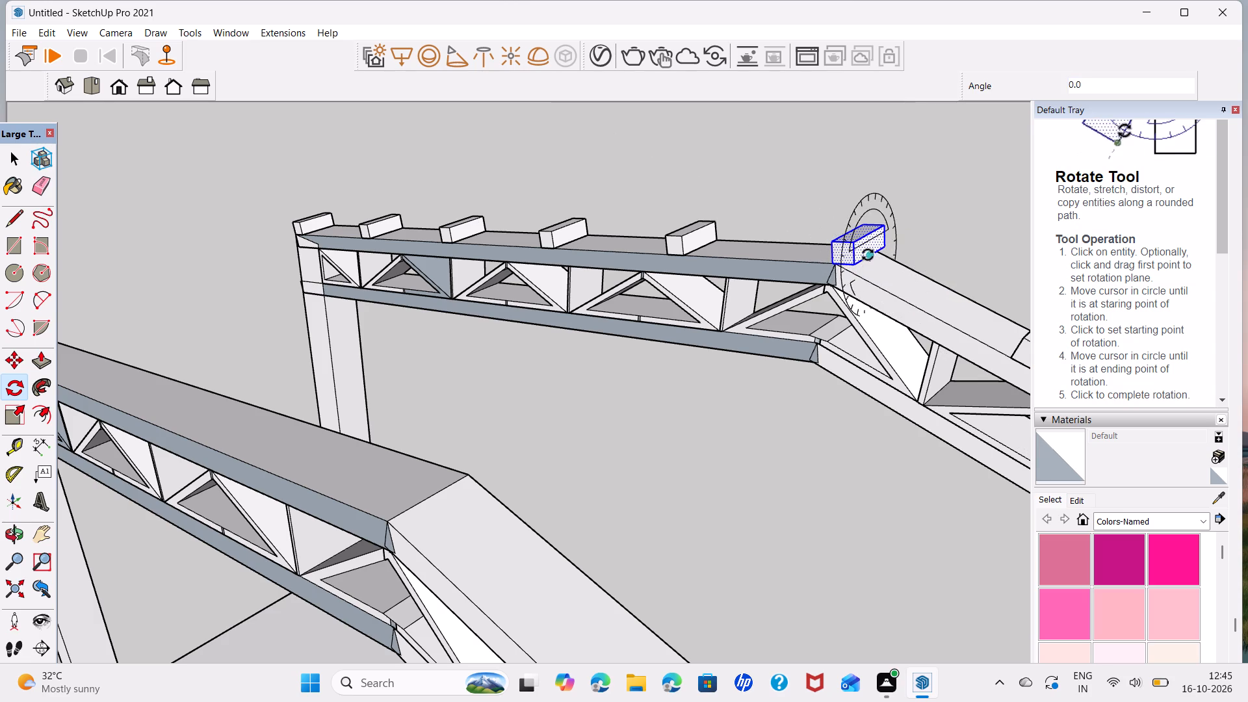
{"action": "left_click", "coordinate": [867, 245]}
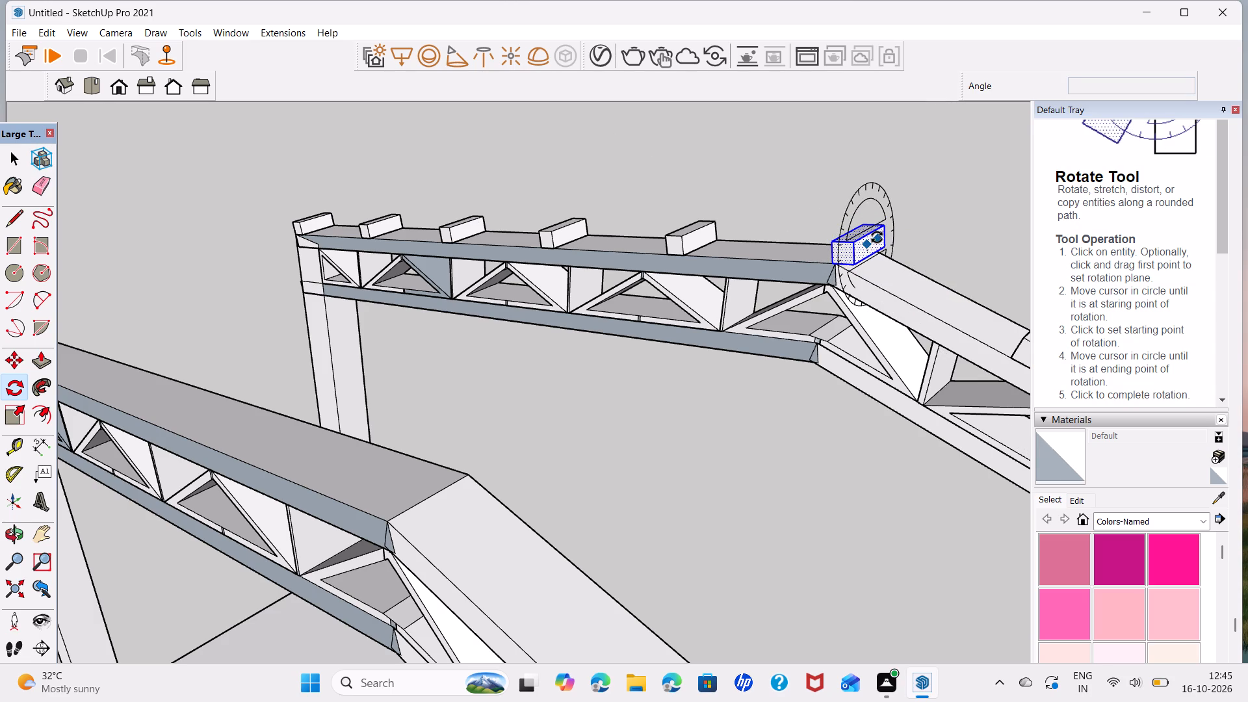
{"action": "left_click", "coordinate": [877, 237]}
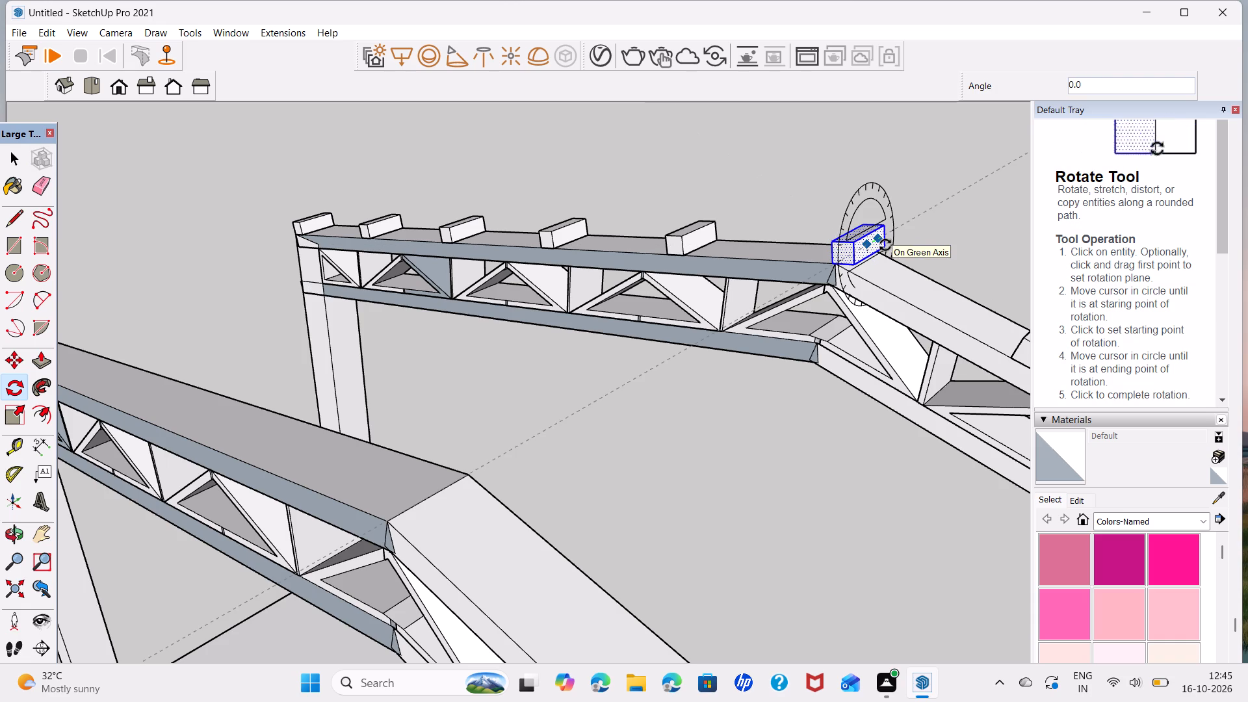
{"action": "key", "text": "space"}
Push/pull the first slope's eave purlin block about 215' 5" lengthwise across all trusses to the building's opposite end.
{"action": "scroll", "coordinate": [864, 244], "scroll_direction": "up", "scroll_amount": 4}
{"action": "scroll", "coordinate": [450, 199], "scroll_direction": "down", "scroll_amount": 7}
{"action": "scroll", "coordinate": [586, 279], "scroll_direction": "down", "scroll_amount": 3}
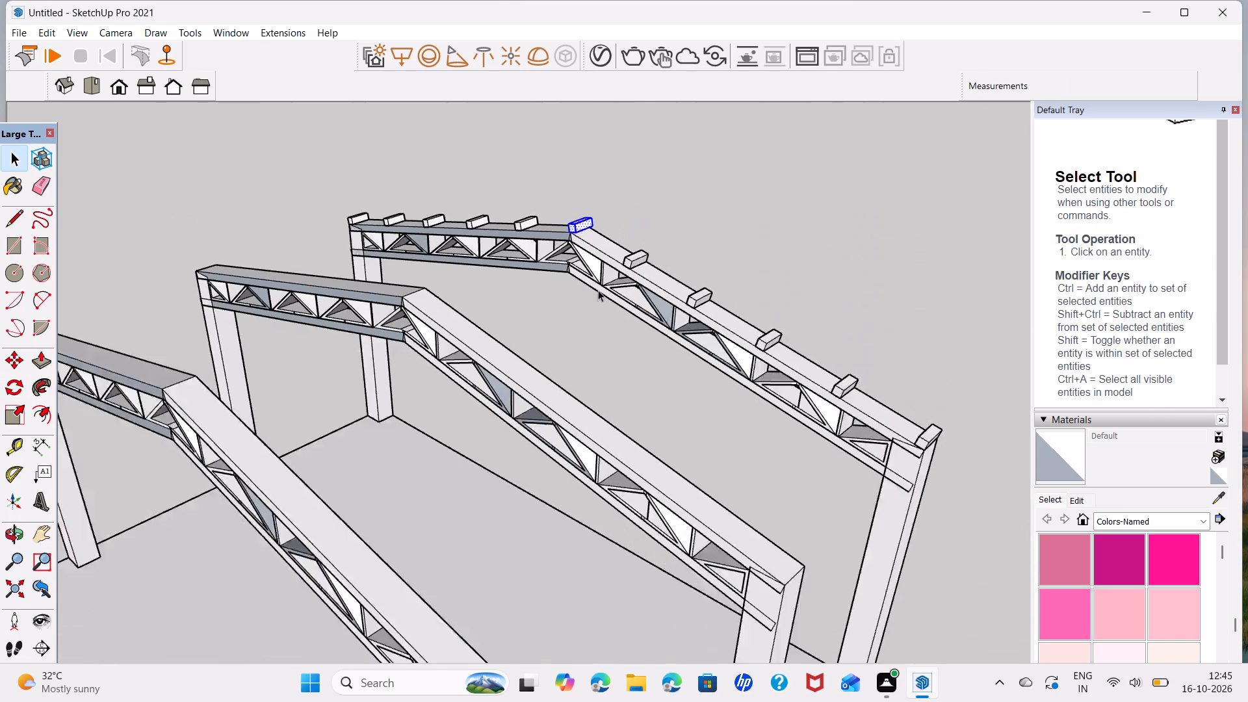
{"action": "scroll", "coordinate": [598, 290], "scroll_direction": "down", "scroll_amount": 2}
{"action": "middle_click_drag", "start_coordinate": [598, 331], "coordinate": [1002, 270]}
{"action": "scroll", "coordinate": [210, 331], "scroll_direction": "up", "scroll_amount": 4}
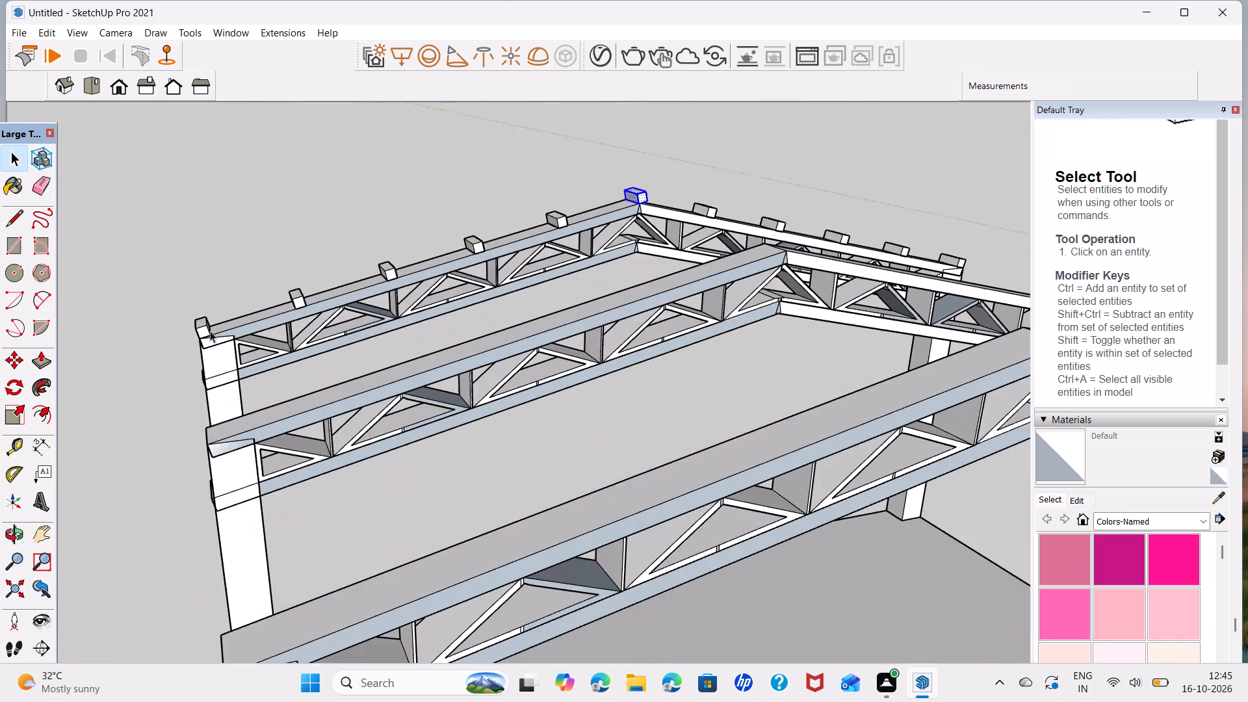
{"action": "scroll", "coordinate": [210, 331], "scroll_direction": "up", "scroll_amount": 5}
{"action": "key", "text": "p"}
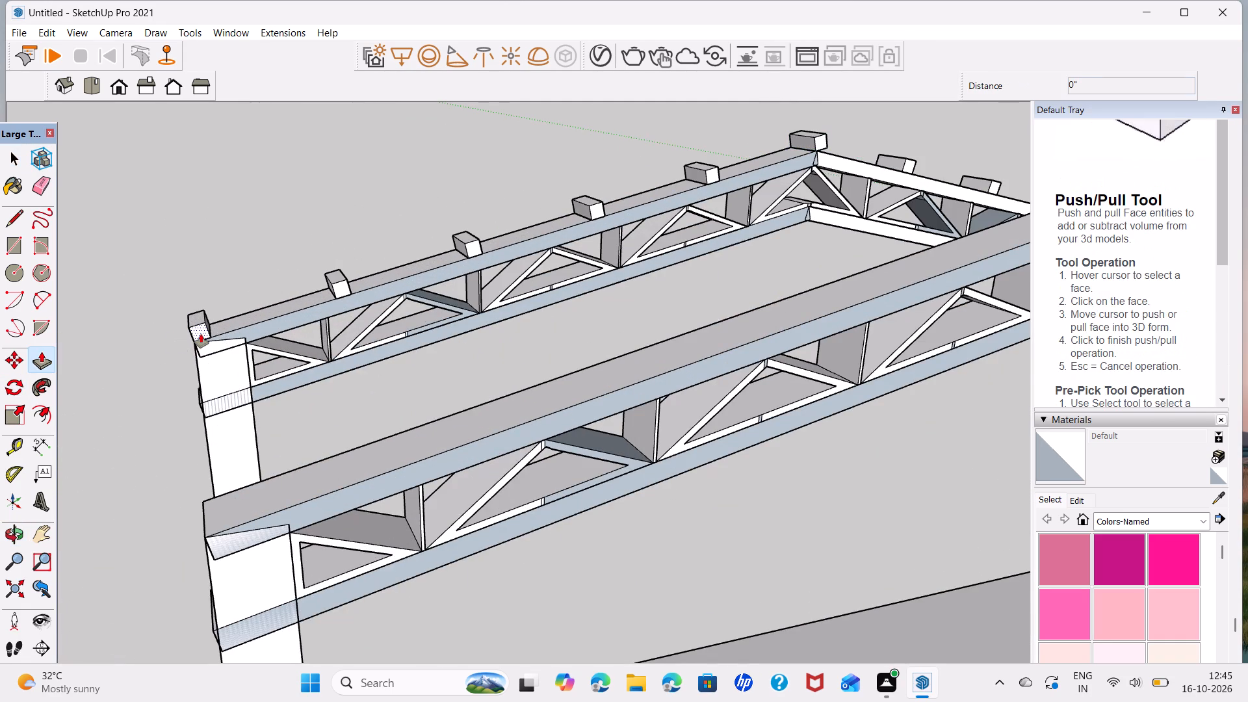
{"action": "left_click", "coordinate": [201, 334]}
{"action": "scroll", "coordinate": [325, 456], "scroll_direction": "down", "scroll_amount": 15}
{"action": "scroll", "coordinate": [325, 456], "scroll_direction": "down", "scroll_amount": 7}
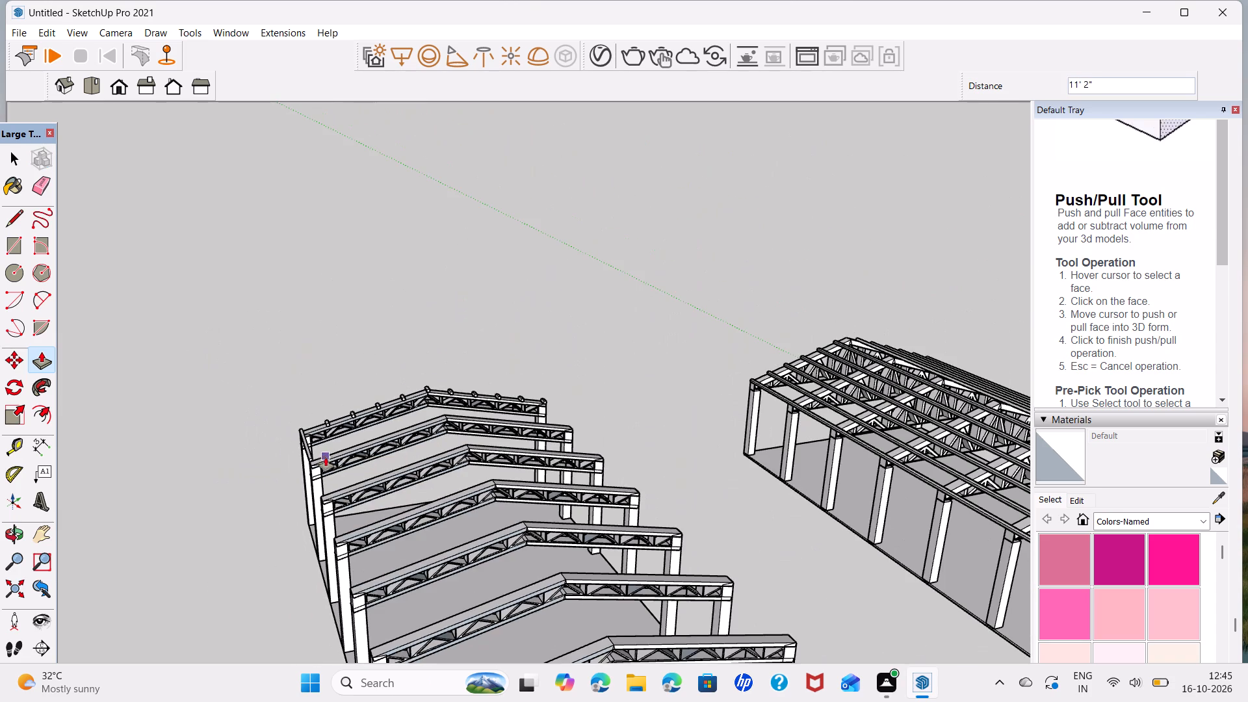
{"action": "middle_click_drag", "start_coordinate": [348, 520], "coordinate": [821, 449]}
{"action": "middle_click_drag", "start_coordinate": [821, 449], "coordinate": [415, 431]}
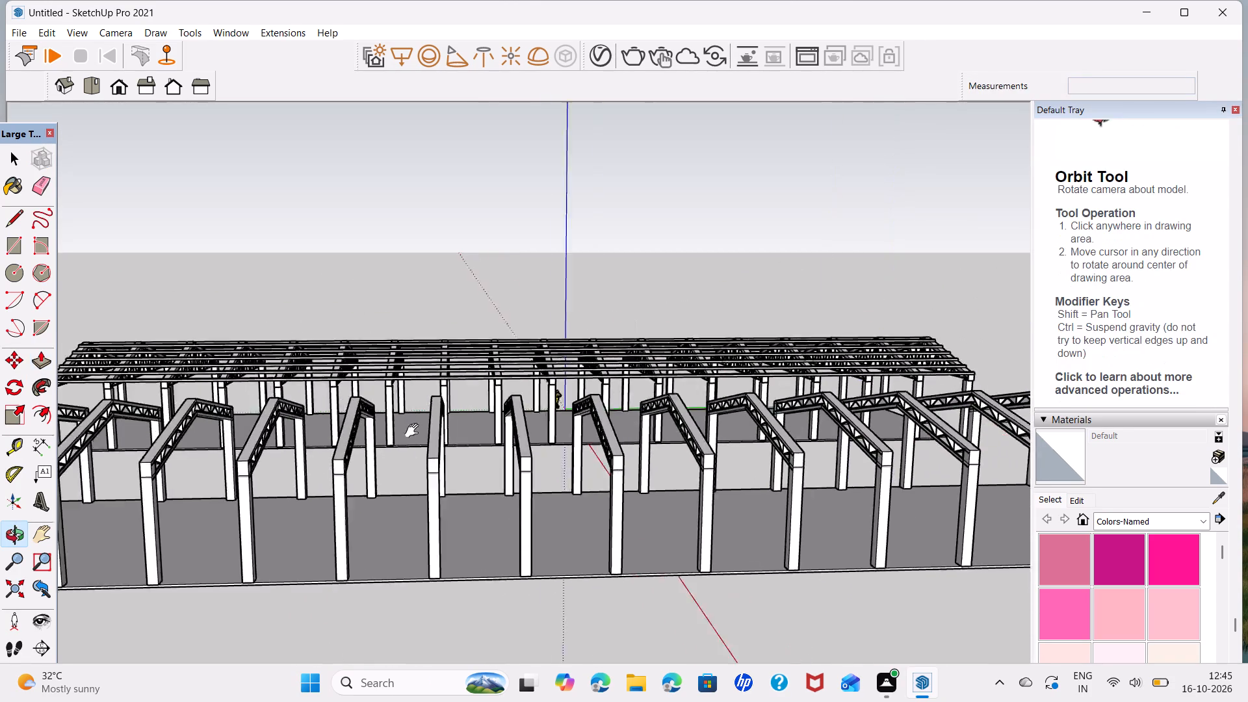
{"action": "middle_click_drag", "start_coordinate": [415, 431], "coordinate": [146, 346]}
{"action": "scroll", "coordinate": [795, 277], "scroll_direction": "up", "scroll_amount": 11}
{"action": "middle_click_drag", "start_coordinate": [822, 287], "coordinate": [720, 352]}
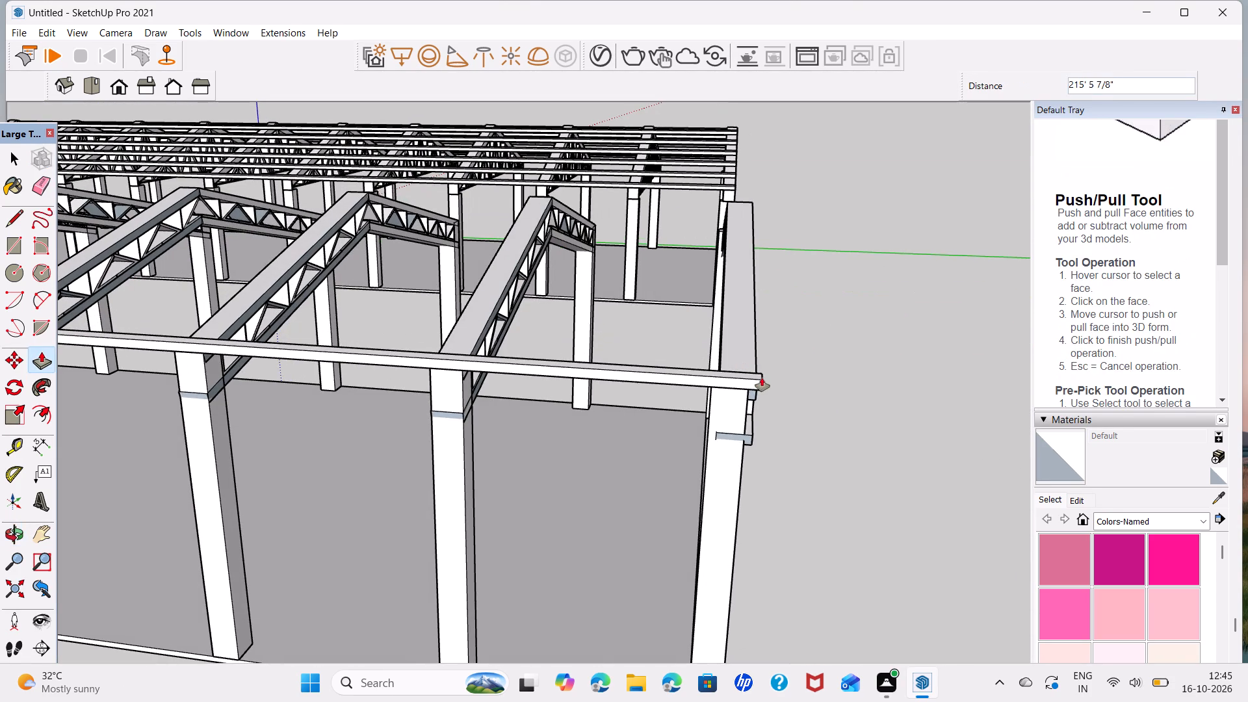
{"action": "left_click", "coordinate": [758, 389]}
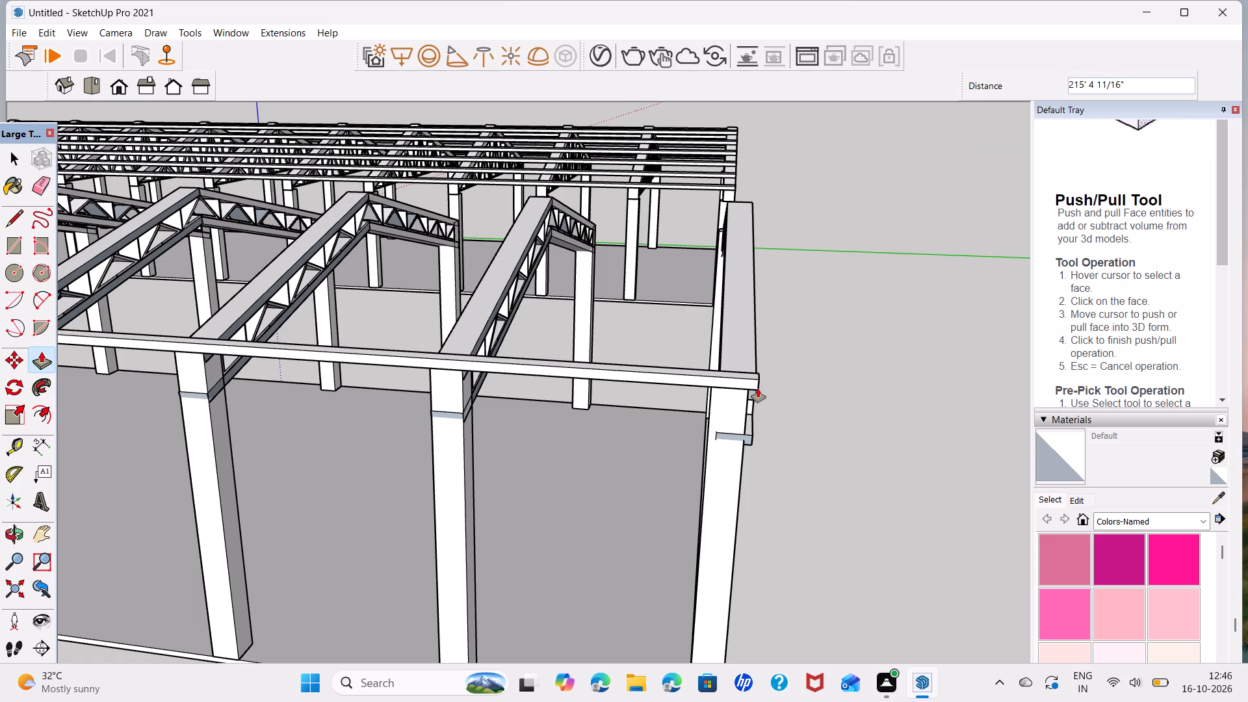
Extend the first slope's four intermediate purlin blocks and the ridge block by the same push/pull distance as the eave purlin.
{"action": "scroll", "coordinate": [530, 295], "scroll_direction": "down", "scroll_amount": 7}
{"action": "middle_click_drag", "start_coordinate": [282, 233], "coordinate": [926, 450], "text": "shift"}
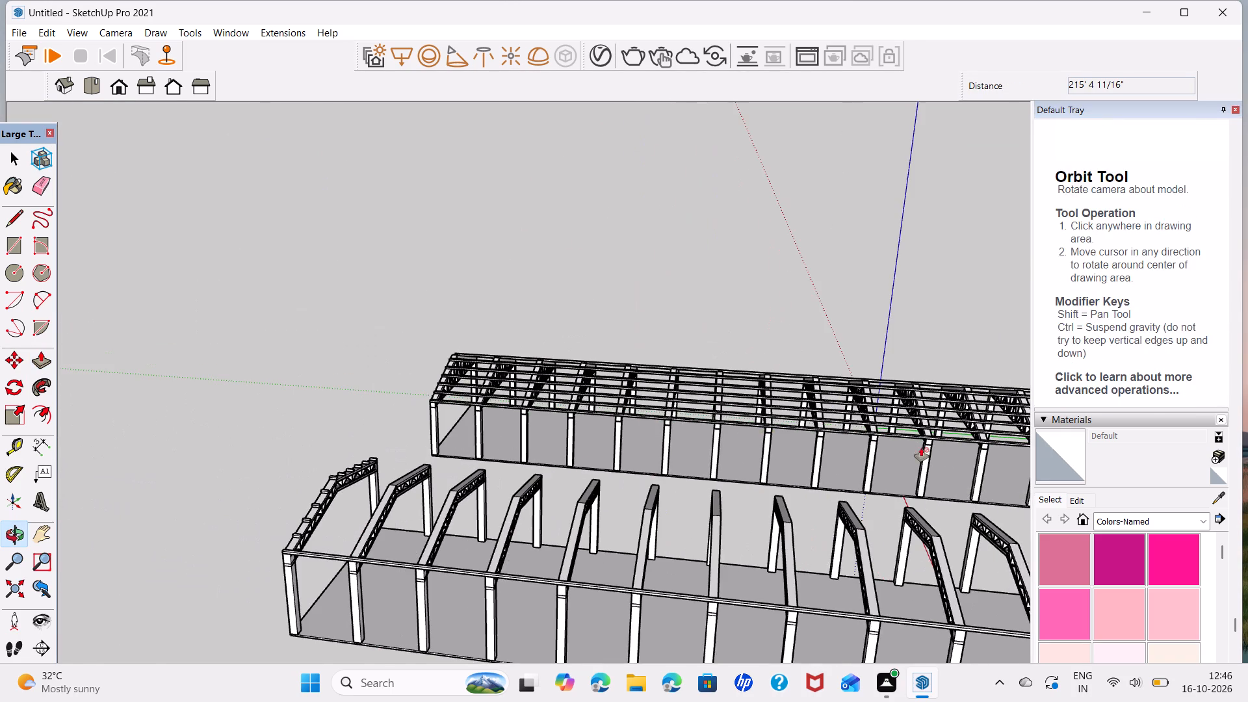
{"action": "scroll", "coordinate": [322, 523], "scroll_direction": "up", "scroll_amount": 6}
{"action": "middle_click_drag", "start_coordinate": [305, 534], "coordinate": [229, 451]}
{"action": "scroll", "coordinate": [243, 484], "scroll_direction": "up", "scroll_amount": 4}
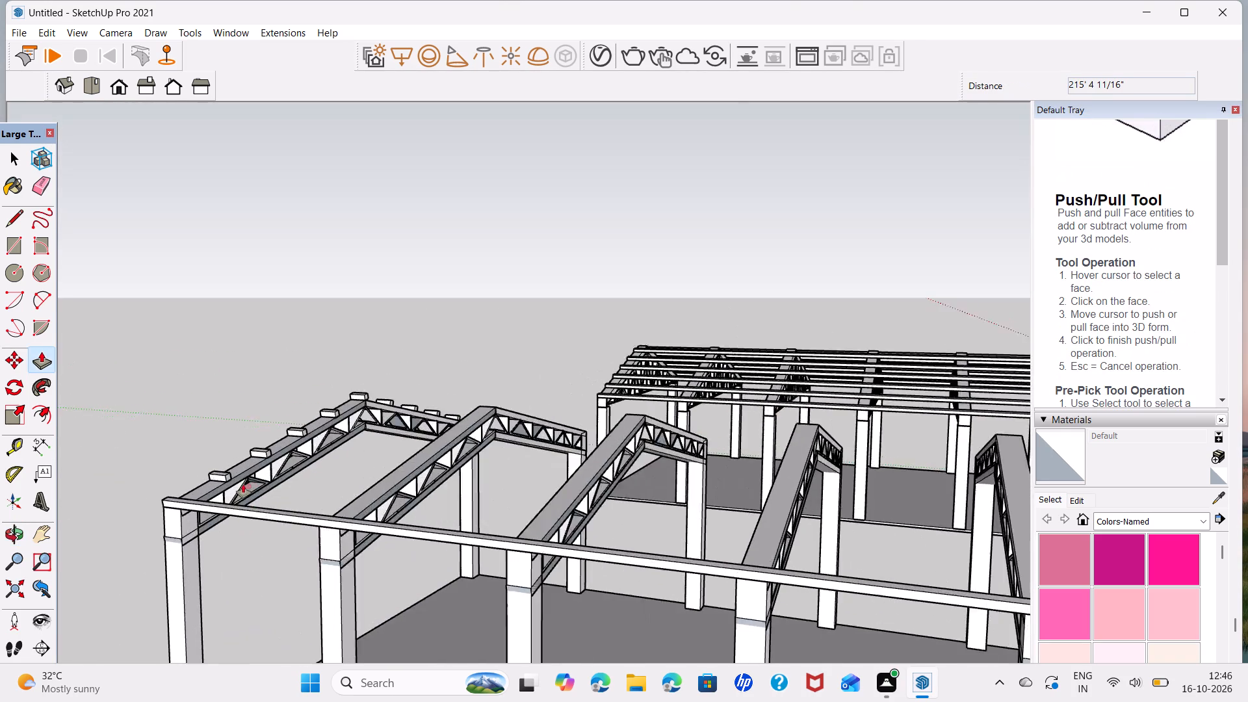
{"action": "scroll", "coordinate": [243, 484], "scroll_direction": "up", "scroll_amount": 8}
{"action": "double_click", "coordinate": [223, 475]}
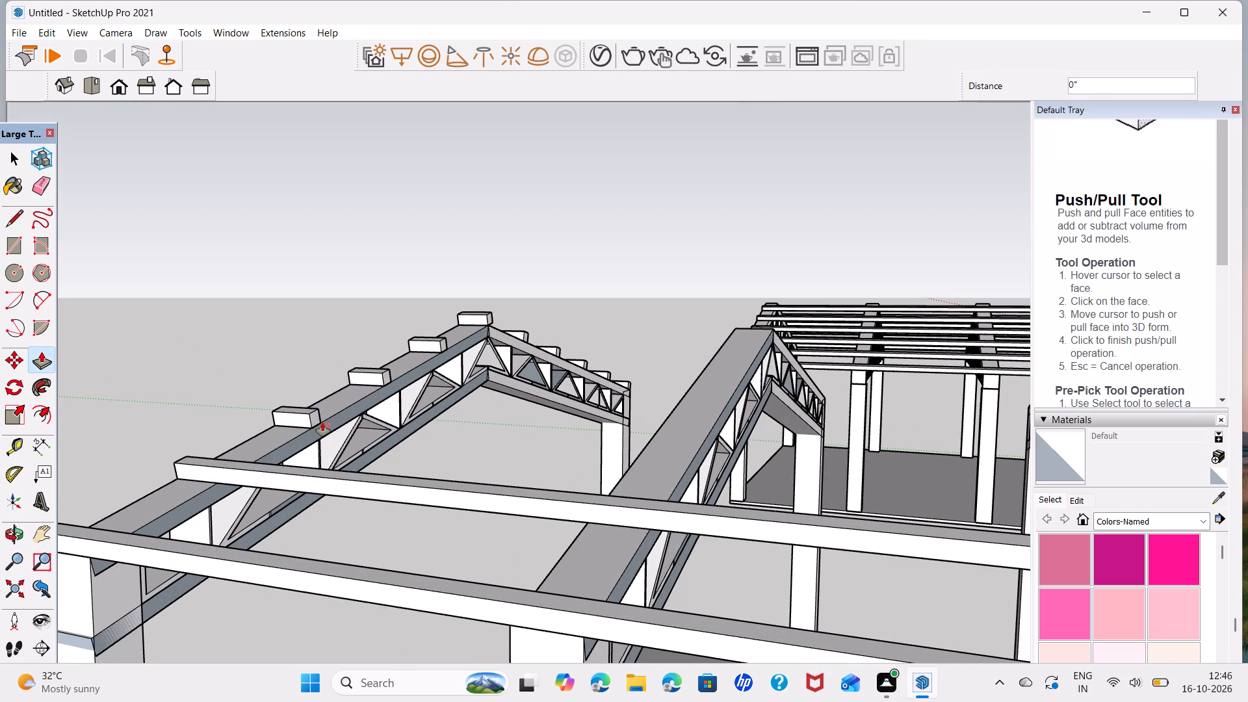
{"action": "double_click", "coordinate": [318, 421]}
{"action": "double_click", "coordinate": [387, 381]}
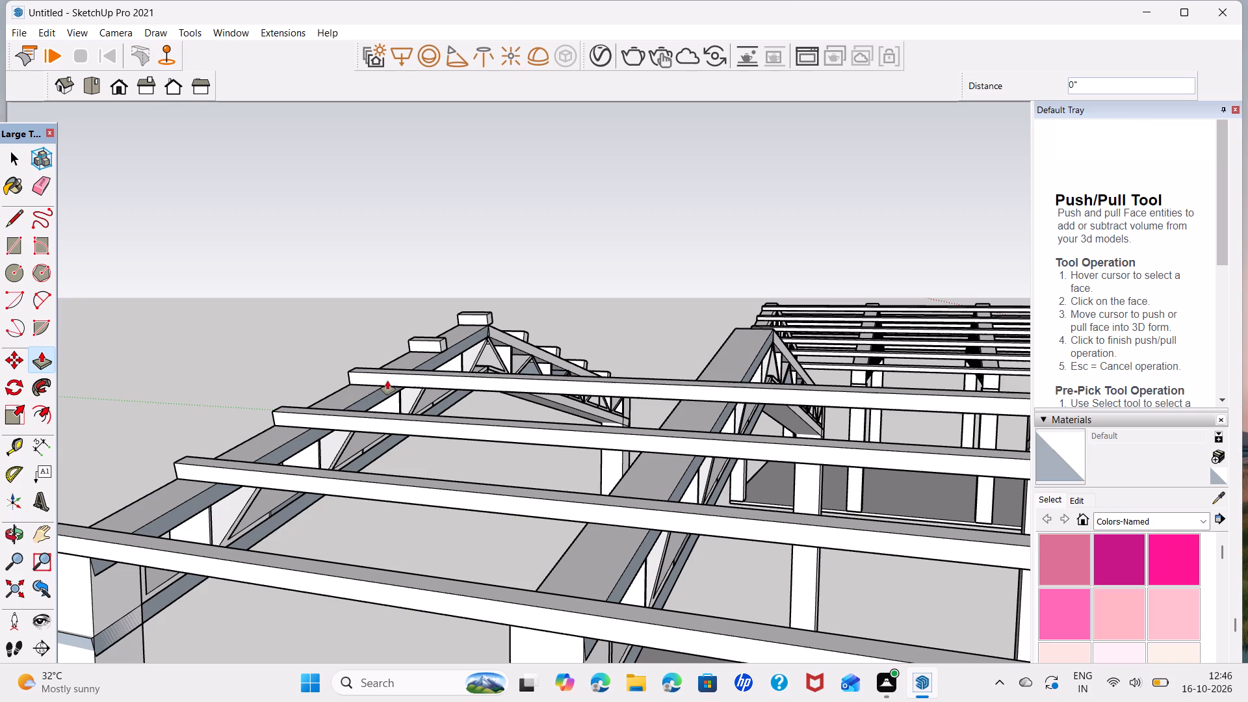
{"action": "middle_click_drag", "start_coordinate": [387, 381], "coordinate": [312, 452], "text": "shift"}
{"action": "scroll", "coordinate": [378, 406], "scroll_direction": "up", "scroll_amount": 6}
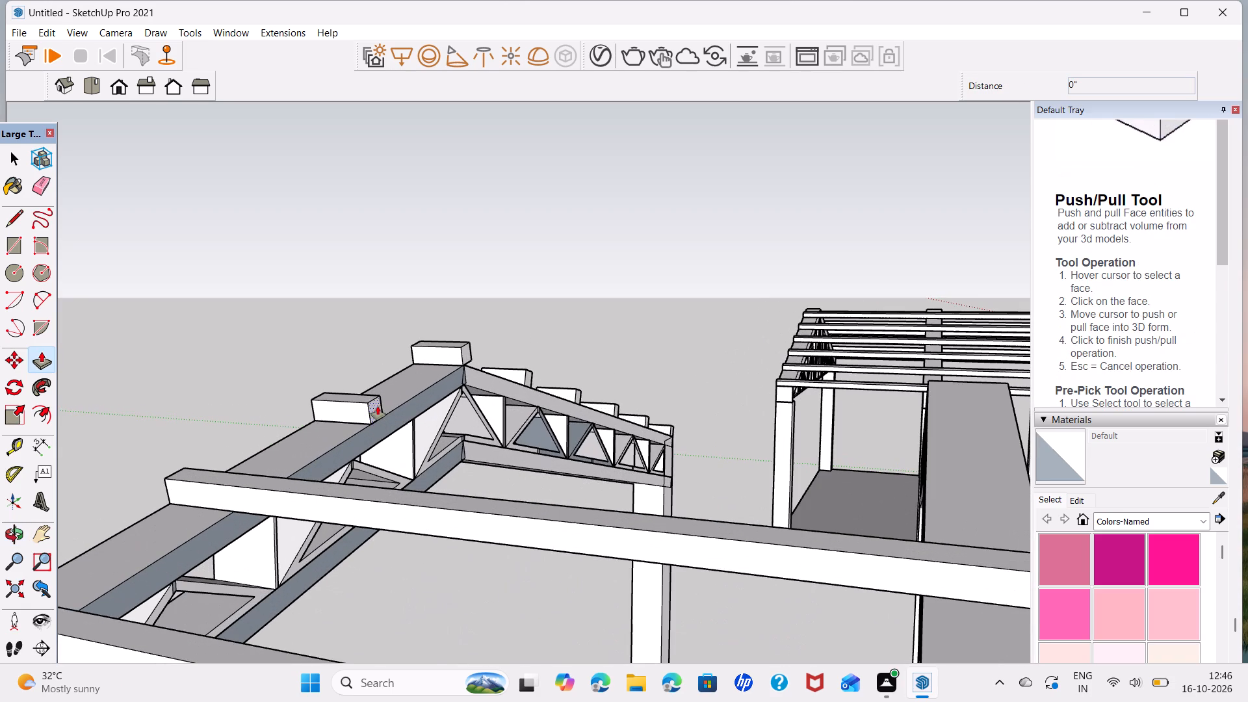
{"action": "double_click", "coordinate": [378, 406]}
{"action": "double_click", "coordinate": [464, 350]}
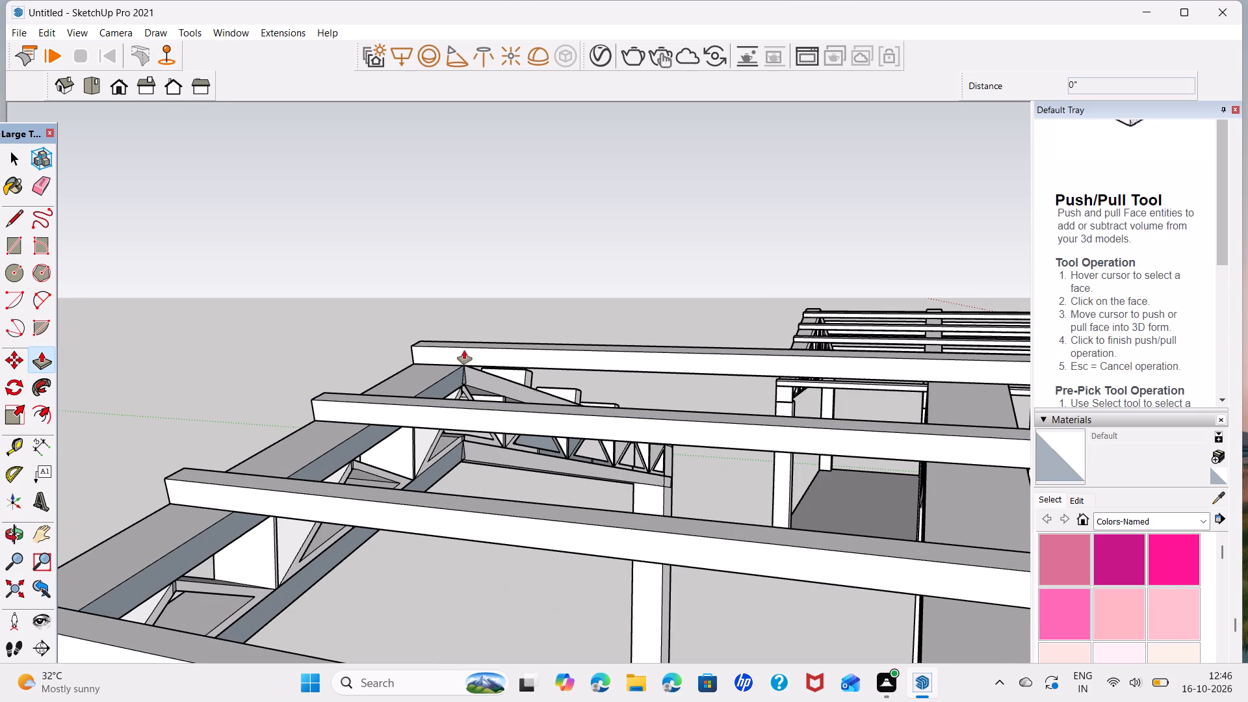
Extend the opposite slope's four intermediate purlin blocks and its eave block by the same push/pull distance.
{"action": "middle_click_drag", "start_coordinate": [505, 353], "coordinate": [424, 465]}
{"action": "scroll", "coordinate": [471, 448], "scroll_direction": "up", "scroll_amount": 5}
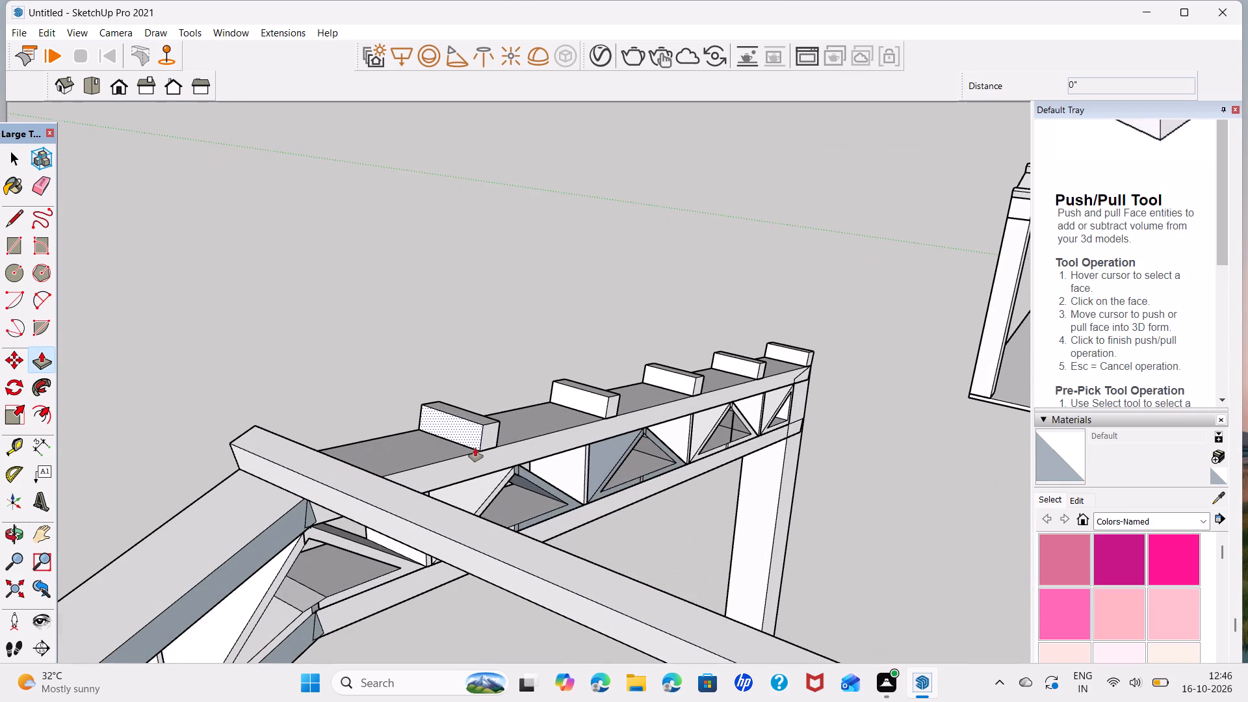
{"action": "double_click", "coordinate": [487, 445]}
{"action": "double_click", "coordinate": [611, 409]}
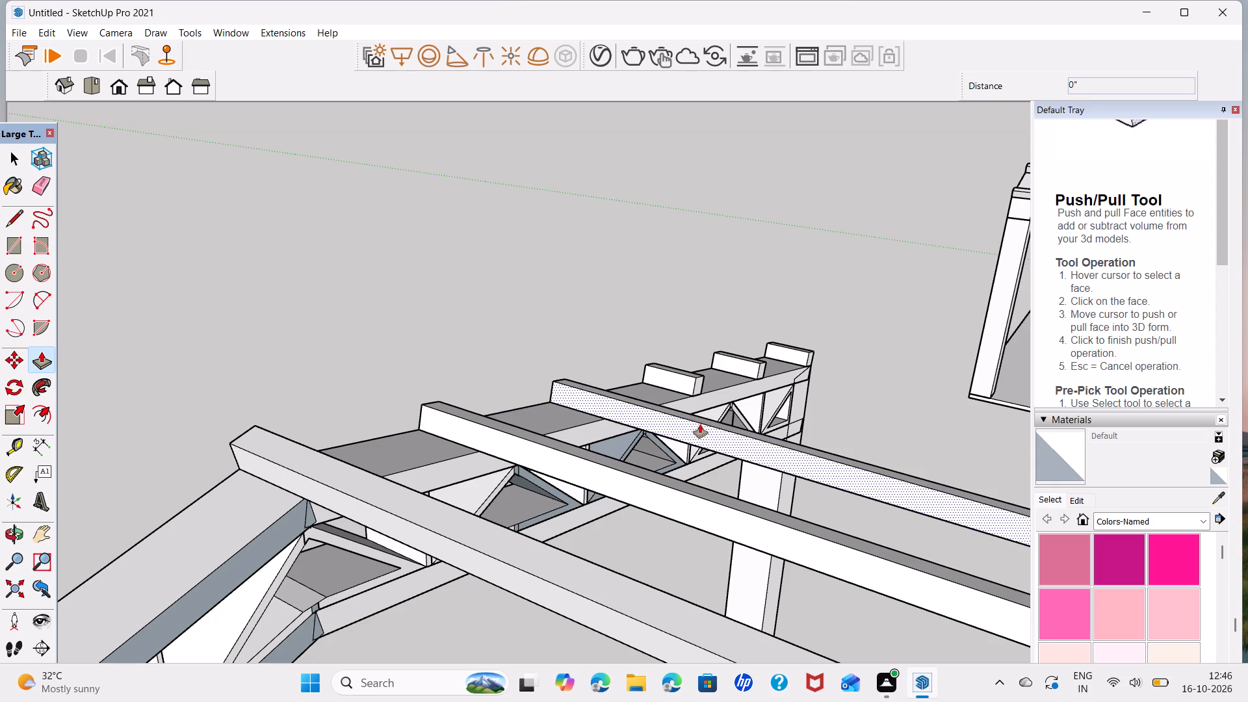
{"action": "double_click", "coordinate": [699, 391]}
{"action": "double_click", "coordinate": [762, 376]}
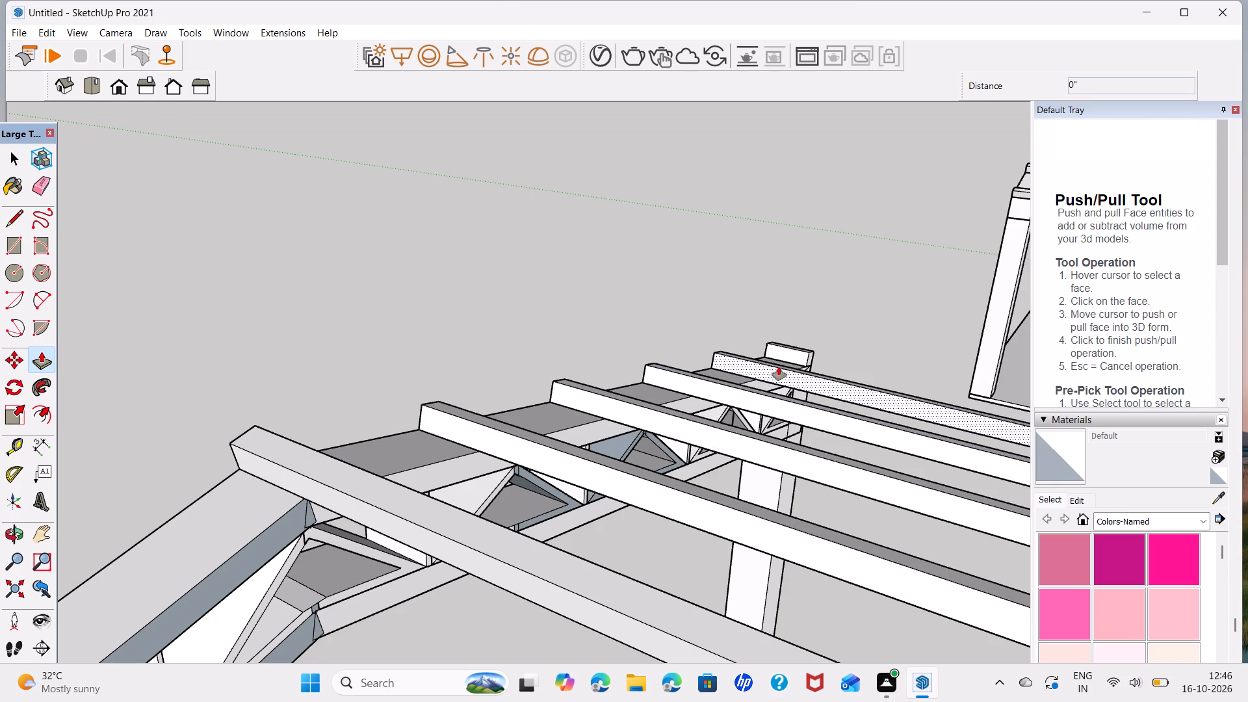
{"action": "scroll", "coordinate": [799, 361], "scroll_direction": "up", "scroll_amount": 5}
{"action": "double_click", "coordinate": [816, 364]}
{"action": "key", "text": "space"}
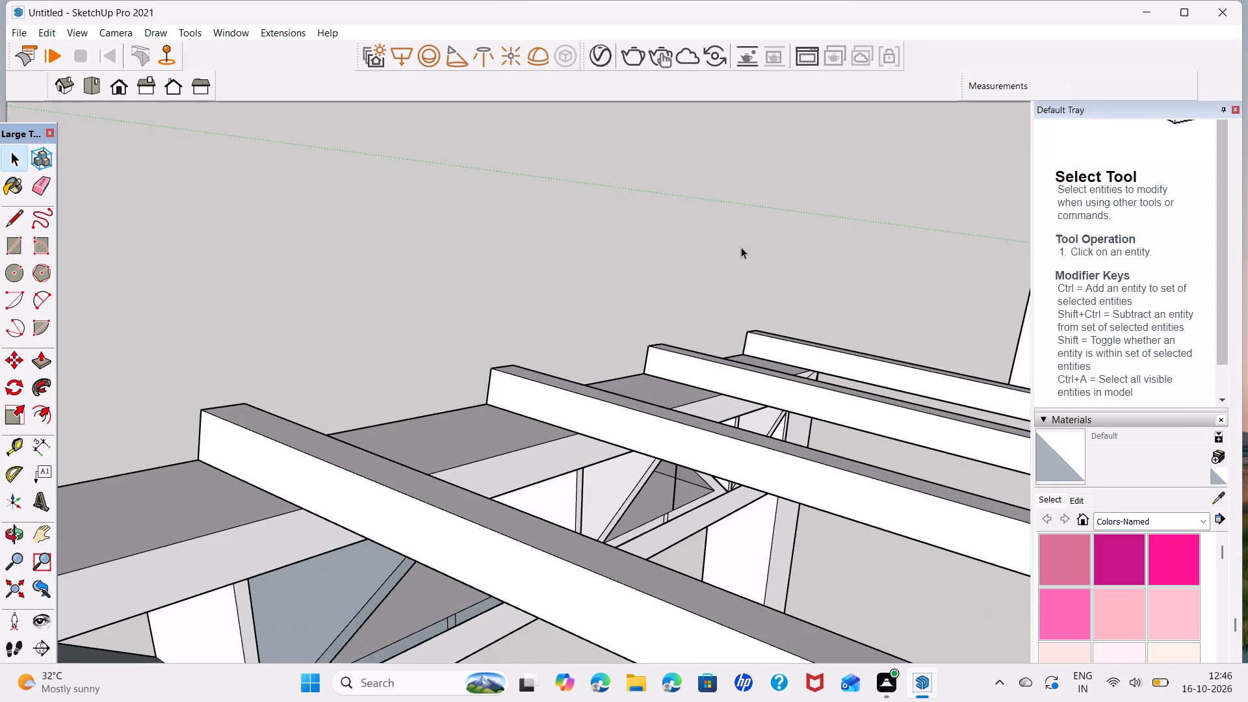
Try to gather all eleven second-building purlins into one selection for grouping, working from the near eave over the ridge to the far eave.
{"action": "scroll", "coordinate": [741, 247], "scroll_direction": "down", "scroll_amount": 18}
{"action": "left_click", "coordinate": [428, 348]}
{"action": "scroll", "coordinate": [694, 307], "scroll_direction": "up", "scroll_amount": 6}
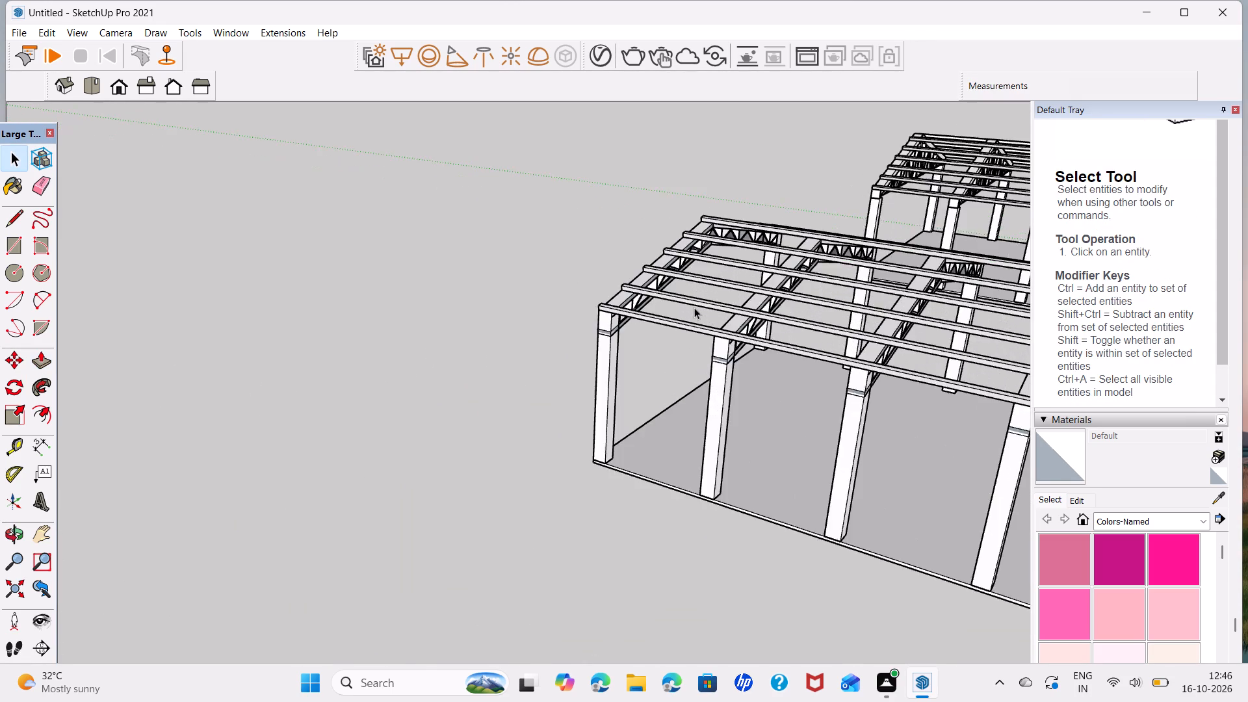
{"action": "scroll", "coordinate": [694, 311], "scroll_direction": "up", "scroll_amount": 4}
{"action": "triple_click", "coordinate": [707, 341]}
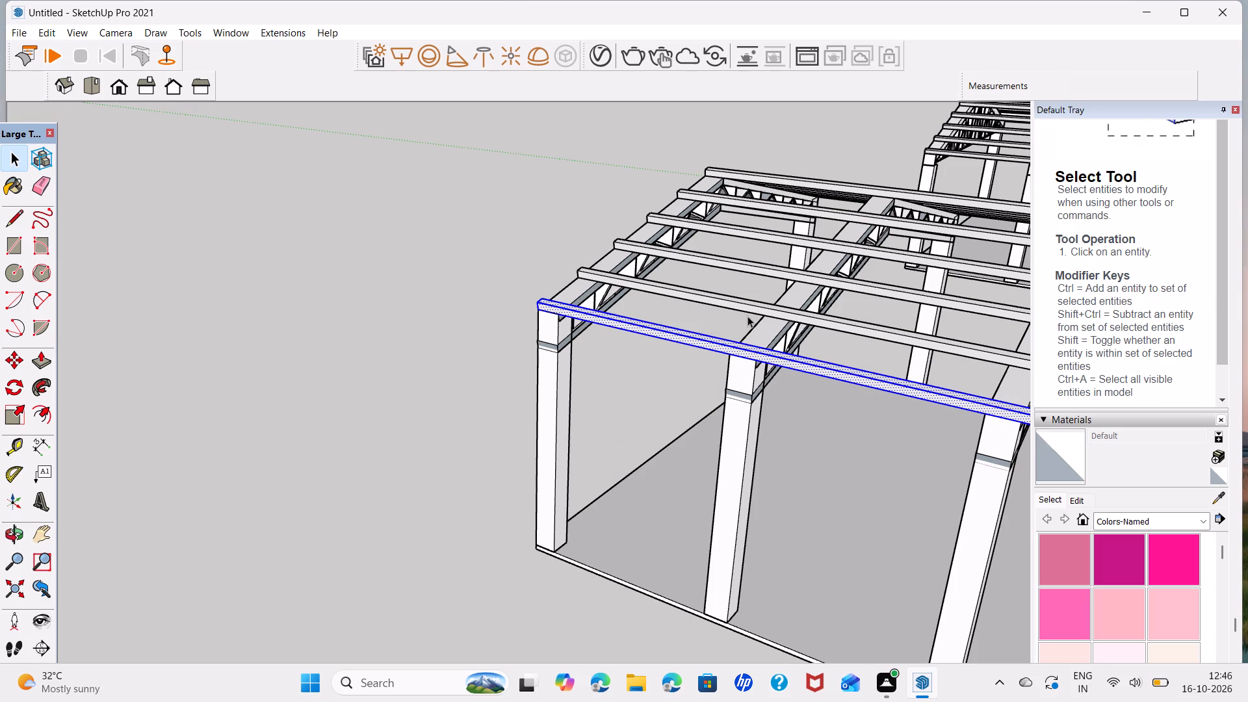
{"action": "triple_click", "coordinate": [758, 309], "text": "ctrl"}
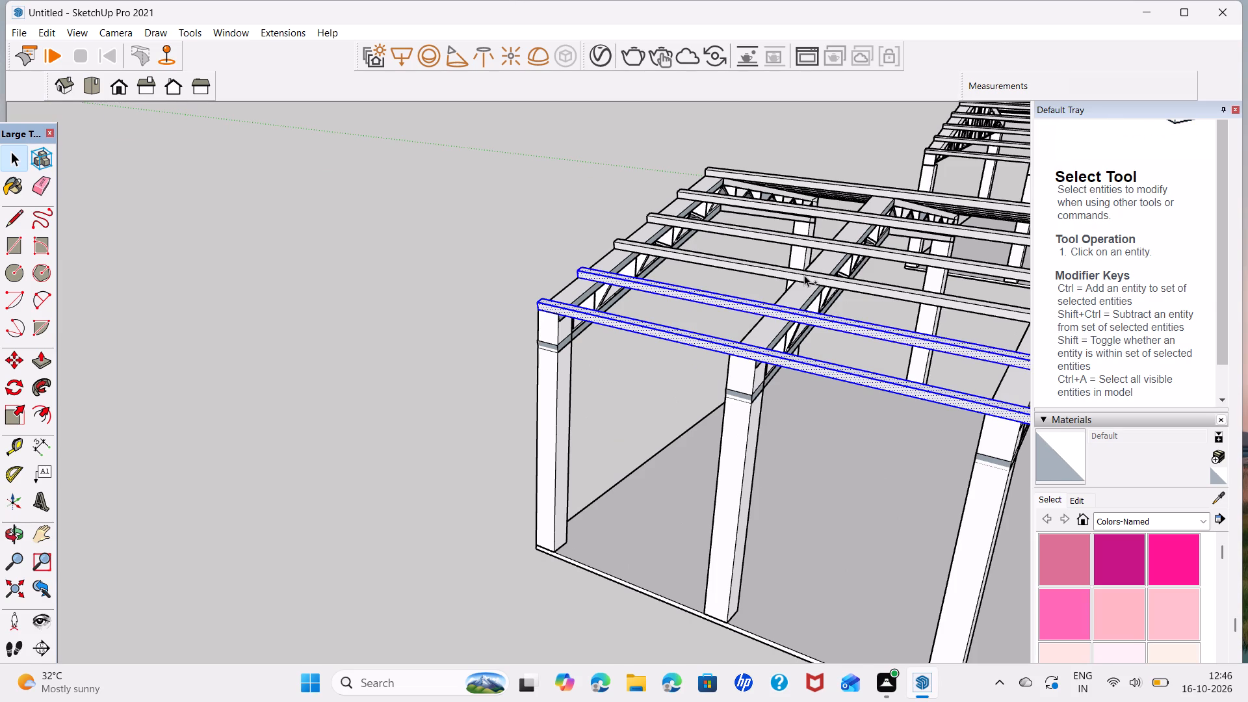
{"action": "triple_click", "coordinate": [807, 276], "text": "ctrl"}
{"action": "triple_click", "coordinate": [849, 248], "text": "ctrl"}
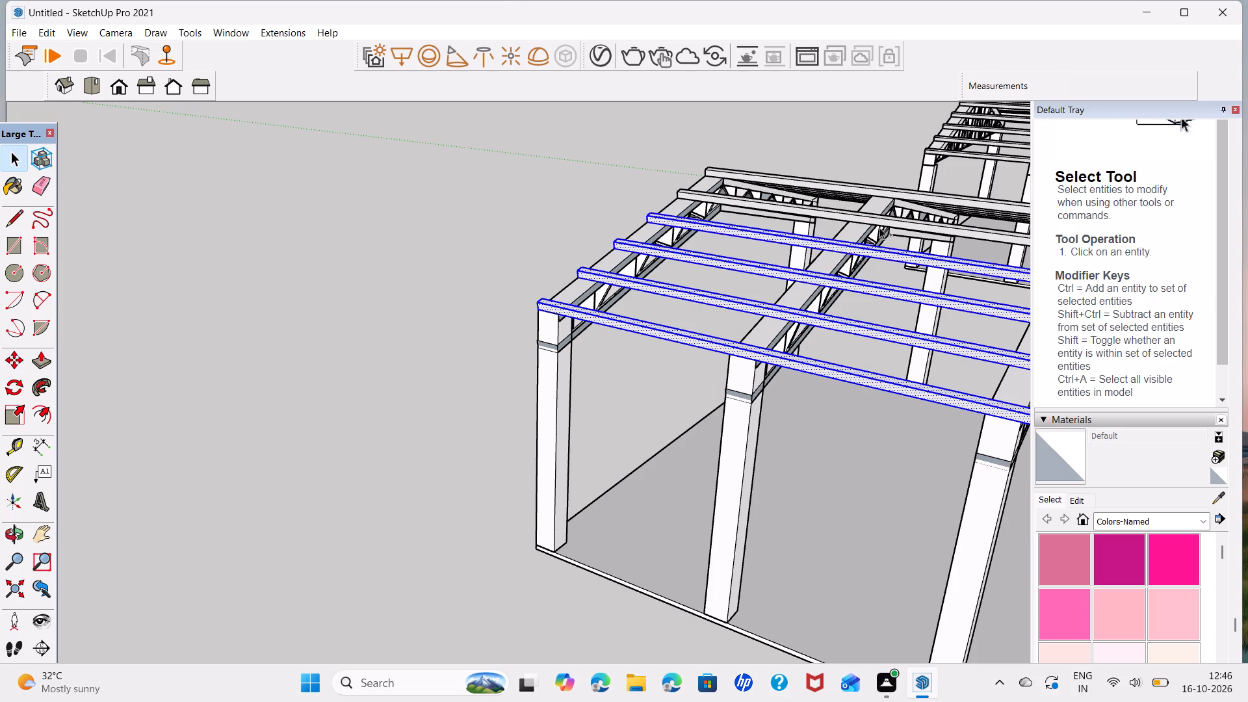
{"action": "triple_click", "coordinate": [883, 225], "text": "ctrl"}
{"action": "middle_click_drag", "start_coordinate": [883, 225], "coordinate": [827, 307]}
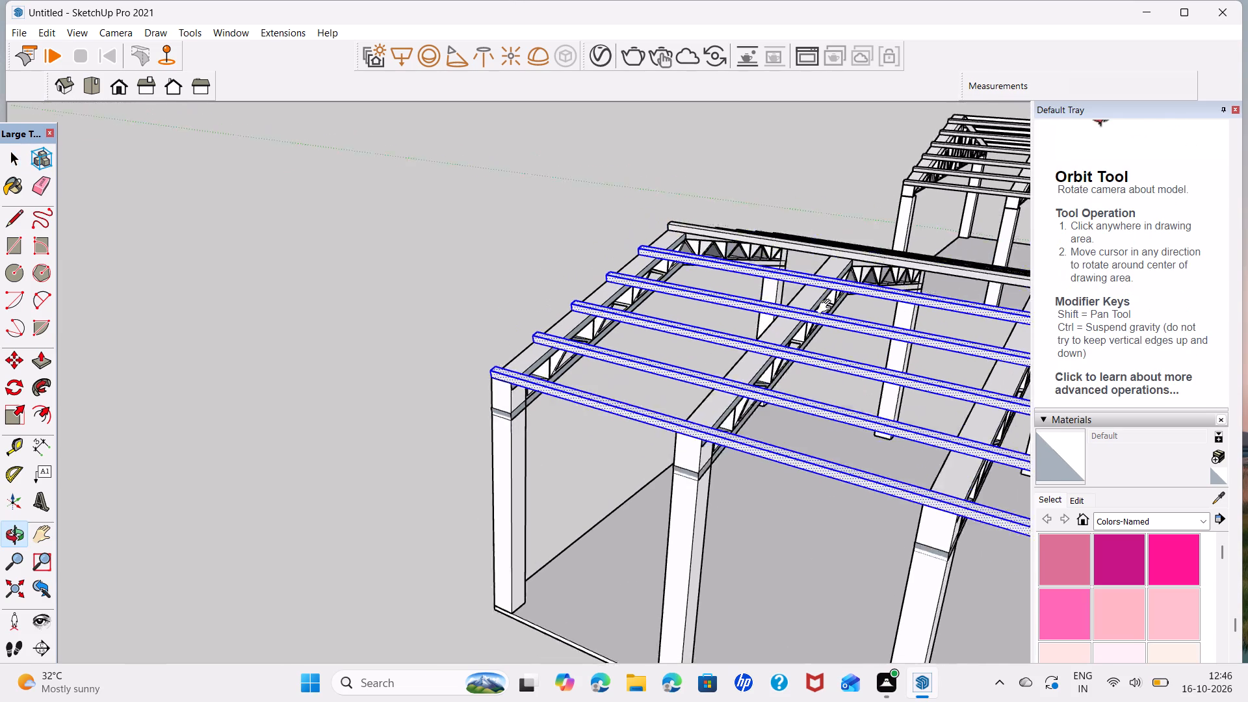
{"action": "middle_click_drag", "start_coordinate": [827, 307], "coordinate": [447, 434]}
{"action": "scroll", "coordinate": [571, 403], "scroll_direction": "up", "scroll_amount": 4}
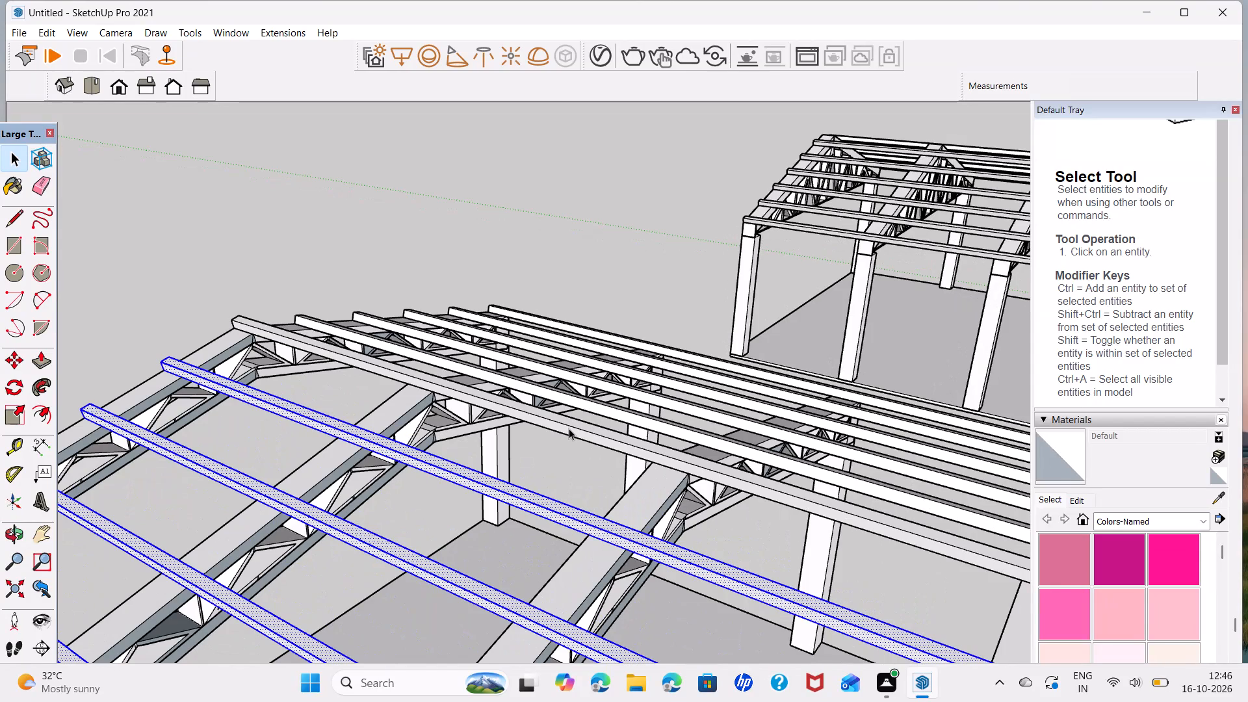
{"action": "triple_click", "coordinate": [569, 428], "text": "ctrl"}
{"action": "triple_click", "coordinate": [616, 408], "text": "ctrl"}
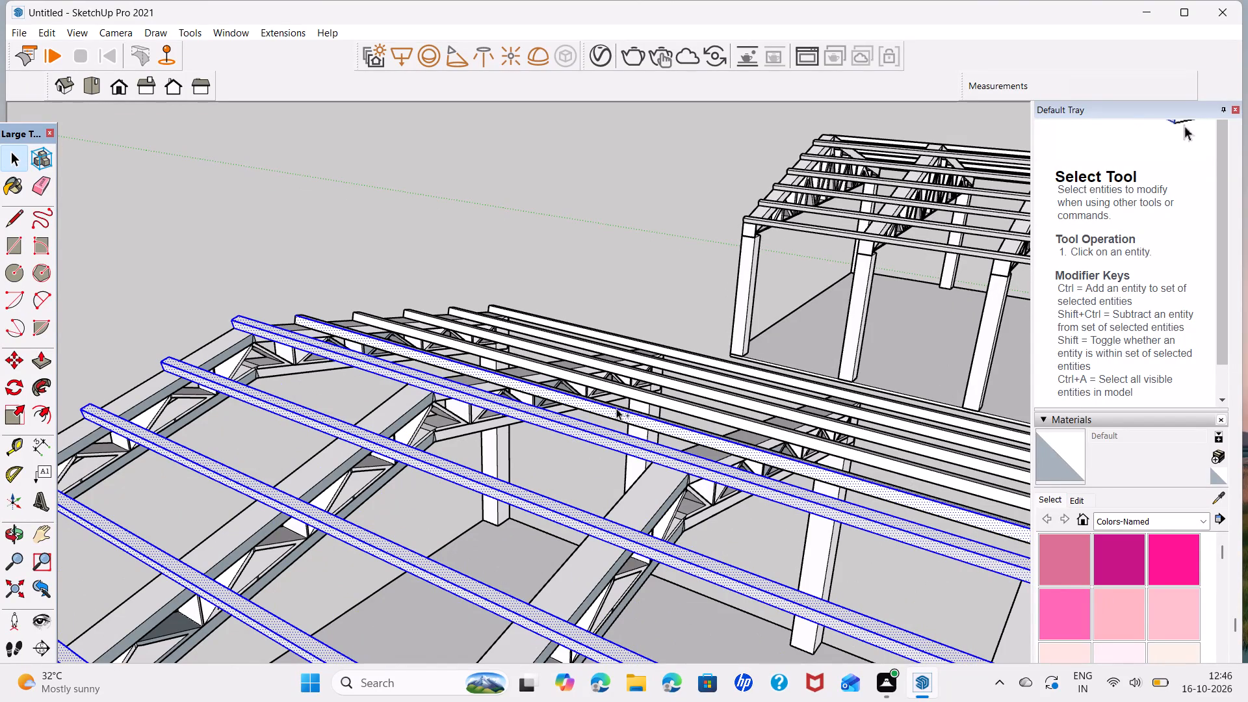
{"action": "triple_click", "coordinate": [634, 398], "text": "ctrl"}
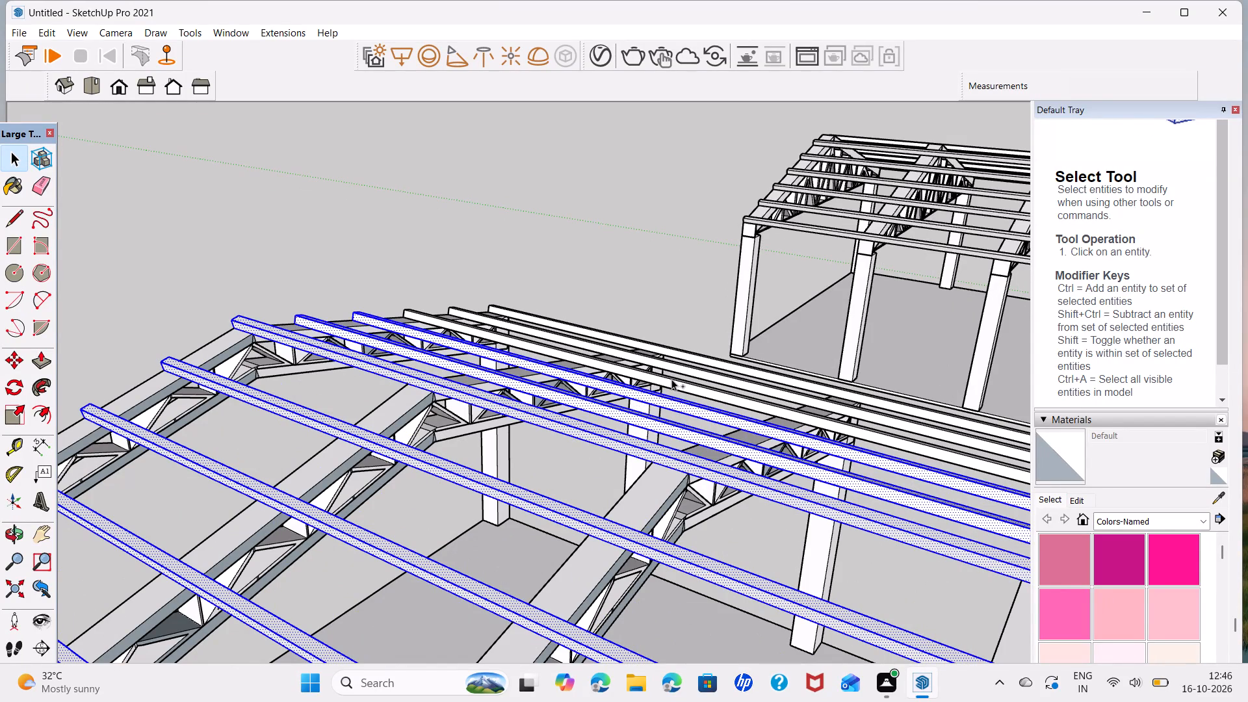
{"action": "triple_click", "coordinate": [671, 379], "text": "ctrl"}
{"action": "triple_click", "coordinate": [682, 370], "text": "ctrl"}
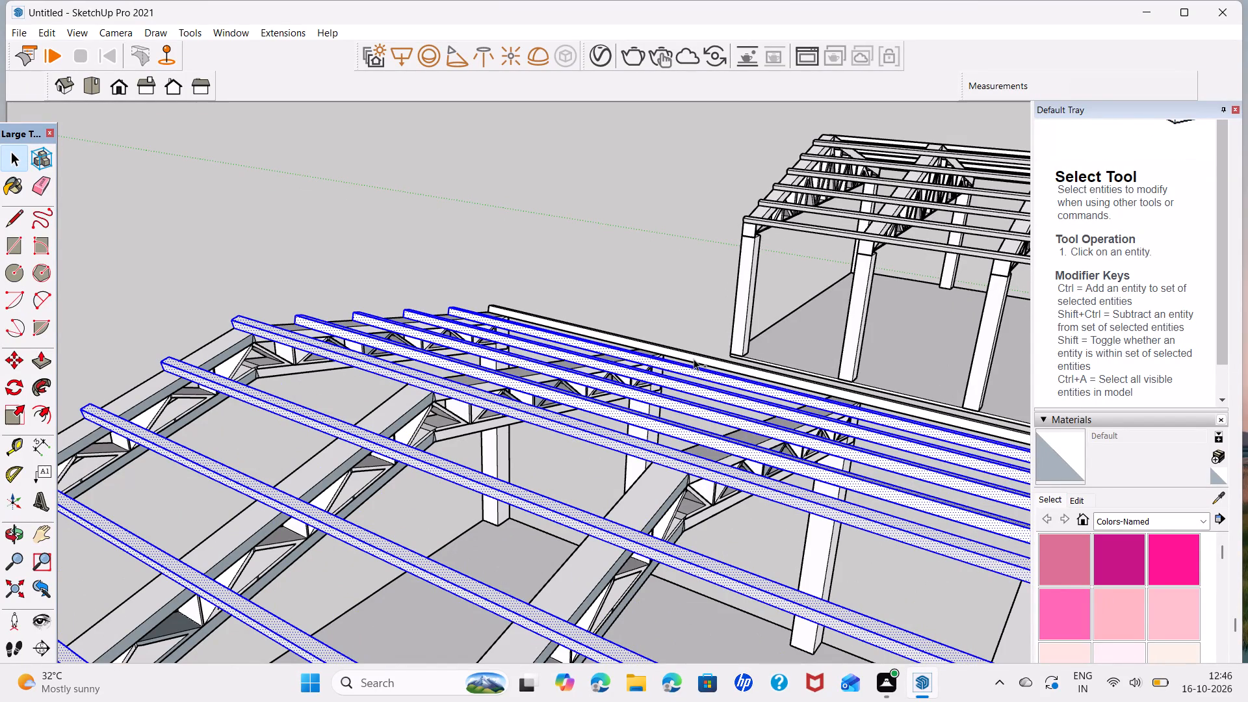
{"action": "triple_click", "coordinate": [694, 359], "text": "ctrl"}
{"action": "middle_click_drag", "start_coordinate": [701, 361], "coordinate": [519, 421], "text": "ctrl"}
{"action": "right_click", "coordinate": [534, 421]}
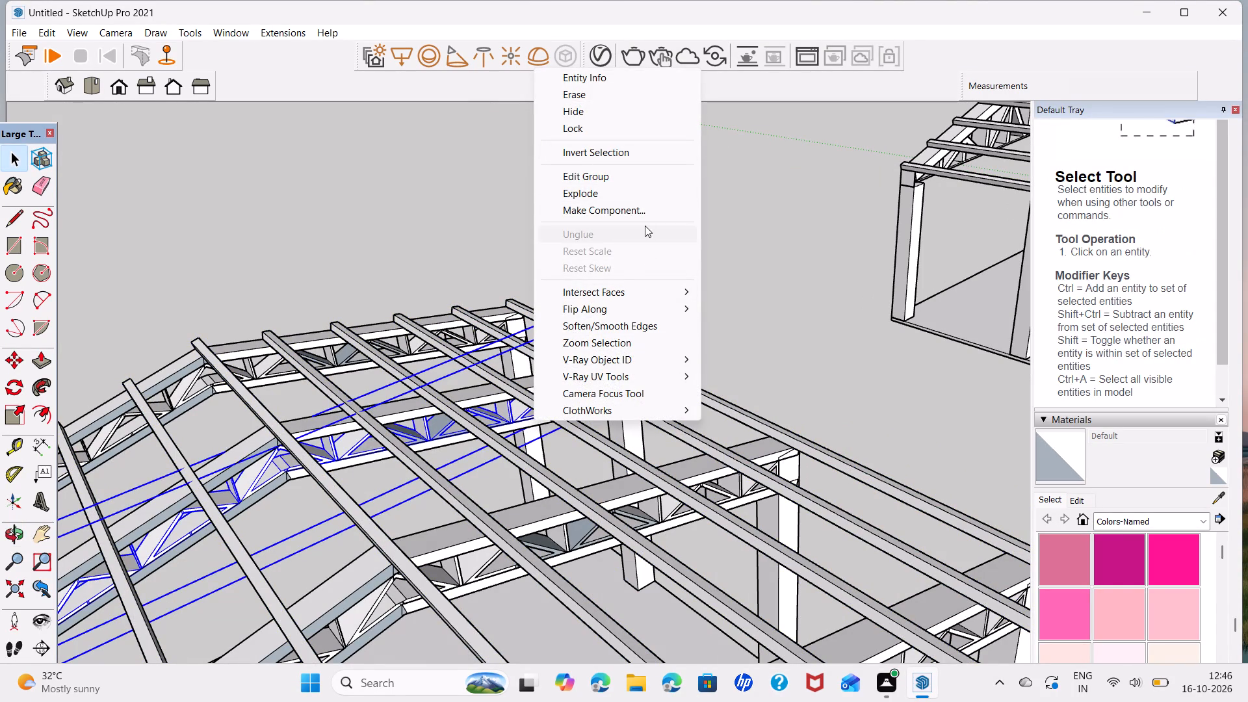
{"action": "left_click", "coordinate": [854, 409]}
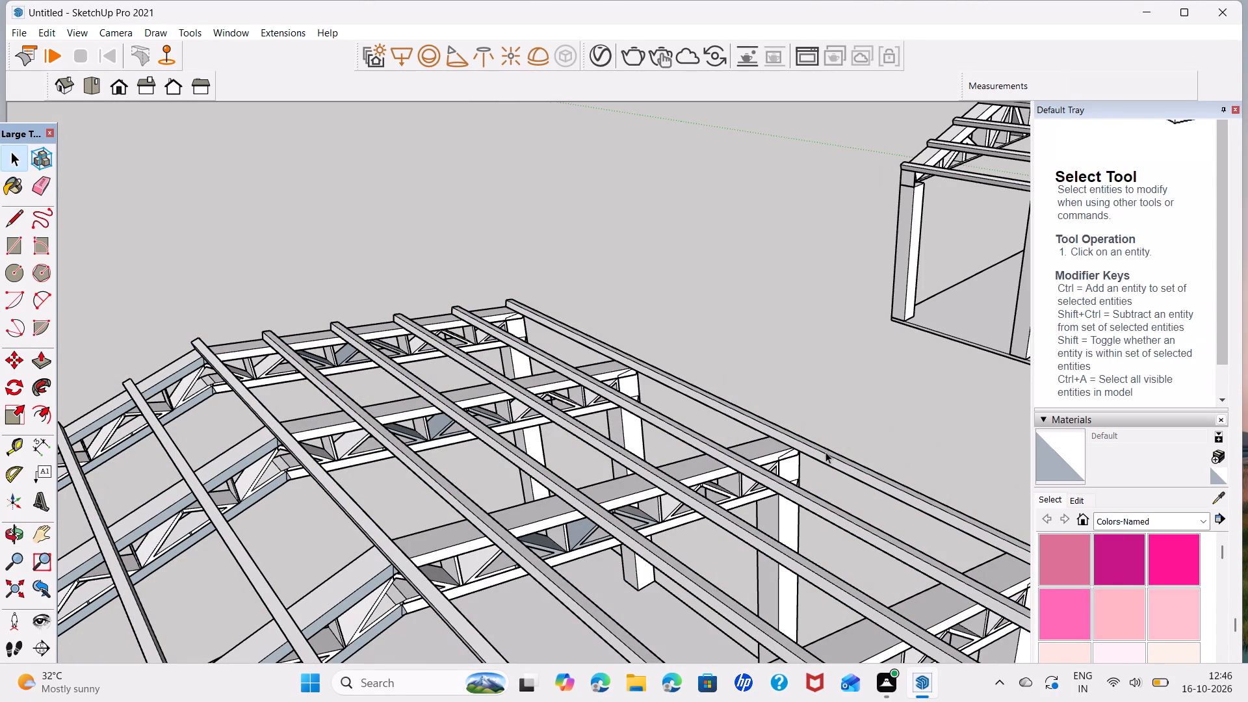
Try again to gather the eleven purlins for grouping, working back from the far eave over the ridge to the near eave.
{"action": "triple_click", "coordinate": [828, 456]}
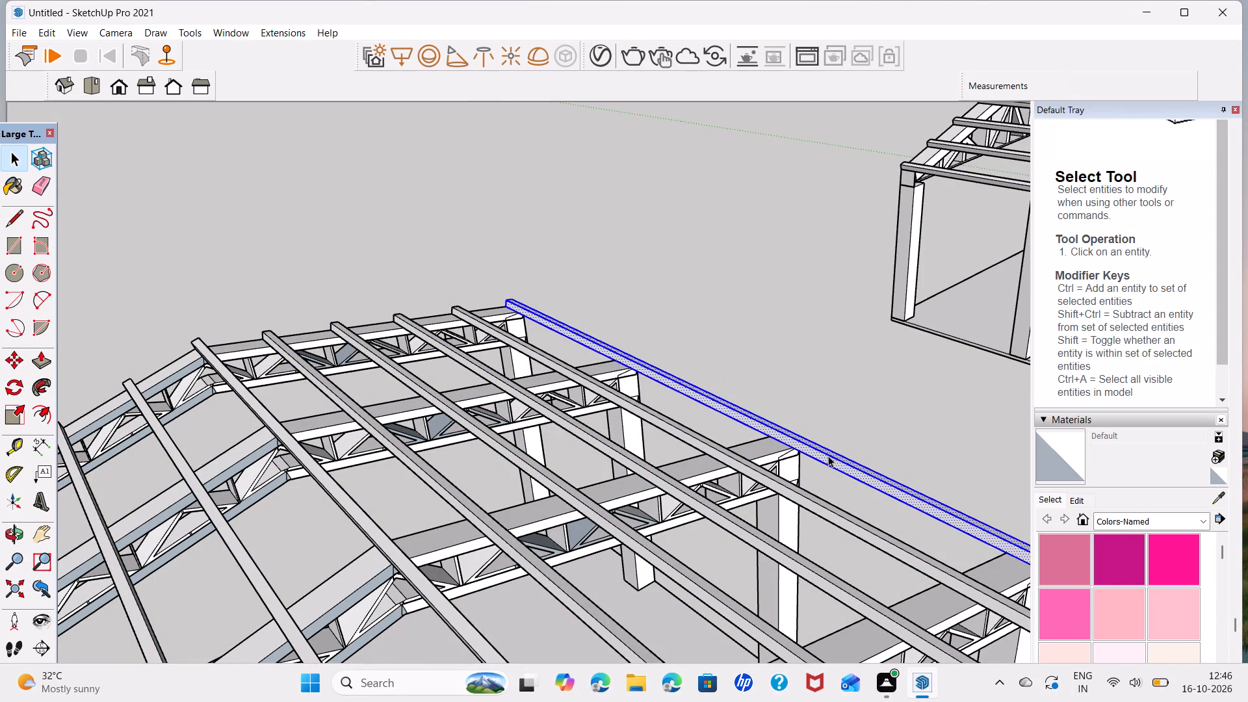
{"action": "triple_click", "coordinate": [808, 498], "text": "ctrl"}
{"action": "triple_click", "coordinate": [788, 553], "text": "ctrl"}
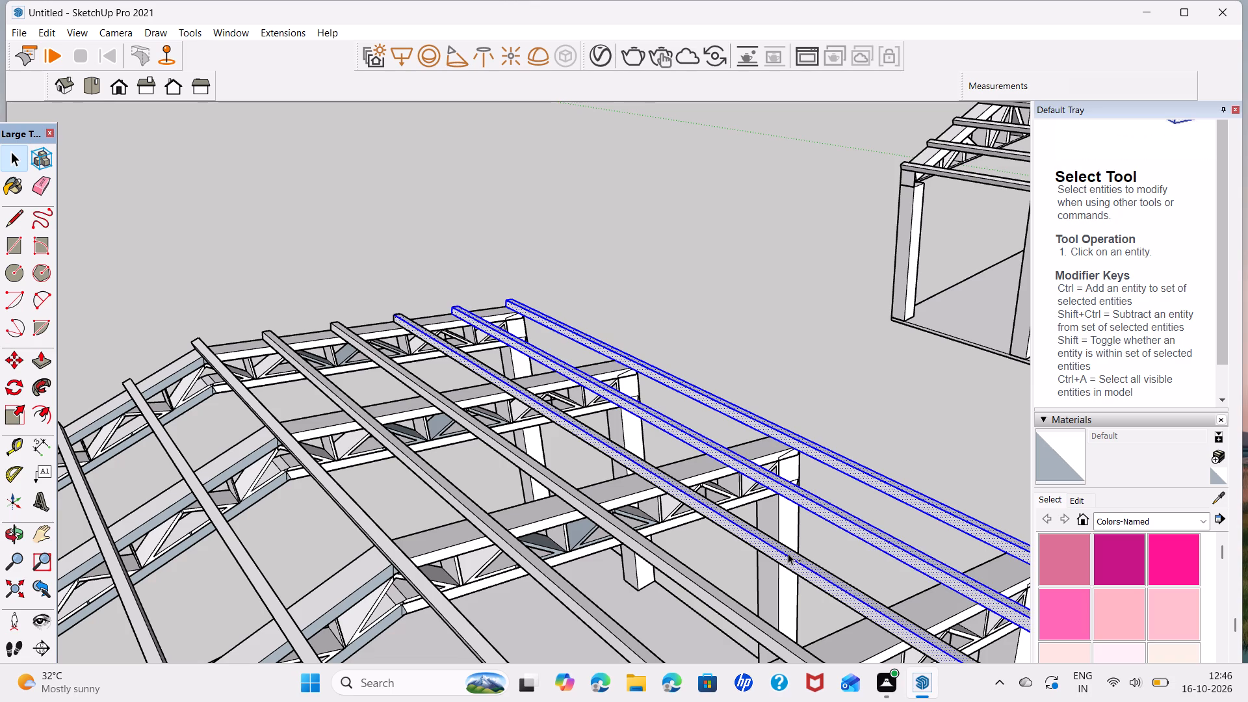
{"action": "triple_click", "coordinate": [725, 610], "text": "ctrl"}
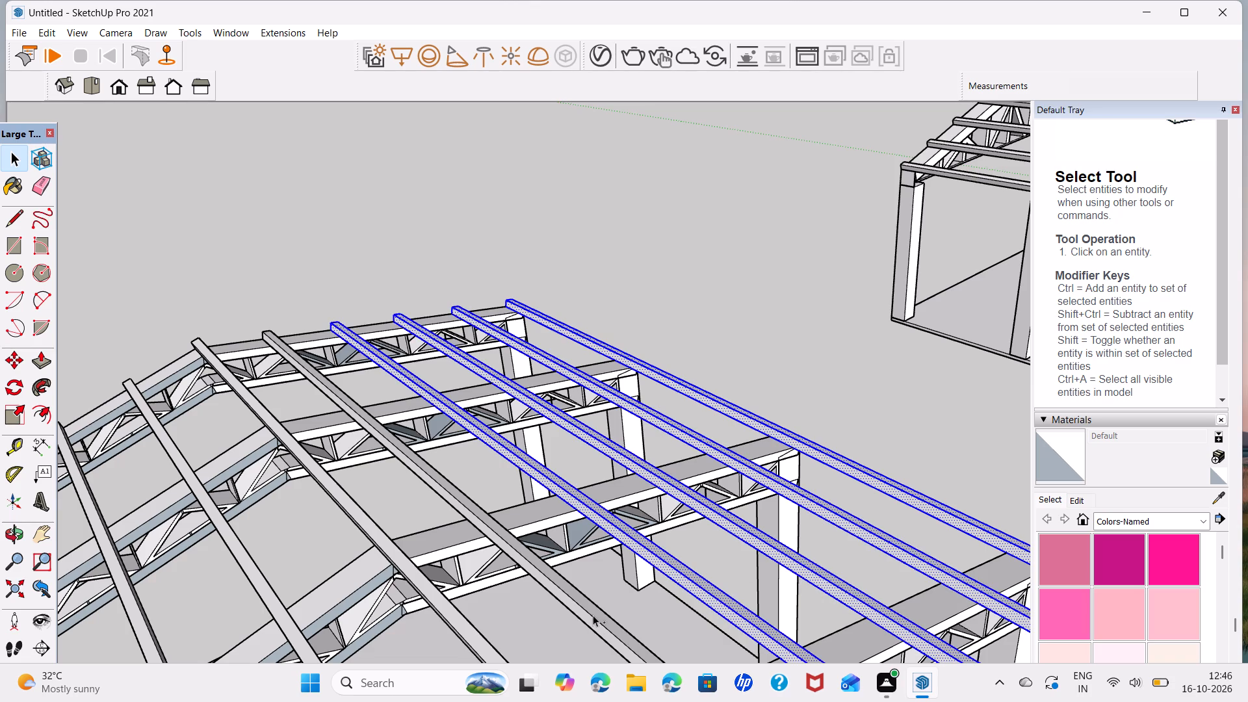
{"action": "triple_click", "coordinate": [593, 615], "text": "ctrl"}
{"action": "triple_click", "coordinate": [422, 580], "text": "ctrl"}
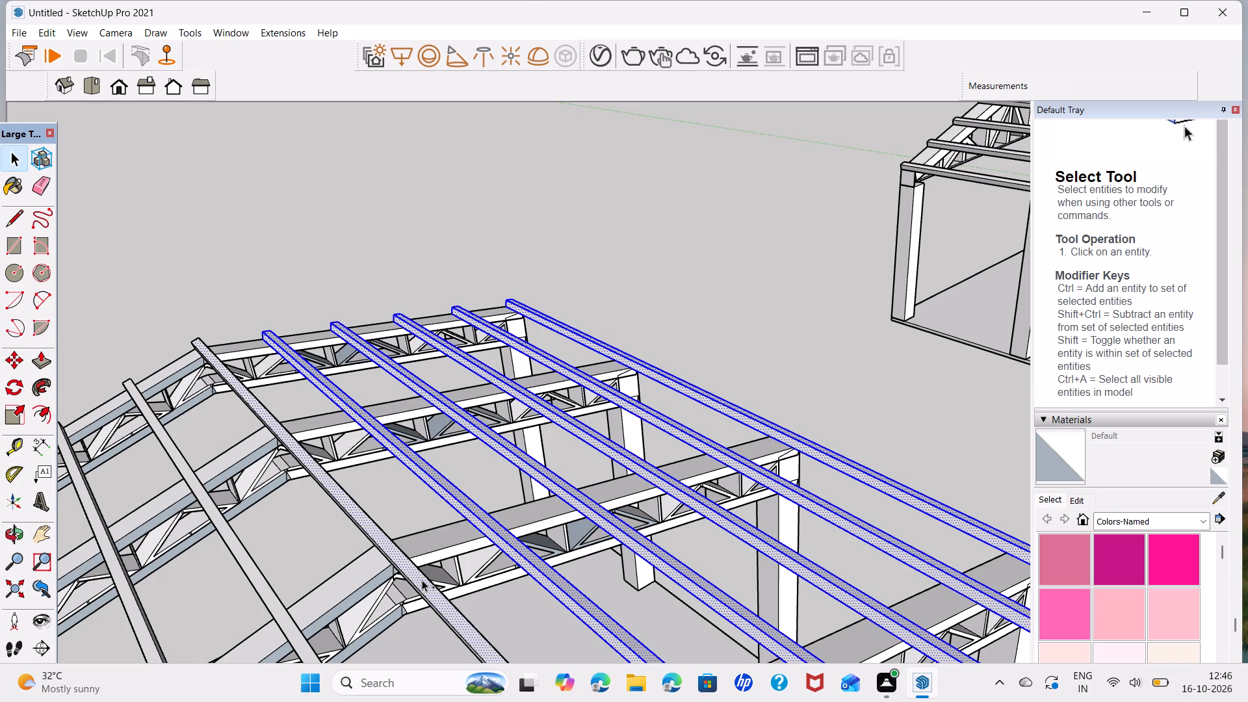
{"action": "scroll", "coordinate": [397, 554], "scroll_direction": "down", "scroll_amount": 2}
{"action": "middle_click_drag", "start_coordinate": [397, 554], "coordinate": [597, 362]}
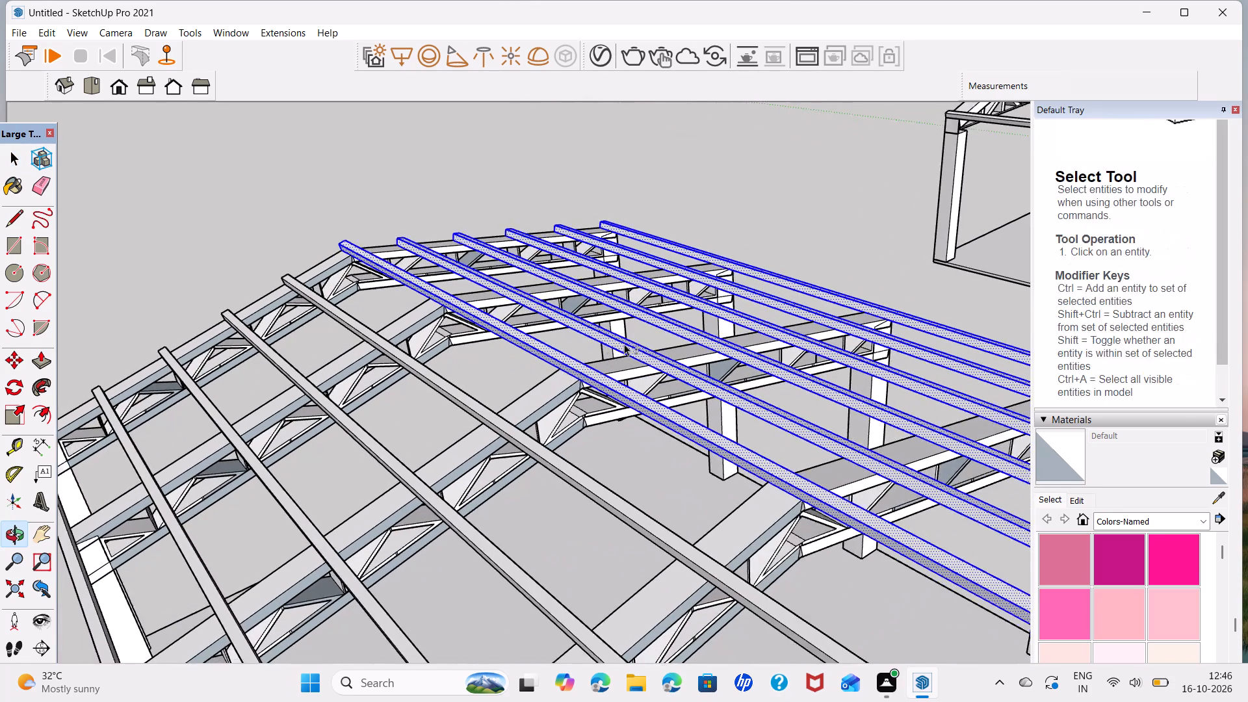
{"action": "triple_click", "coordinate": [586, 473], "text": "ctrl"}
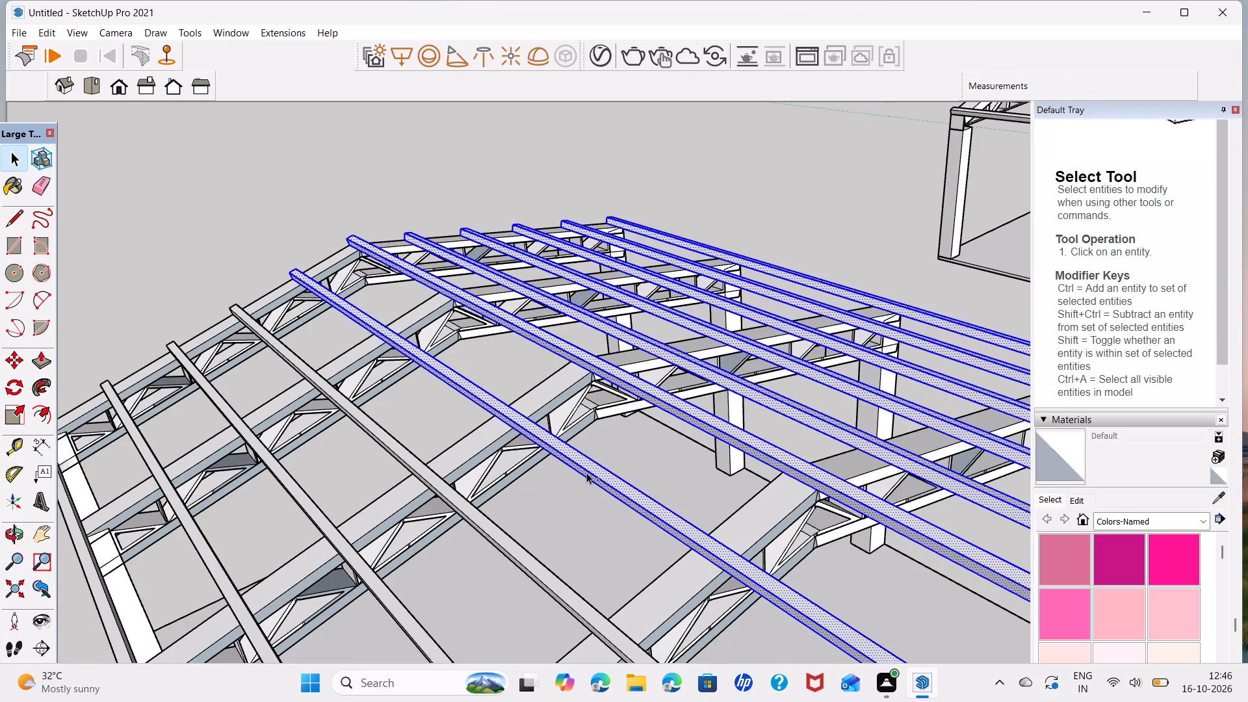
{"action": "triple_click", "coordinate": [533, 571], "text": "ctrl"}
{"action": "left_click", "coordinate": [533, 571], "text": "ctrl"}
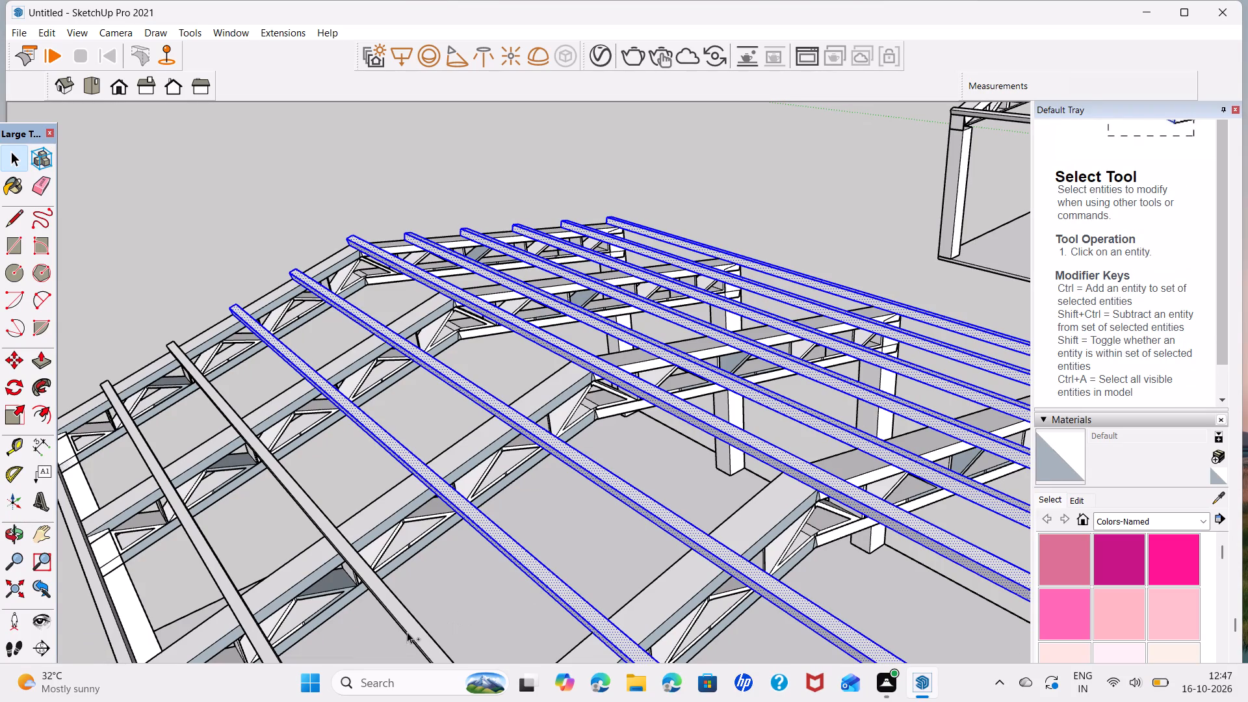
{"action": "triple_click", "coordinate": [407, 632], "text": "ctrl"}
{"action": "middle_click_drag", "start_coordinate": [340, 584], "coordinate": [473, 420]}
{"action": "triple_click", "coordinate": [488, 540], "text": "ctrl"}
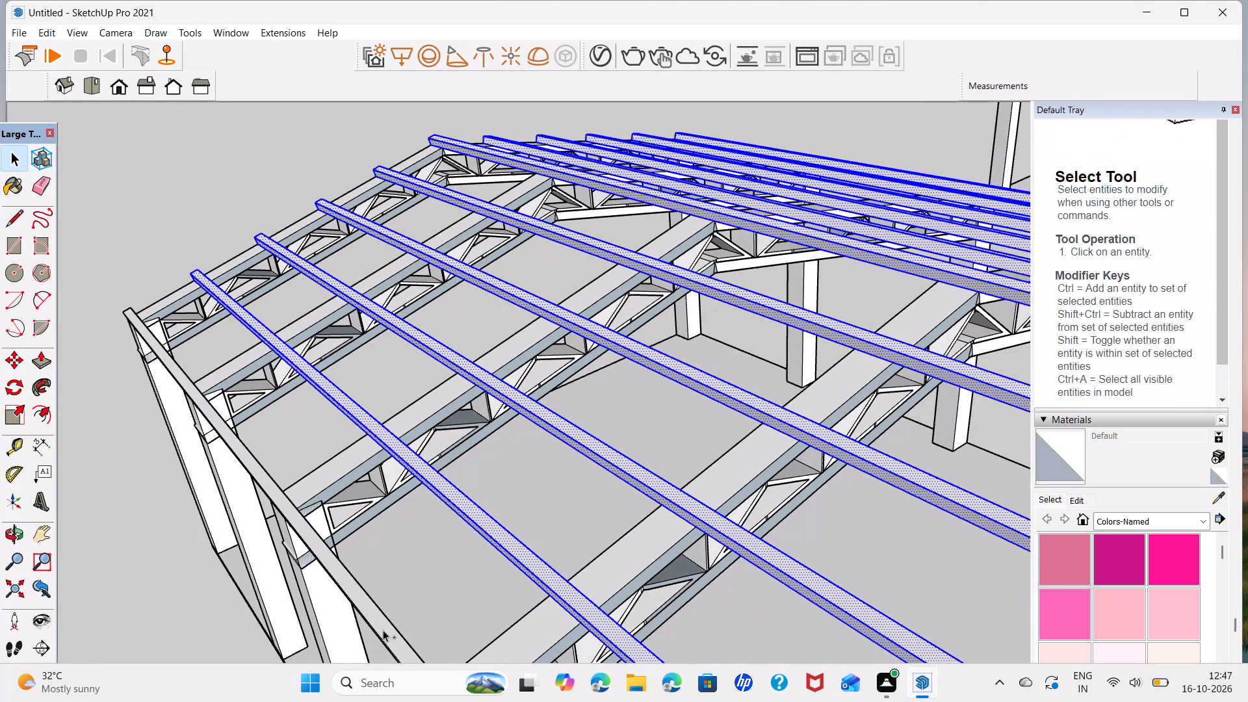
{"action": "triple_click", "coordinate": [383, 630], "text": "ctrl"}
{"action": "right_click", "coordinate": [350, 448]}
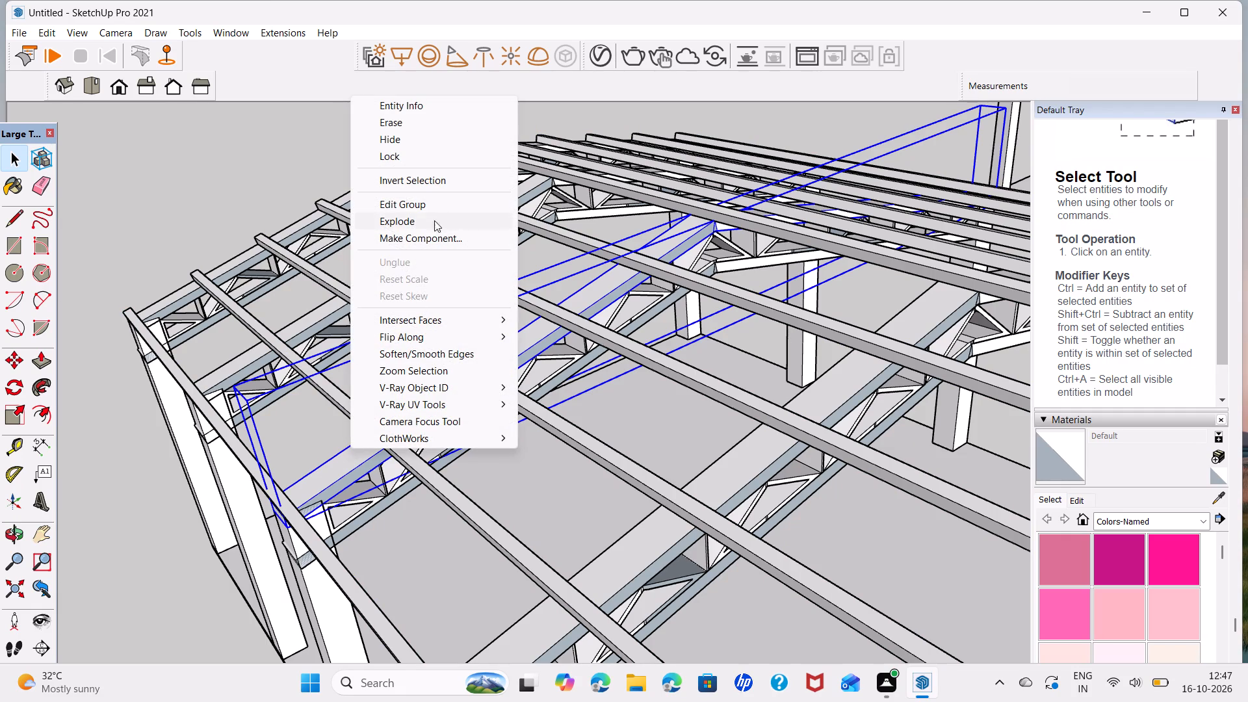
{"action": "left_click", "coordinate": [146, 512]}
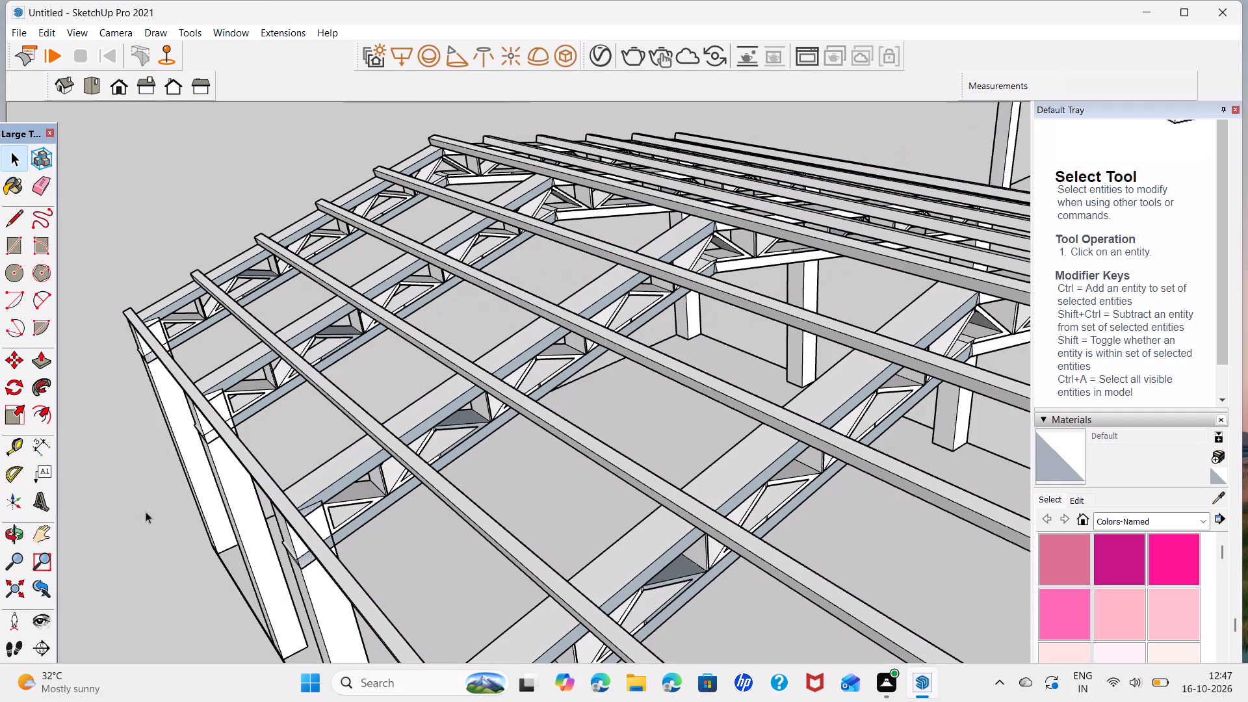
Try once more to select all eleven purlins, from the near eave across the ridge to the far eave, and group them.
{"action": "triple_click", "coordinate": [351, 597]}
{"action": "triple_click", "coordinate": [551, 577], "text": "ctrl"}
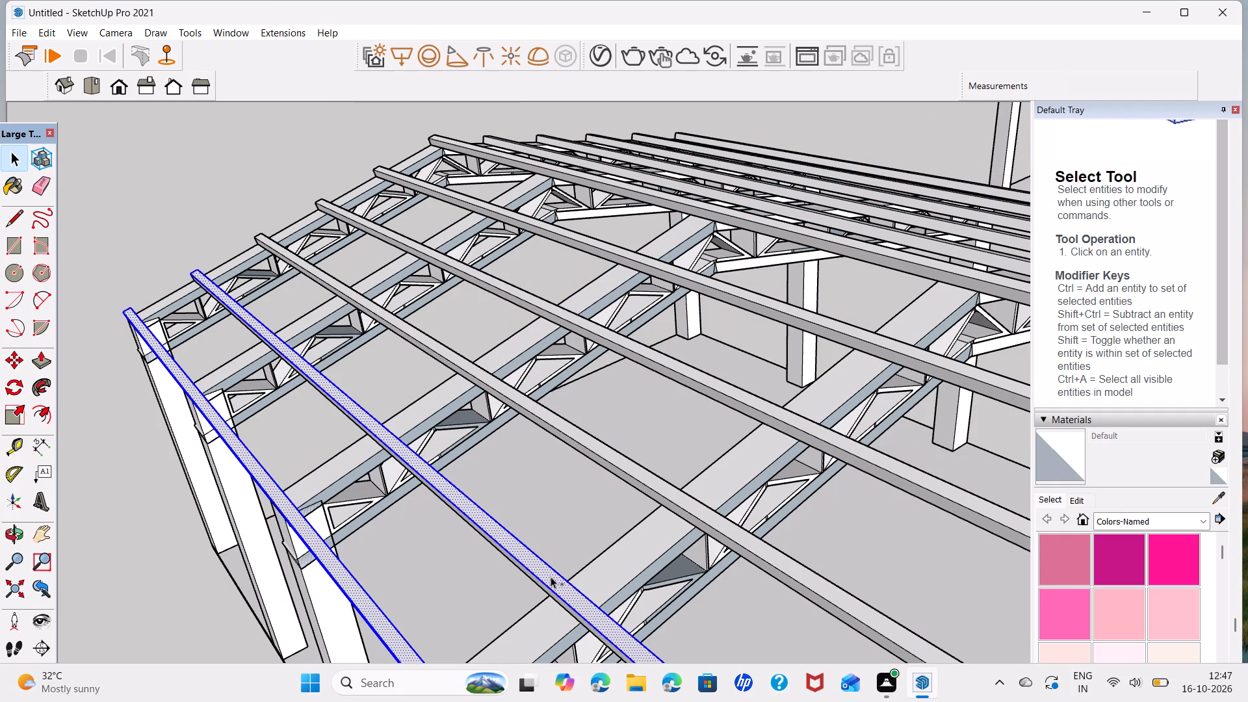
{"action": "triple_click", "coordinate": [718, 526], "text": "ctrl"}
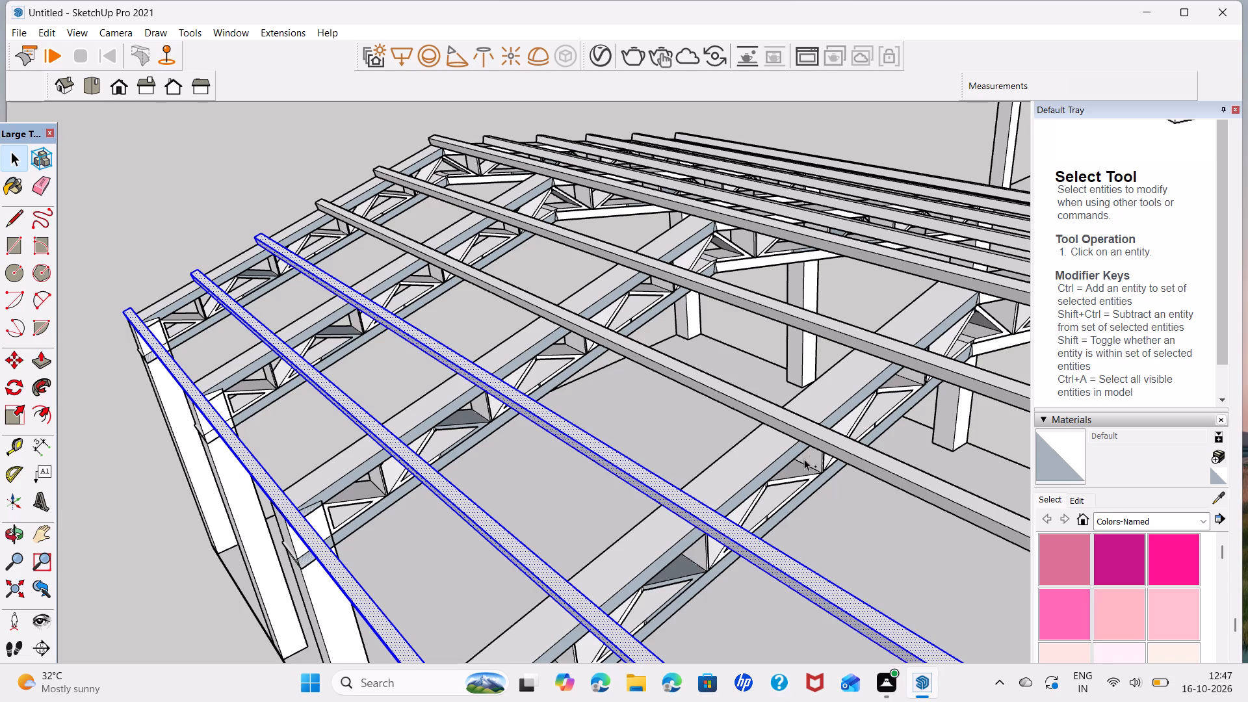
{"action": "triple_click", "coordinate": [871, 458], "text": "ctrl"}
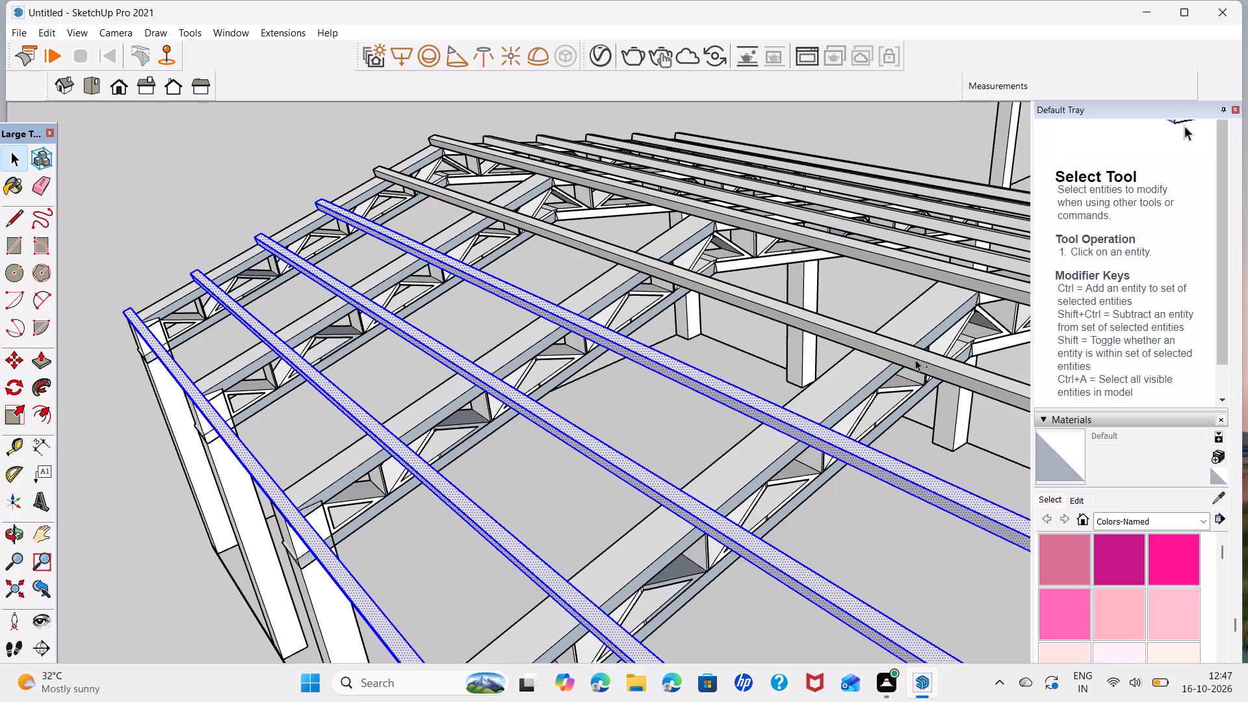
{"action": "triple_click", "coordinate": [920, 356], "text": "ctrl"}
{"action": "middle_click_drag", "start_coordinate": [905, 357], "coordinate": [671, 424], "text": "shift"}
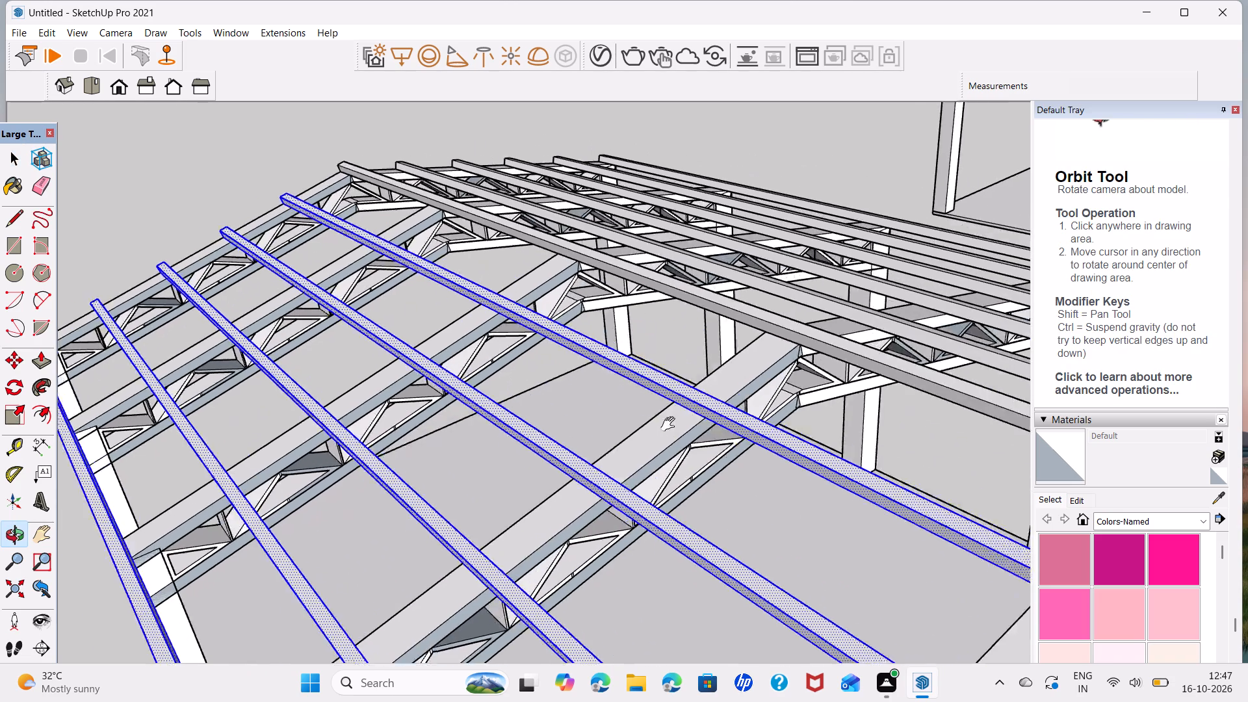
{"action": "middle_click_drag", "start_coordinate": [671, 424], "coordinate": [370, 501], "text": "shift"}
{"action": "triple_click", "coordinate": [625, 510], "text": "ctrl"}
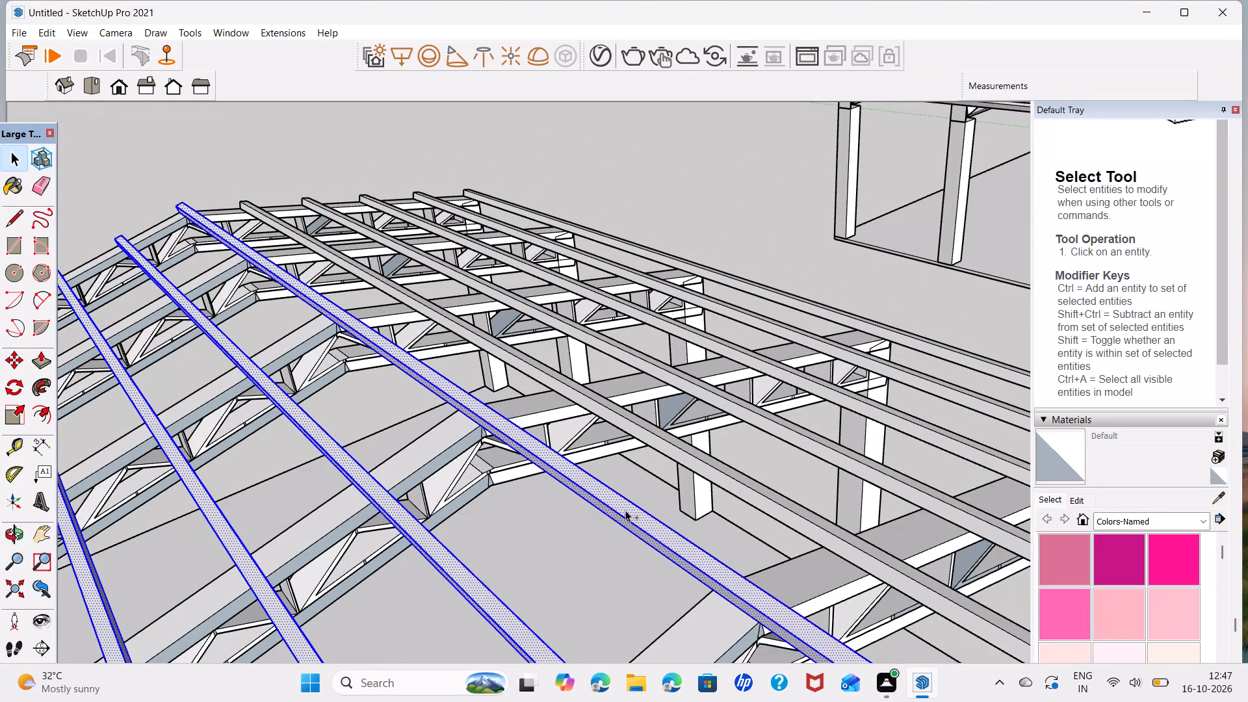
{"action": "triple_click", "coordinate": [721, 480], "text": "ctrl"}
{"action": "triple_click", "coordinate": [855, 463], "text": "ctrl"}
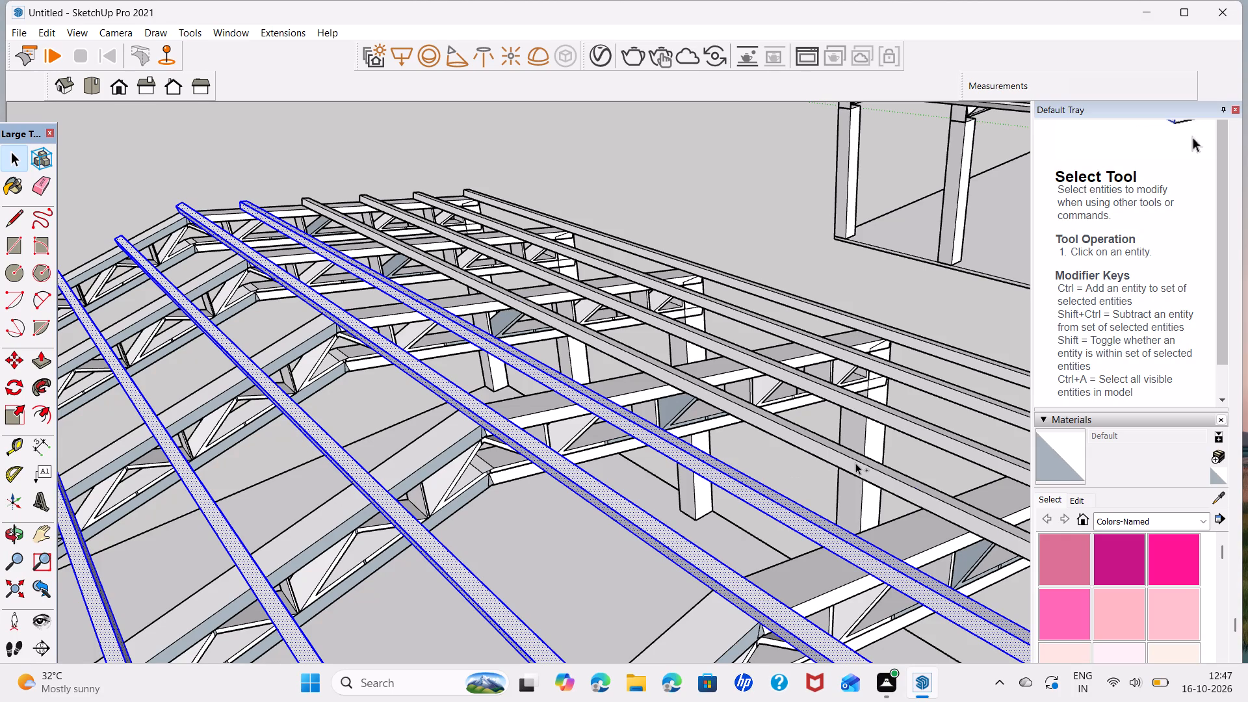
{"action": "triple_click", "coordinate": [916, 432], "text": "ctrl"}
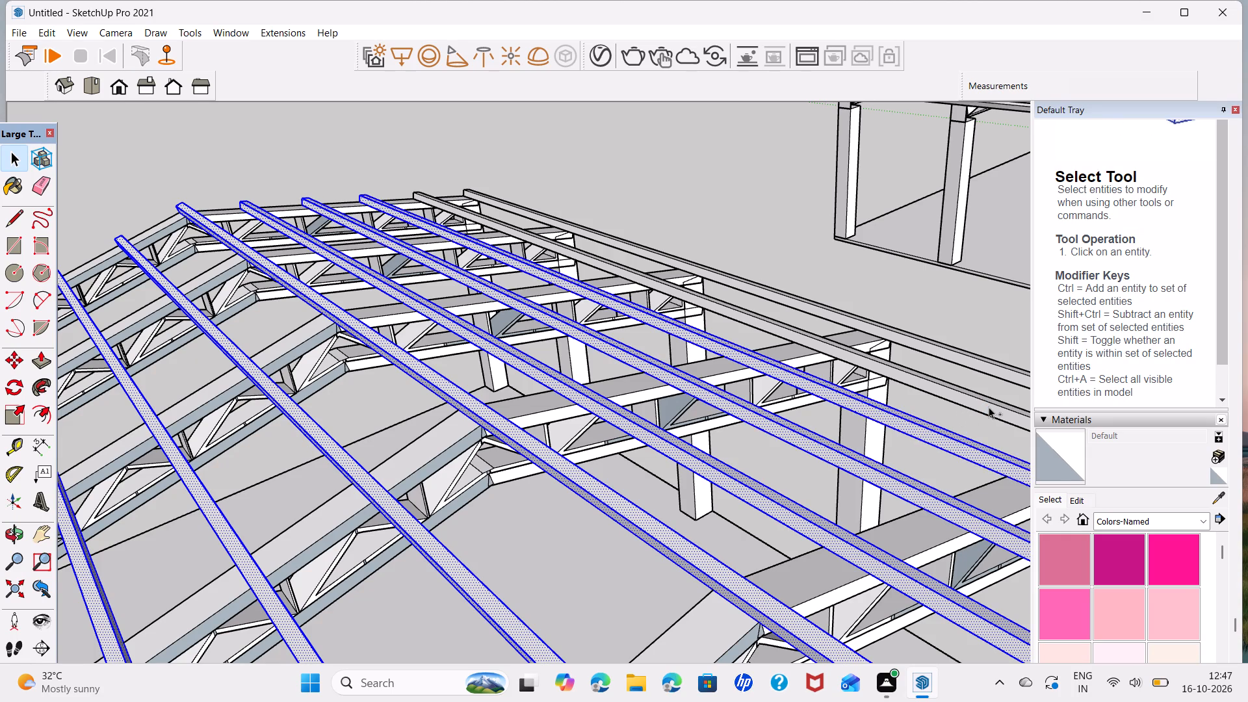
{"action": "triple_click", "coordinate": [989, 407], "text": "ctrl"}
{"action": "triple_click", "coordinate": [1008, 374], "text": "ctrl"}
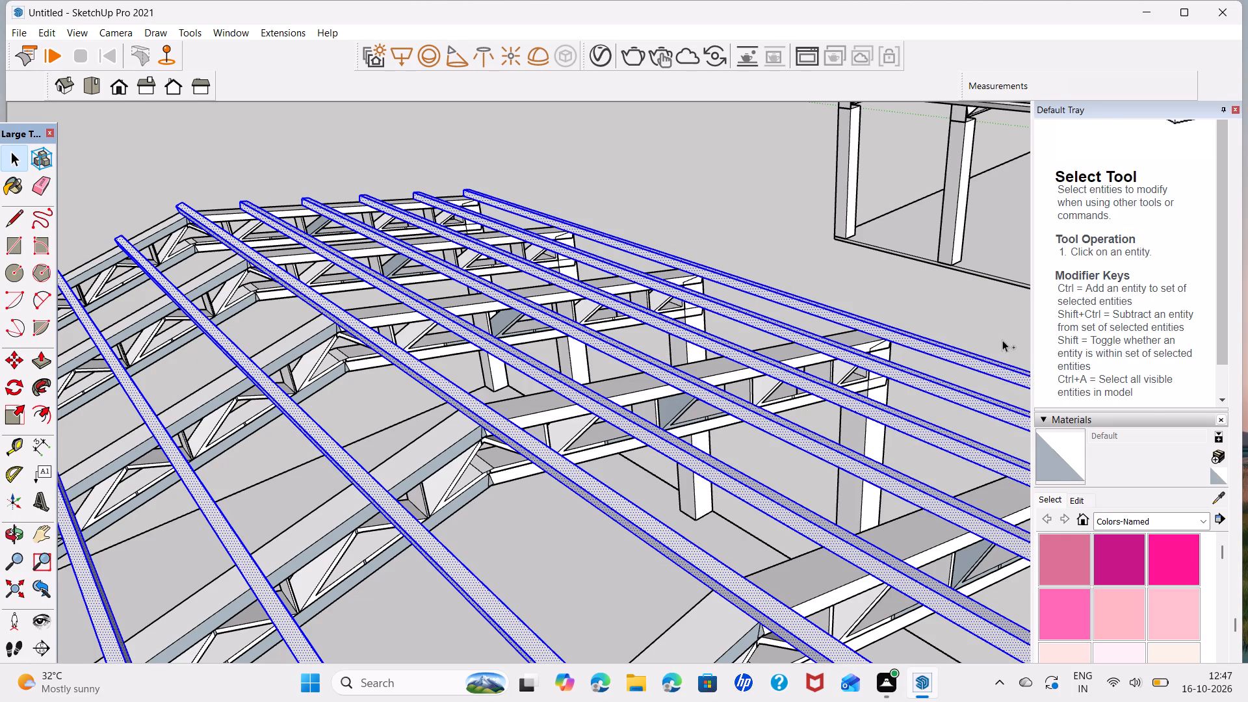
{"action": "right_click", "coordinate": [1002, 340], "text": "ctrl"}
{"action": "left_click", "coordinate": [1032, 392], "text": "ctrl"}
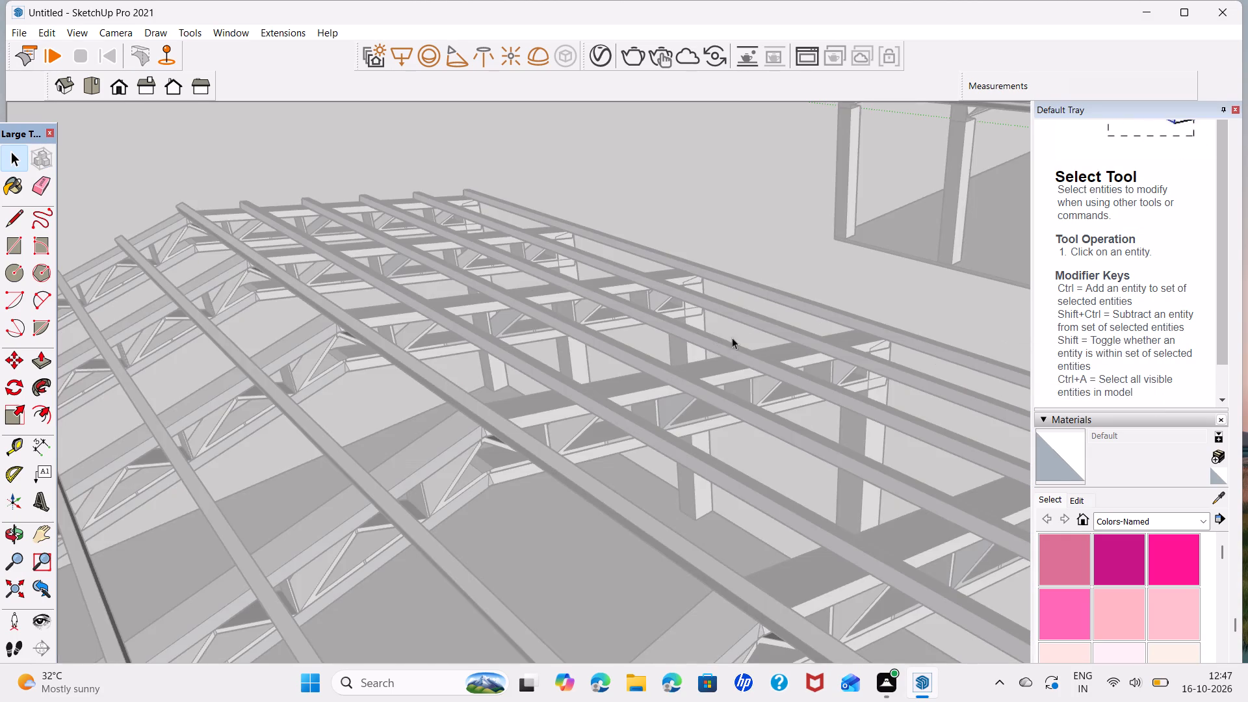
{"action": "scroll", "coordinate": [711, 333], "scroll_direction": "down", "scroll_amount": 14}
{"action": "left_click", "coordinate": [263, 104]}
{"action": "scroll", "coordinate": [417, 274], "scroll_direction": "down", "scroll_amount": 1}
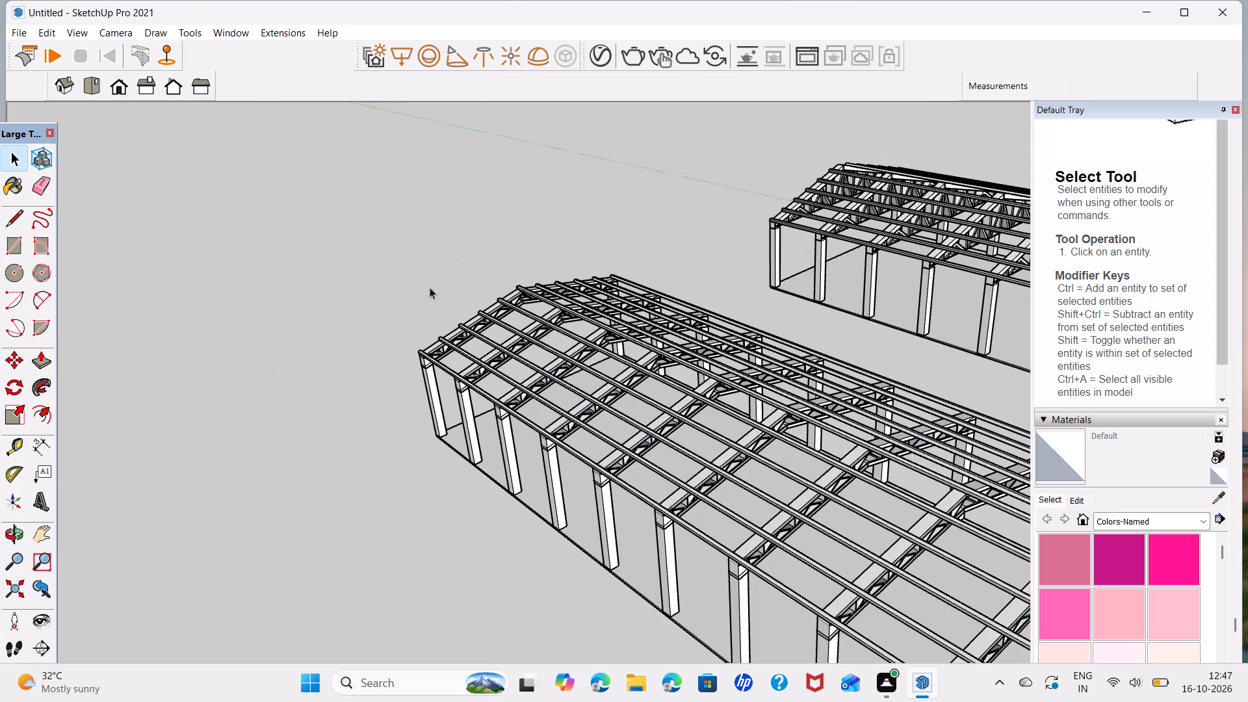
Check how the second building's purlins and the first building's column frame are grouped by selecting them one at a time.
{"action": "left_click", "coordinate": [548, 372]}
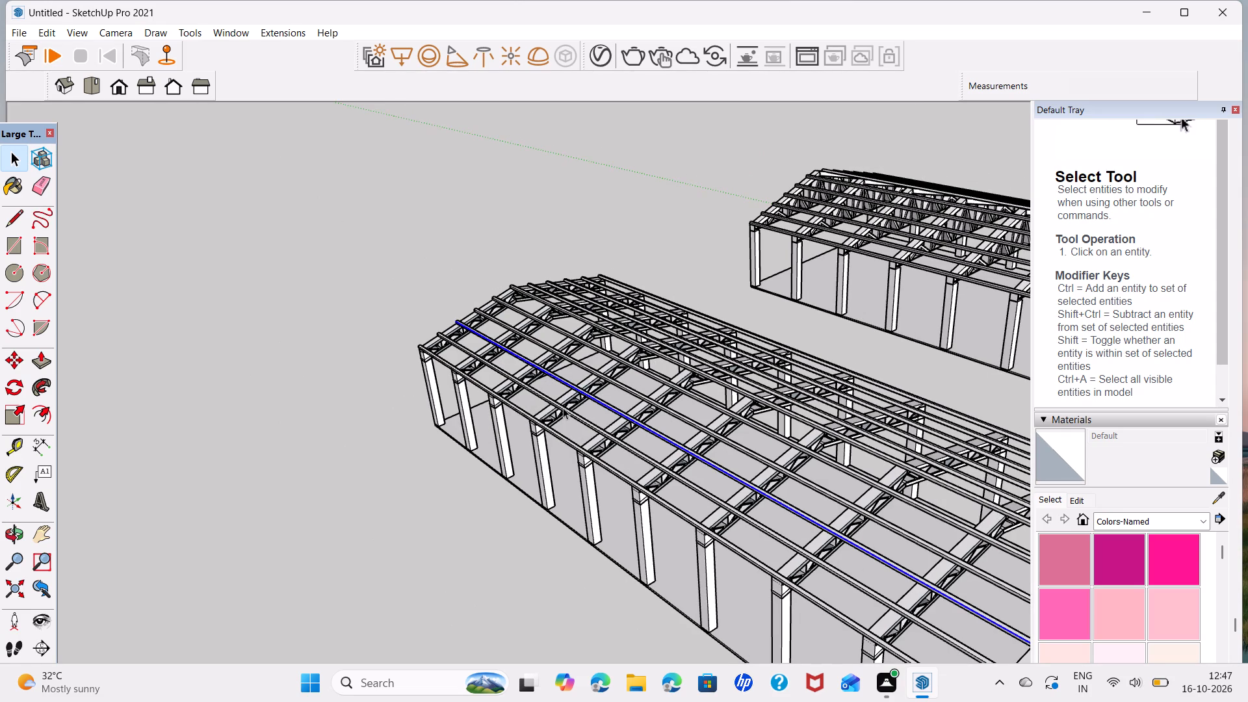
{"action": "left_click", "coordinate": [802, 372]}
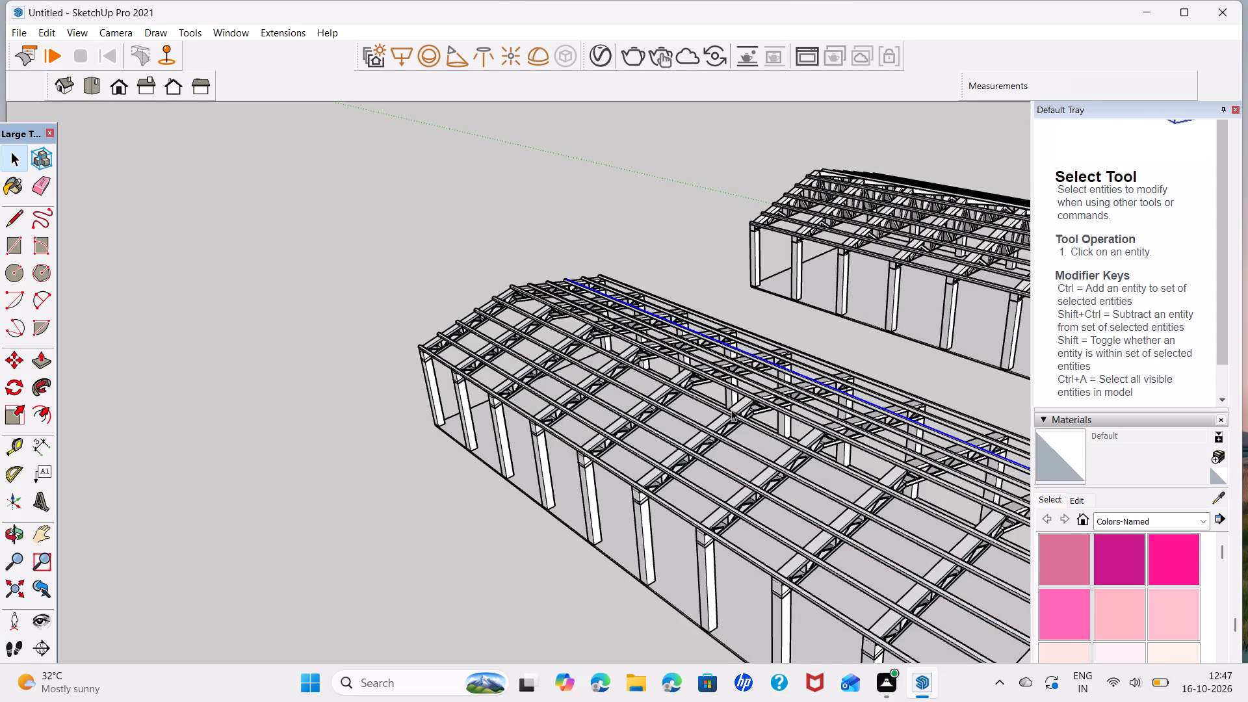
{"action": "left_click", "coordinate": [744, 404]}
{"action": "left_click", "coordinate": [849, 294]}
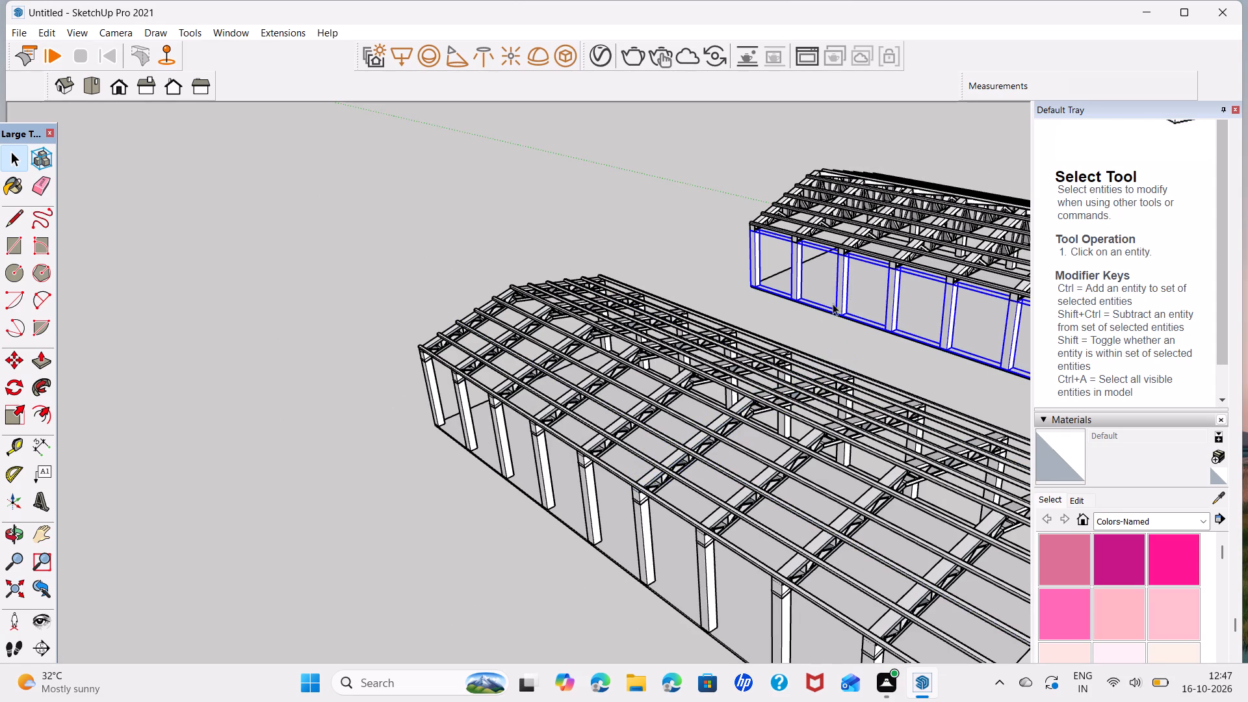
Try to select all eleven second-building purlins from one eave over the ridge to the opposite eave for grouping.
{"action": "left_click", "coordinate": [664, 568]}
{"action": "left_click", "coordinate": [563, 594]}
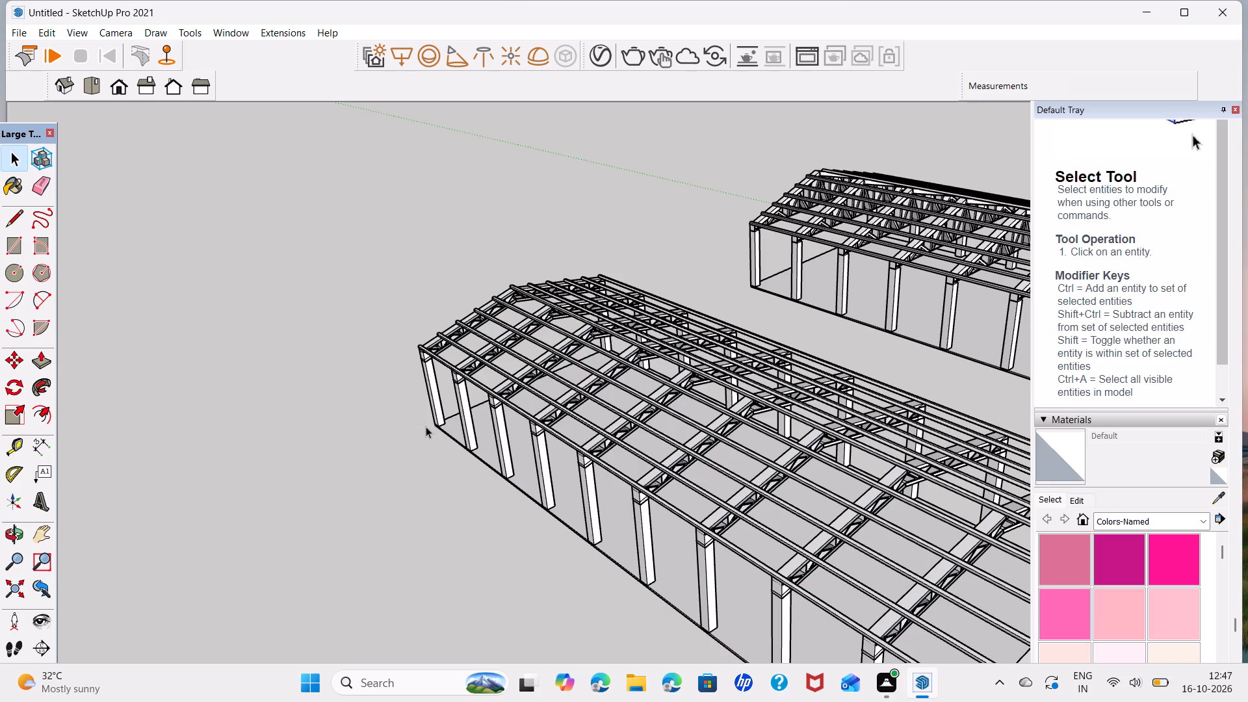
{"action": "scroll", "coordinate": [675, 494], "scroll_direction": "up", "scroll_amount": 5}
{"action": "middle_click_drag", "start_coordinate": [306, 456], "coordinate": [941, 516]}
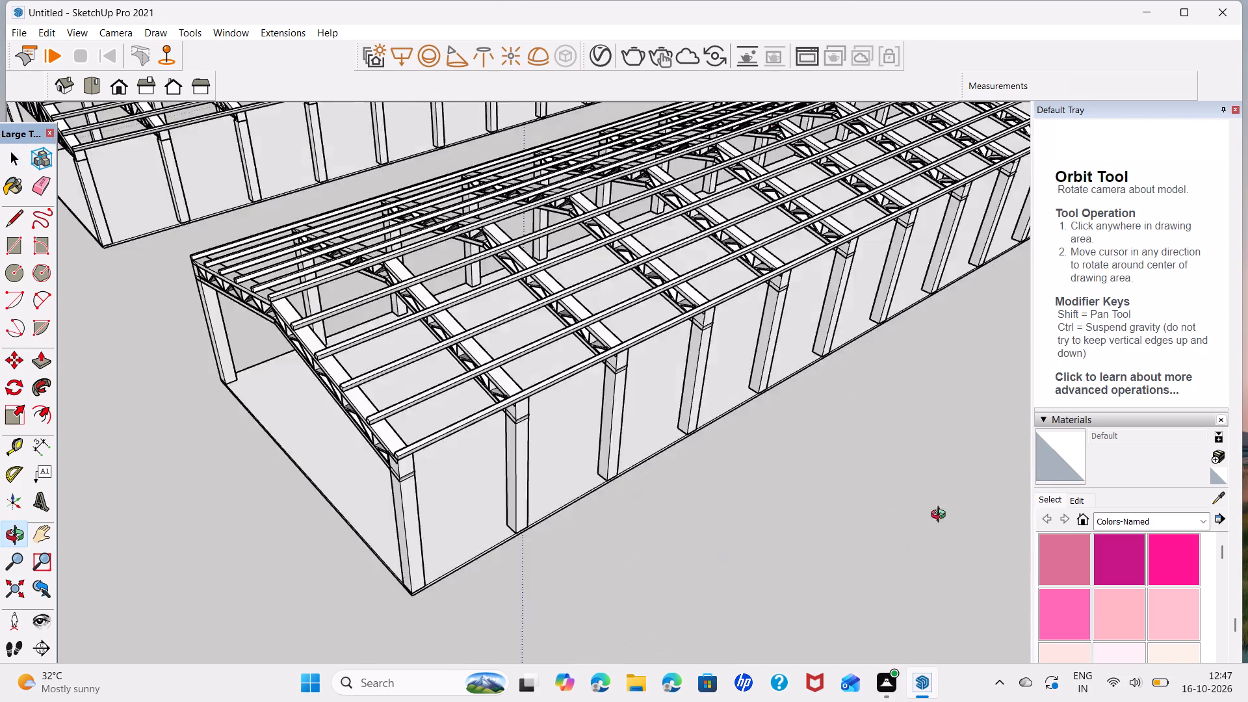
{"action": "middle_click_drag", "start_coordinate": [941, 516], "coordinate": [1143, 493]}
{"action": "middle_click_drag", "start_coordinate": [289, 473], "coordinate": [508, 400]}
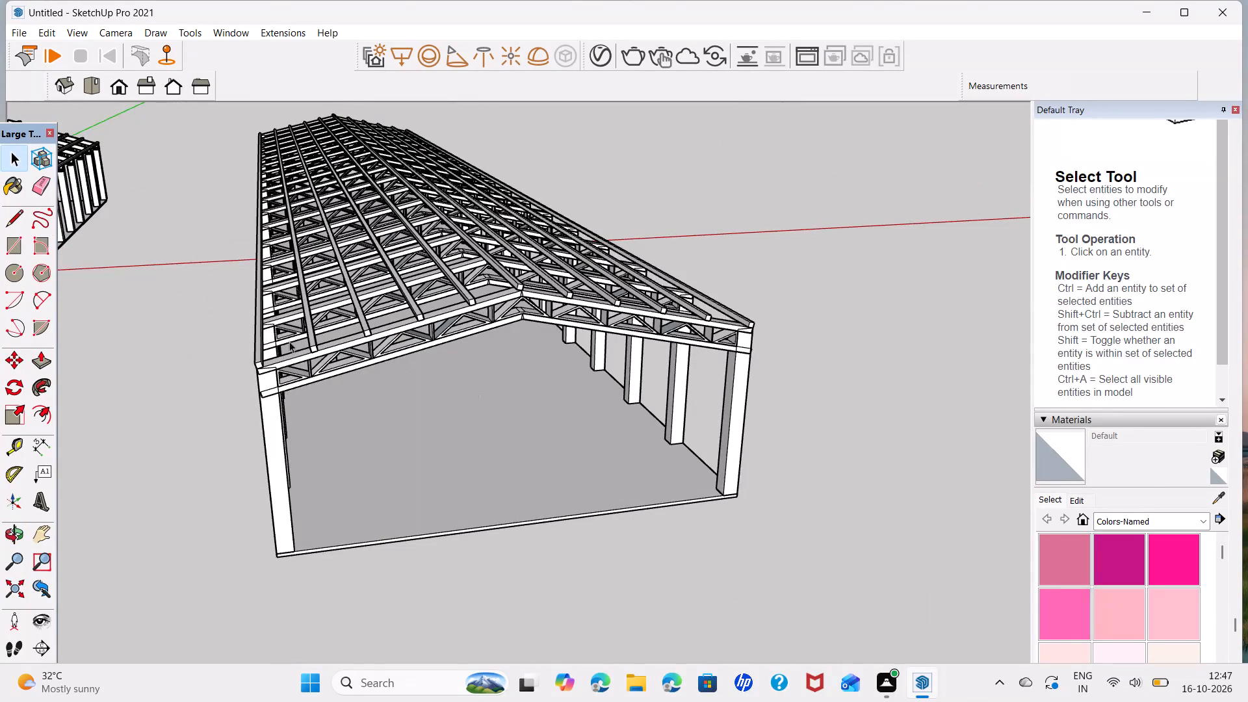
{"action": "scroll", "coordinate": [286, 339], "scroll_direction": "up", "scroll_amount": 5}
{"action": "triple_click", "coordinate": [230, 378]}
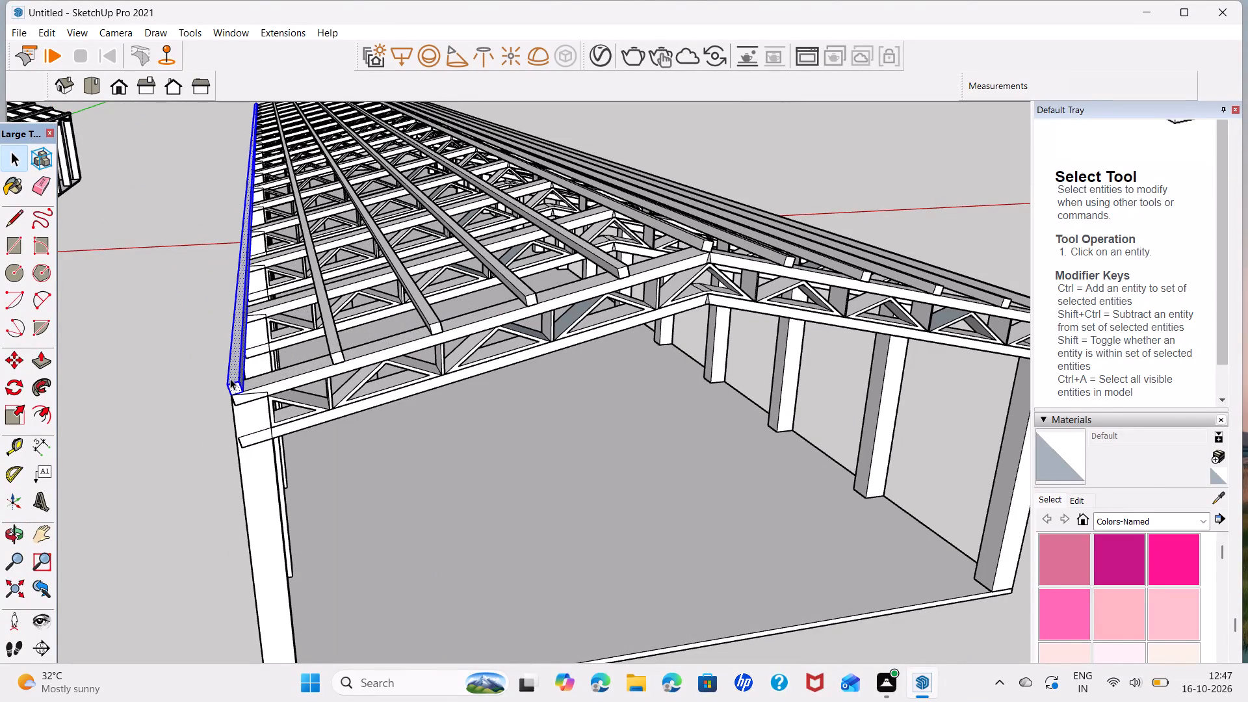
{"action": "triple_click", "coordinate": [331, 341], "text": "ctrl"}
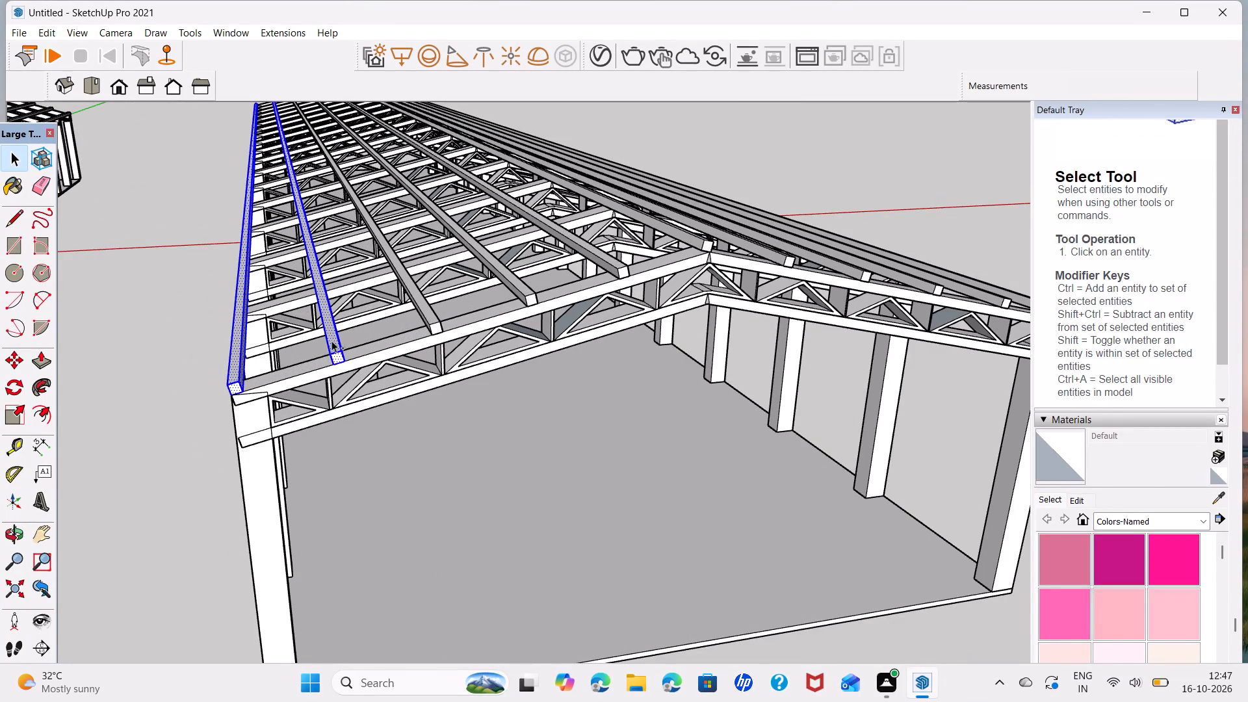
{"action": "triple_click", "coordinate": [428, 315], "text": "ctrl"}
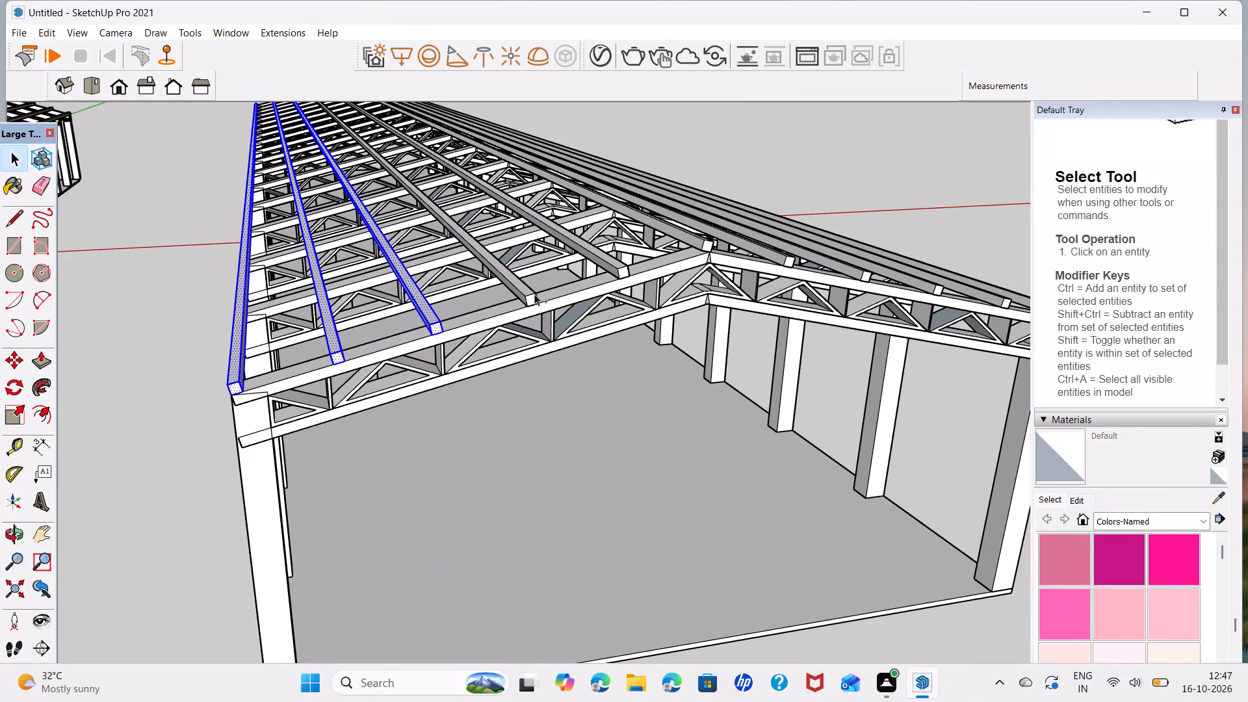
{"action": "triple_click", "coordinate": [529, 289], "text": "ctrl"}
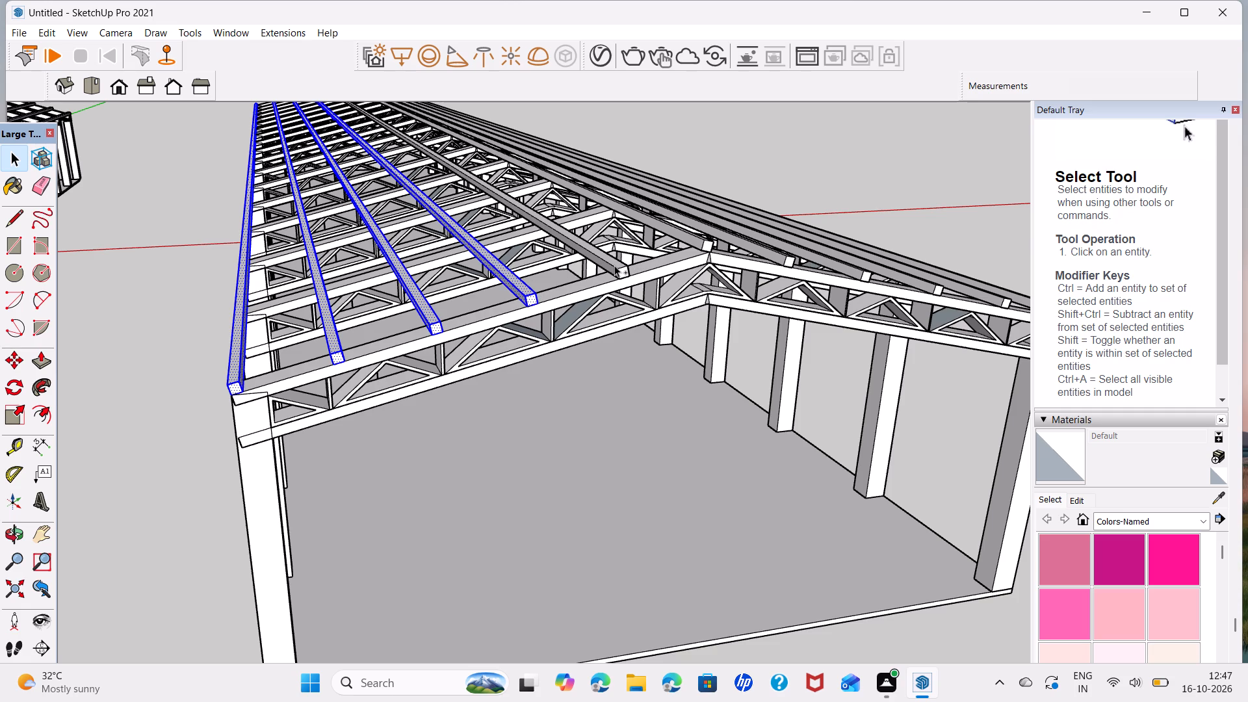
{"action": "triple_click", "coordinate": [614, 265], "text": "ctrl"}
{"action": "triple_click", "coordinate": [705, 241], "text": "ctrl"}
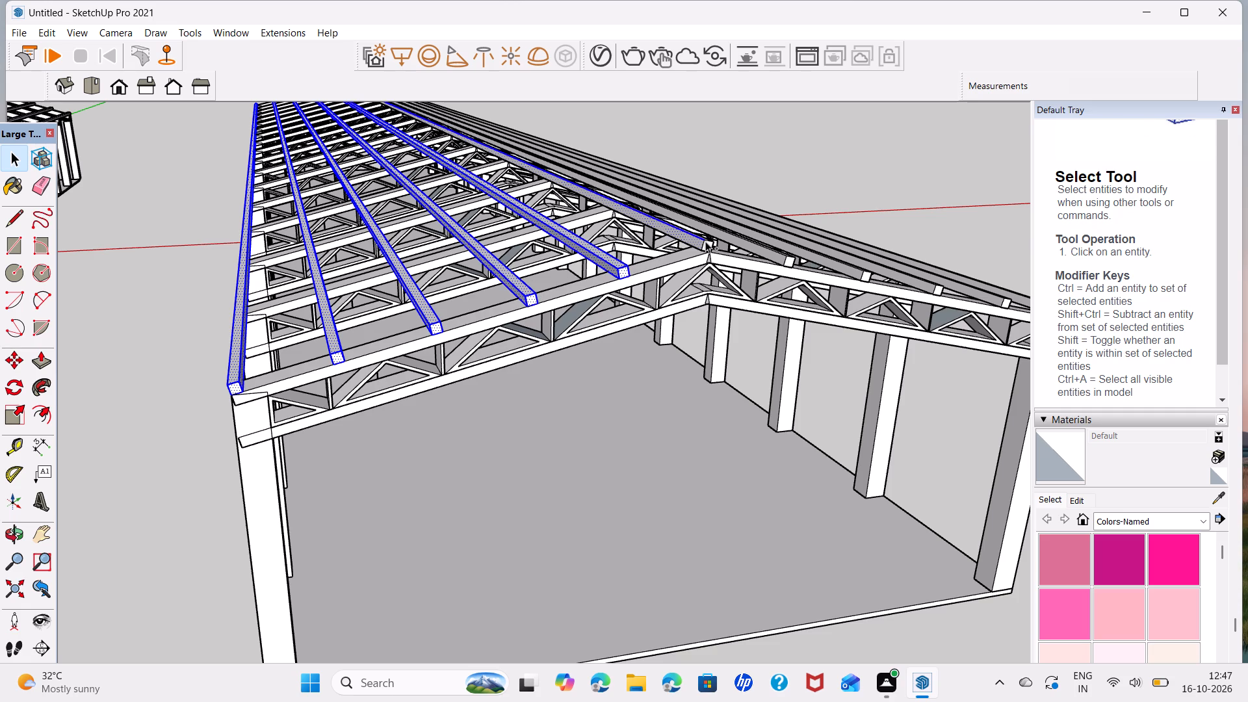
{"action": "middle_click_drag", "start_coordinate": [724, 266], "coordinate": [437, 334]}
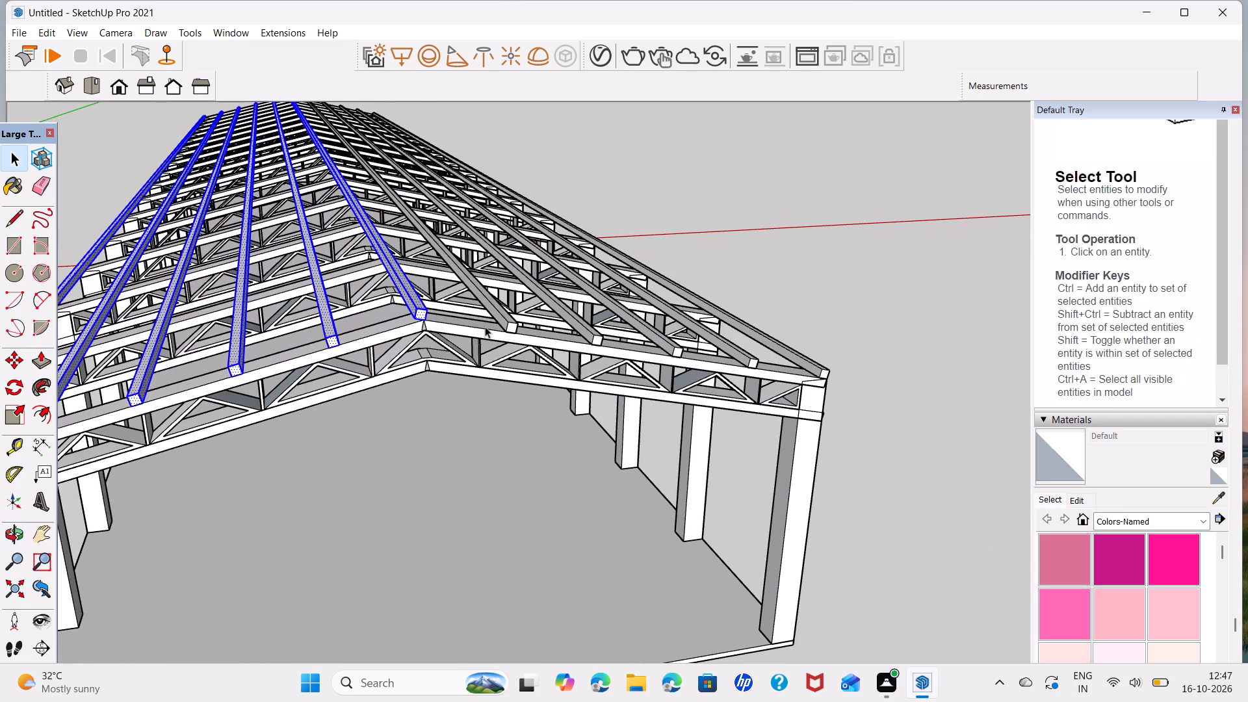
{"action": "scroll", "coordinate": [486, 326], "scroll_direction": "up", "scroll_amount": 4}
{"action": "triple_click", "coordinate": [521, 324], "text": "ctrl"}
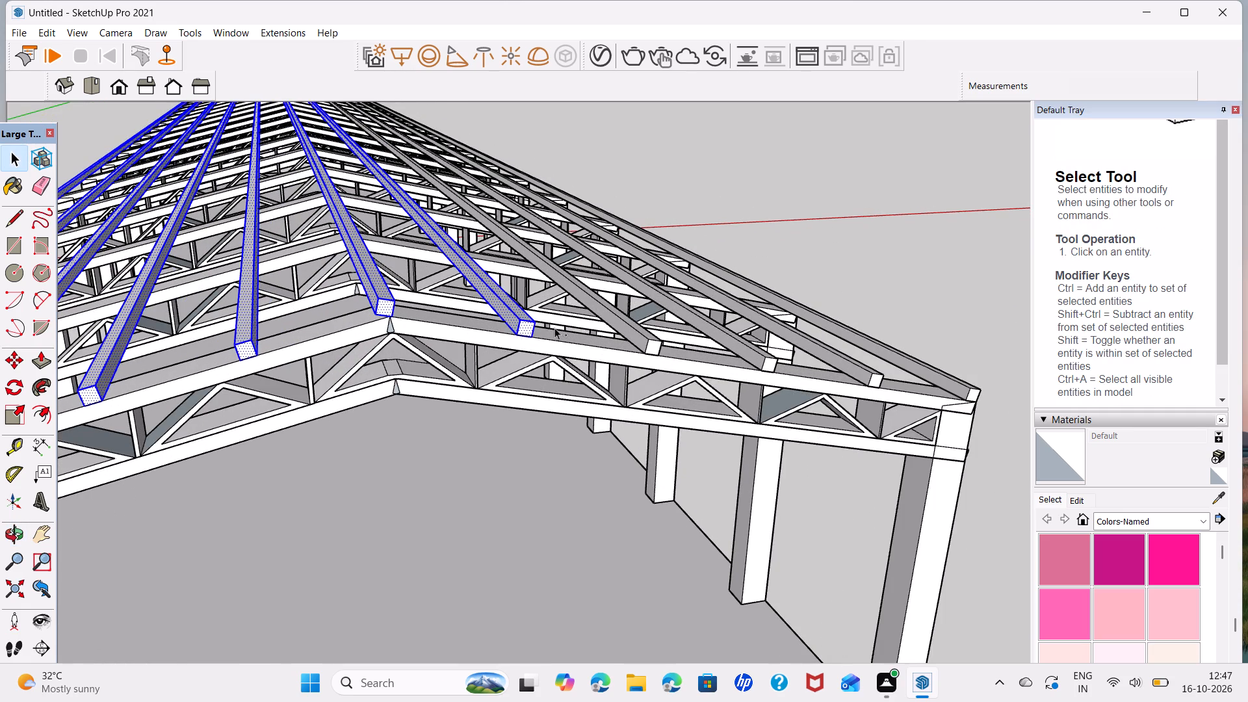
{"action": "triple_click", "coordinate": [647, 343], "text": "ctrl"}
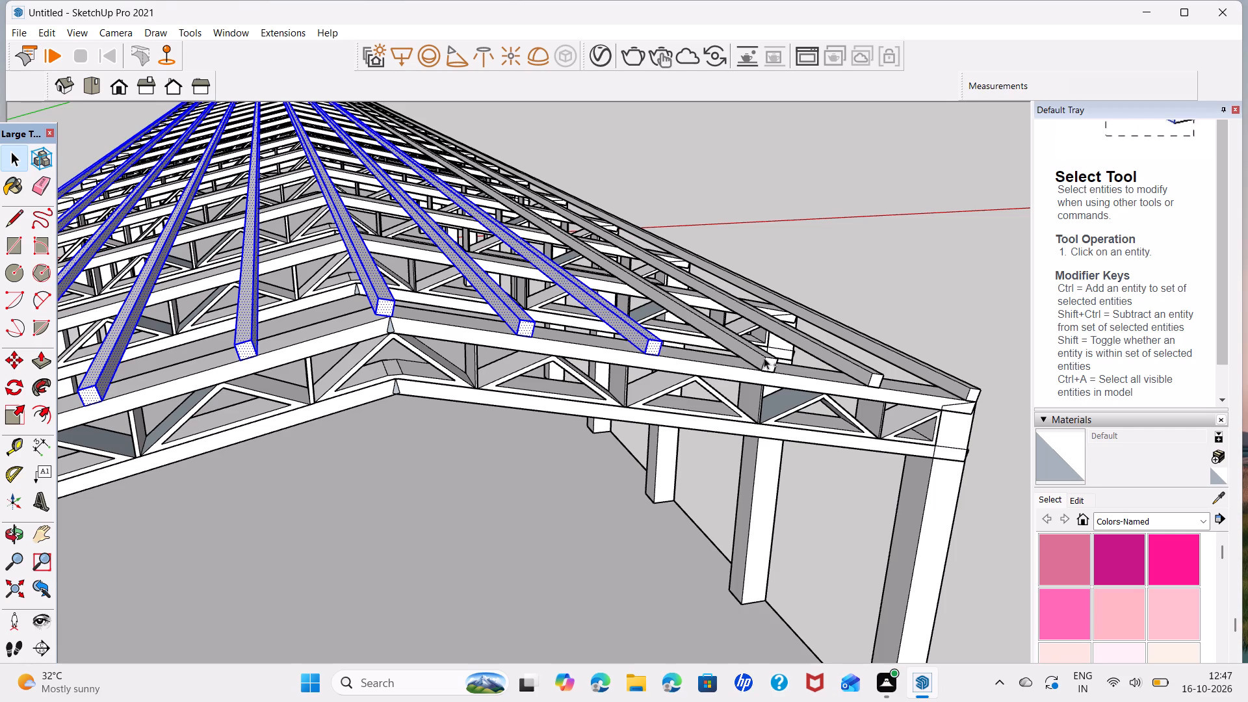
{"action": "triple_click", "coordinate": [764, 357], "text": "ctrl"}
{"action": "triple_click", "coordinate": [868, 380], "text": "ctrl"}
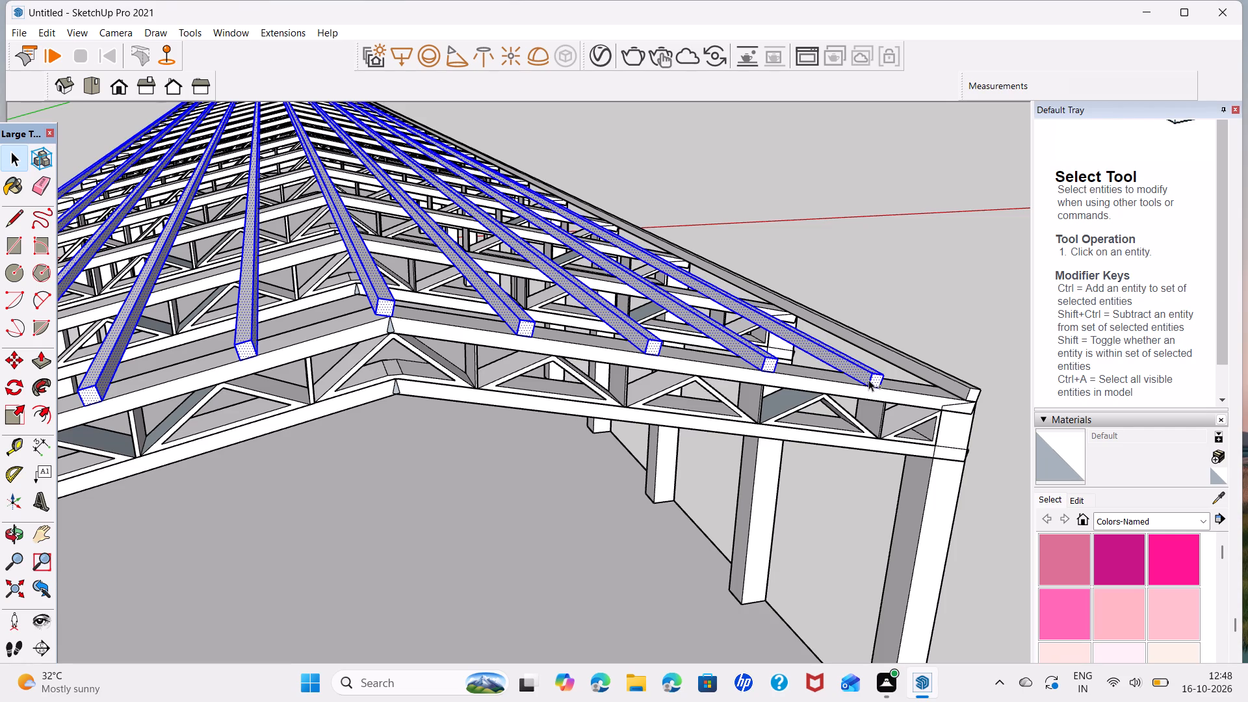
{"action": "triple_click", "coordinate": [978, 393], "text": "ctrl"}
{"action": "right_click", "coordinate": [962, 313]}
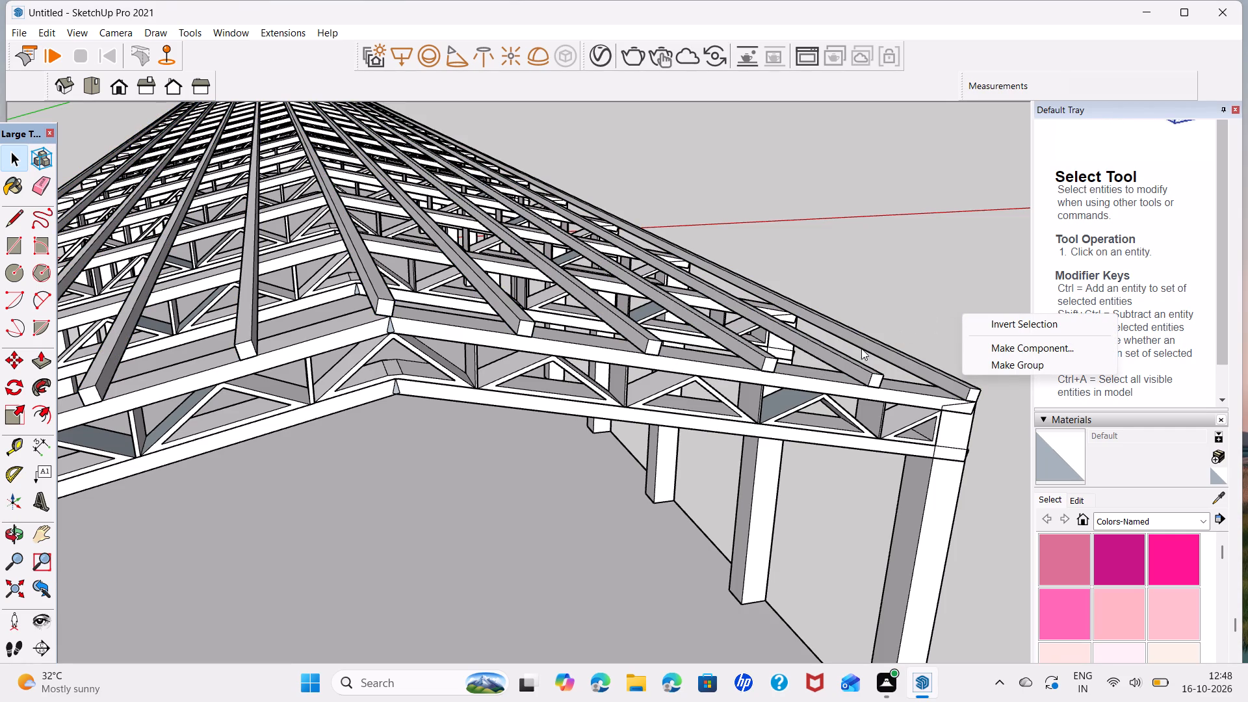
Select all eleven second-building purlins, working back across the ridge from the last eave purlin, and make them one group.
{"action": "triple_click", "coordinate": [961, 387]}
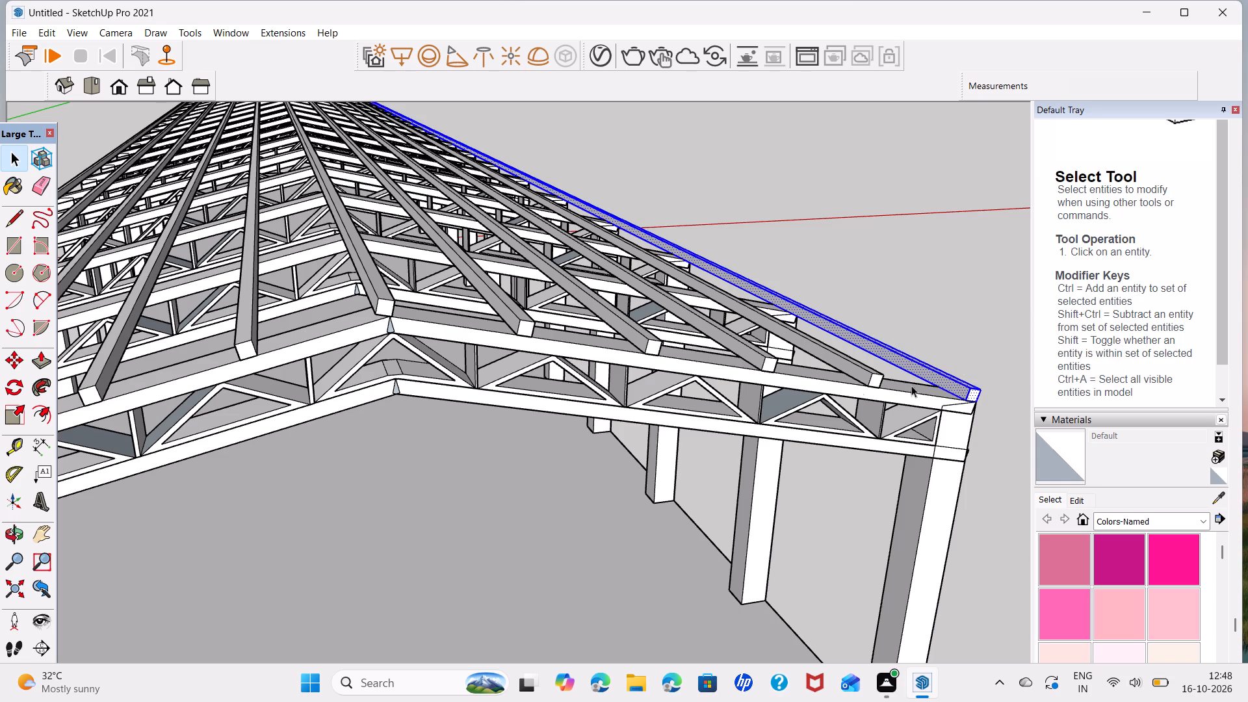
{"action": "triple_click", "coordinate": [872, 374], "text": "ctrl"}
{"action": "triple_click", "coordinate": [774, 363], "text": "ctrl"}
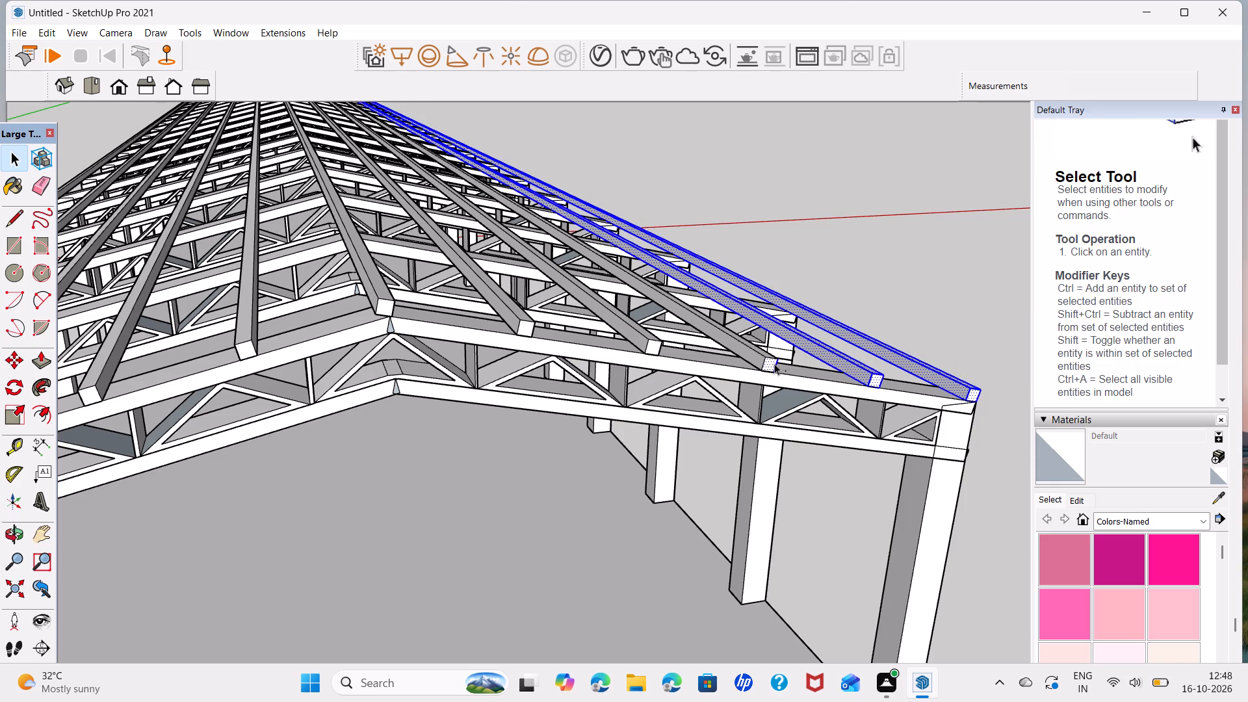
{"action": "triple_click", "coordinate": [643, 343], "text": "ctrl"}
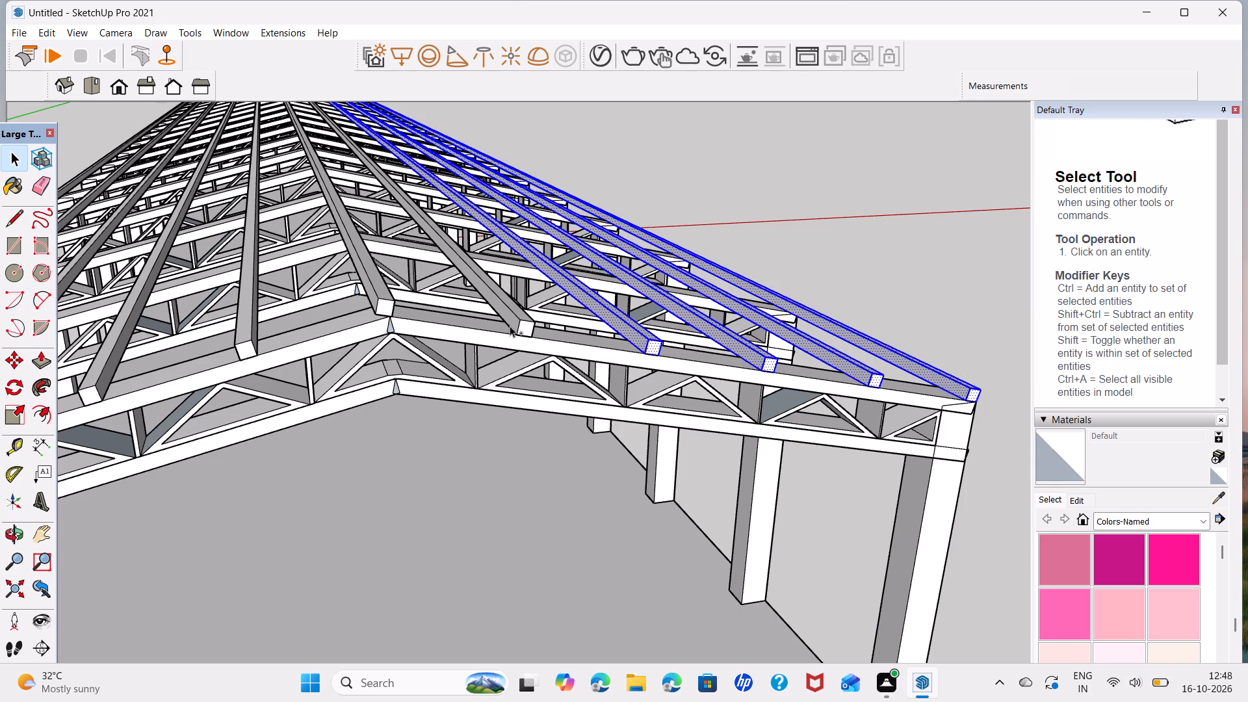
{"action": "triple_click", "coordinate": [523, 318], "text": "ctrl"}
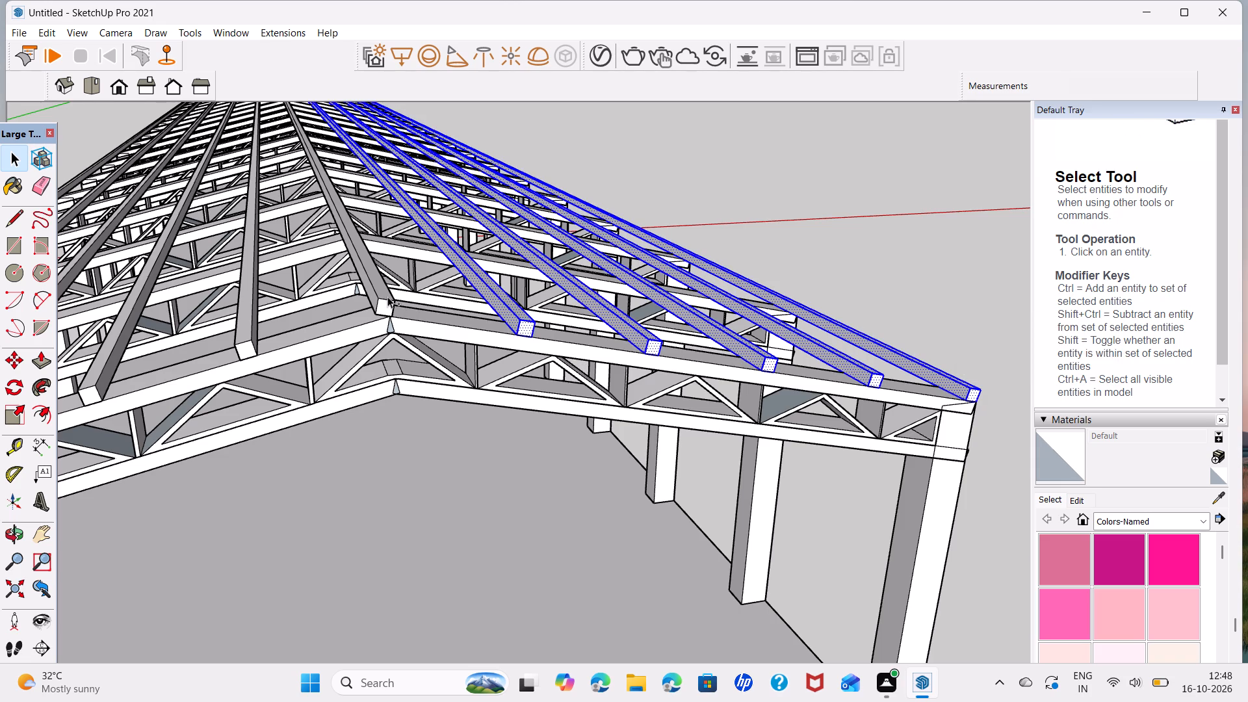
{"action": "triple_click", "coordinate": [387, 296], "text": "ctrl"}
{"action": "triple_click", "coordinate": [248, 337], "text": "ctrl"}
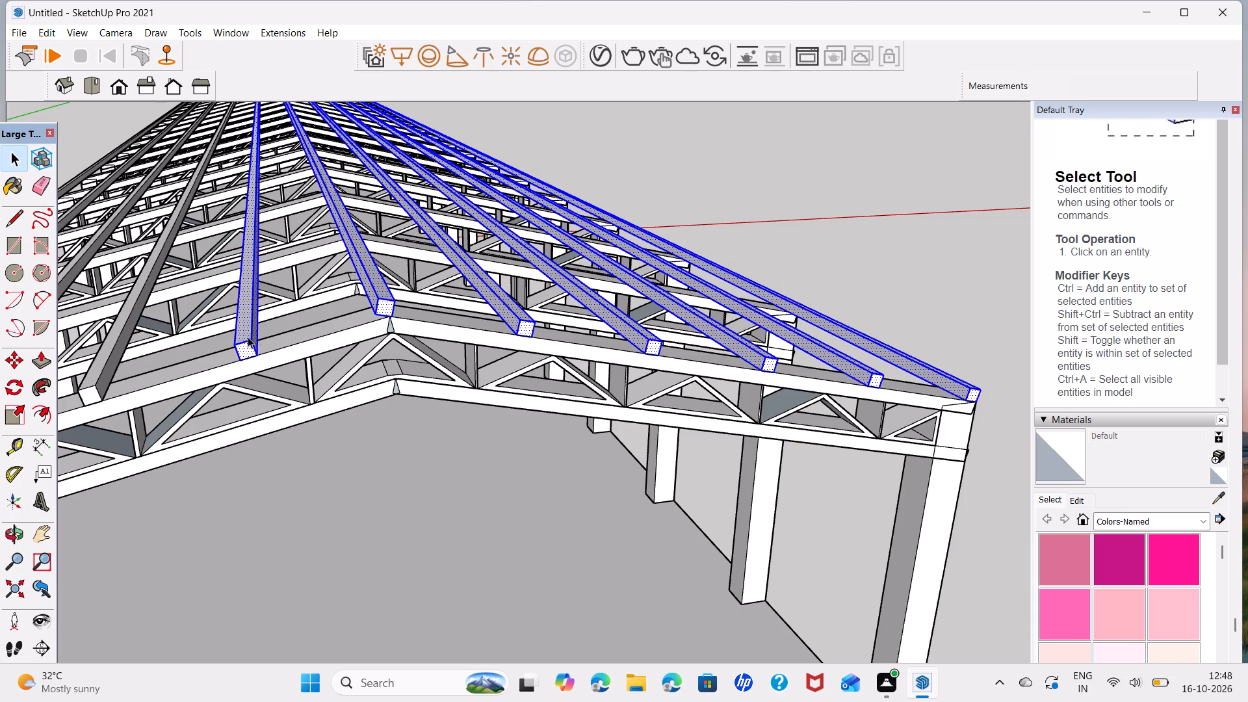
{"action": "middle_click_drag", "start_coordinate": [248, 337], "coordinate": [697, 304]}
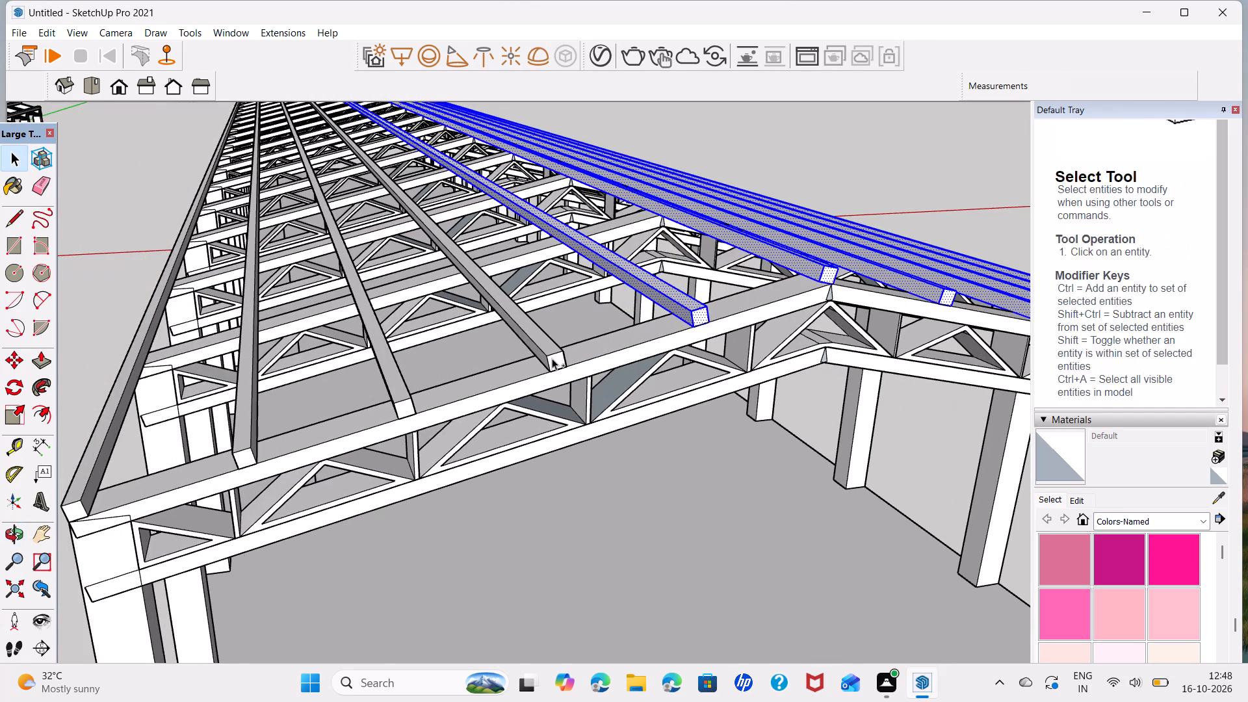
{"action": "triple_click", "coordinate": [552, 358], "text": "ctrl"}
{"action": "triple_click", "coordinate": [398, 409], "text": "ctrl"}
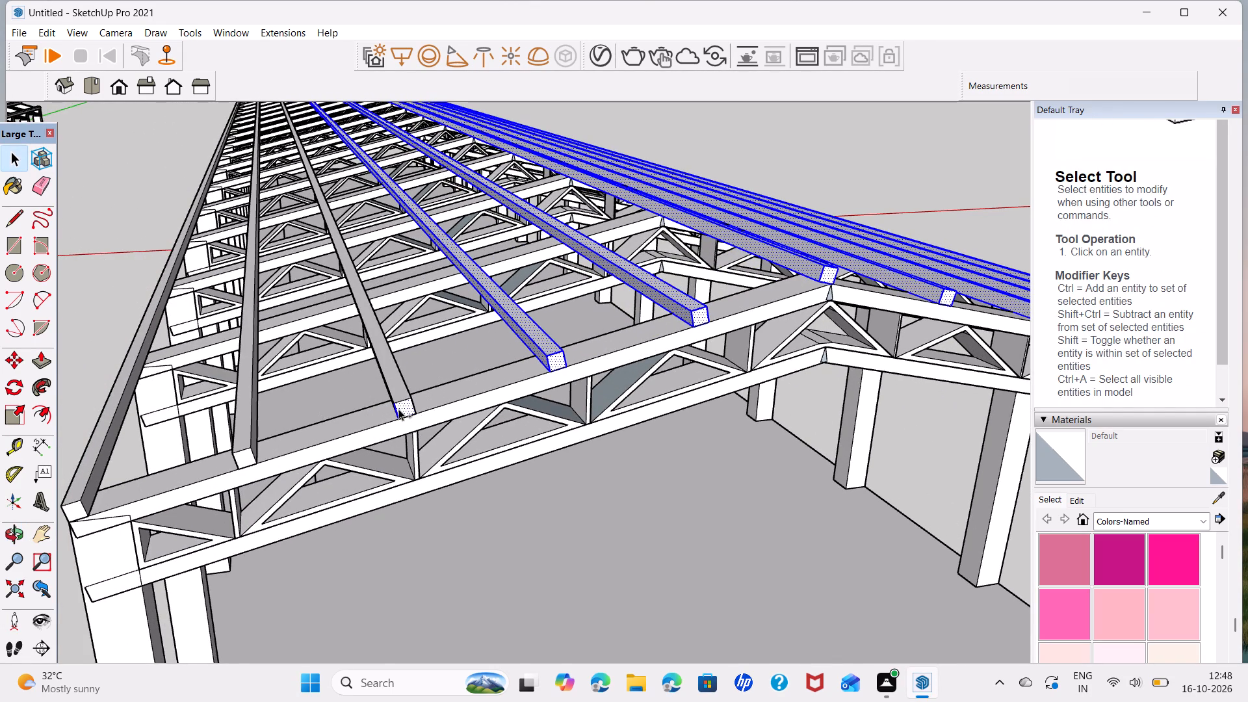
{"action": "triple_click", "coordinate": [240, 445], "text": "ctrl"}
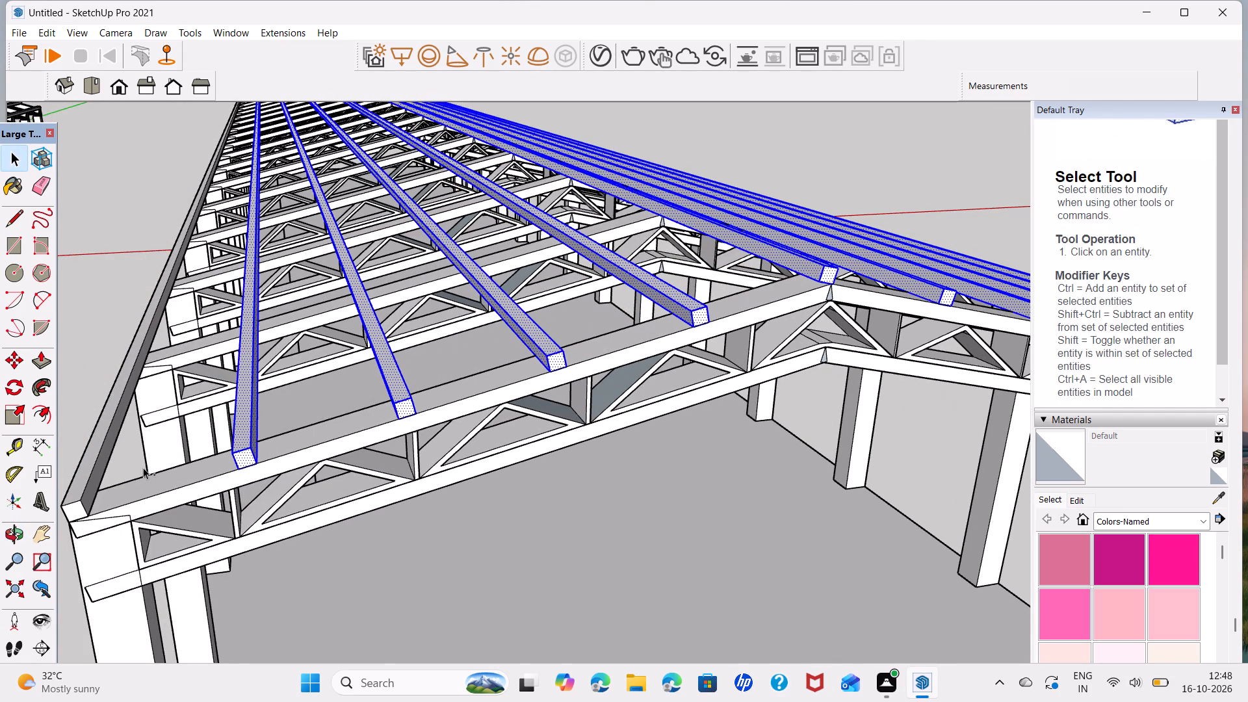
{"action": "triple_click", "coordinate": [77, 508], "text": "ctrl"}
{"action": "right_click", "coordinate": [77, 508], "text": "ctrl"}
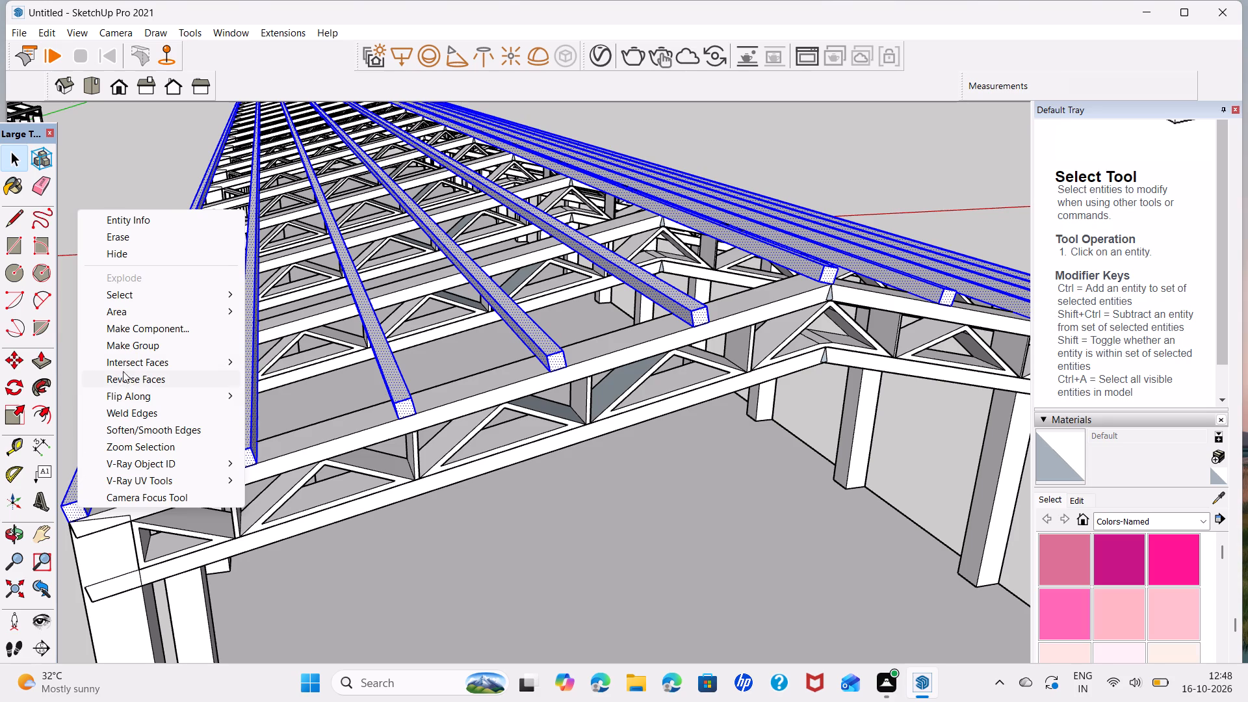
{"action": "left_click", "coordinate": [178, 346]}
{"action": "scroll", "coordinate": [398, 413], "scroll_direction": "down", "scroll_amount": 7}
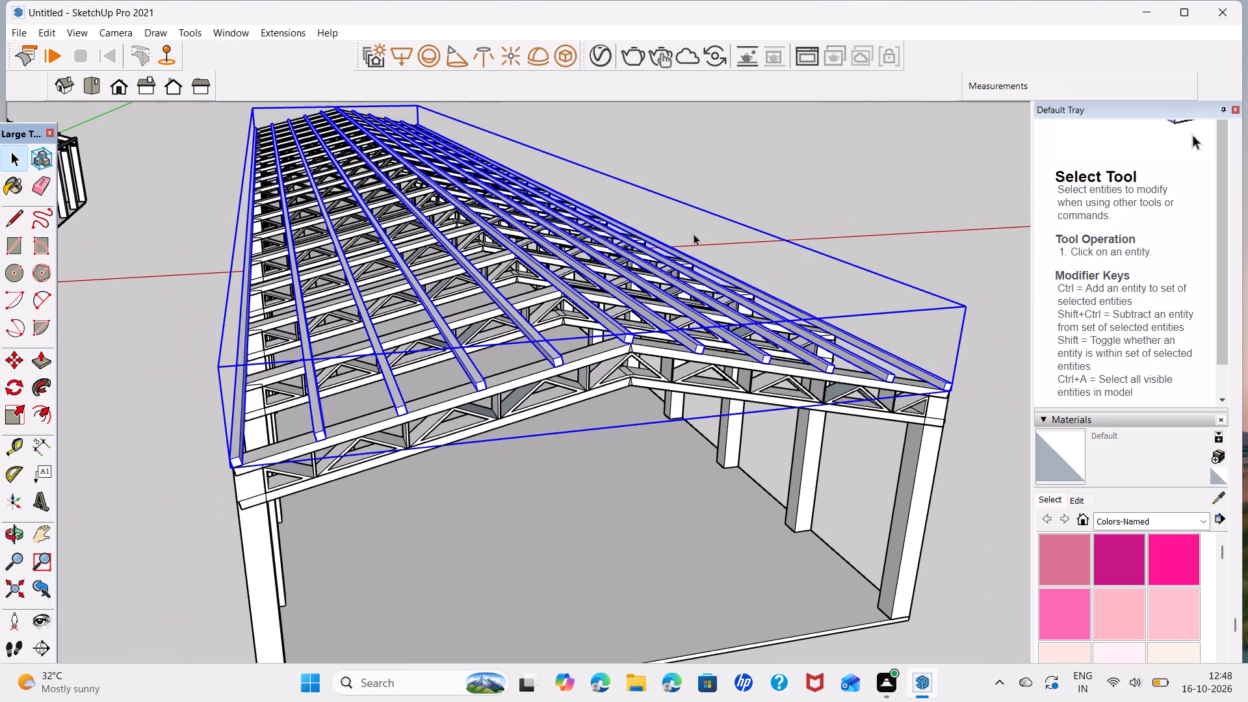
{"action": "left_click", "coordinate": [873, 207]}
Inspect the second building's columns, trusses and purlin ends around its open gable end, closing in on the truss ridge joint.
{"action": "middle_click_drag", "start_coordinate": [628, 466], "coordinate": [443, 380]}
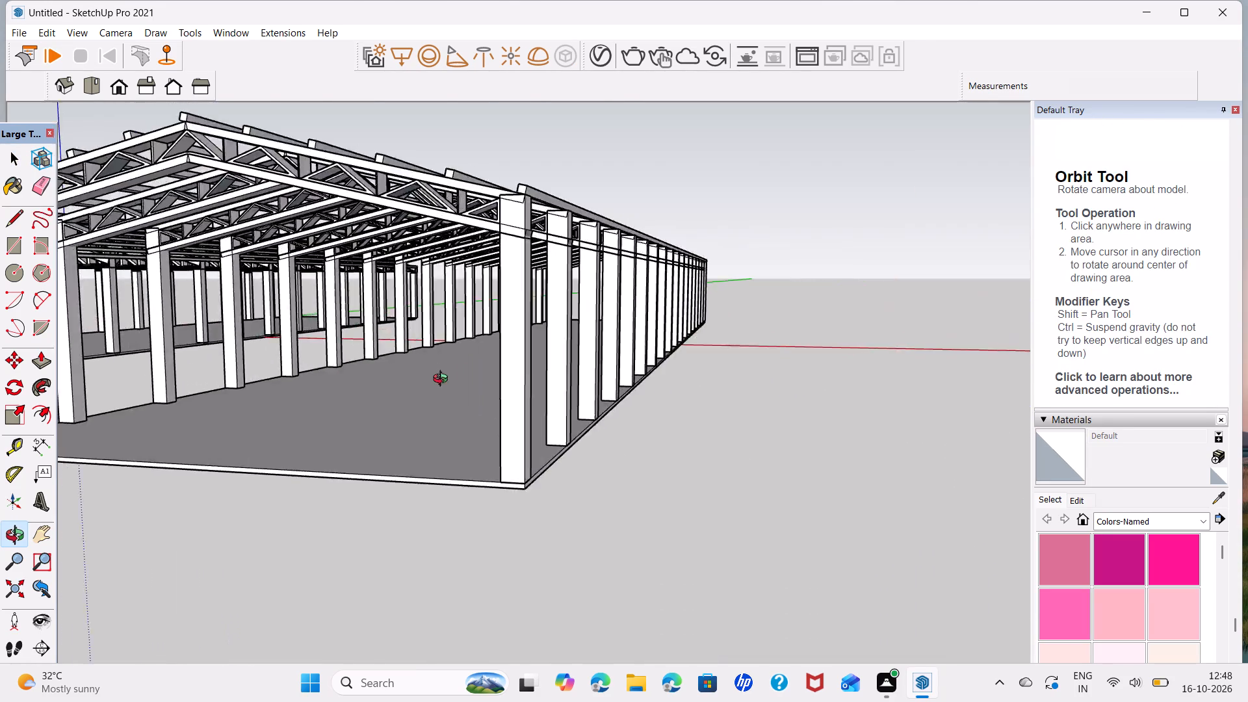
{"action": "middle_click_drag", "start_coordinate": [443, 380], "coordinate": [554, 361]}
{"action": "scroll", "coordinate": [558, 374], "scroll_direction": "down", "scroll_amount": 5}
{"action": "middle_click_drag", "start_coordinate": [469, 375], "coordinate": [465, 411]}
{"action": "scroll", "coordinate": [473, 365], "scroll_direction": "up", "scroll_amount": 2}
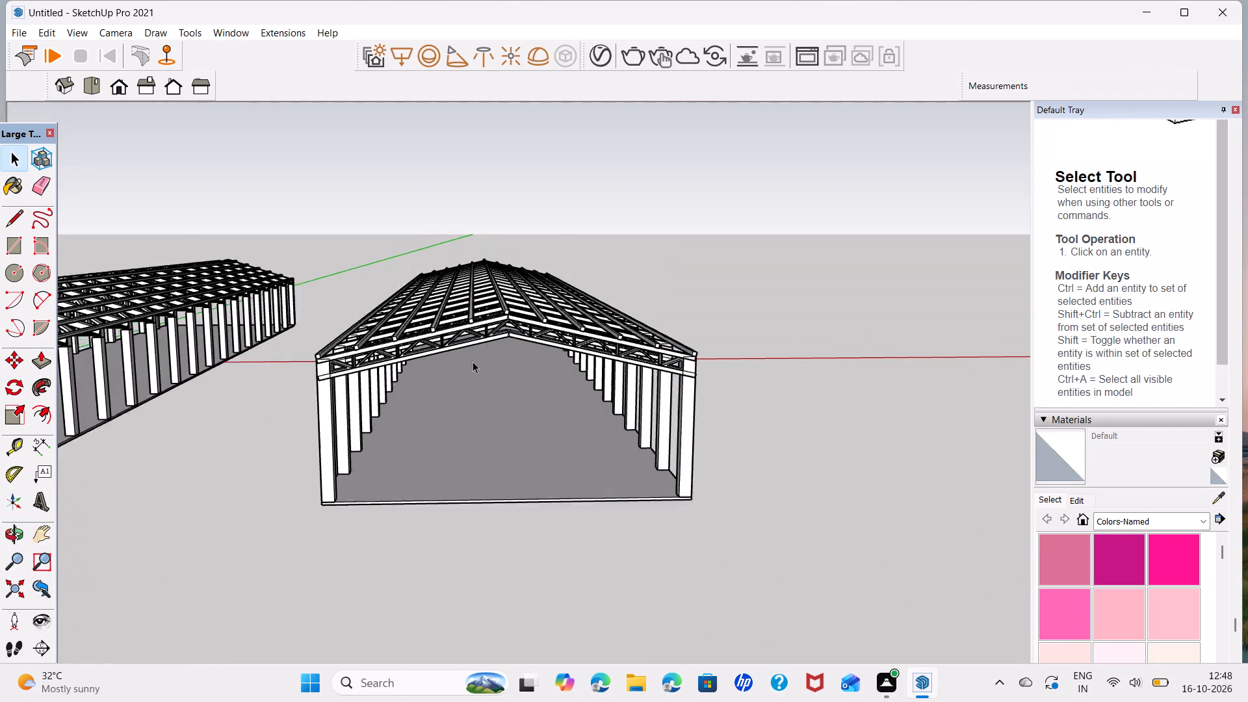
{"action": "scroll", "coordinate": [473, 361], "scroll_direction": "up", "scroll_amount": 3}
{"action": "scroll", "coordinate": [452, 346], "scroll_direction": "down", "scroll_amount": 1}
{"action": "middle_click_drag", "start_coordinate": [427, 346], "coordinate": [558, 331]}
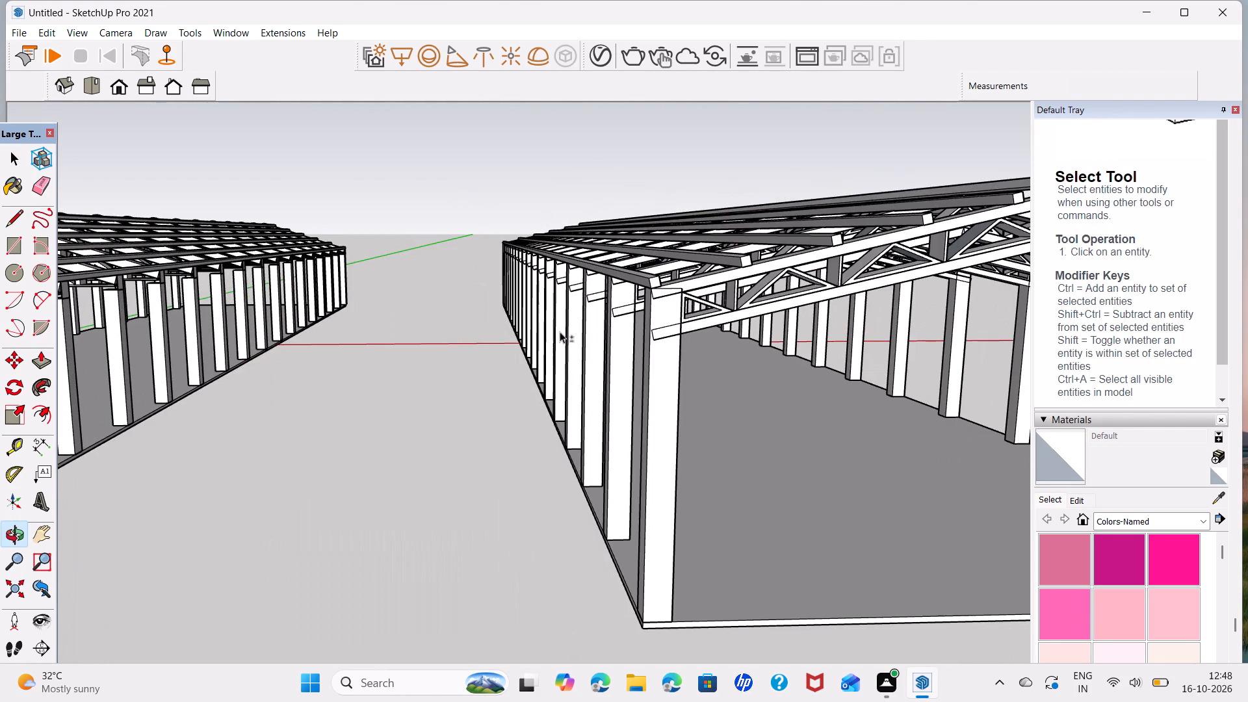
{"action": "scroll", "coordinate": [560, 331], "scroll_direction": "down", "scroll_amount": 2}
{"action": "middle_click_drag", "start_coordinate": [600, 378], "coordinate": [415, 347]}
{"action": "scroll", "coordinate": [705, 211], "scroll_direction": "up", "scroll_amount": 2}
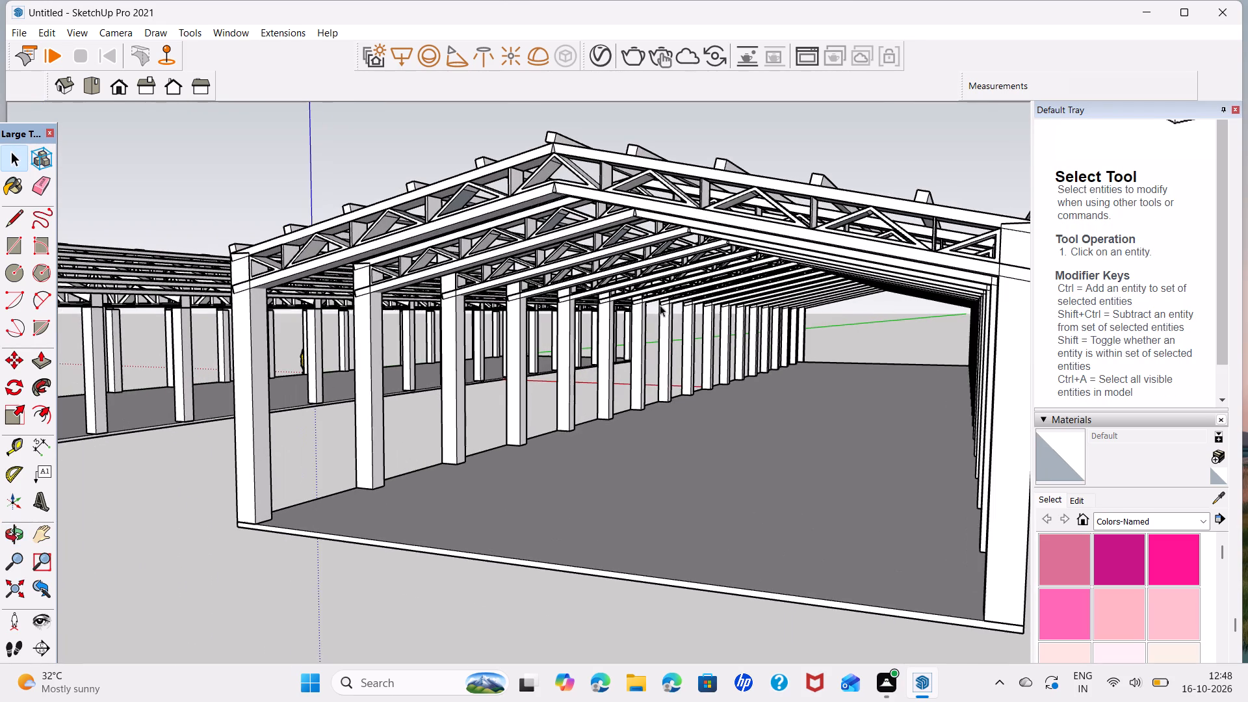
{"action": "middle_click_drag", "start_coordinate": [560, 349], "coordinate": [702, 387]}
{"action": "middle_click_drag", "start_coordinate": [785, 355], "coordinate": [649, 335]}
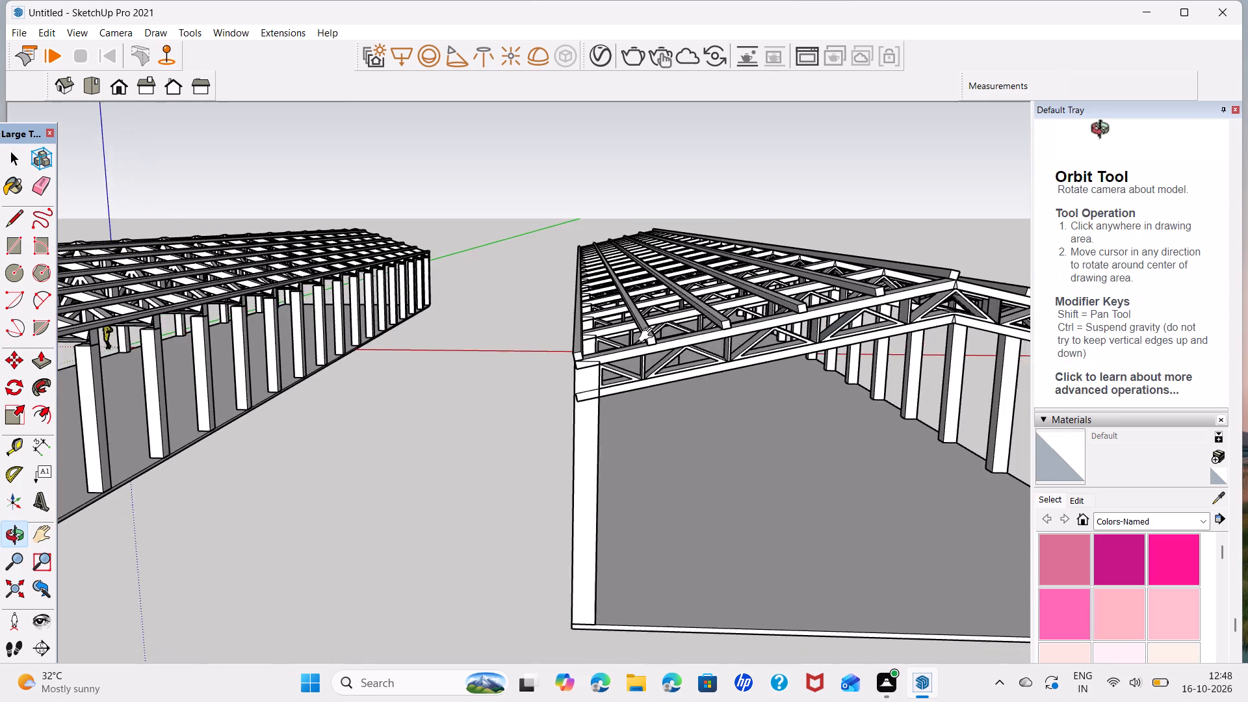
{"action": "middle_click_drag", "start_coordinate": [649, 335], "coordinate": [222, 302]}
{"action": "scroll", "coordinate": [447, 272], "scroll_direction": "up", "scroll_amount": 3}
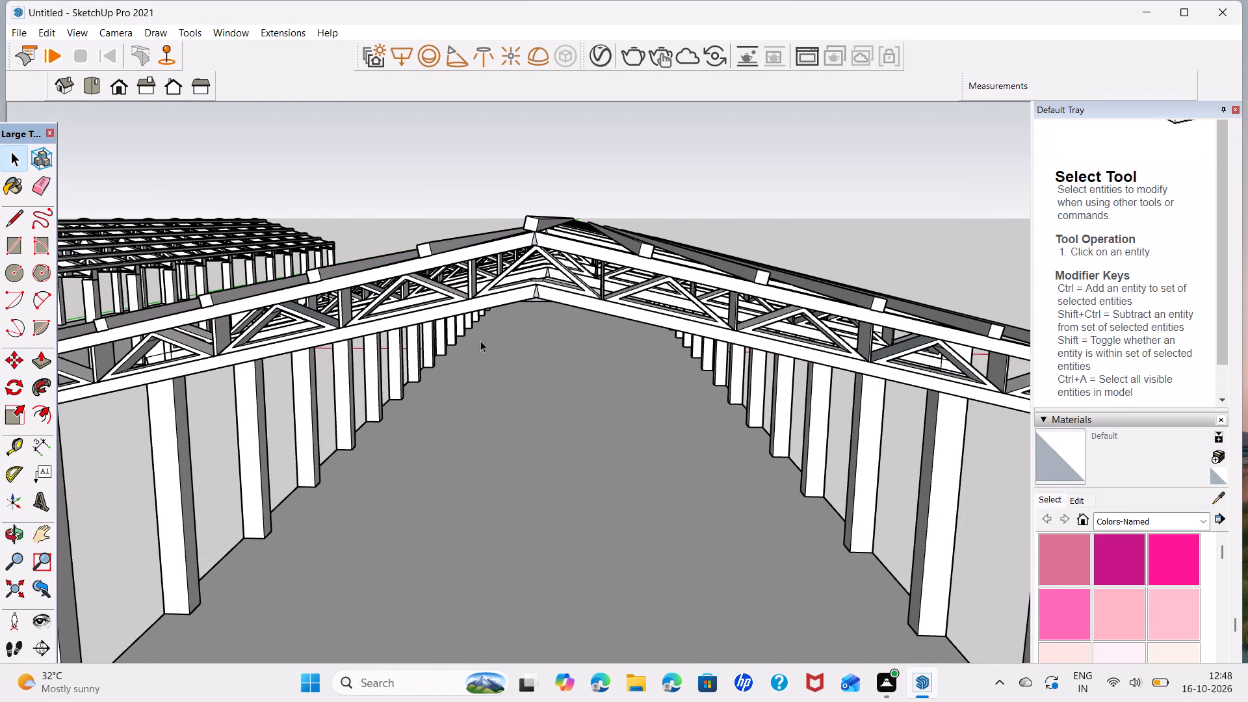
{"action": "middle_click_drag", "start_coordinate": [484, 348], "coordinate": [592, 312]}
{"action": "middle_click_drag", "start_coordinate": [623, 266], "coordinate": [492, 336], "text": "shift"}
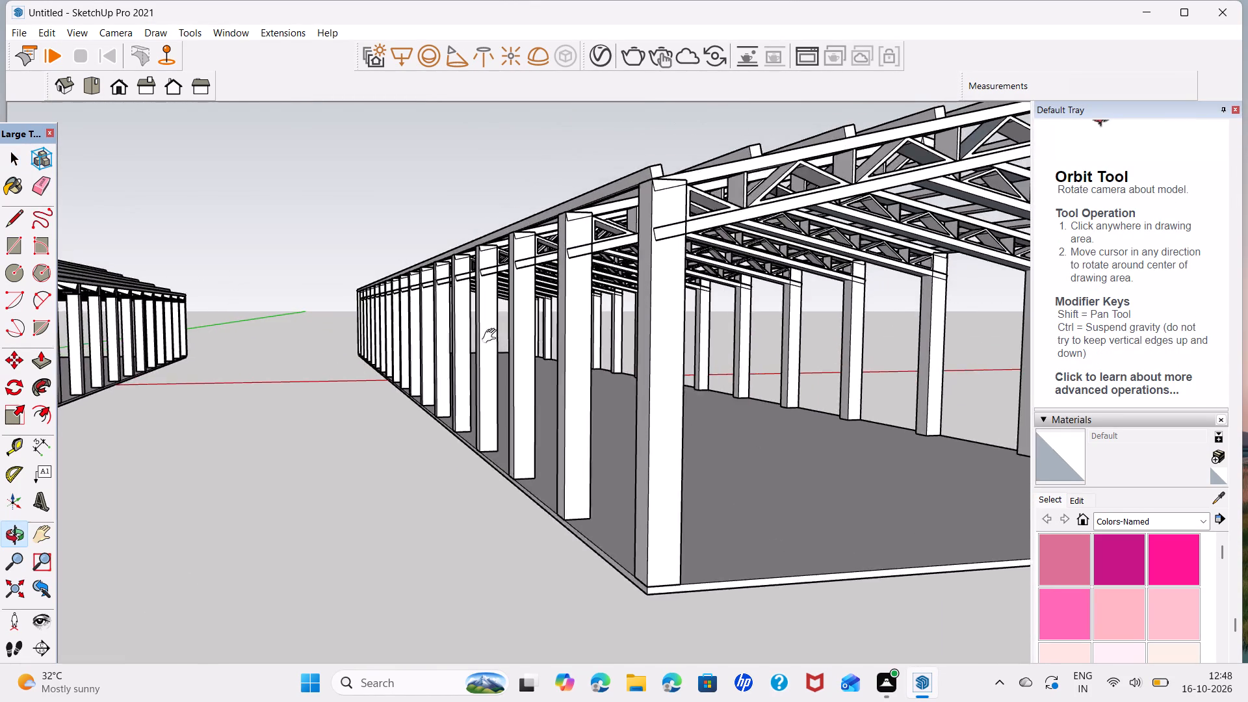
{"action": "middle_click_drag", "start_coordinate": [492, 336], "coordinate": [391, 369], "text": "shift"}
{"action": "middle_click_drag", "start_coordinate": [575, 325], "coordinate": [565, 328]}
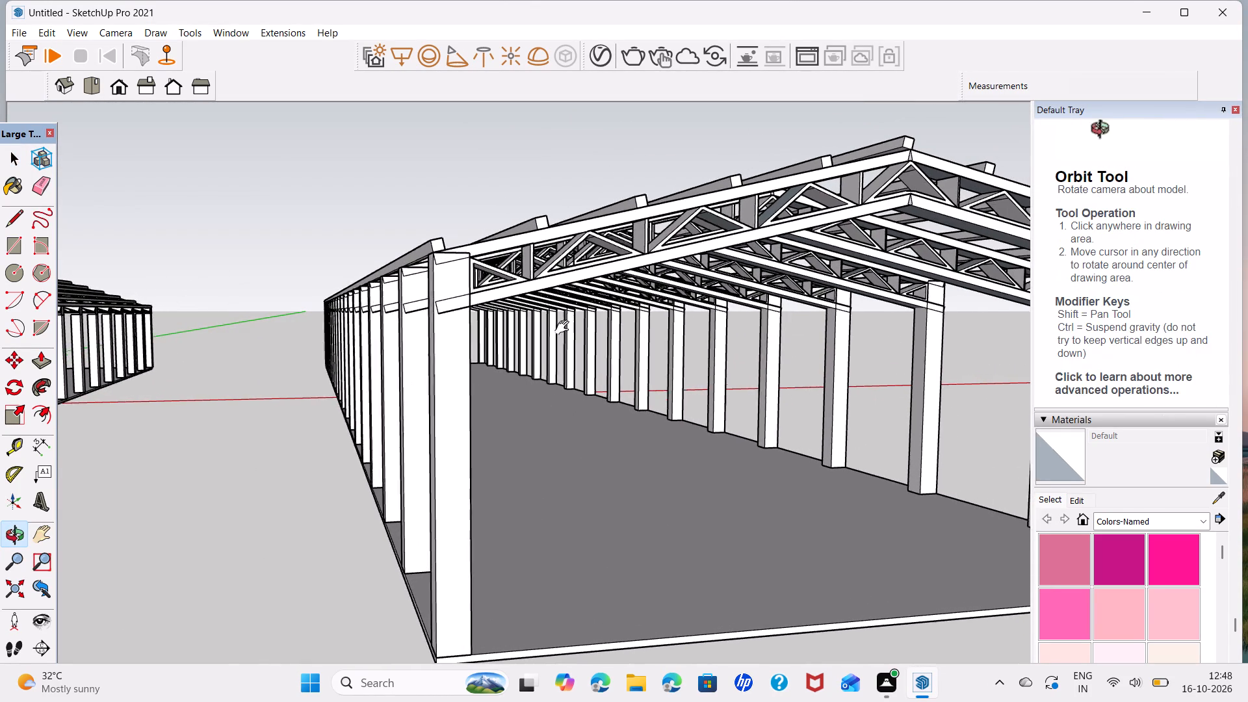
{"action": "middle_click_drag", "start_coordinate": [565, 328], "coordinate": [487, 328]}
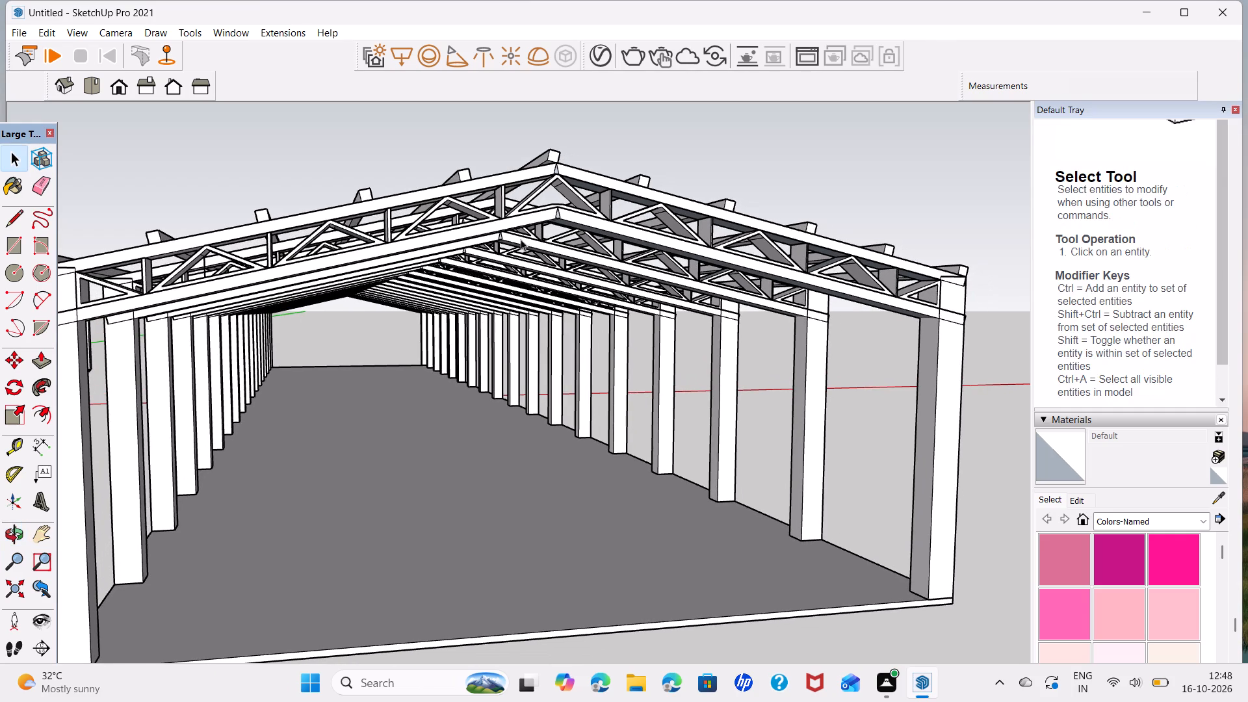
{"action": "scroll", "coordinate": [527, 208], "scroll_direction": "up", "scroll_amount": 5}
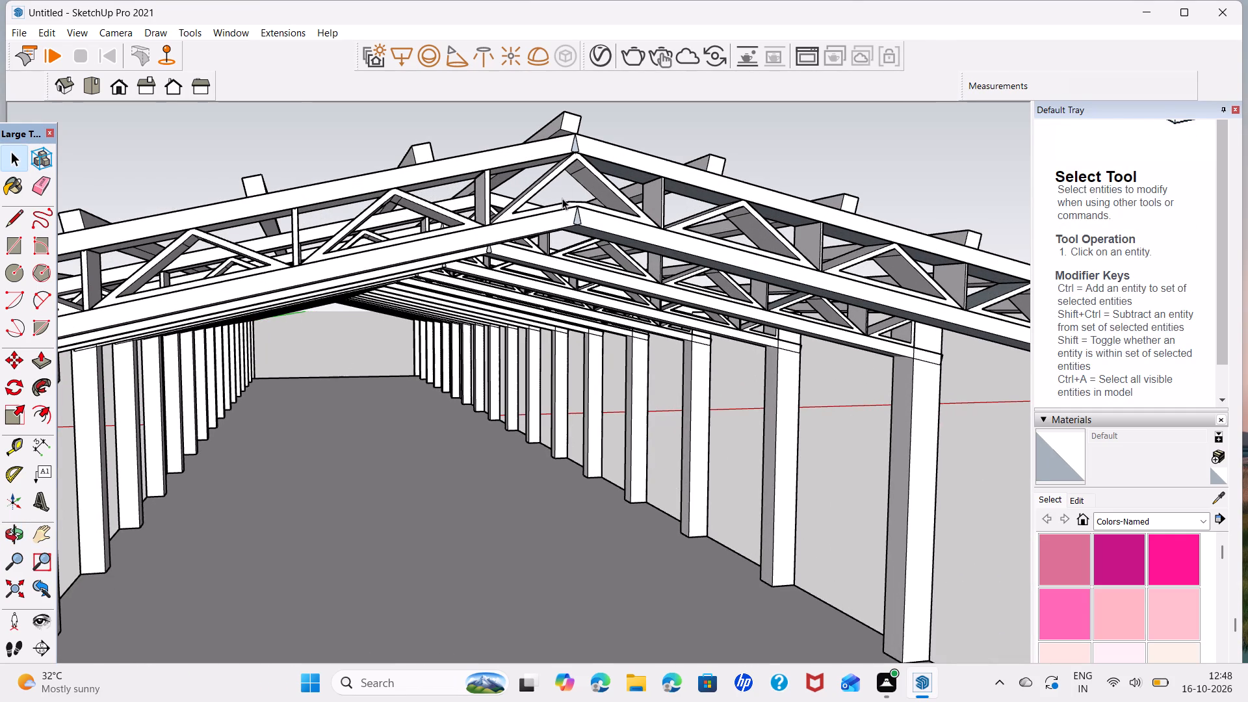
{"action": "scroll", "coordinate": [583, 174], "scroll_direction": "up", "scroll_amount": 4}
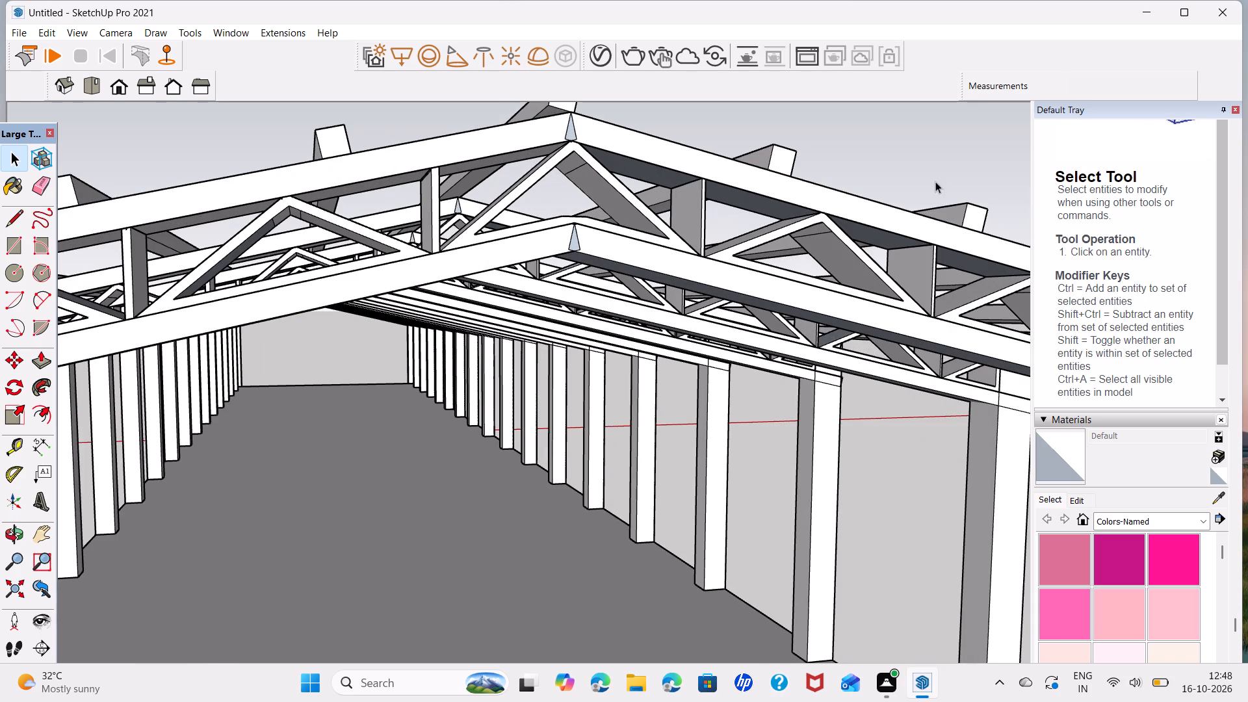
{"action": "scroll", "coordinate": [651, 324], "scroll_direction": "down", "scroll_amount": 4}
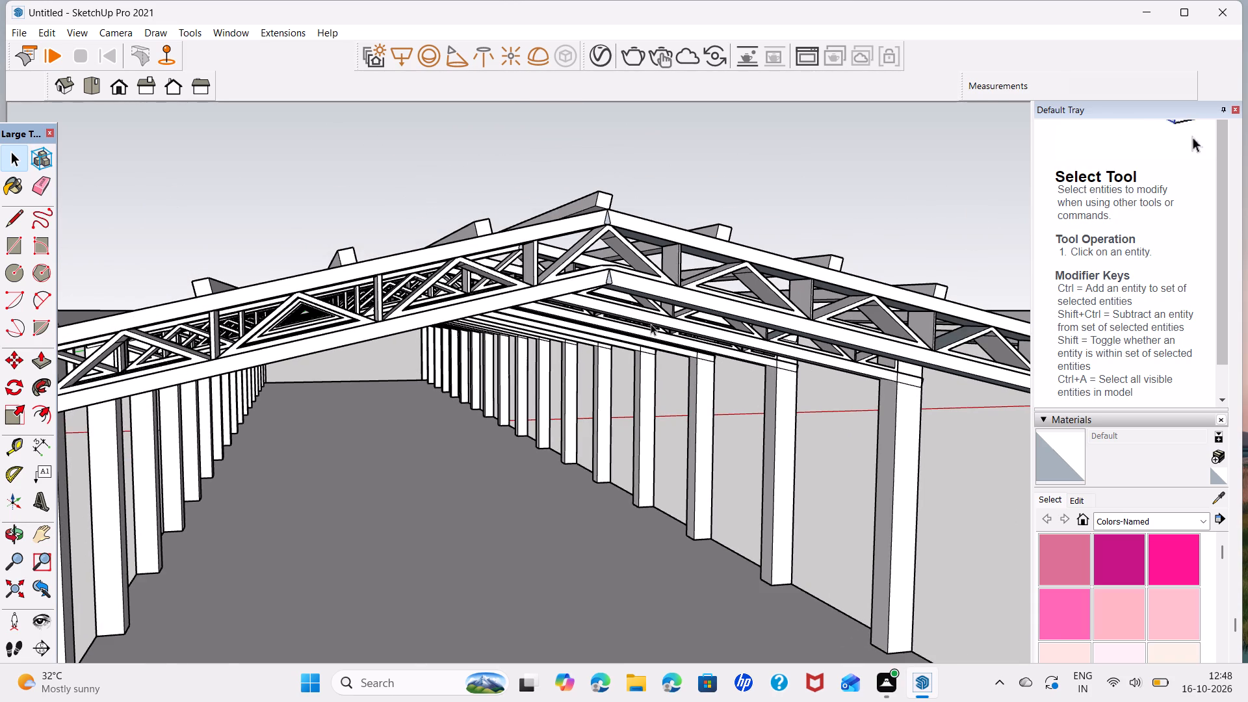
Examine the open gable ends, trusses and purlins of the building frames from both sides and from above.
{"action": "scroll", "coordinate": [448, 322], "scroll_direction": "down", "scroll_amount": 5}
{"action": "scroll", "coordinate": [186, 356], "scroll_direction": "down", "scroll_amount": 5}
{"action": "middle_click_drag", "start_coordinate": [122, 337], "coordinate": [269, 325], "text": "shift"}
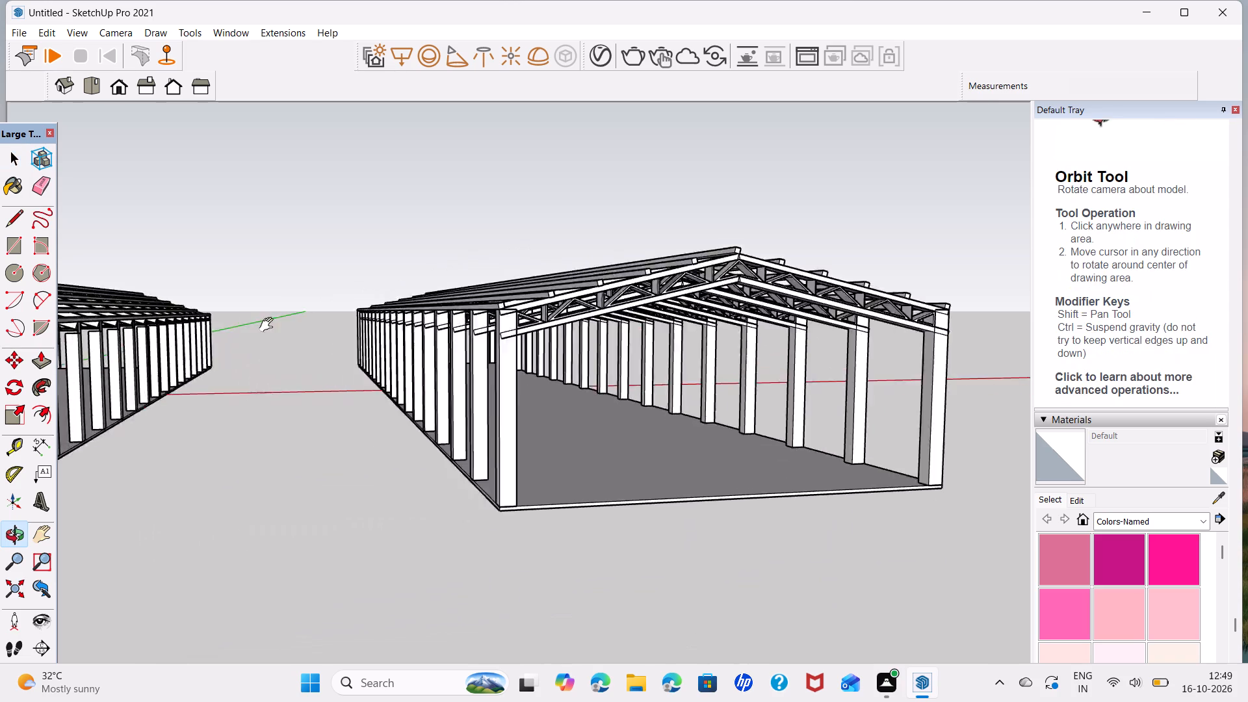
{"action": "middle_click_drag", "start_coordinate": [269, 325], "coordinate": [496, 330], "text": "shift"}
{"action": "scroll", "coordinate": [690, 306], "scroll_direction": "up", "scroll_amount": 4}
{"action": "middle_click_drag", "start_coordinate": [742, 339], "coordinate": [575, 220]}
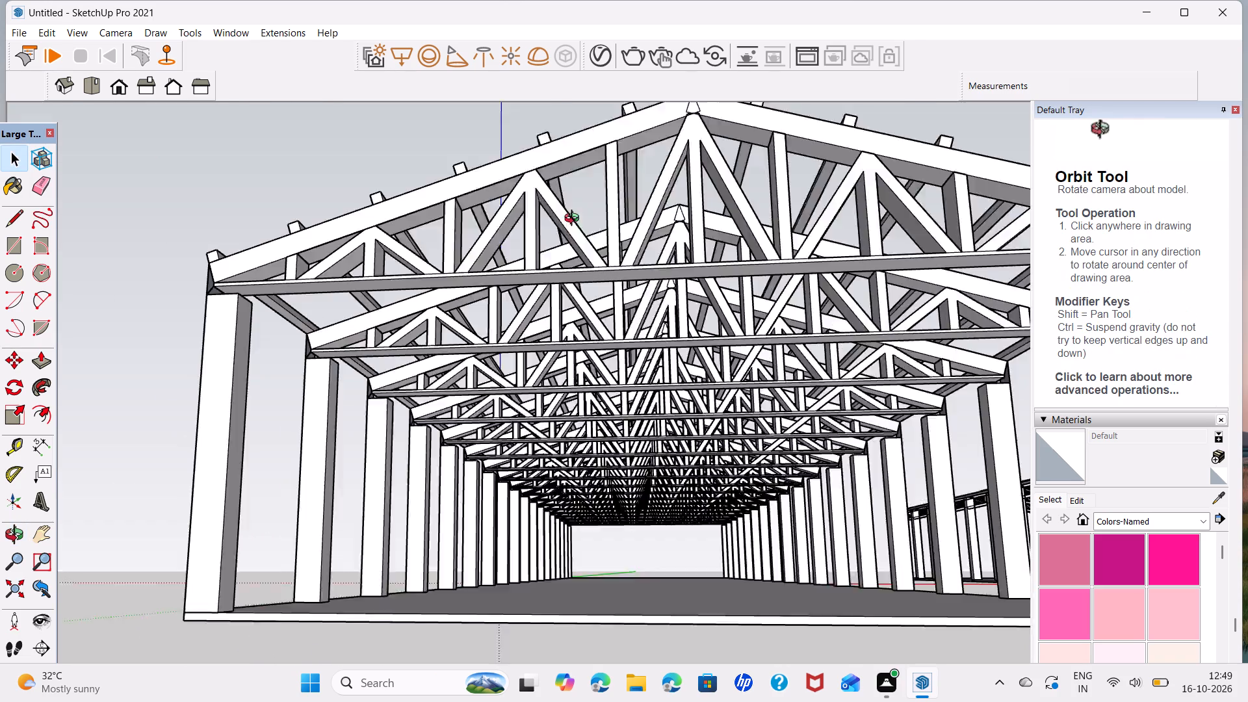
{"action": "middle_click_drag", "start_coordinate": [575, 220], "coordinate": [435, 299]}
{"action": "scroll", "coordinate": [435, 299], "scroll_direction": "down", "scroll_amount": 11}
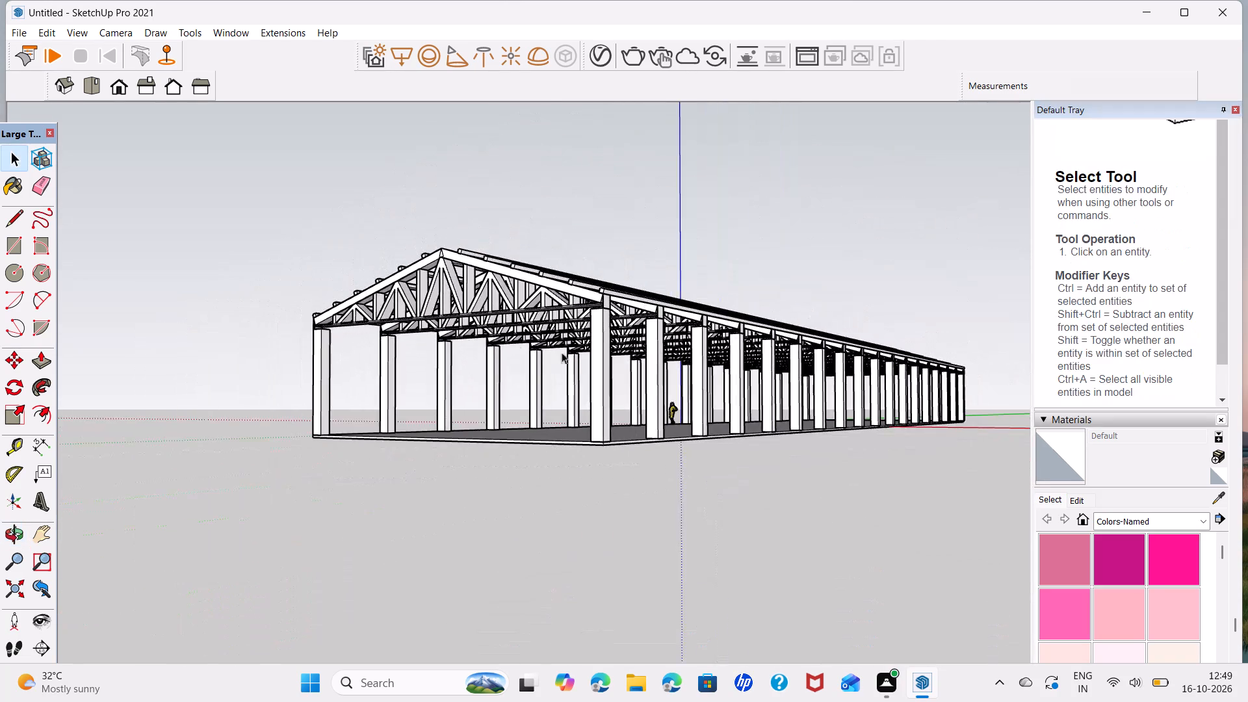
{"action": "middle_click_drag", "start_coordinate": [662, 352], "coordinate": [147, 416], "text": "shift"}
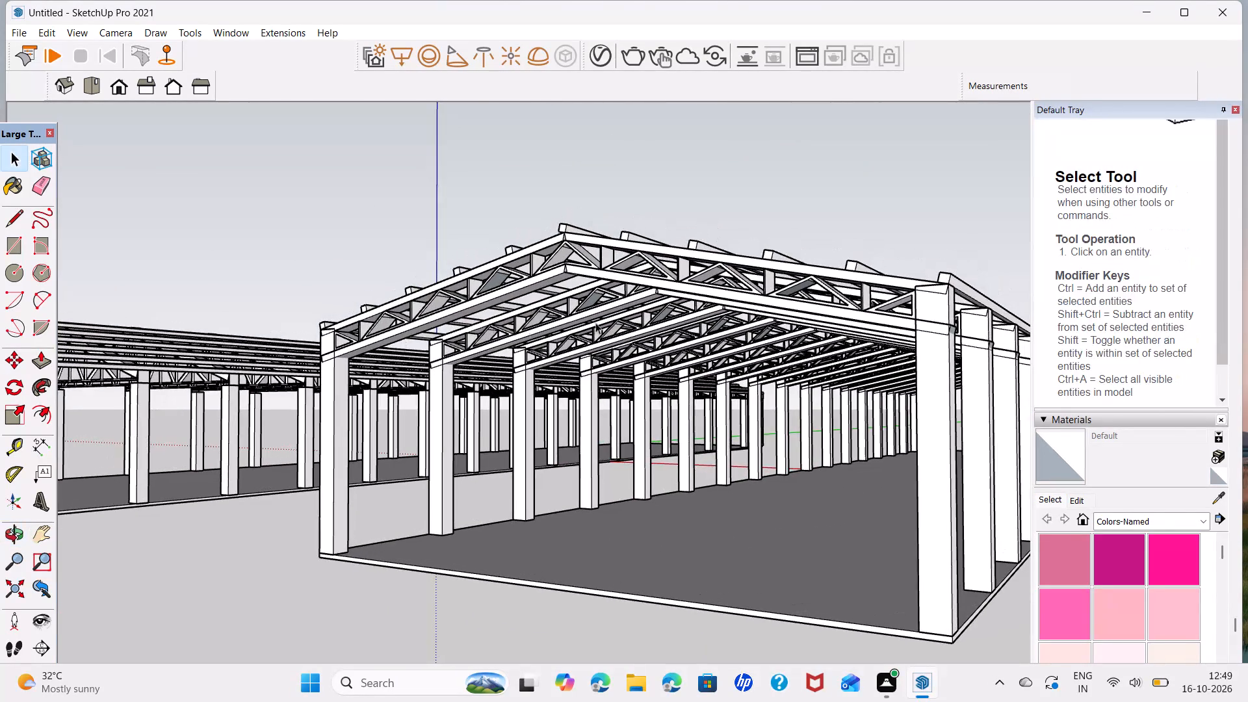
{"action": "scroll", "coordinate": [642, 298], "scroll_direction": "up", "scroll_amount": 5}
{"action": "middle_click_drag", "start_coordinate": [651, 337], "coordinate": [616, 384]}
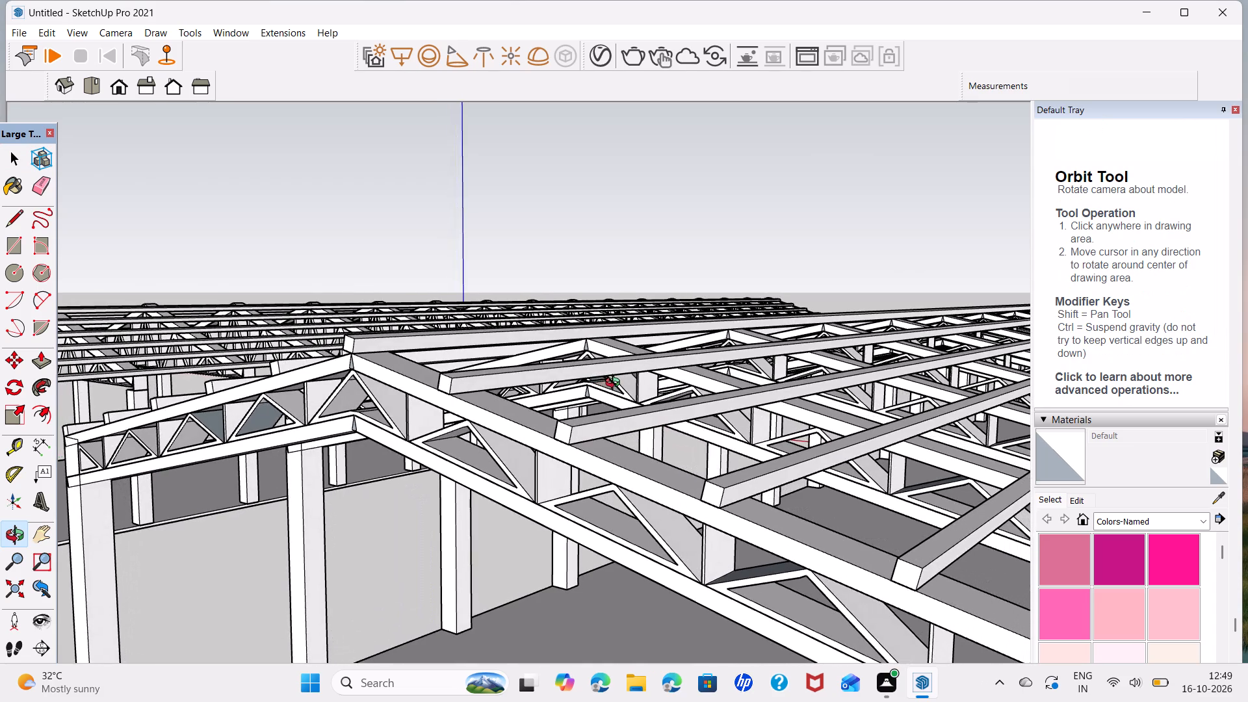
{"action": "middle_click_drag", "start_coordinate": [616, 384], "coordinate": [606, 384]}
{"action": "scroll", "coordinate": [606, 384], "scroll_direction": "down", "scroll_amount": 4}
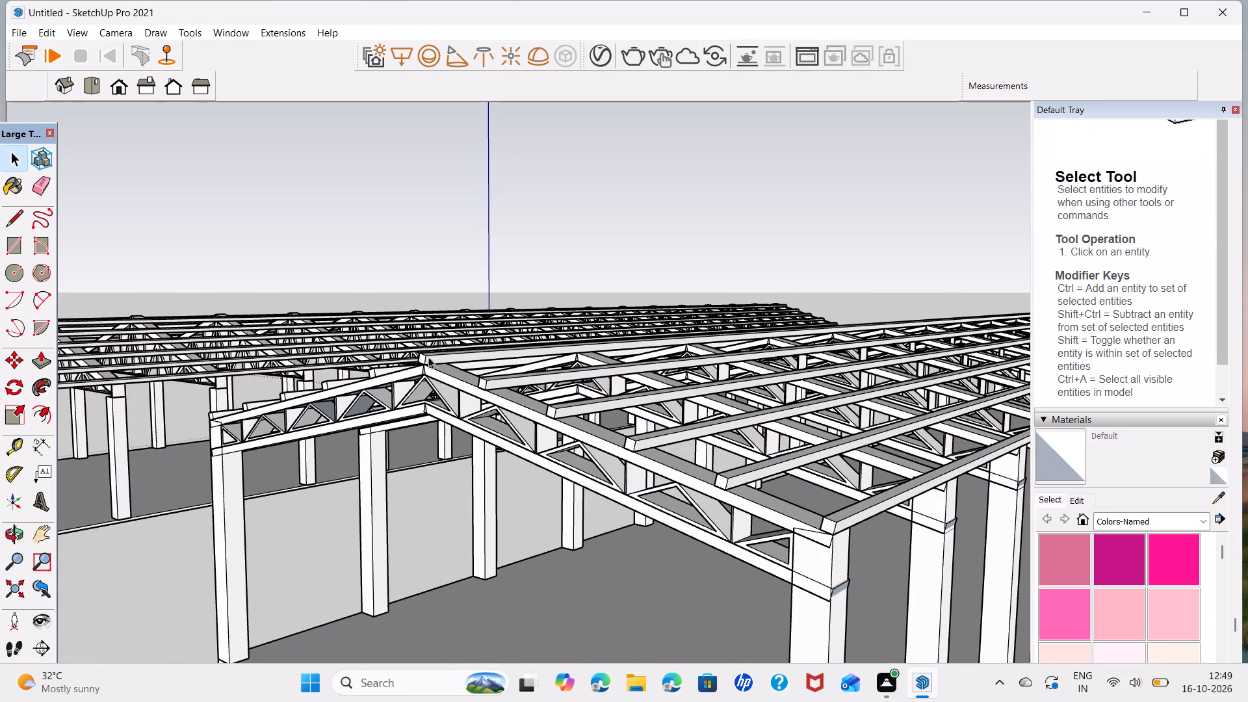
Draw an 11' 2" by 10" rectangle on the floor between the corner column and the next column along the building's long side.
{"action": "middle_click_drag", "start_coordinate": [534, 423], "coordinate": [451, 203]}
{"action": "middle_click_drag", "start_coordinate": [807, 572], "coordinate": [730, 497], "text": "shift"}
{"action": "middle_click_drag", "start_coordinate": [723, 543], "coordinate": [622, 632]}
{"action": "middle_click_drag", "start_coordinate": [611, 592], "coordinate": [586, 504], "text": "shift"}
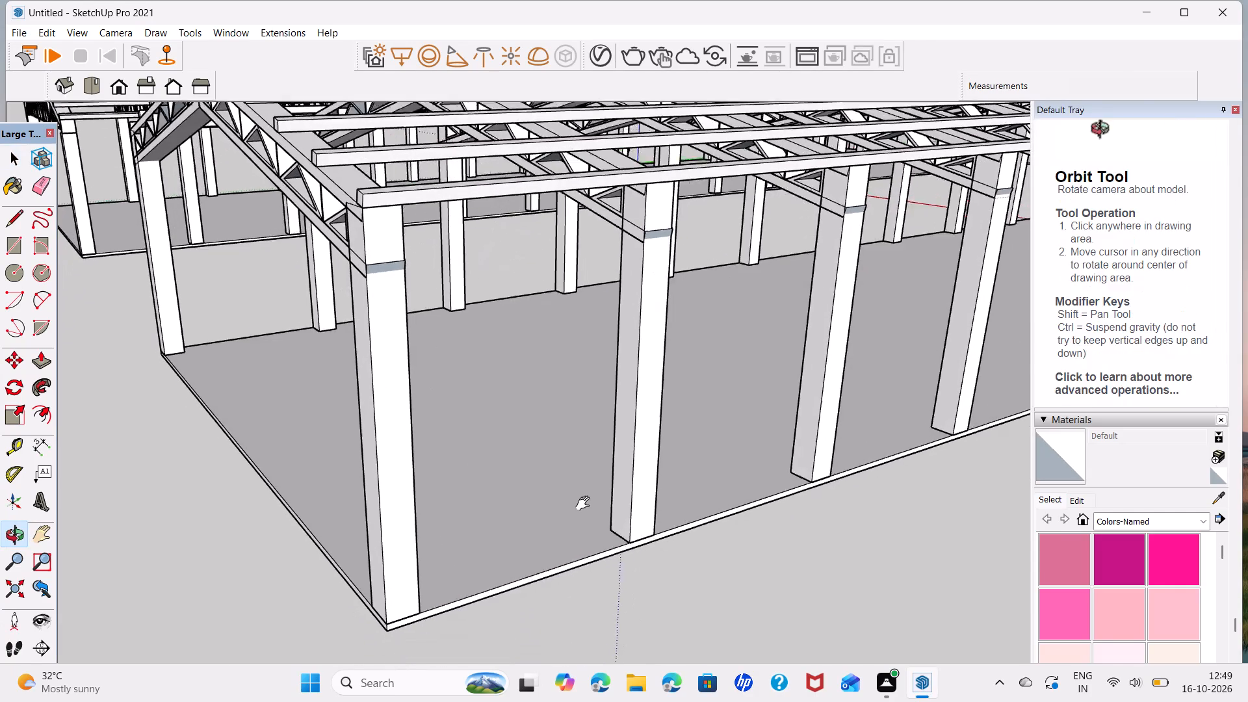
{"action": "middle_click_drag", "start_coordinate": [586, 504], "coordinate": [573, 452], "text": "shift"}
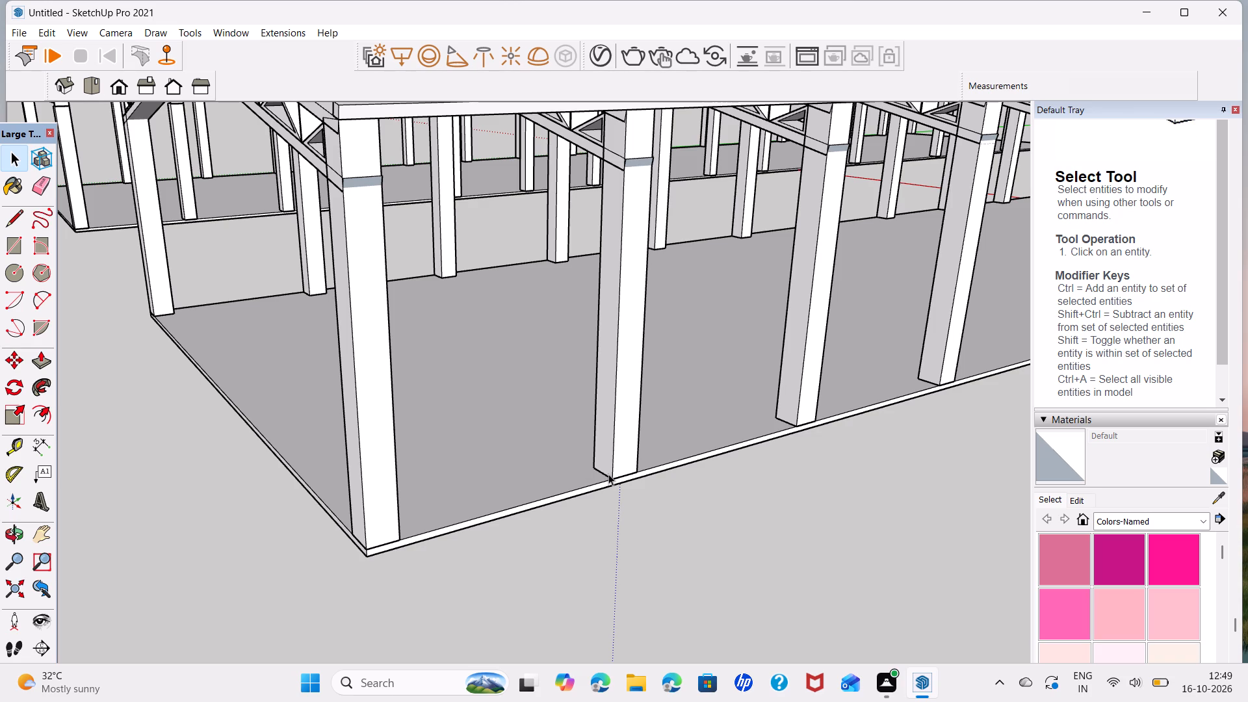
{"action": "middle_click_drag", "start_coordinate": [492, 455], "coordinate": [546, 518]}
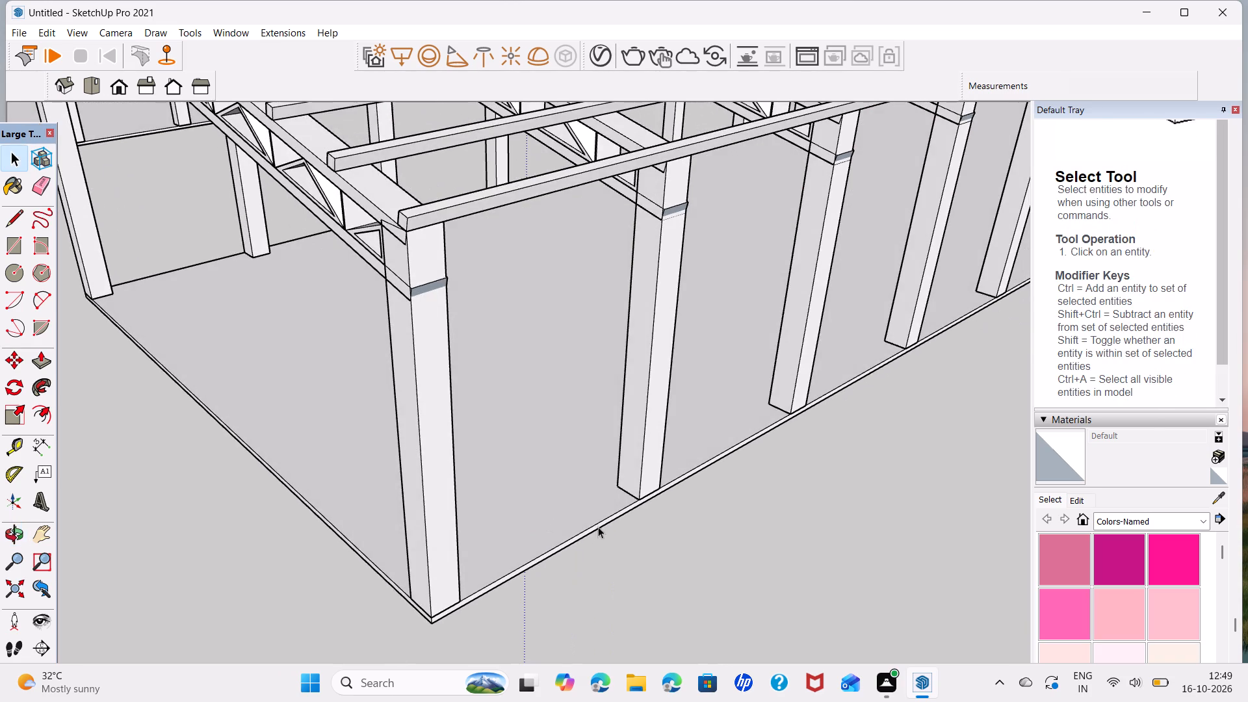
{"action": "scroll", "coordinate": [595, 521], "scroll_direction": "up", "scroll_amount": 4}
{"action": "middle_click_drag", "start_coordinate": [595, 523], "coordinate": [641, 559]}
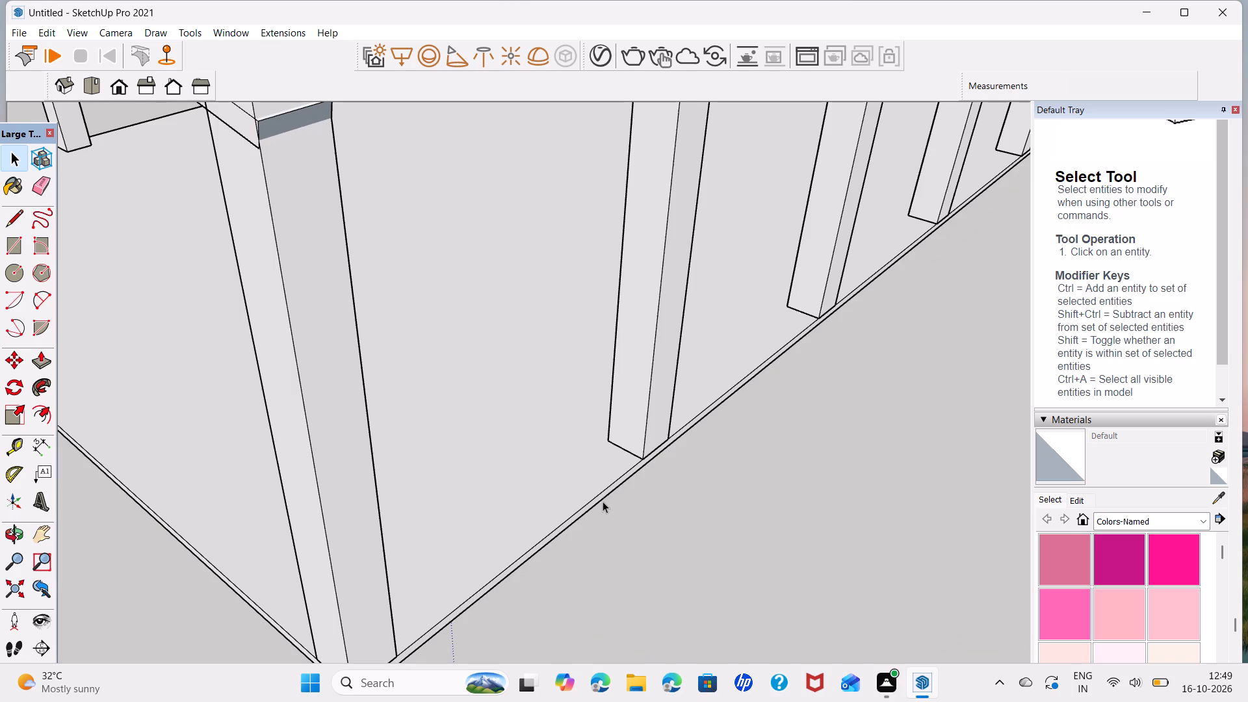
{"action": "key", "text": "r"}
{"action": "left_click", "coordinate": [607, 442]}
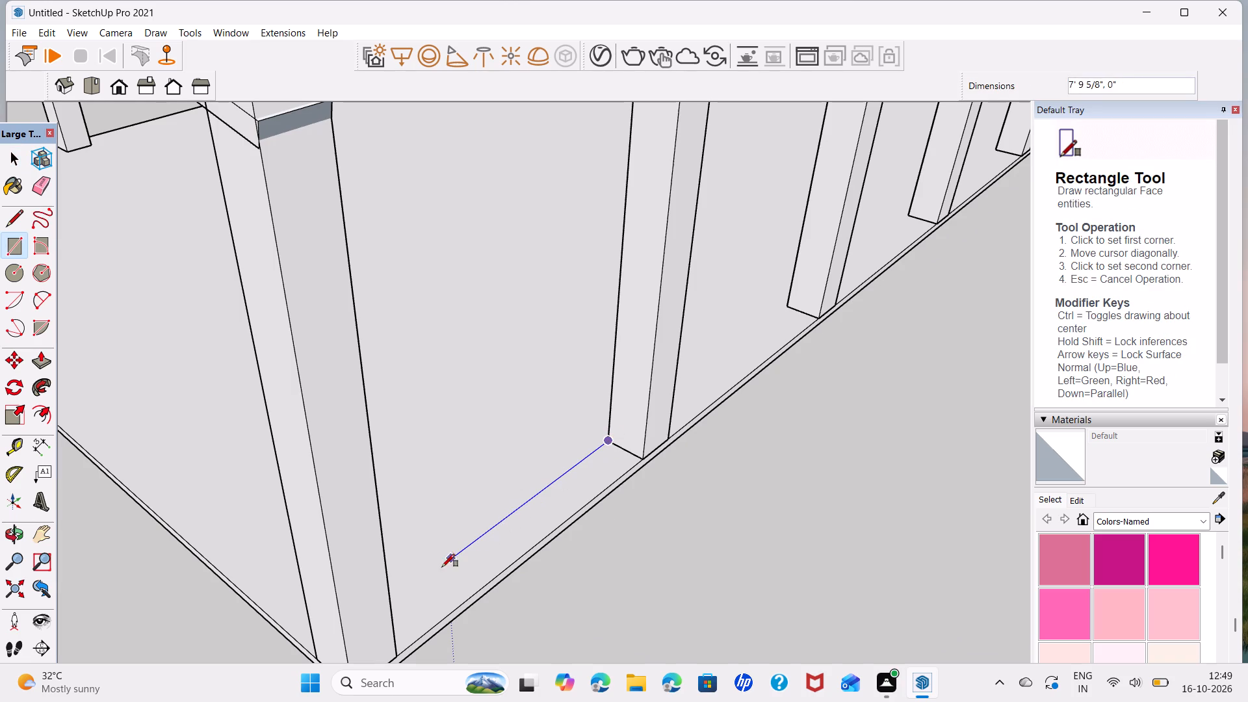
{"action": "middle_click_drag", "start_coordinate": [429, 586], "coordinate": [100, 602]}
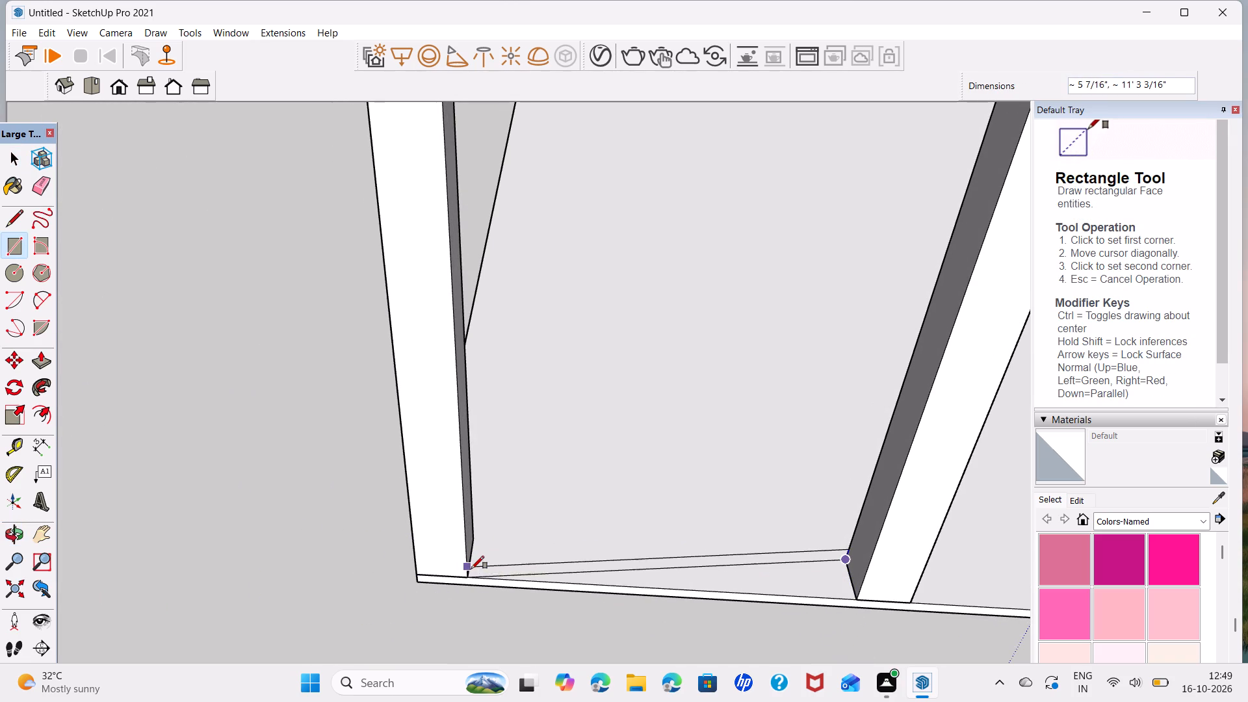
{"action": "scroll", "coordinate": [471, 567], "scroll_direction": "up", "scroll_amount": 2}
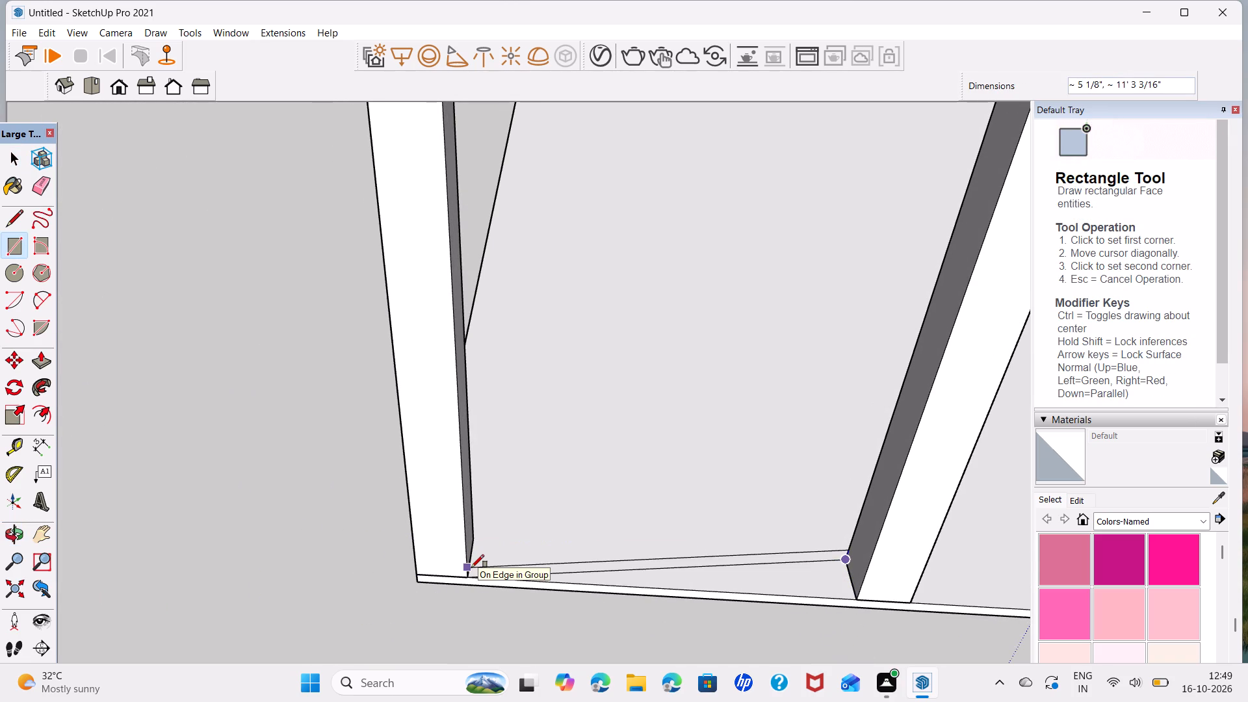
{"action": "scroll", "coordinate": [471, 567], "scroll_direction": "up", "scroll_amount": 9}
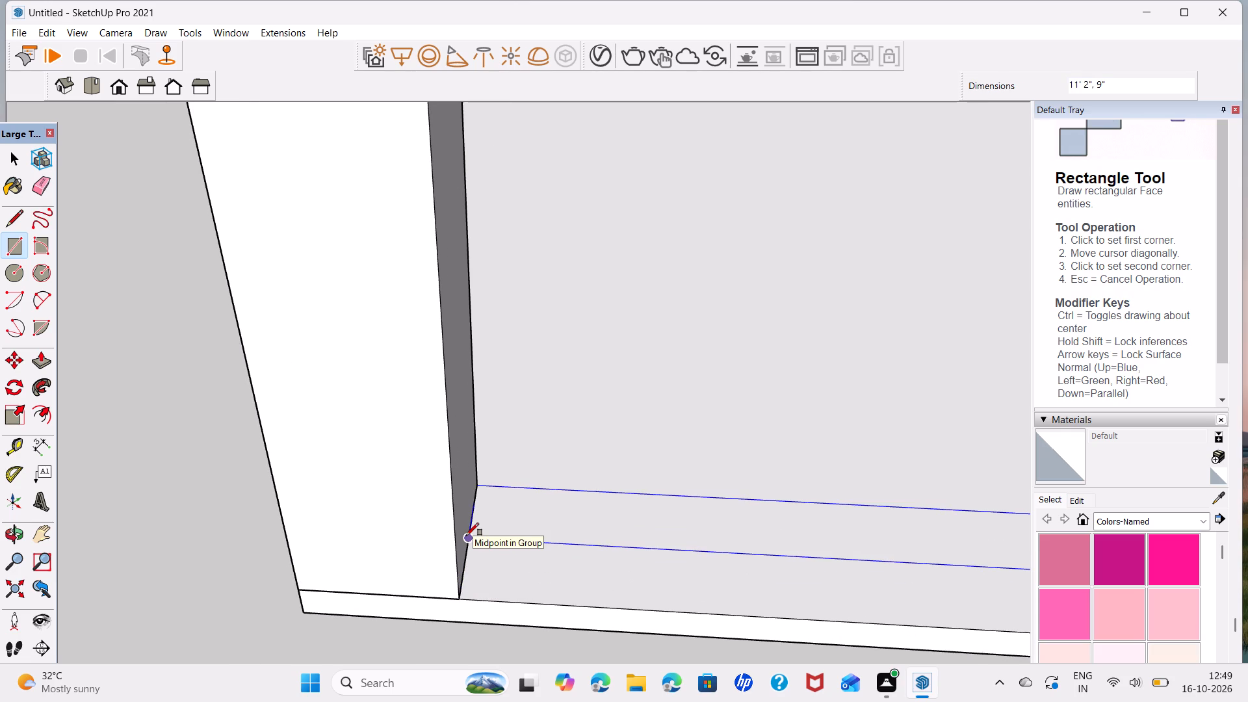
{"action": "type", "text": "11"}
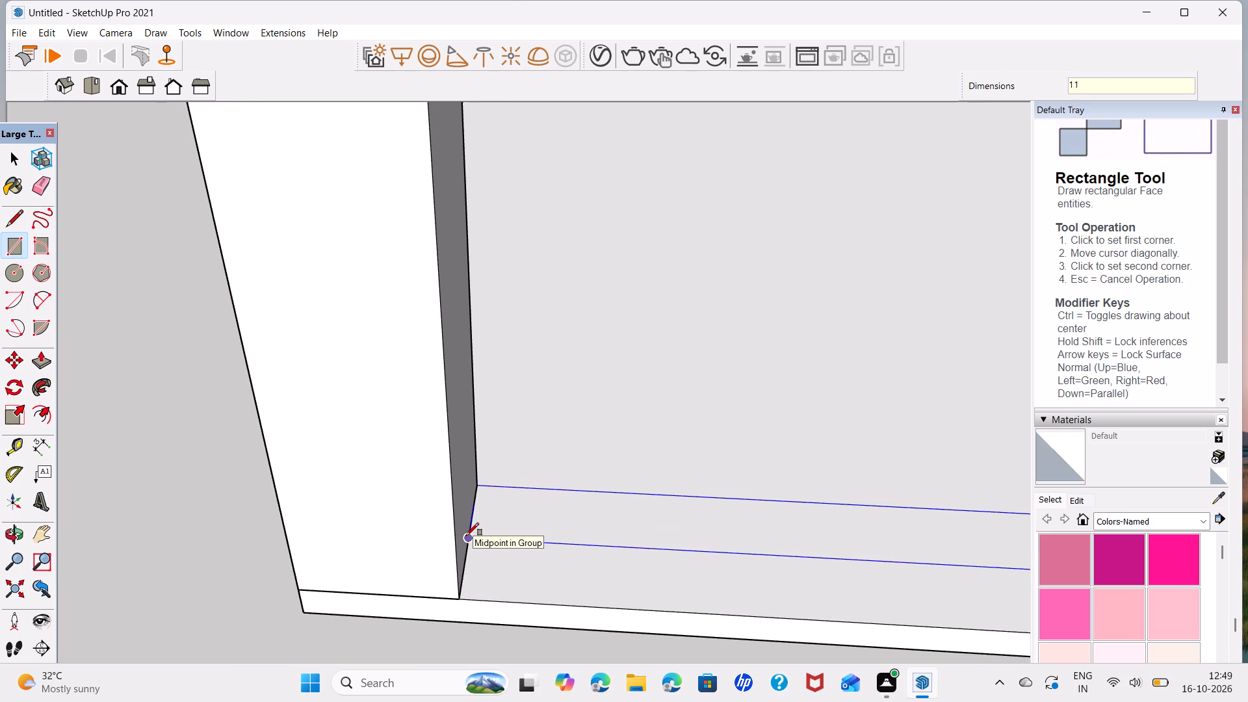
{"action": "type", "text": "'2"}
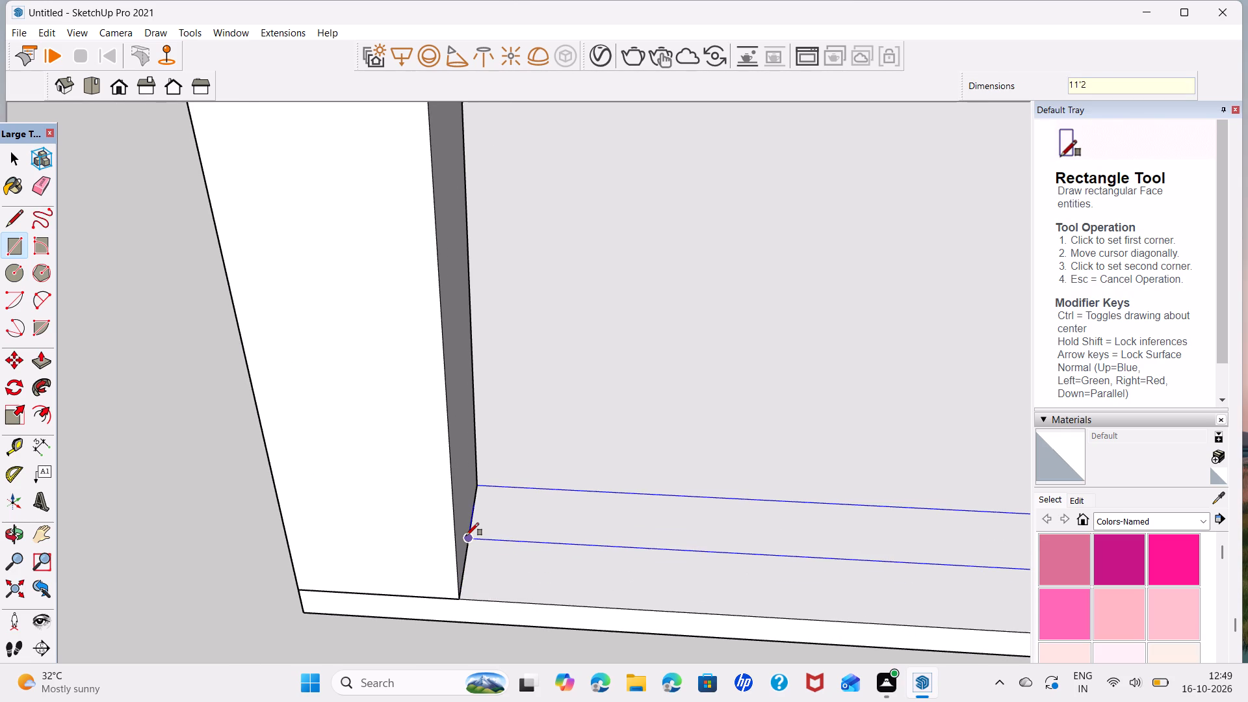
{"action": "key", "text": "comma"}
{"action": "type", "text": "10"}
{"action": "key", "text": "Return"}
{"action": "key", "text": "space"}
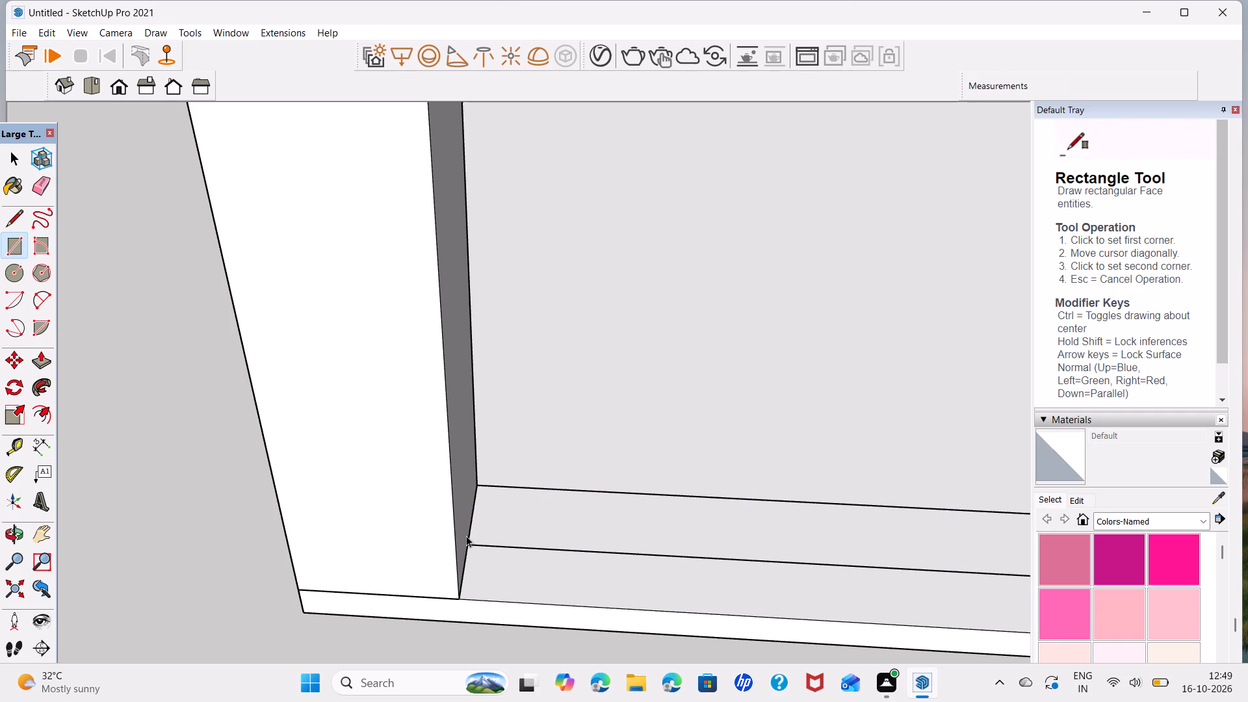
Push/Pull the floor strip up 17' 8 1/16" to form a wall panel between the two columns.
{"action": "middle_click_drag", "start_coordinate": [636, 543], "coordinate": [412, 480]}
{"action": "scroll", "coordinate": [412, 480], "scroll_direction": "down", "scroll_amount": 5}
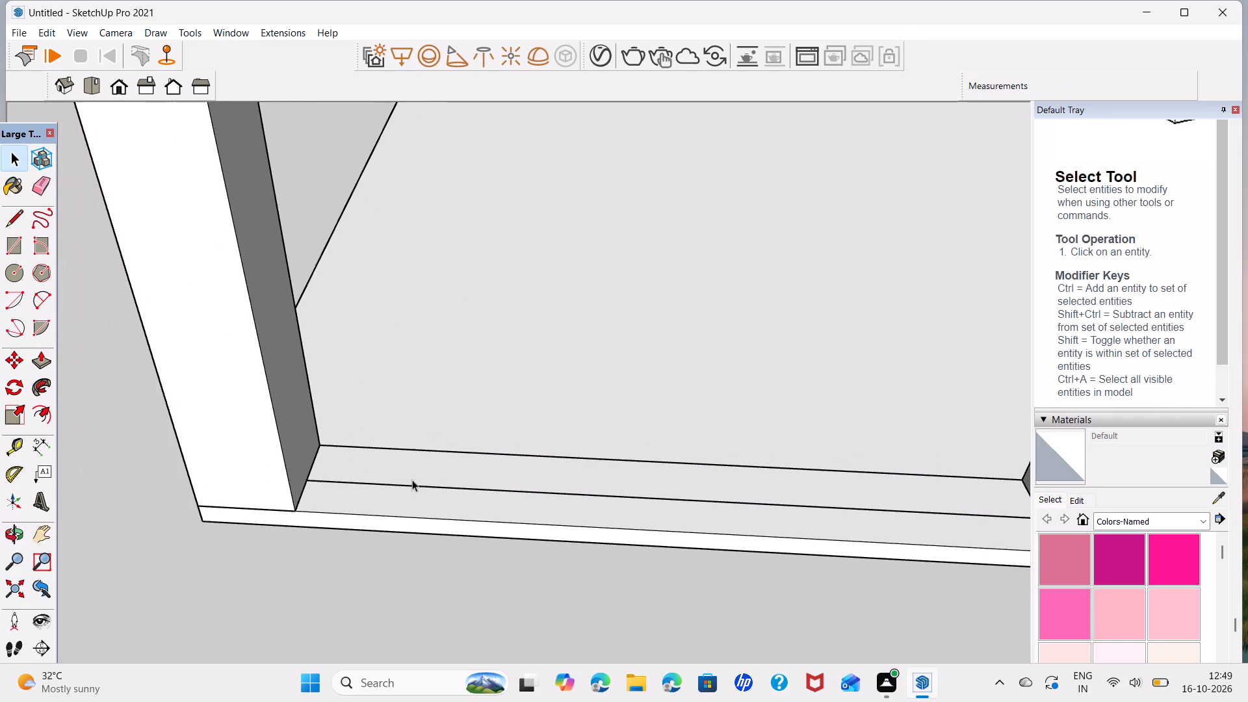
{"action": "middle_click_drag", "start_coordinate": [504, 467], "coordinate": [418, 460]}
{"action": "left_click", "coordinate": [418, 460]}
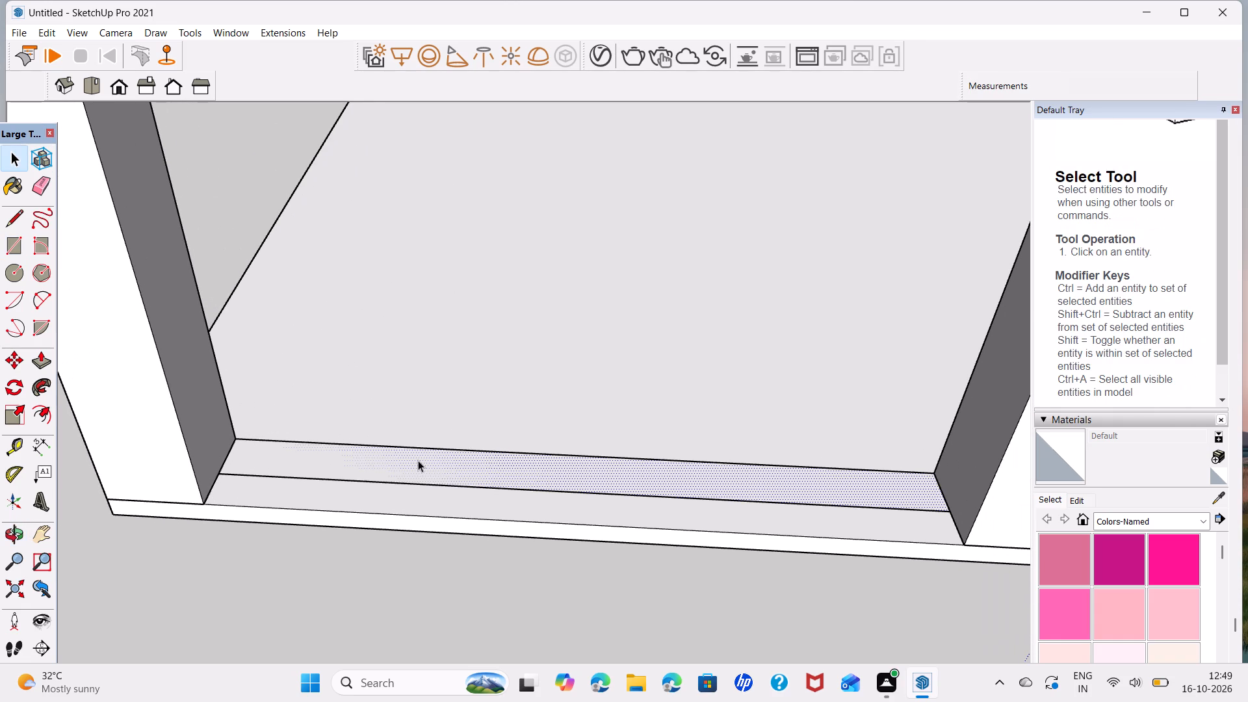
{"action": "key", "text": "p"}
{"action": "left_click", "coordinate": [418, 460]}
{"action": "scroll", "coordinate": [418, 379], "scroll_direction": "down", "scroll_amount": 7}
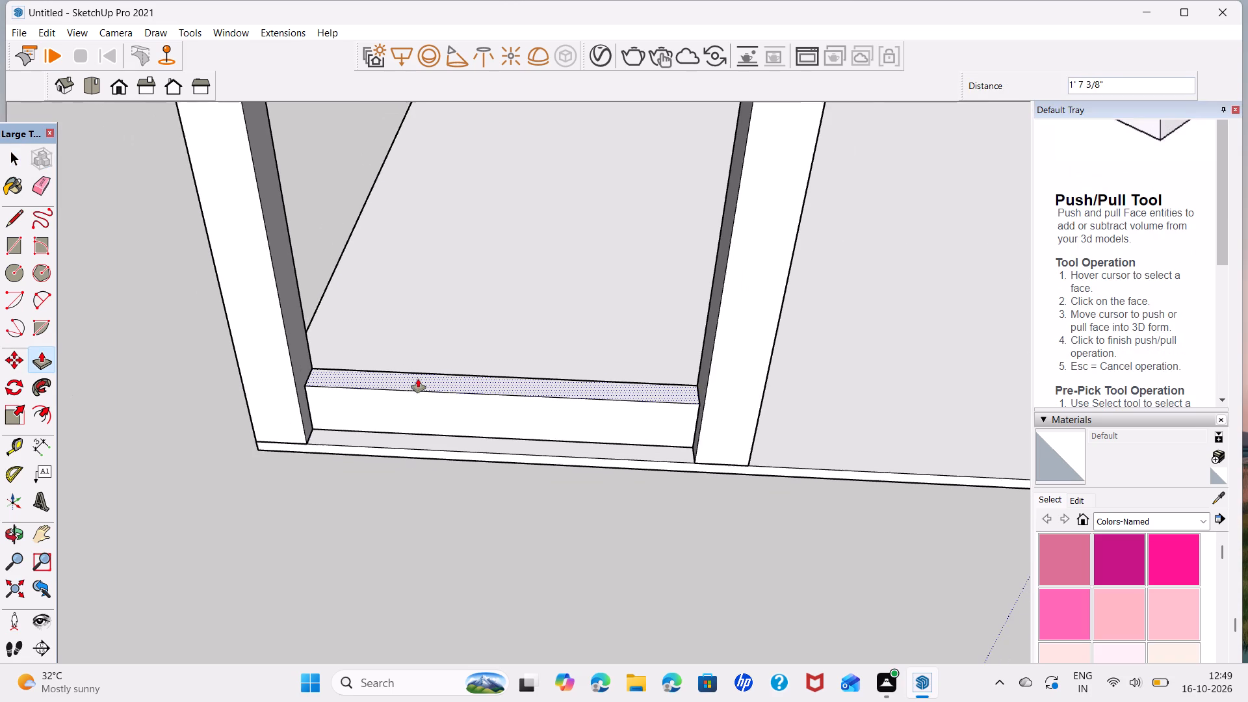
{"action": "middle_click_drag", "start_coordinate": [459, 252], "coordinate": [491, 437]}
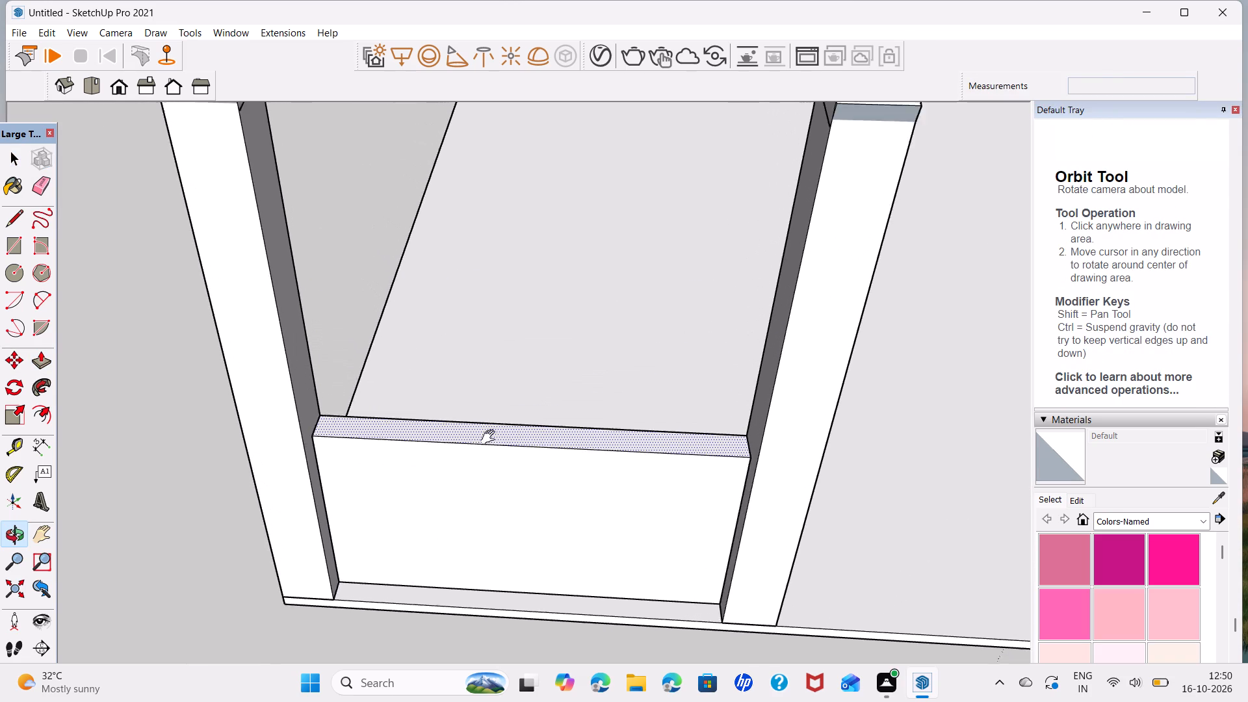
{"action": "middle_click_drag", "start_coordinate": [491, 437], "coordinate": [507, 518]}
{"action": "scroll", "coordinate": [777, 248], "scroll_direction": "down", "scroll_amount": 6}
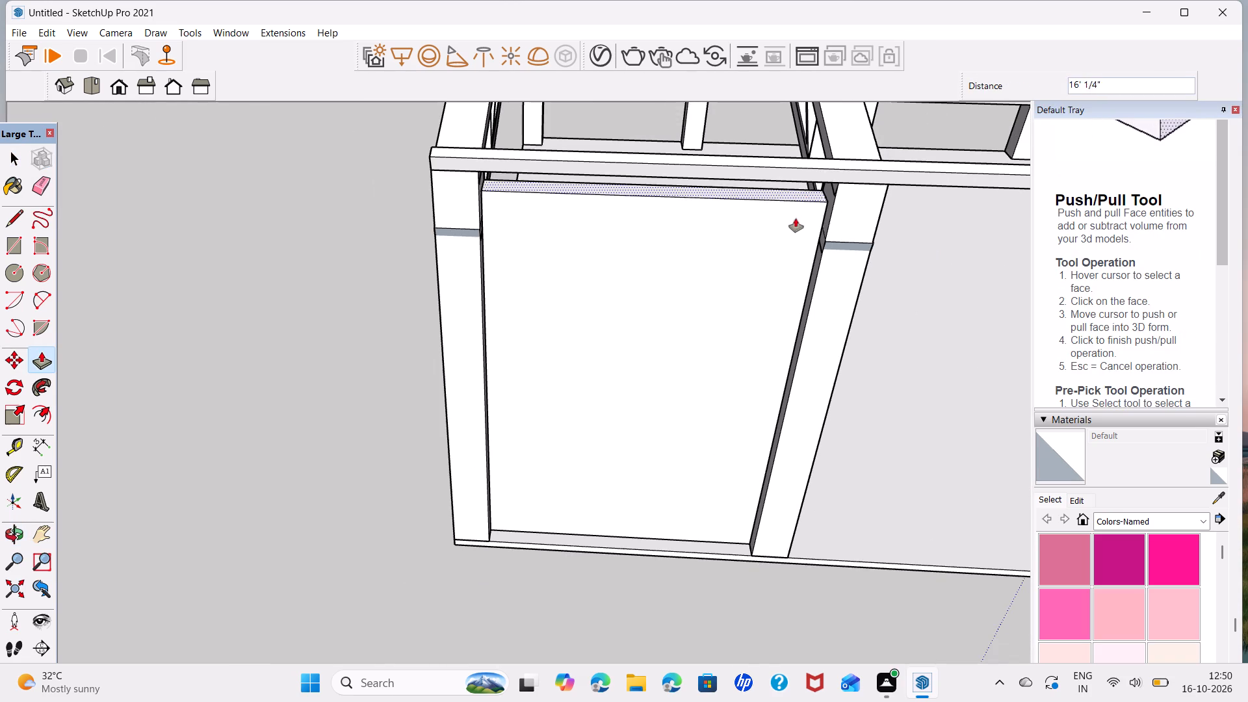
{"action": "left_click", "coordinate": [840, 177]}
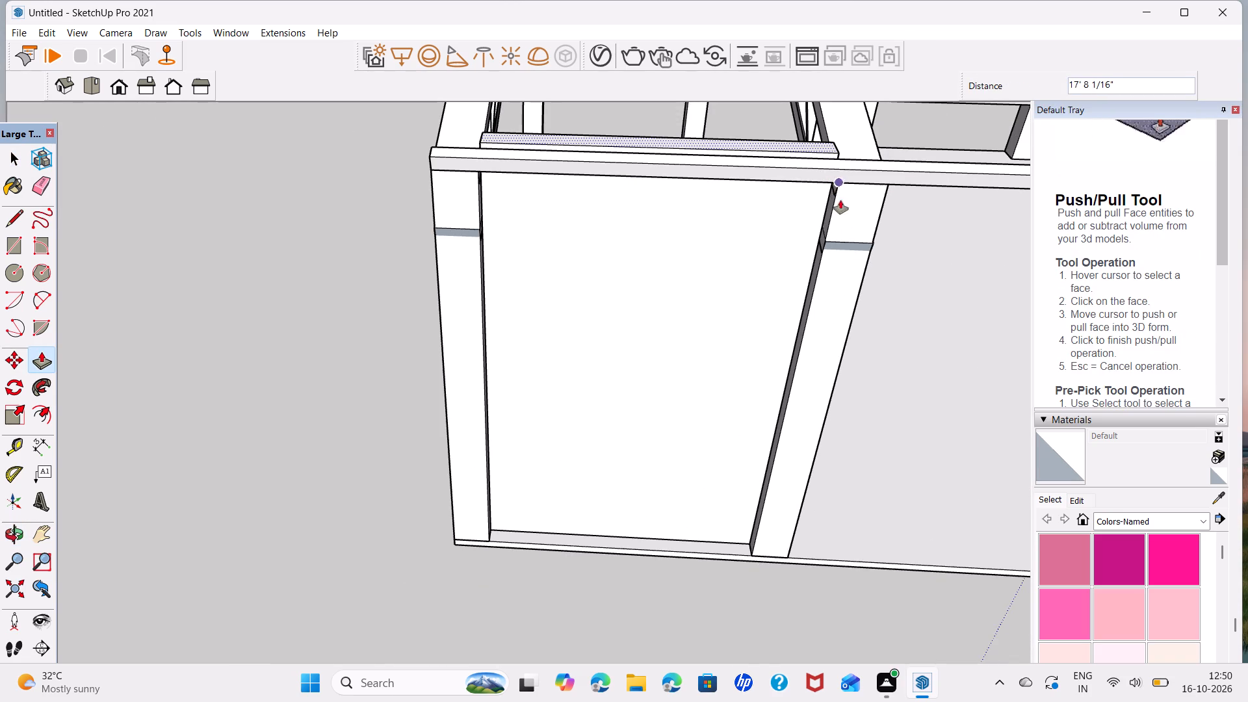
Push the wall panel's top face down 8 1/16" to the column-top level under the eave purlin.
{"action": "middle_click_drag", "start_coordinate": [855, 242], "coordinate": [486, 161]}
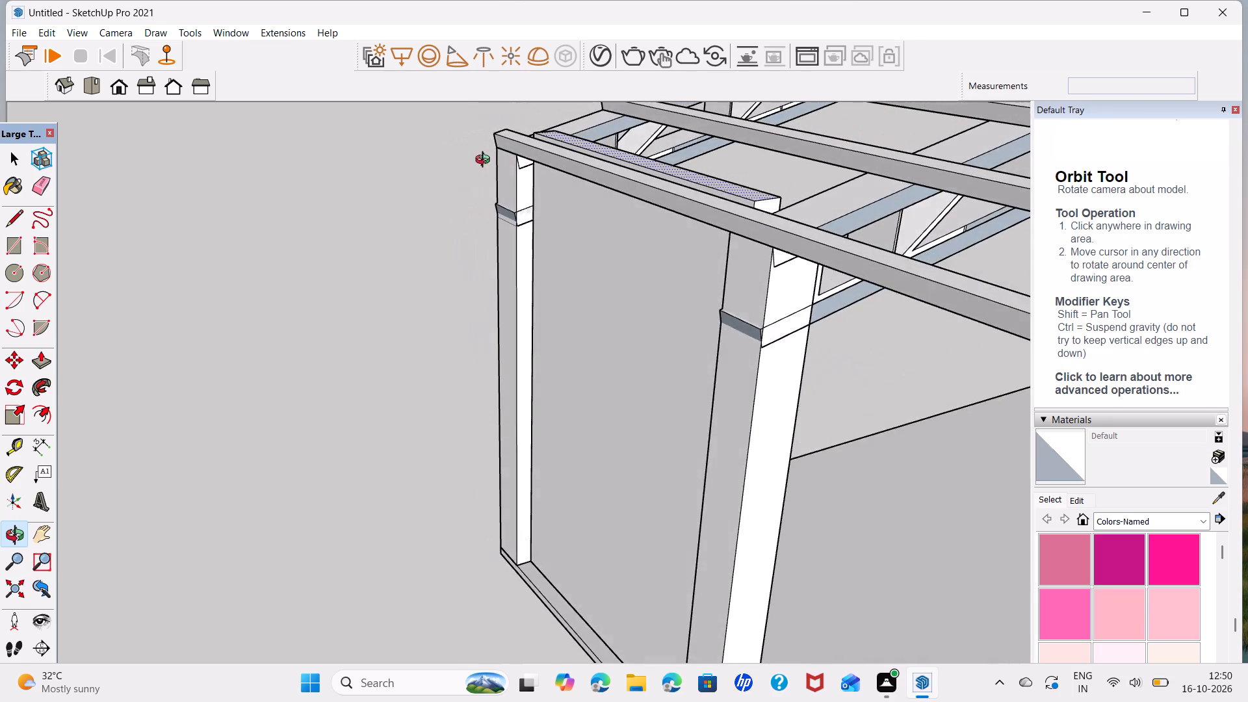
{"action": "middle_click_drag", "start_coordinate": [486, 161], "coordinate": [847, 331]}
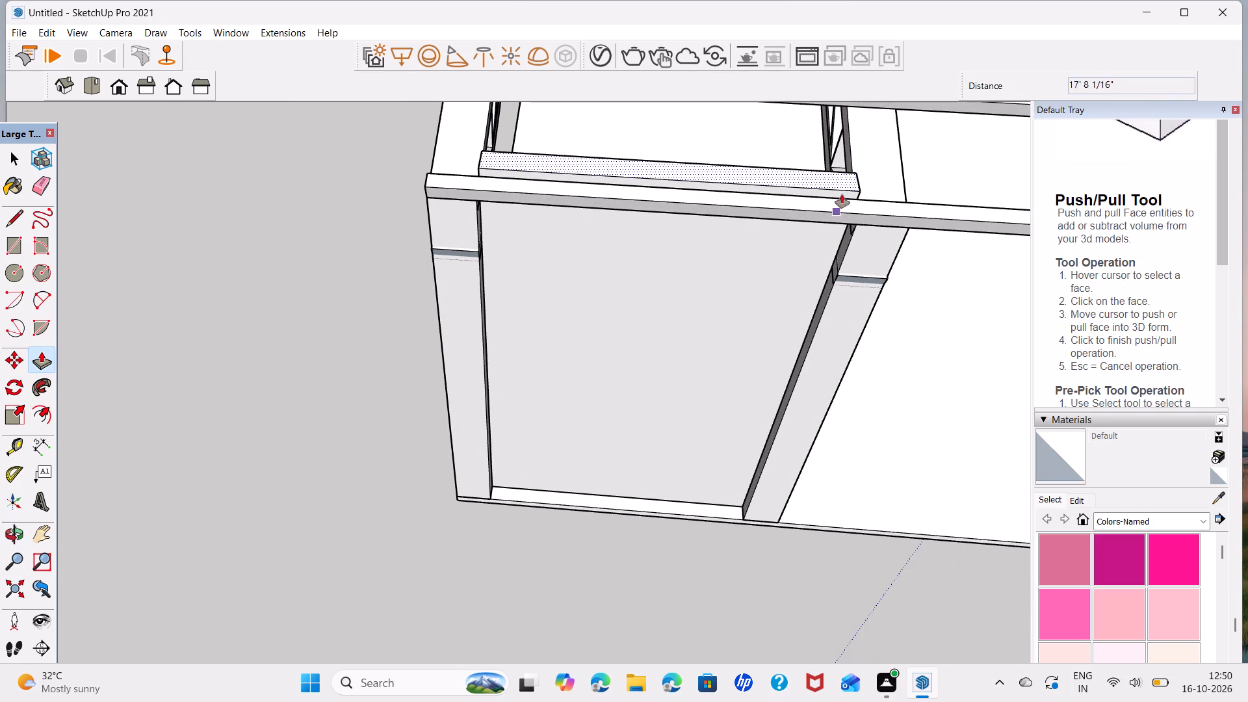
{"action": "left_click", "coordinate": [848, 181]}
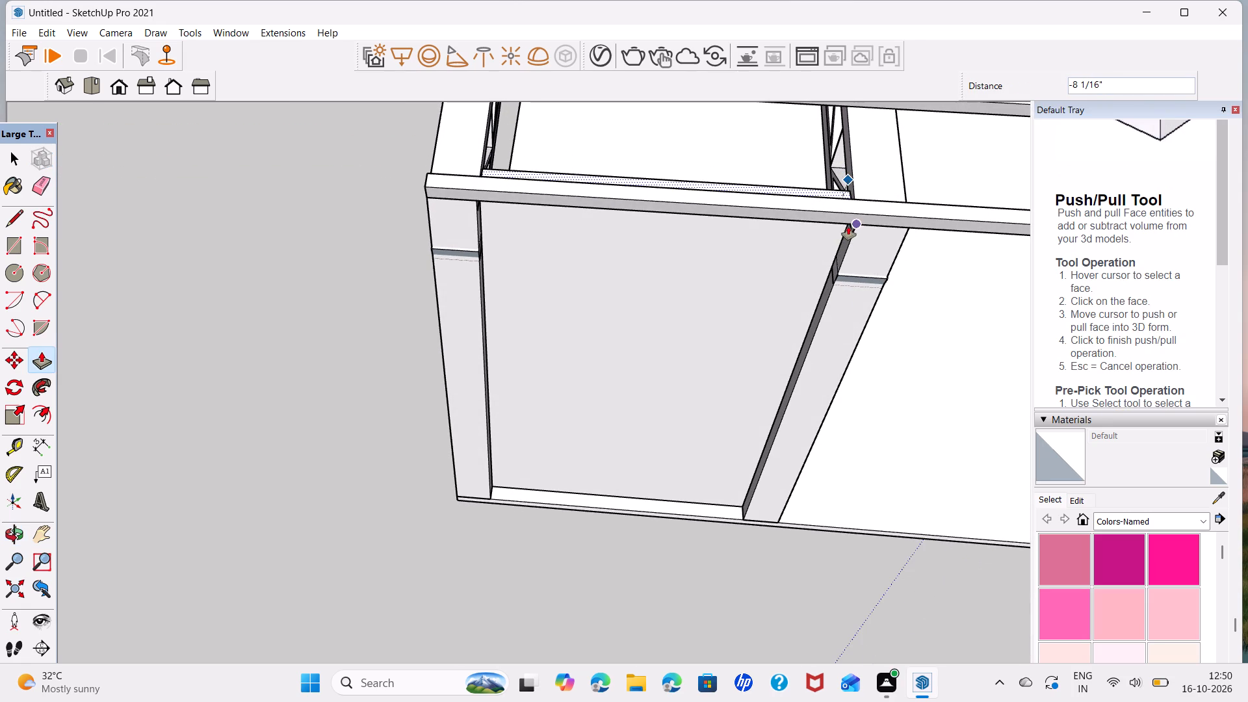
{"action": "left_click", "coordinate": [846, 223]}
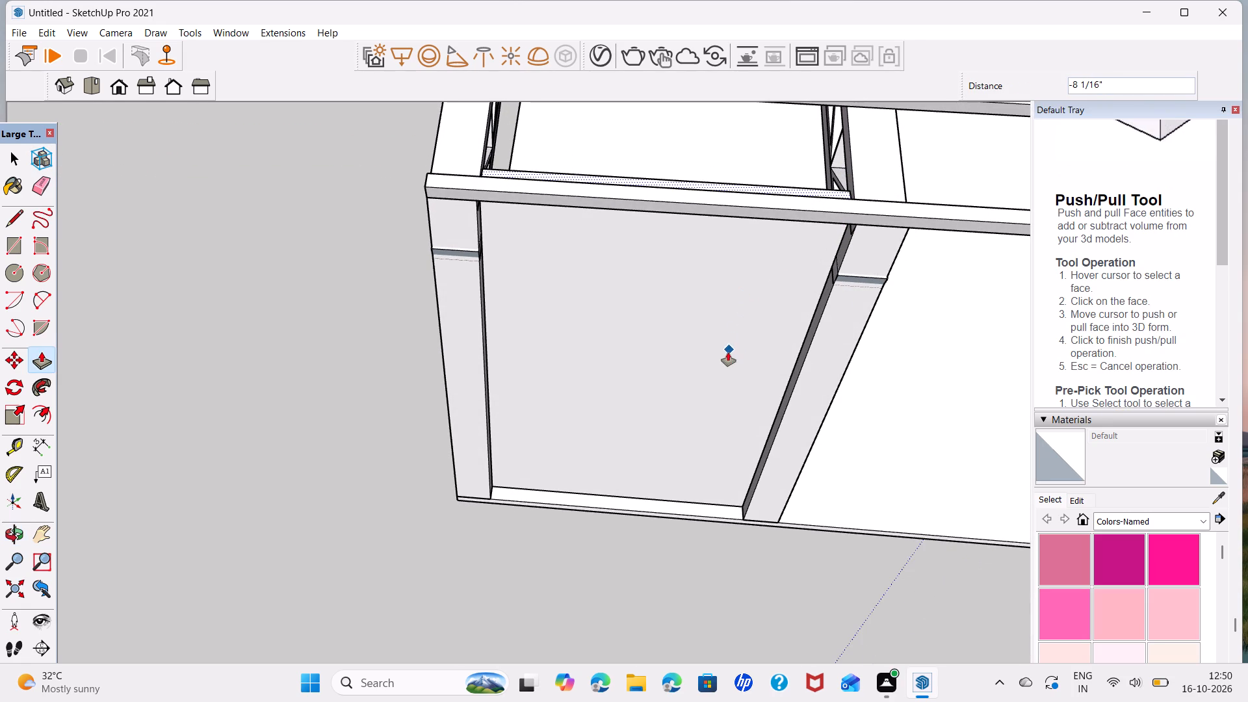
Copy the whole wall panel about 12' 8" into the adjacent bay and repeat it as 17 copies along the long side.
{"action": "key", "text": "space"}
{"action": "triple_click", "coordinate": [728, 353]}
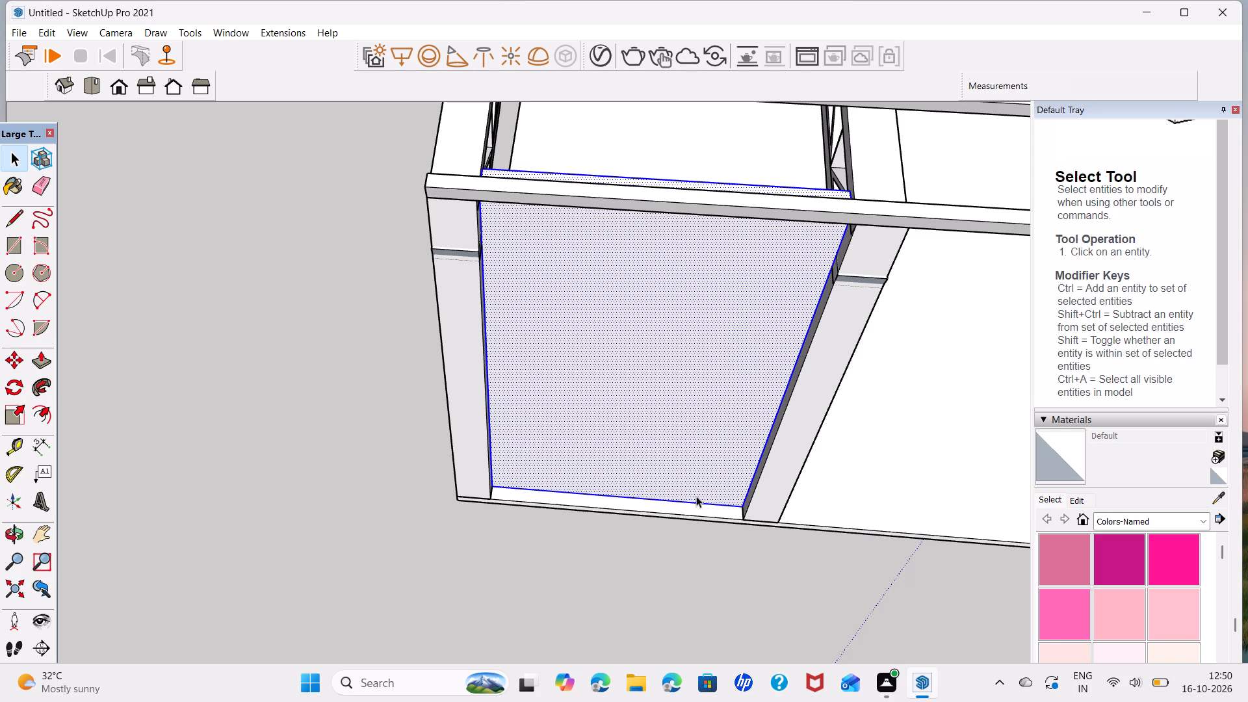
{"action": "key", "text": "m"}
{"action": "left_click", "coordinate": [740, 507]}
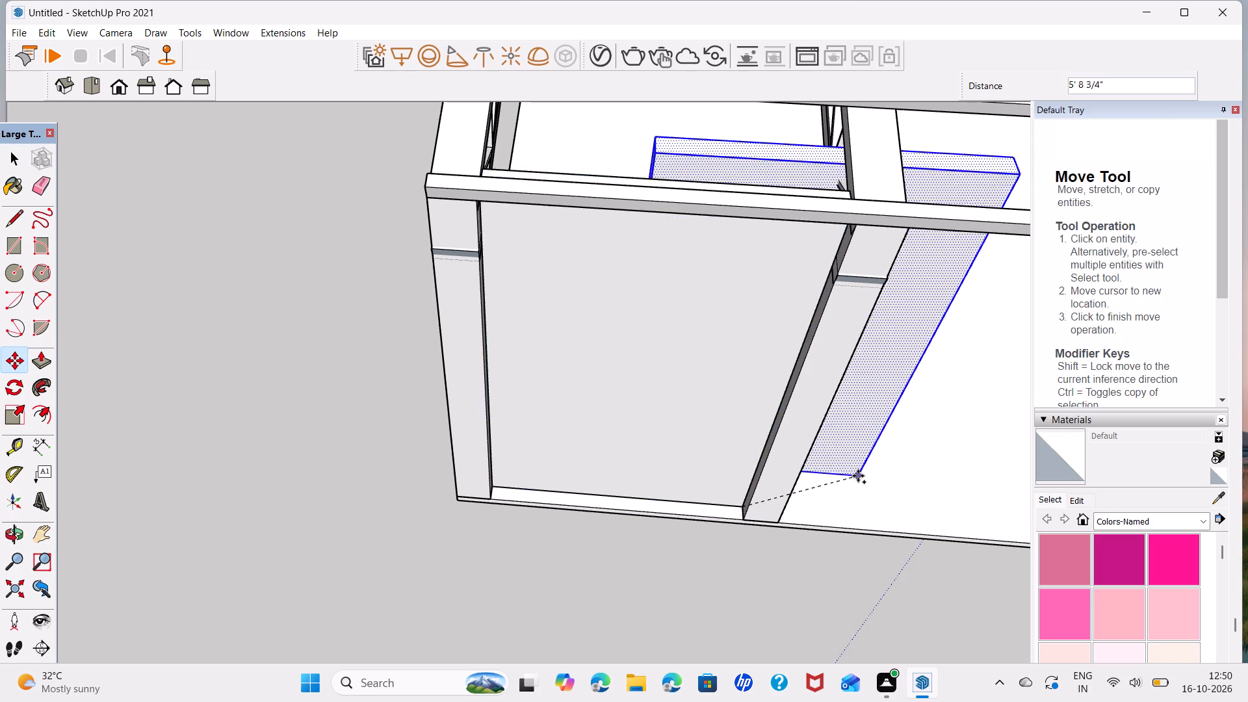
{"action": "scroll", "coordinate": [858, 476], "scroll_direction": "down", "scroll_amount": 8}
{"action": "middle_click_drag", "start_coordinate": [878, 503], "coordinate": [633, 456], "text": "shift"}
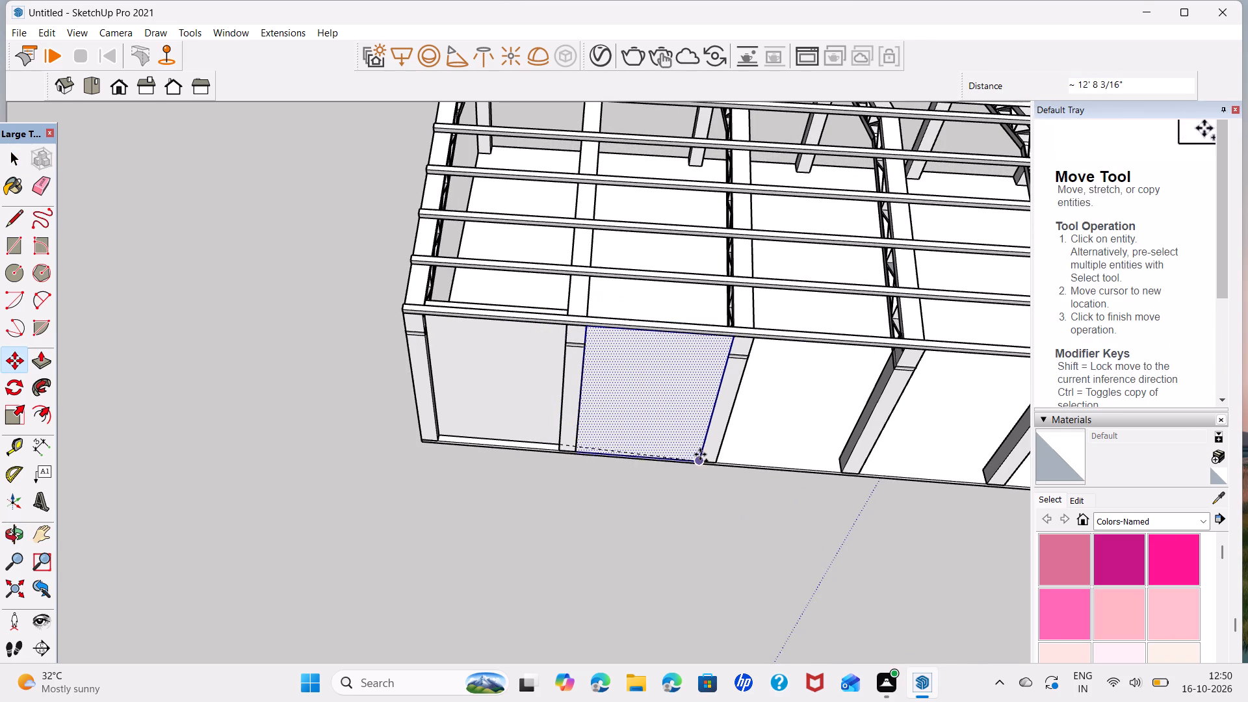
{"action": "scroll", "coordinate": [698, 456], "scroll_direction": "up", "scroll_amount": 14}
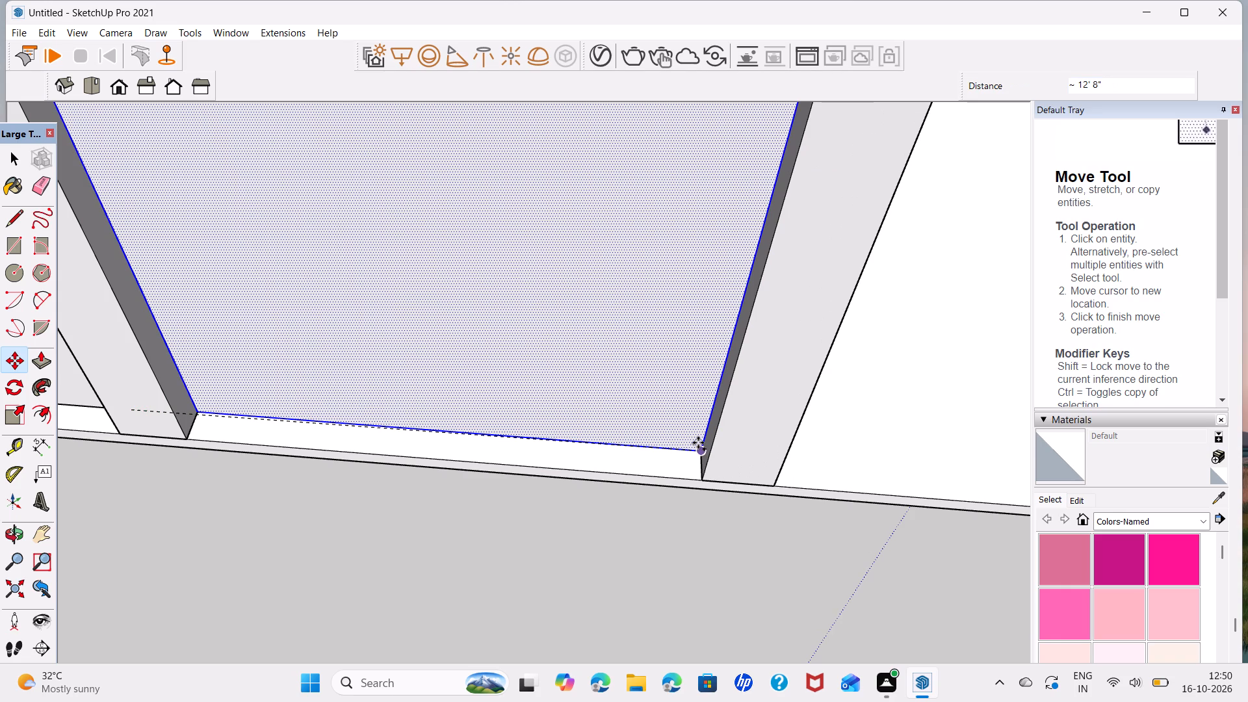
{"action": "left_click", "coordinate": [698, 443]}
{"action": "type", "text": "*17"}
{"action": "key", "text": "Return"}
{"action": "scroll", "coordinate": [698, 443], "scroll_direction": "down", "scroll_amount": 11}
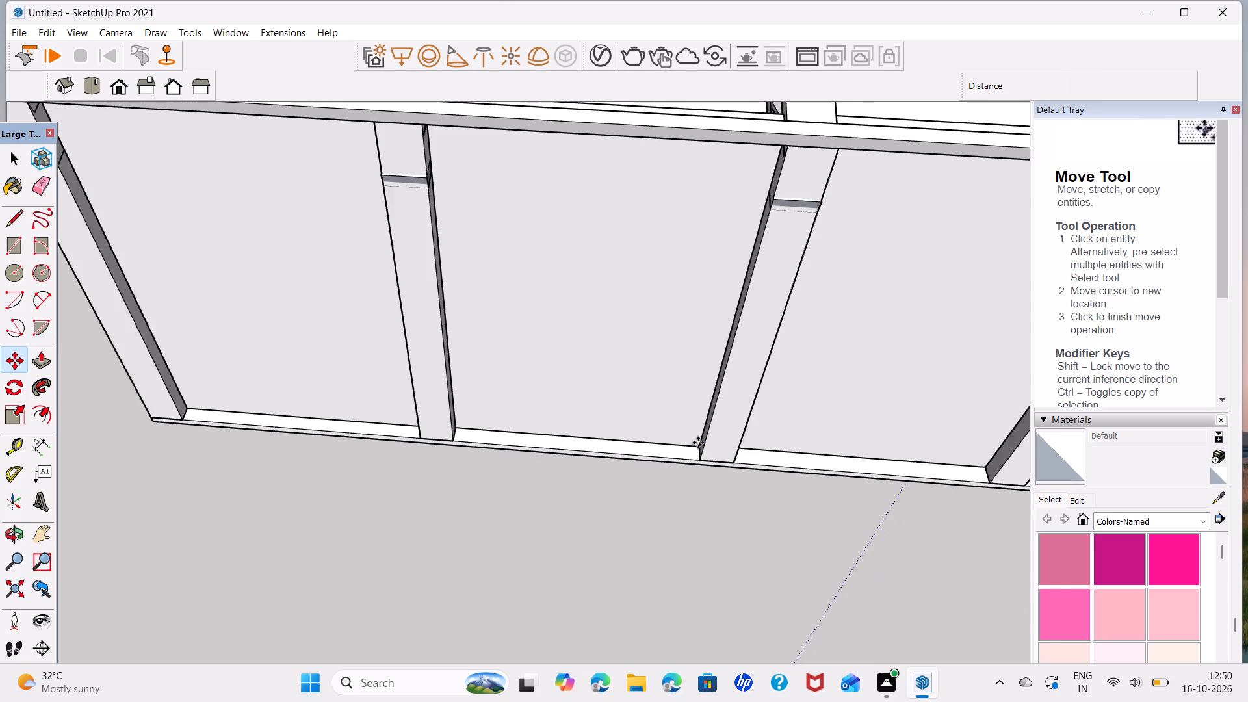
{"action": "scroll", "coordinate": [698, 443], "scroll_direction": "down", "scroll_amount": 4}
{"action": "key", "text": "space"}
Examine the row of wall panels between the columns along the building's long side.
{"action": "middle_click_drag", "start_coordinate": [876, 427], "coordinate": [831, 359]}
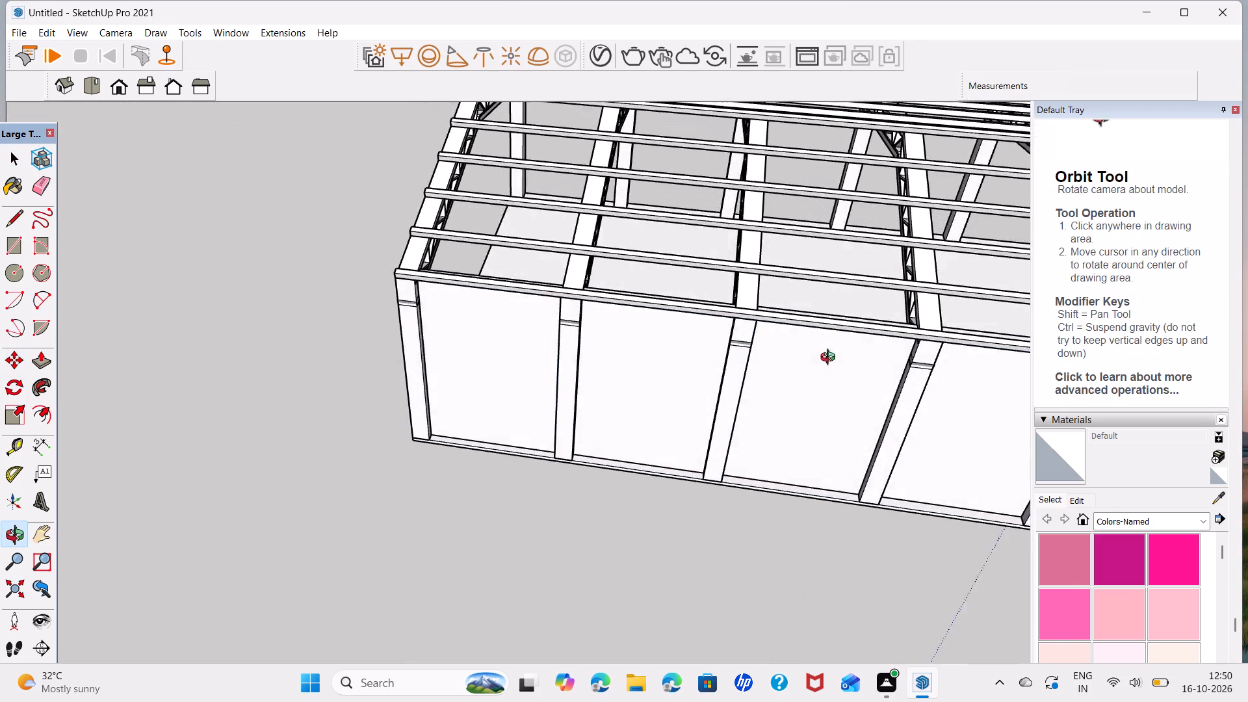
{"action": "middle_click_drag", "start_coordinate": [831, 359], "coordinate": [768, 322]}
{"action": "scroll", "coordinate": [832, 474], "scroll_direction": "down", "scroll_amount": 5}
{"action": "middle_click_drag", "start_coordinate": [911, 478], "coordinate": [726, 385], "text": "shift"}
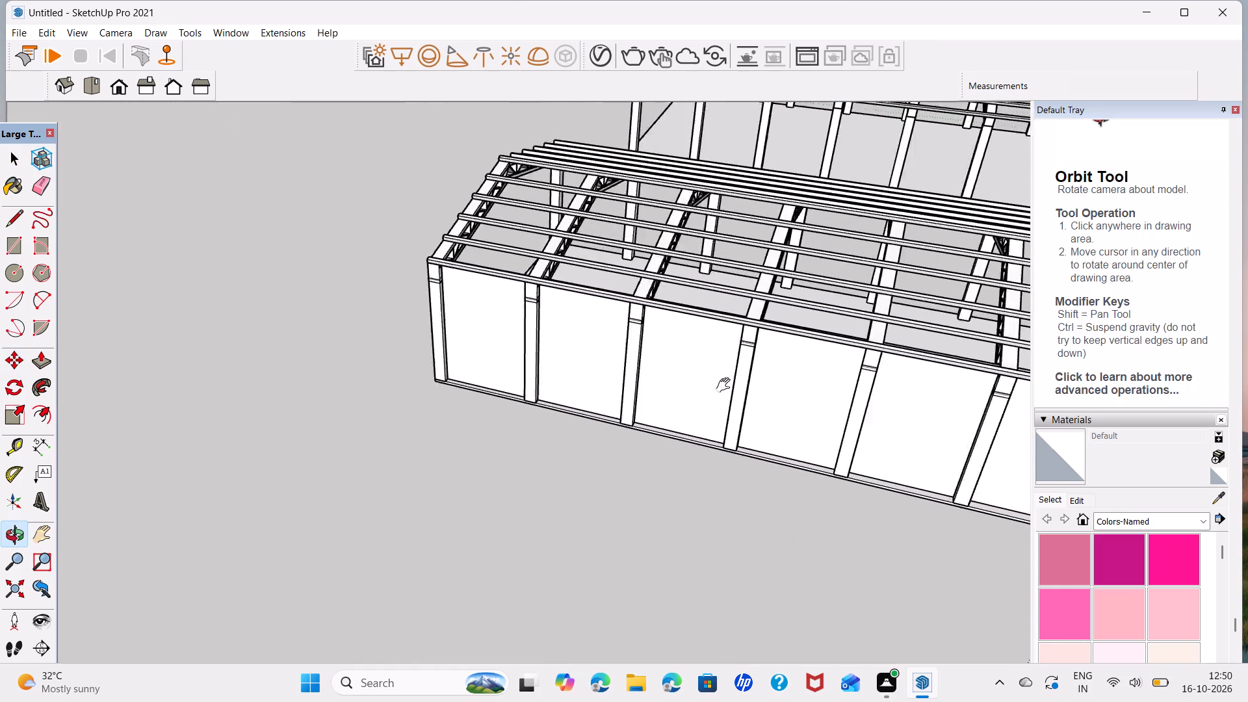
{"action": "middle_click_drag", "start_coordinate": [726, 385], "coordinate": [453, 337], "text": "shift"}
{"action": "middle_click_drag", "start_coordinate": [621, 376], "coordinate": [677, 174]}
{"action": "scroll", "coordinate": [844, 314], "scroll_direction": "down", "scroll_amount": 2}
{"action": "middle_click_drag", "start_coordinate": [846, 314], "coordinate": [661, 358]}
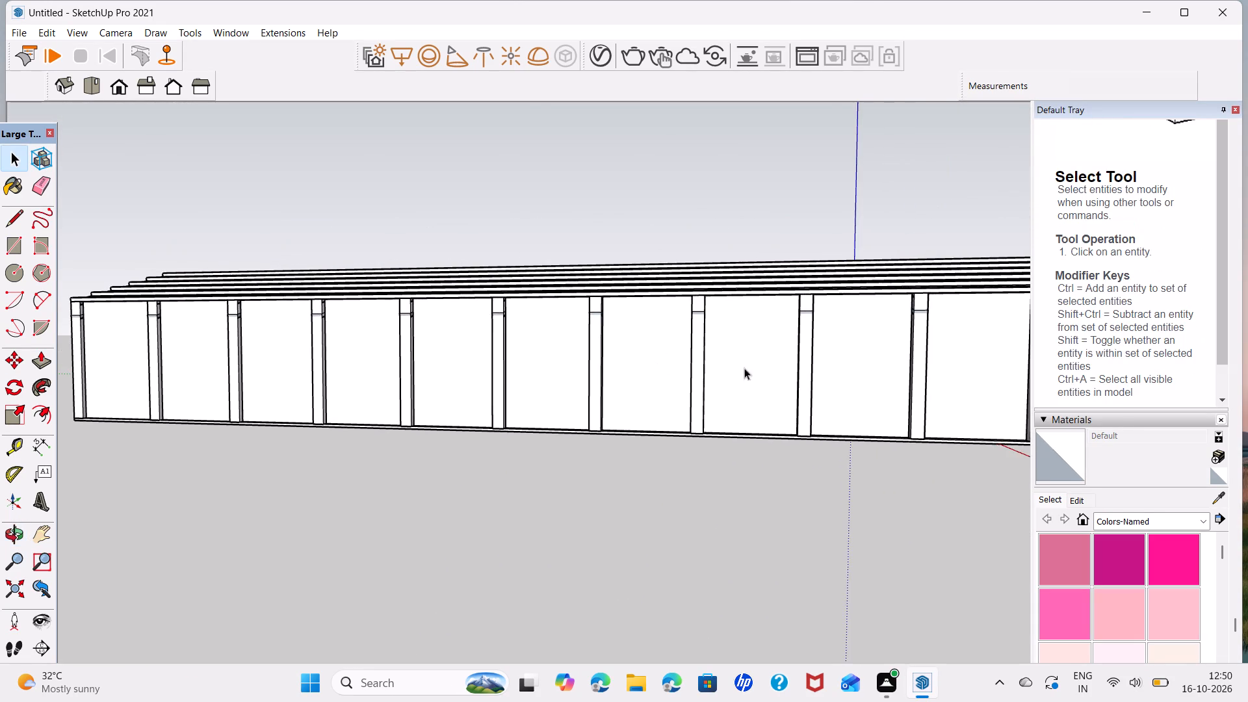
Examine how the wall panels sit against the columns, floor edge and eave purlin along the long side.
{"action": "scroll", "coordinate": [764, 354], "scroll_direction": "up", "scroll_amount": 6}
{"action": "middle_click_drag", "start_coordinate": [775, 387], "coordinate": [594, 363]}
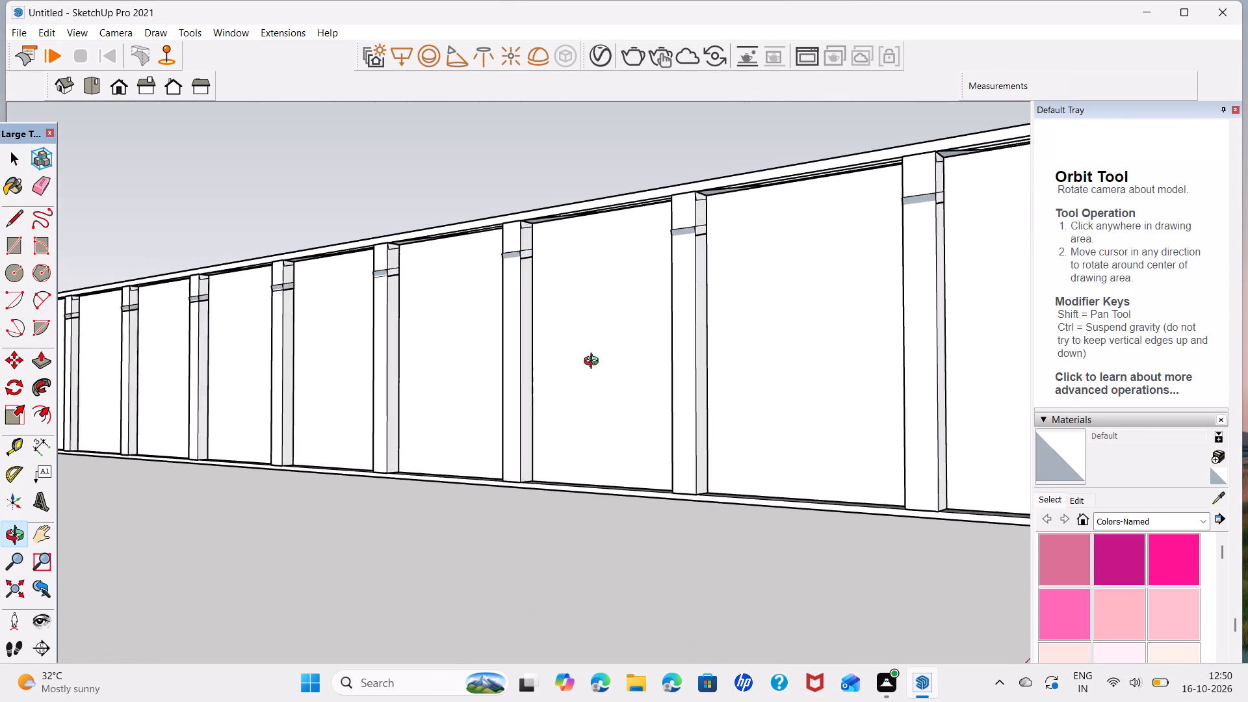
{"action": "middle_click_drag", "start_coordinate": [594, 363], "coordinate": [578, 366]}
{"action": "scroll", "coordinate": [704, 402], "scroll_direction": "down", "scroll_amount": 5}
{"action": "middle_click_drag", "start_coordinate": [783, 438], "coordinate": [611, 392], "text": "shift"}
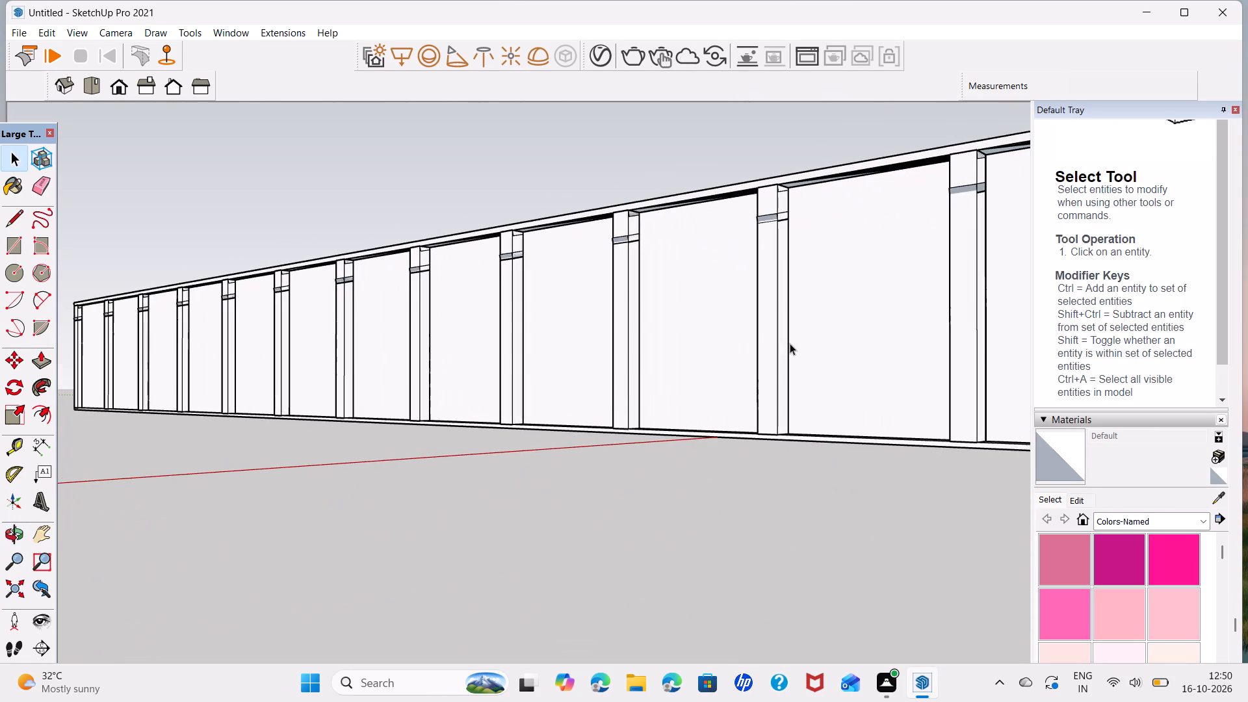
{"action": "scroll", "coordinate": [790, 343], "scroll_direction": "up", "scroll_amount": 5}
{"action": "middle_click_drag", "start_coordinate": [865, 348], "coordinate": [620, 493]}
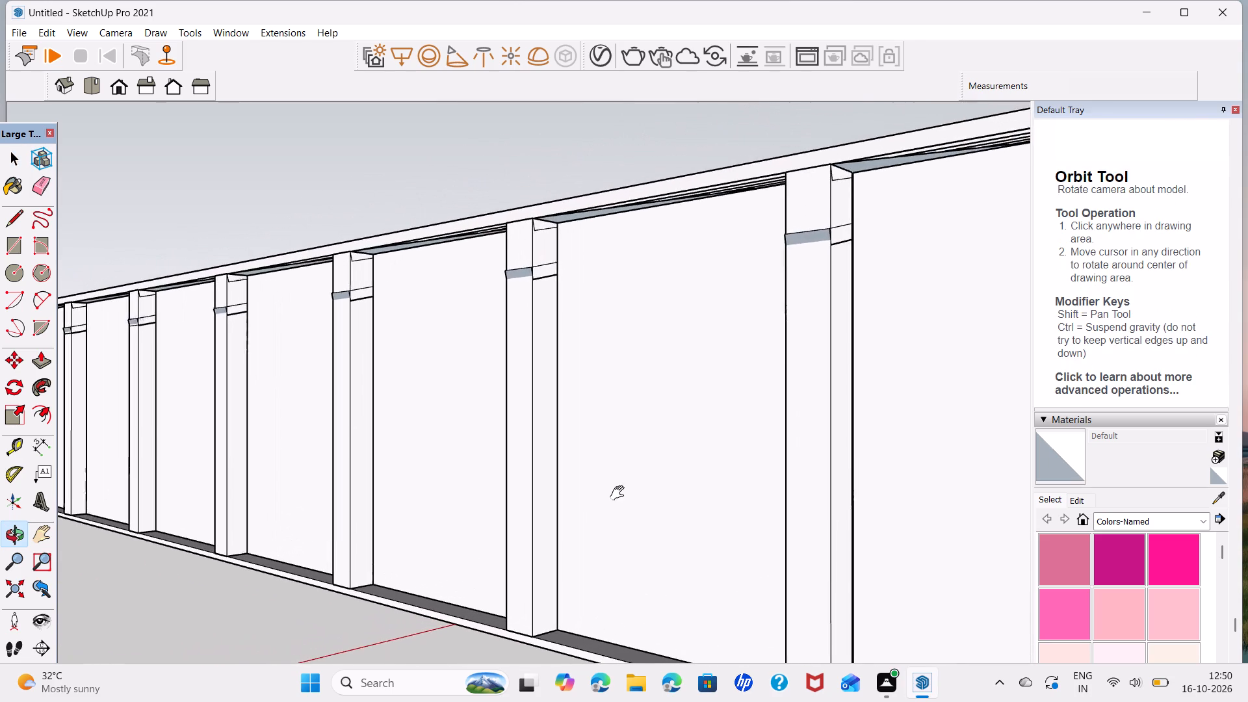
{"action": "middle_click_drag", "start_coordinate": [620, 493], "coordinate": [439, 476]}
{"action": "scroll", "coordinate": [634, 453], "scroll_direction": "down", "scroll_amount": 5}
{"action": "middle_click_drag", "start_coordinate": [709, 450], "coordinate": [664, 438], "text": "shift"}
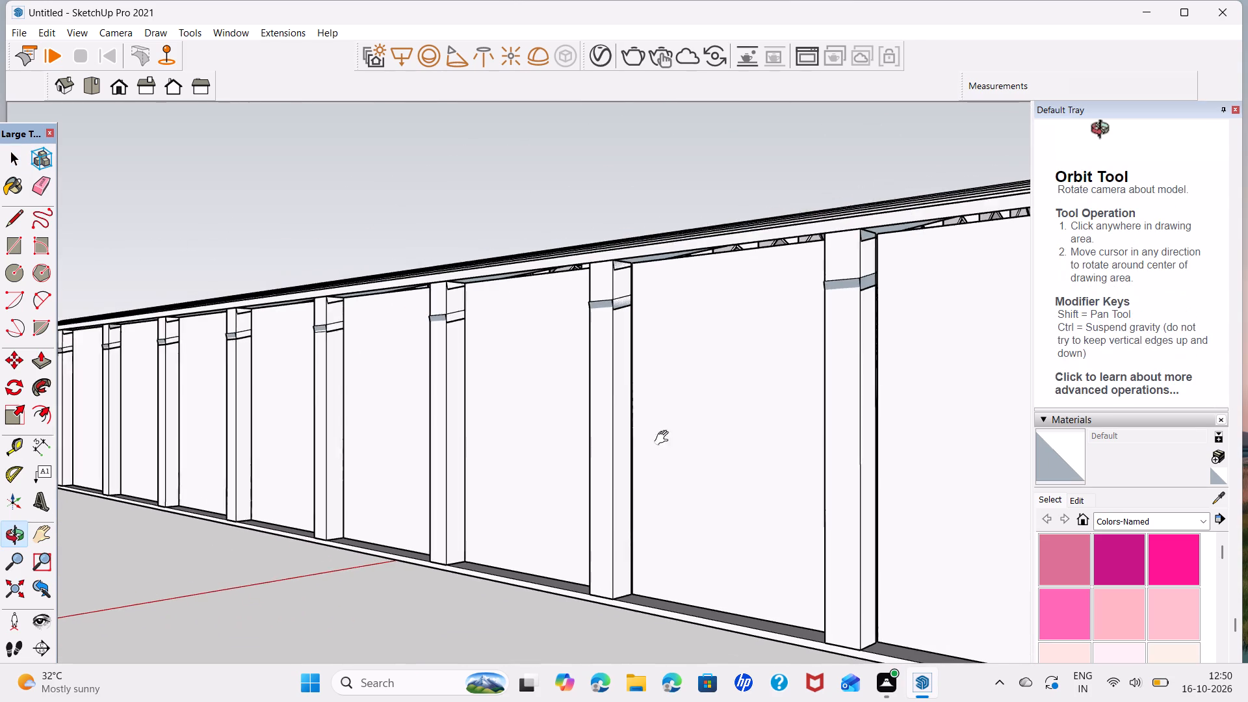
{"action": "middle_click_drag", "start_coordinate": [664, 438], "coordinate": [504, 430], "text": "shift"}
{"action": "middle_click_drag", "start_coordinate": [768, 447], "coordinate": [567, 448]}
{"action": "scroll", "coordinate": [478, 438], "scroll_direction": "up", "scroll_amount": 6}
{"action": "middle_click_drag", "start_coordinate": [466, 480], "coordinate": [636, 538]}
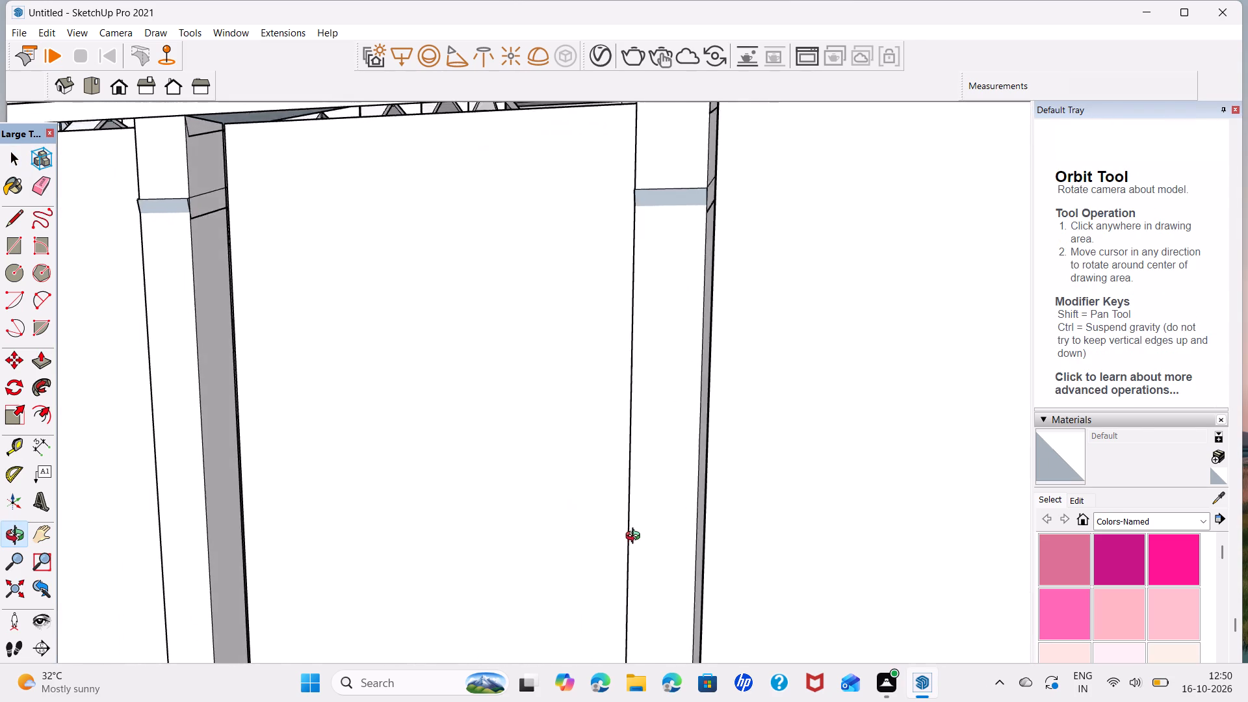
{"action": "middle_click_drag", "start_coordinate": [636, 538], "coordinate": [641, 585]}
{"action": "scroll", "coordinate": [727, 456], "scroll_direction": "up", "scroll_amount": 7}
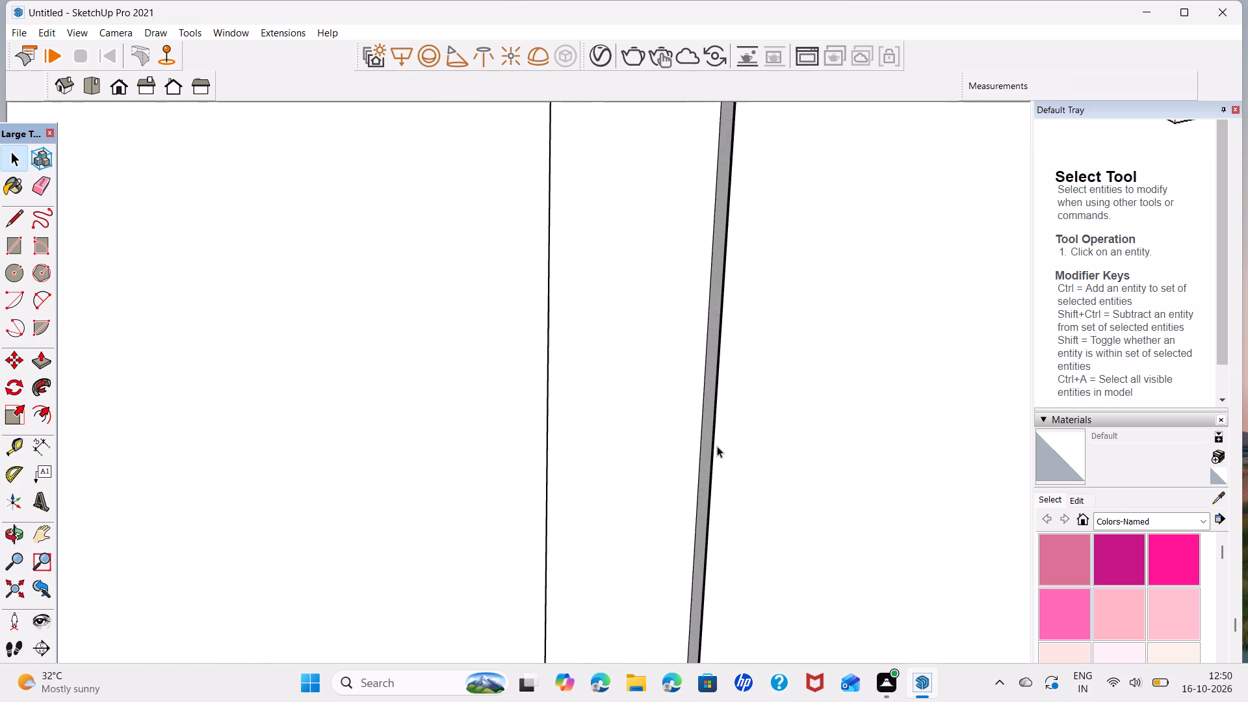
{"action": "scroll", "coordinate": [717, 446], "scroll_direction": "up", "scroll_amount": 6}
{"action": "middle_click_drag", "start_coordinate": [718, 456], "coordinate": [478, 461]}
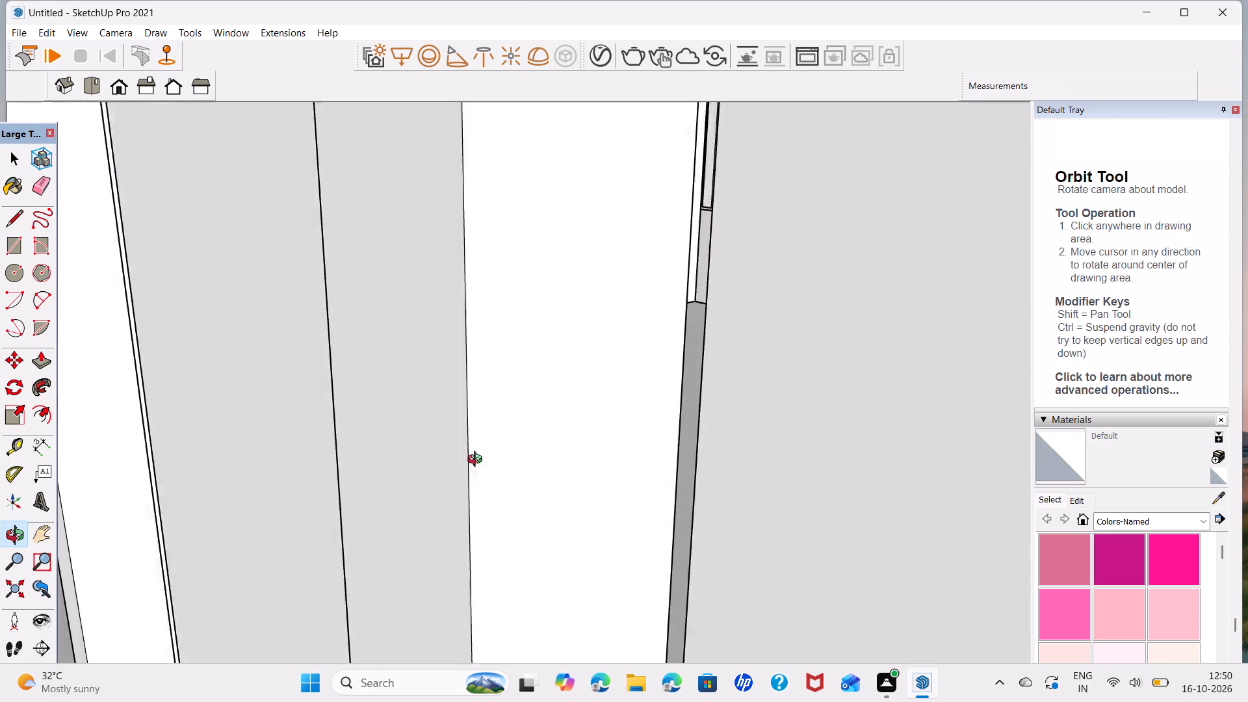
{"action": "middle_click_drag", "start_coordinate": [478, 461], "coordinate": [303, 456]}
{"action": "scroll", "coordinate": [558, 398], "scroll_direction": "down", "scroll_amount": 12}
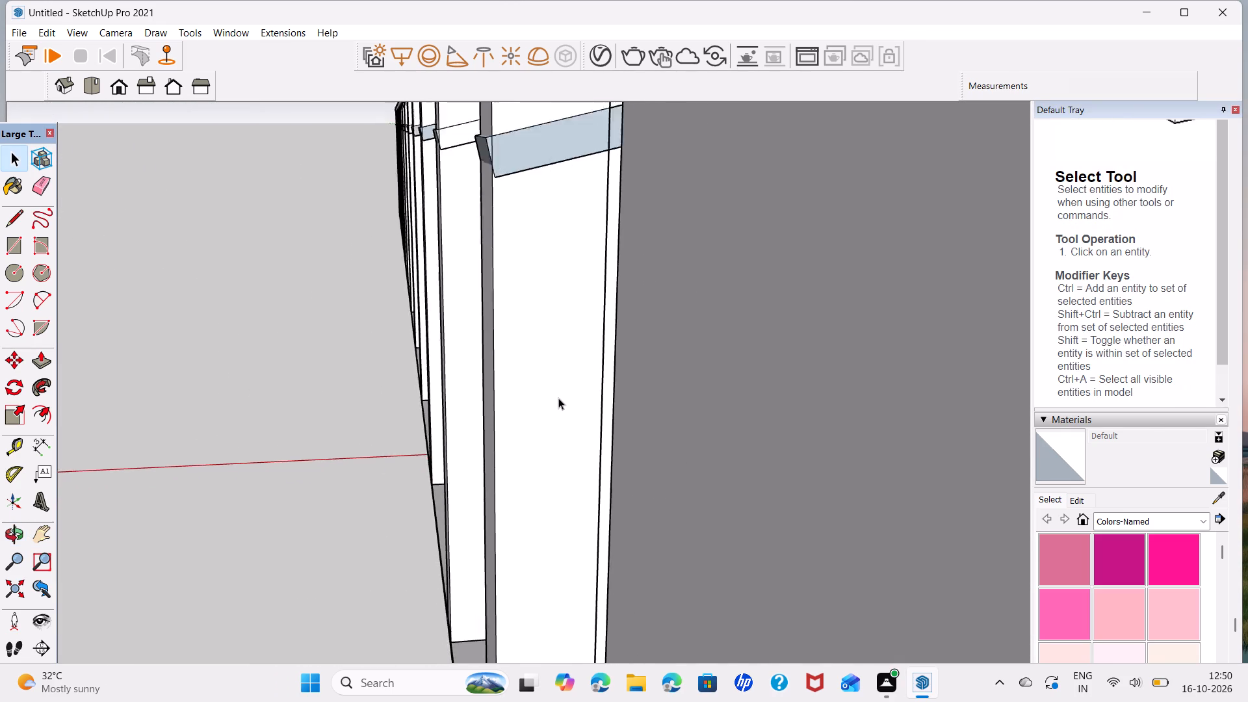
{"action": "scroll", "coordinate": [558, 398], "scroll_direction": "down", "scroll_amount": 9}
{"action": "scroll", "coordinate": [601, 443], "scroll_direction": "down", "scroll_amount": 19}
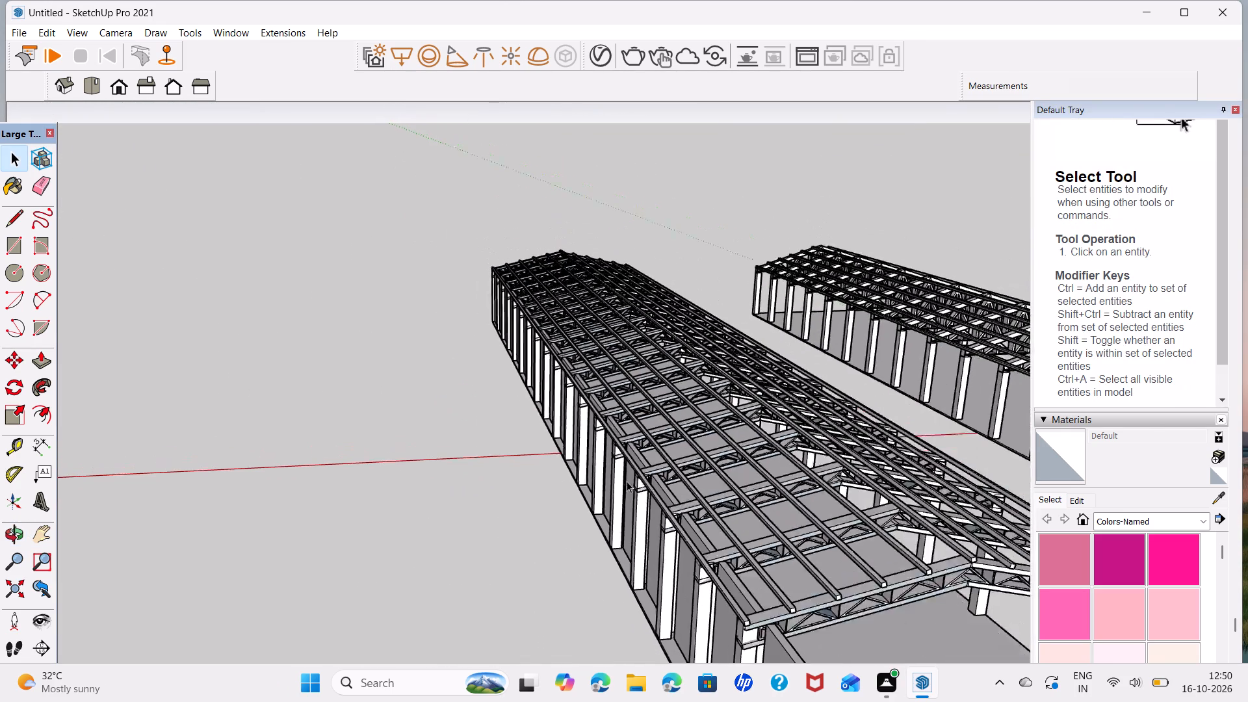
{"action": "scroll", "coordinate": [627, 481], "scroll_direction": "down", "scroll_amount": 3}
{"action": "middle_click_drag", "start_coordinate": [679, 597], "coordinate": [747, 629]}
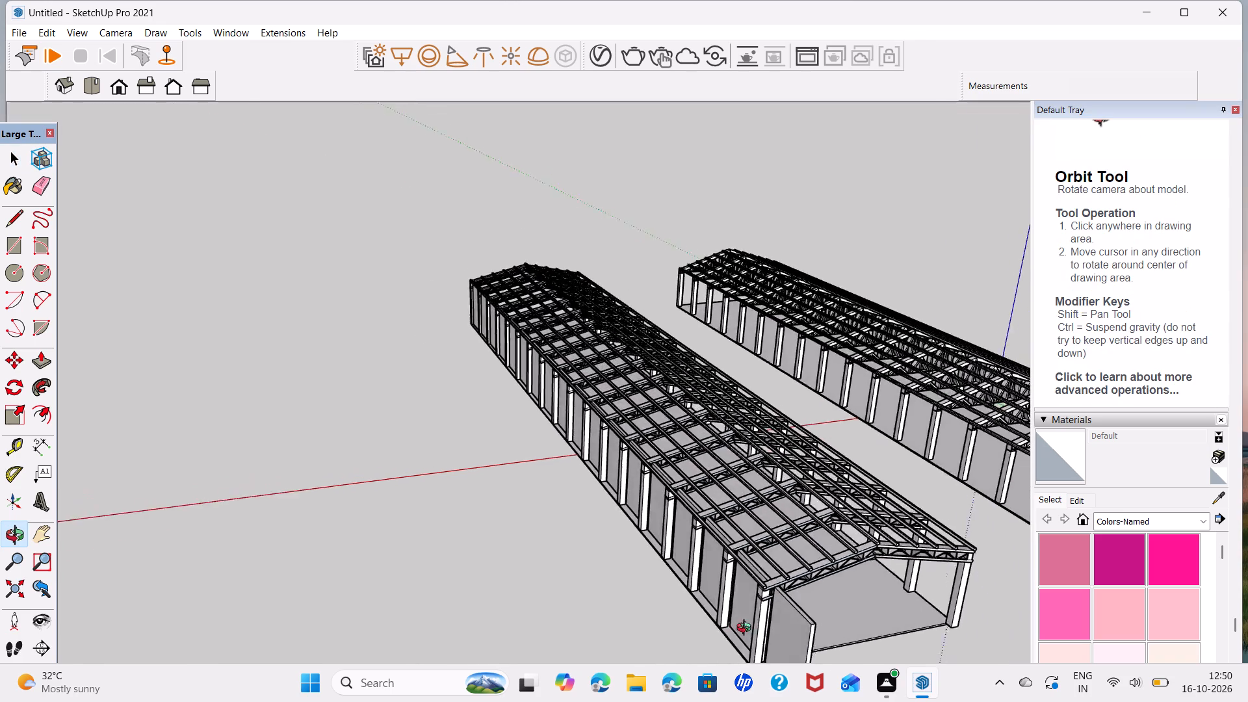
{"action": "middle_click_drag", "start_coordinate": [747, 629], "coordinate": [1049, 622]}
{"action": "scroll", "coordinate": [322, 378], "scroll_direction": "up", "scroll_amount": 6}
{"action": "middle_click_drag", "start_coordinate": [338, 406], "coordinate": [370, 429]}
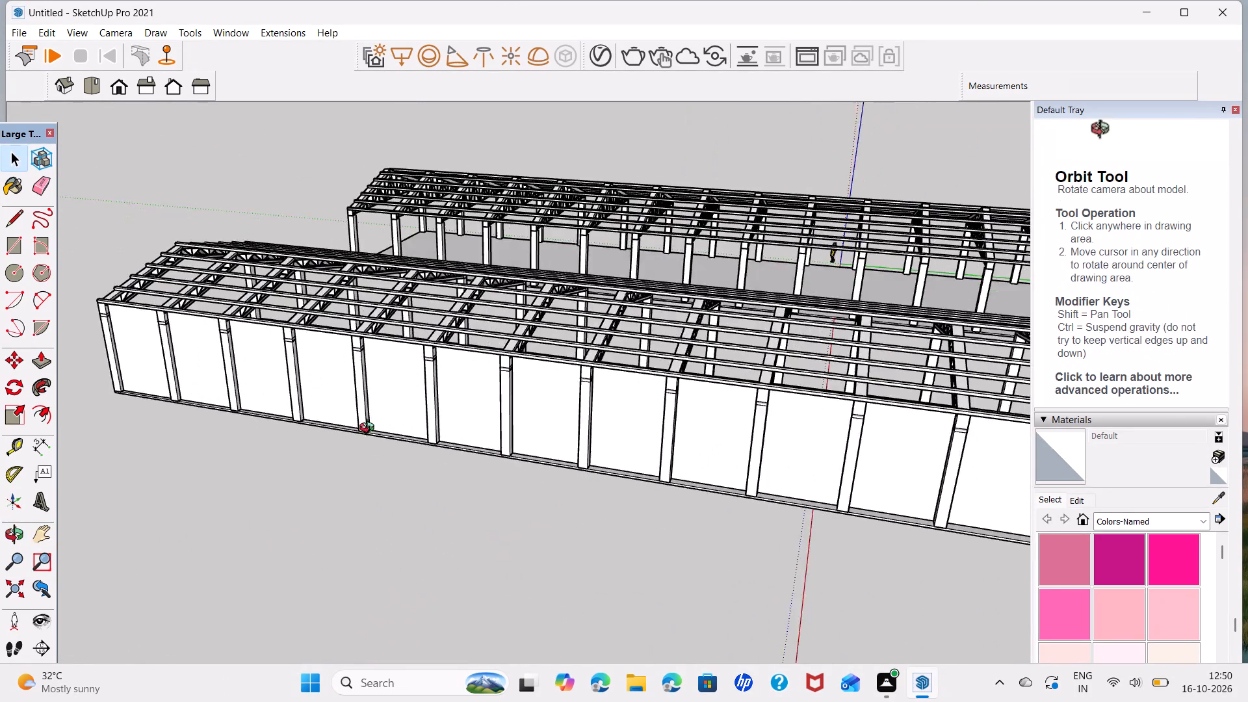
{"action": "middle_click_drag", "start_coordinate": [370, 429], "coordinate": [571, 500]}
Undo the row of wall panel copies and the Push/Pull operations that raised the first panel in the end bay.
{"action": "key", "text": "ctrl+z"}
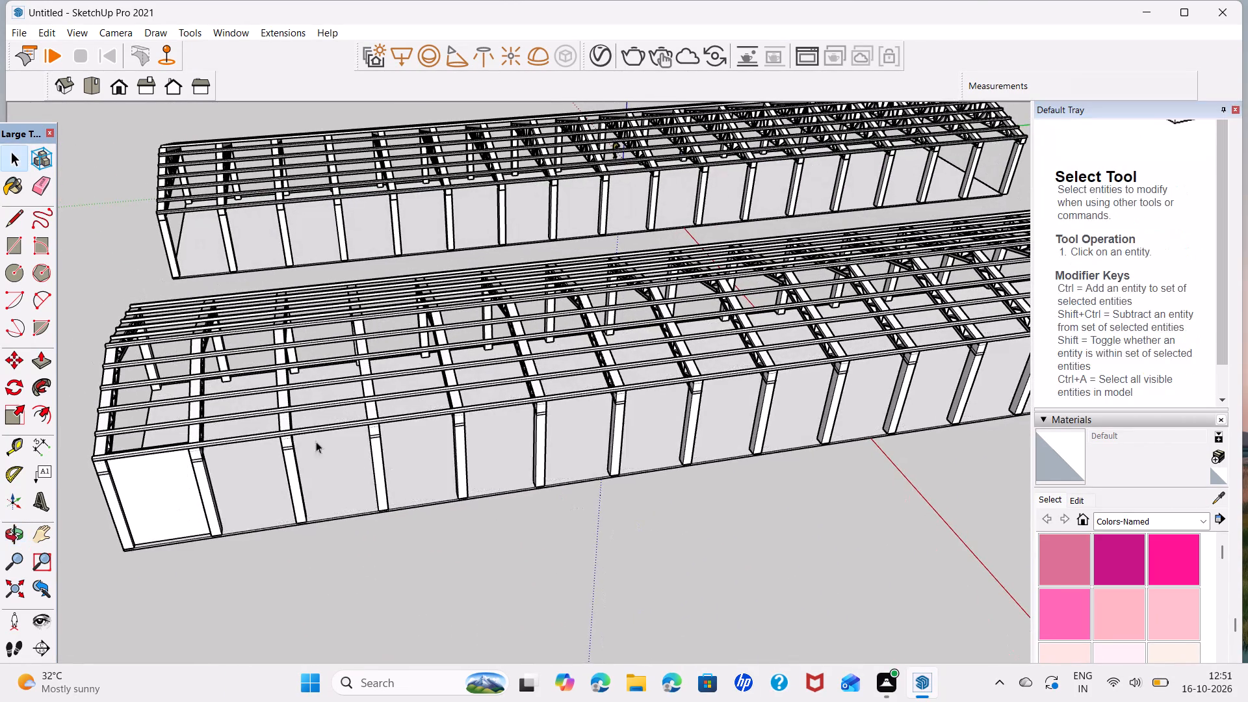
{"action": "scroll", "coordinate": [209, 495], "scroll_direction": "up", "scroll_amount": 7}
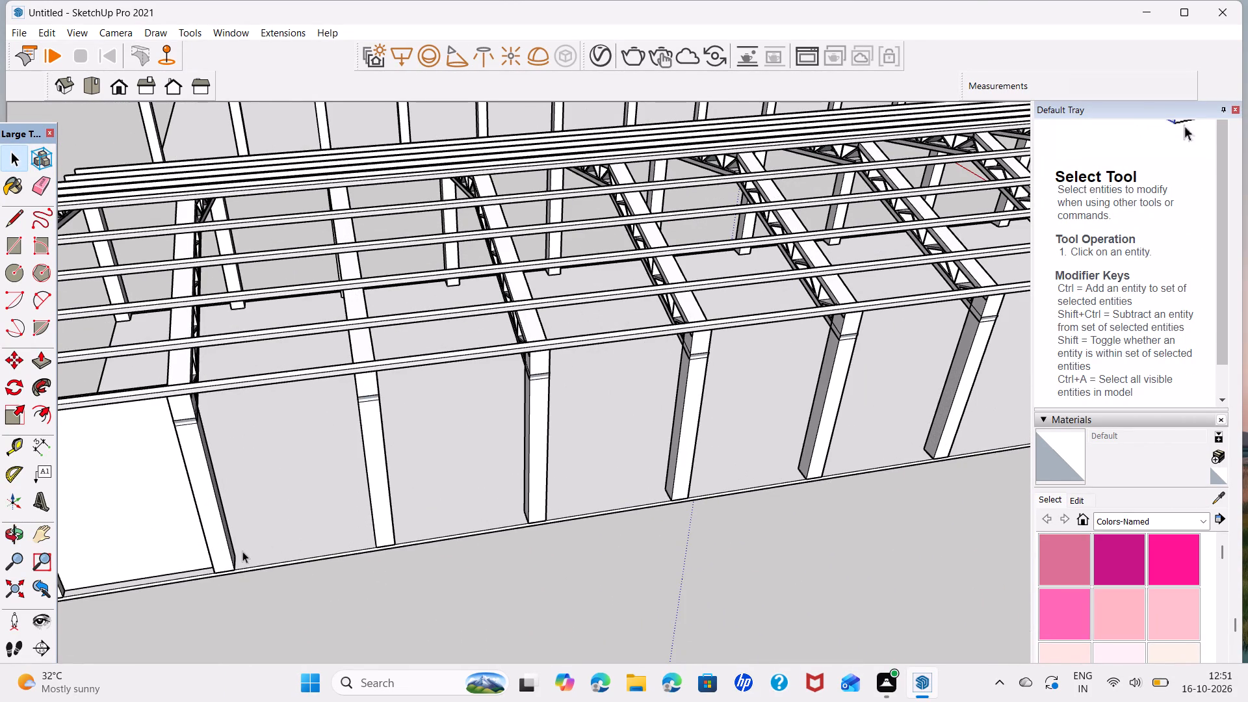
{"action": "scroll", "coordinate": [242, 551], "scroll_direction": "up", "scroll_amount": 5}
{"action": "triple_click", "coordinate": [174, 564]}
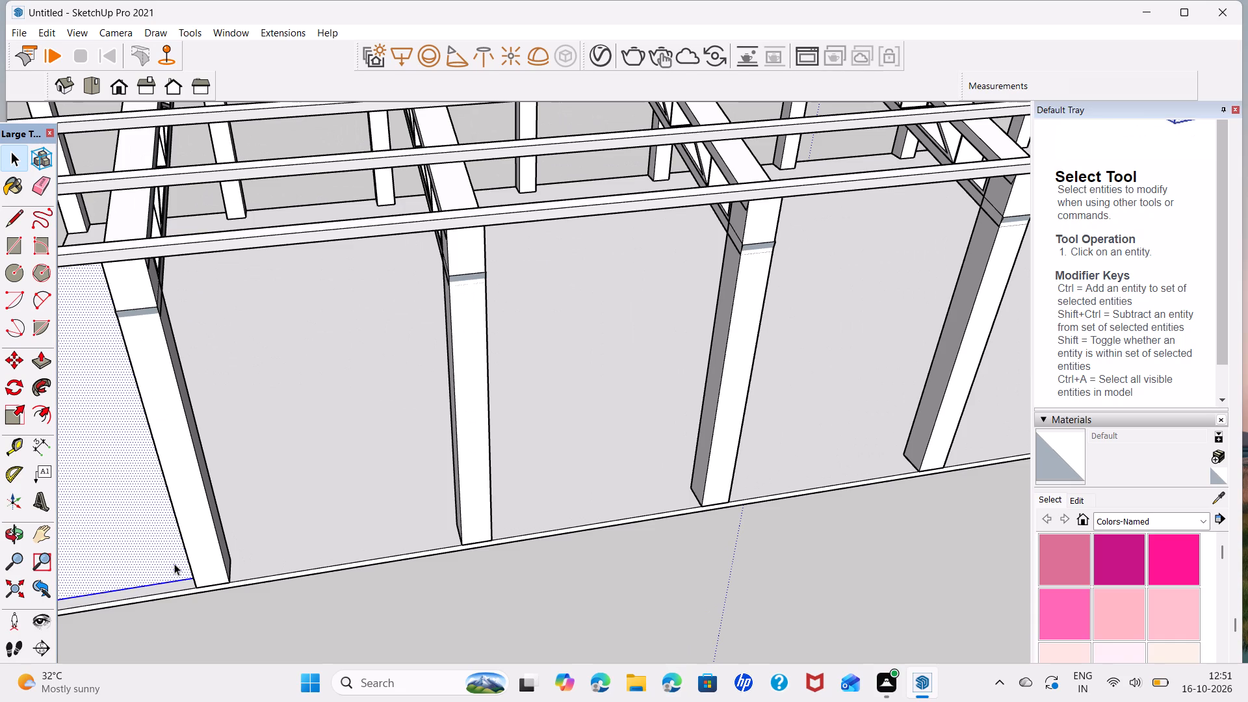
{"action": "middle_click_drag", "start_coordinate": [192, 534], "coordinate": [500, 471]}
{"action": "scroll", "coordinate": [251, 554], "scroll_direction": "up", "scroll_amount": 4}
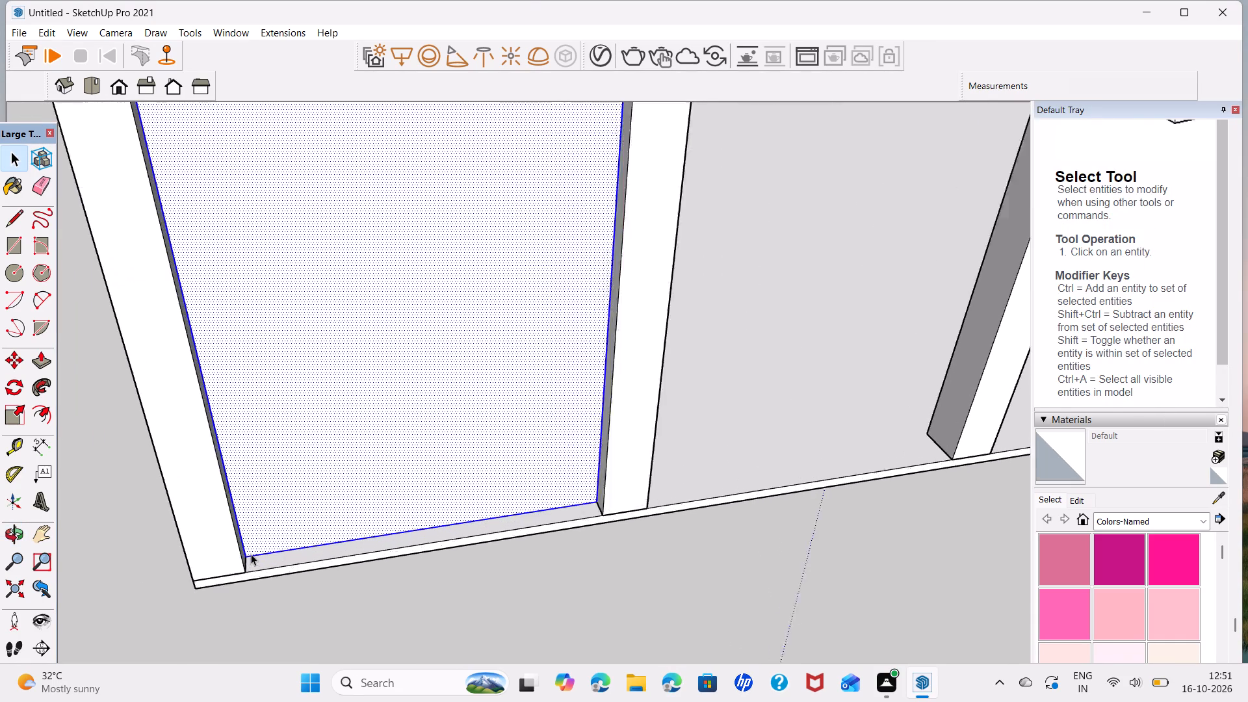
{"action": "scroll", "coordinate": [251, 554], "scroll_direction": "up", "scroll_amount": 3}
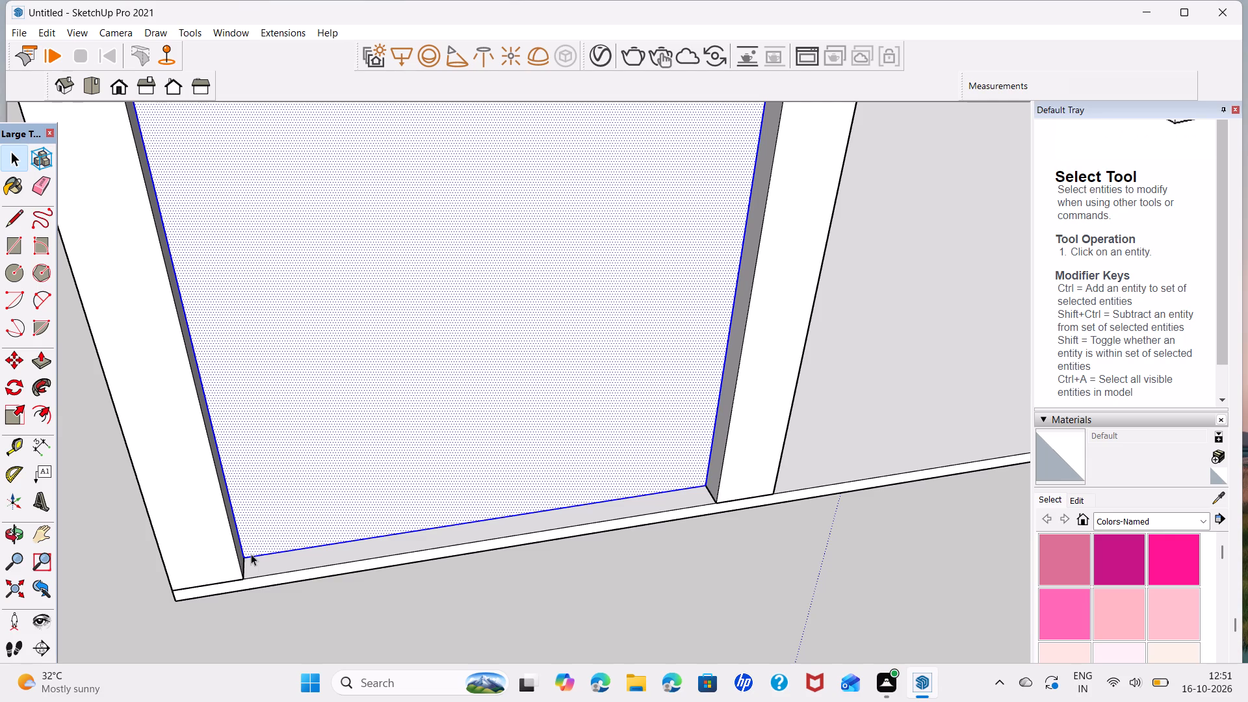
{"action": "key", "text": "ctrl+z"}
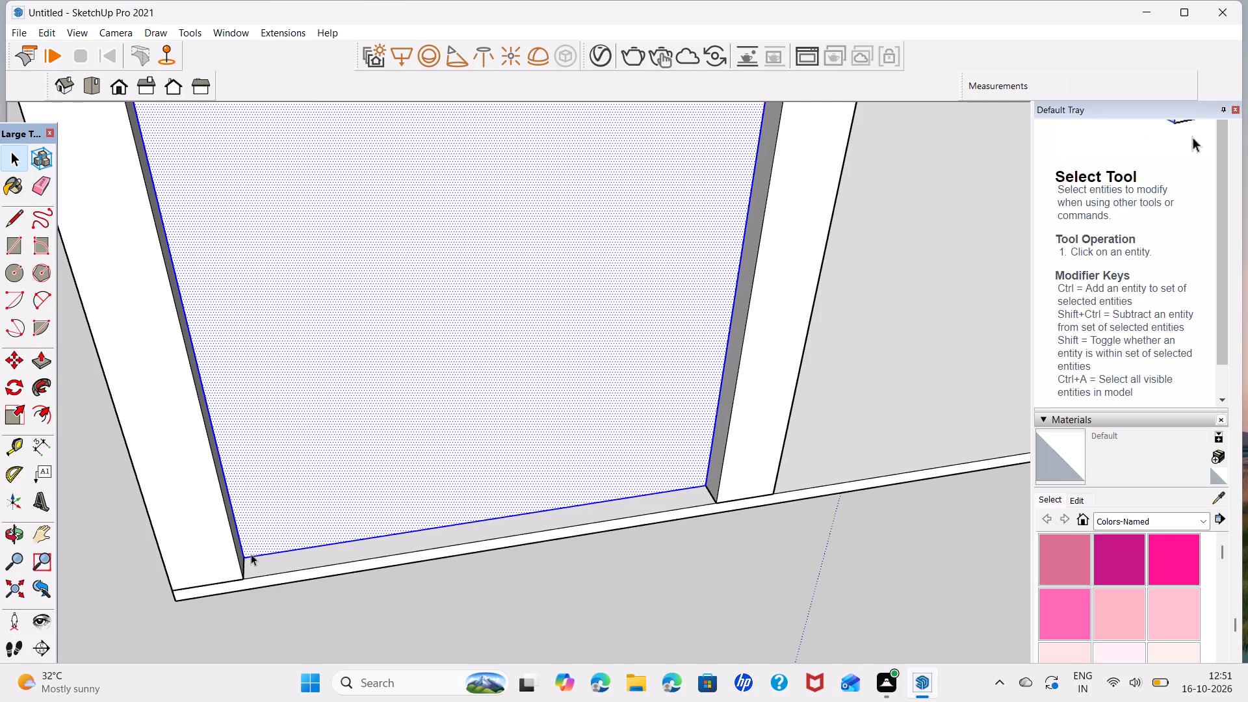
{"action": "key", "text": "ctrl+z"}
Move the floor line between the first two columns 8" outward to align with the columns' outer faces.
{"action": "left_click", "coordinate": [251, 554]}
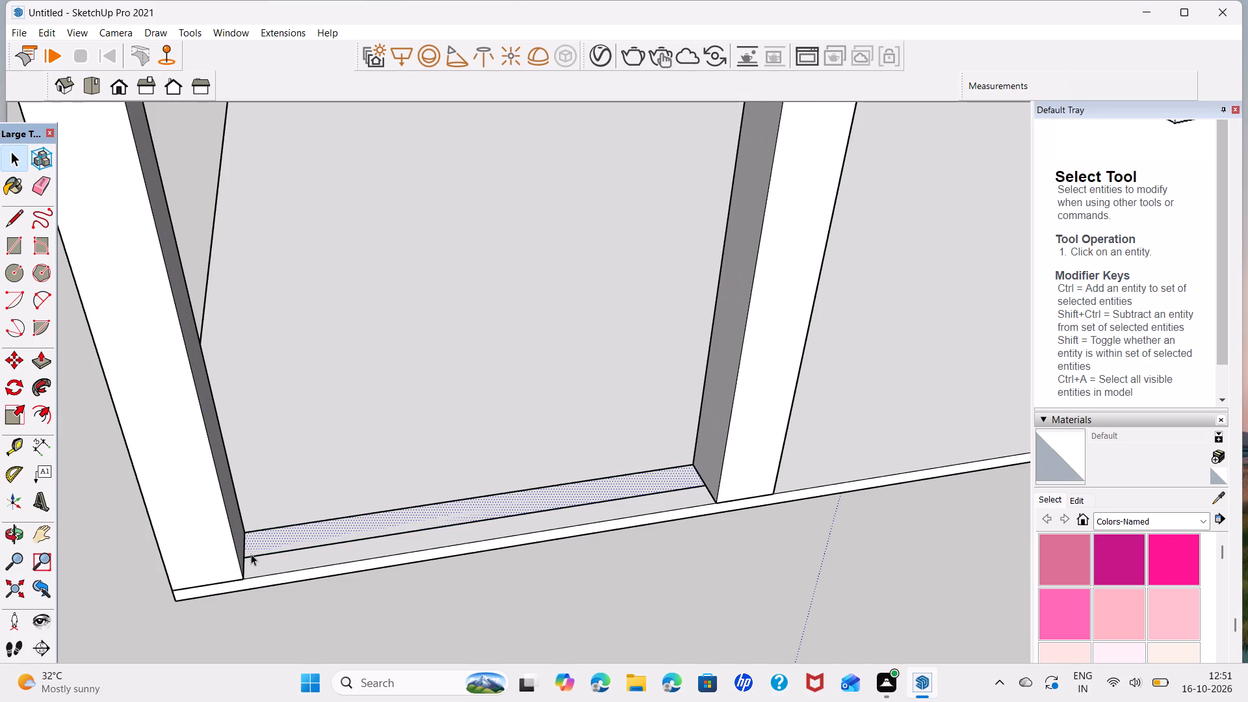
{"action": "left_click", "coordinate": [251, 554]}
{"action": "left_click", "coordinate": [250, 556]}
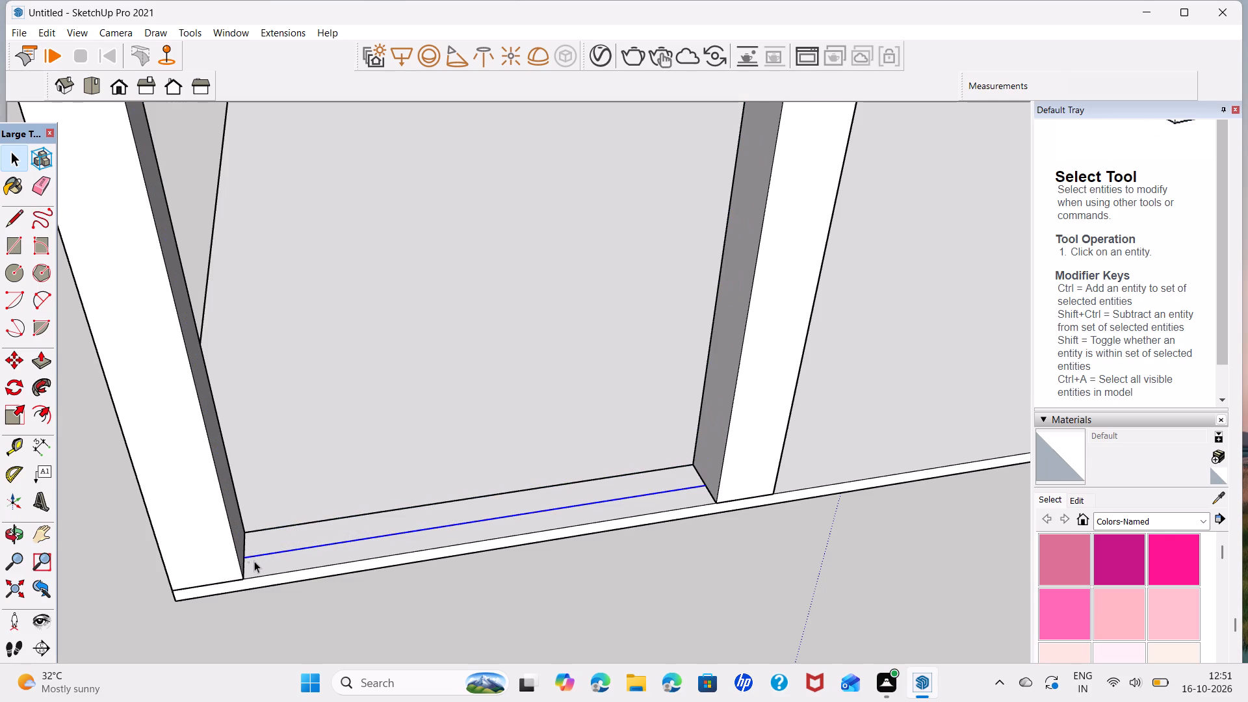
{"action": "key", "text": "m"}
{"action": "left_click", "coordinate": [245, 556]}
{"action": "left_click", "coordinate": [242, 577]}
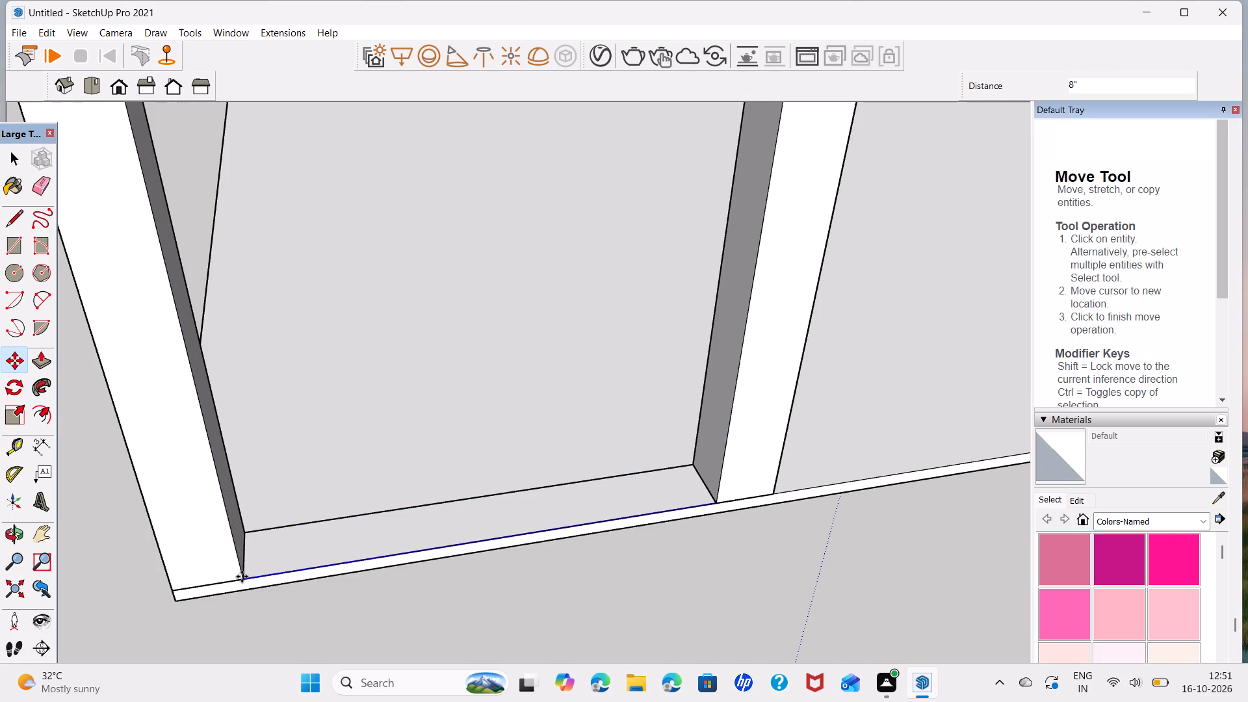
Push/Pull the widened floor strip between the first two columns up 15' to form a flush wall panel.
{"action": "key", "text": "p"}
{"action": "left_click", "coordinate": [361, 539]}
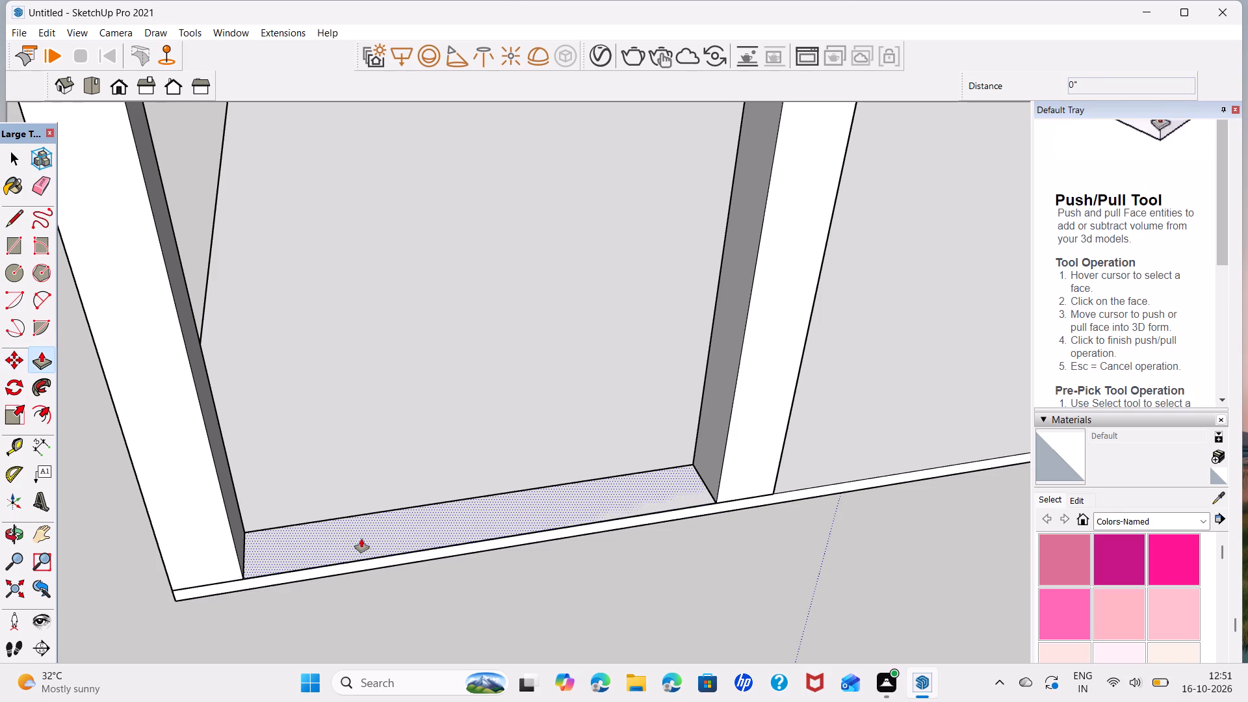
{"action": "type", "text": "17"}
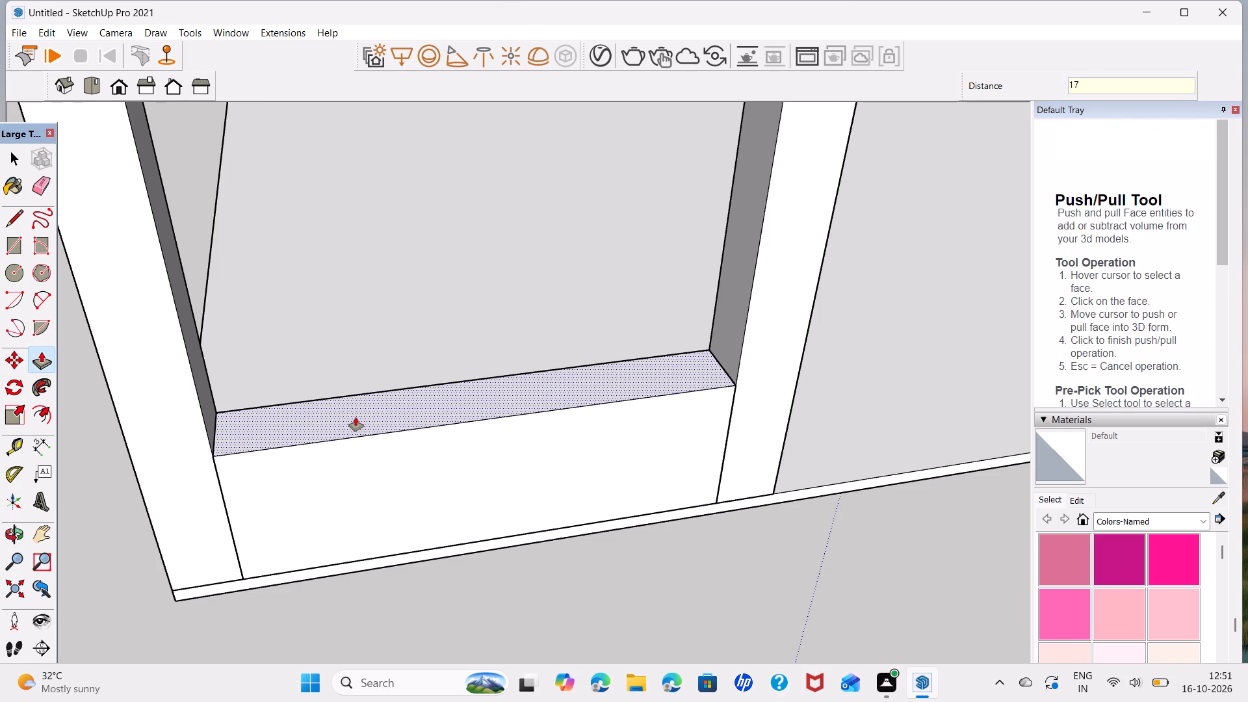
{"action": "key", "text": "BackSpace"}
{"action": "type", "text": "5'"}
{"action": "key", "text": "Return"}
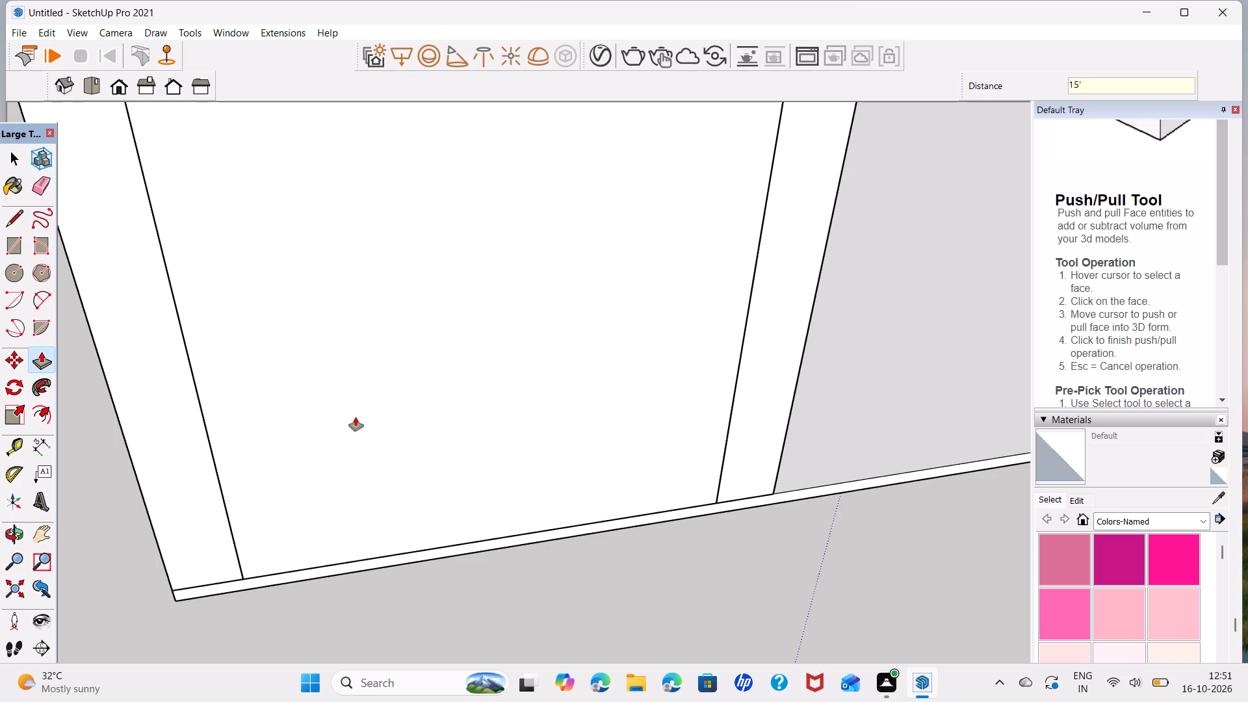
{"action": "key", "text": "space"}
Push/Pull the wall panel's top face up 2' toward the eave purlin.
{"action": "scroll", "coordinate": [356, 417], "scroll_direction": "down", "scroll_amount": 10}
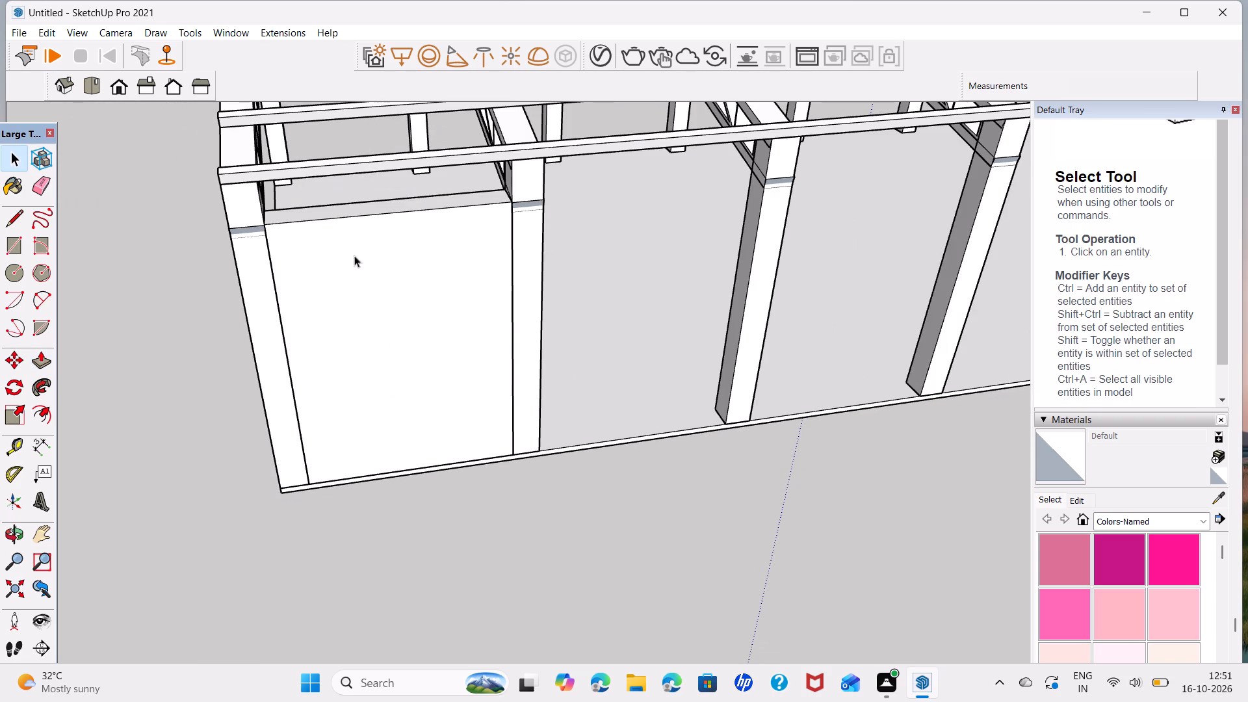
{"action": "scroll", "coordinate": [382, 203], "scroll_direction": "up", "scroll_amount": 7}
{"action": "left_click", "coordinate": [391, 215]}
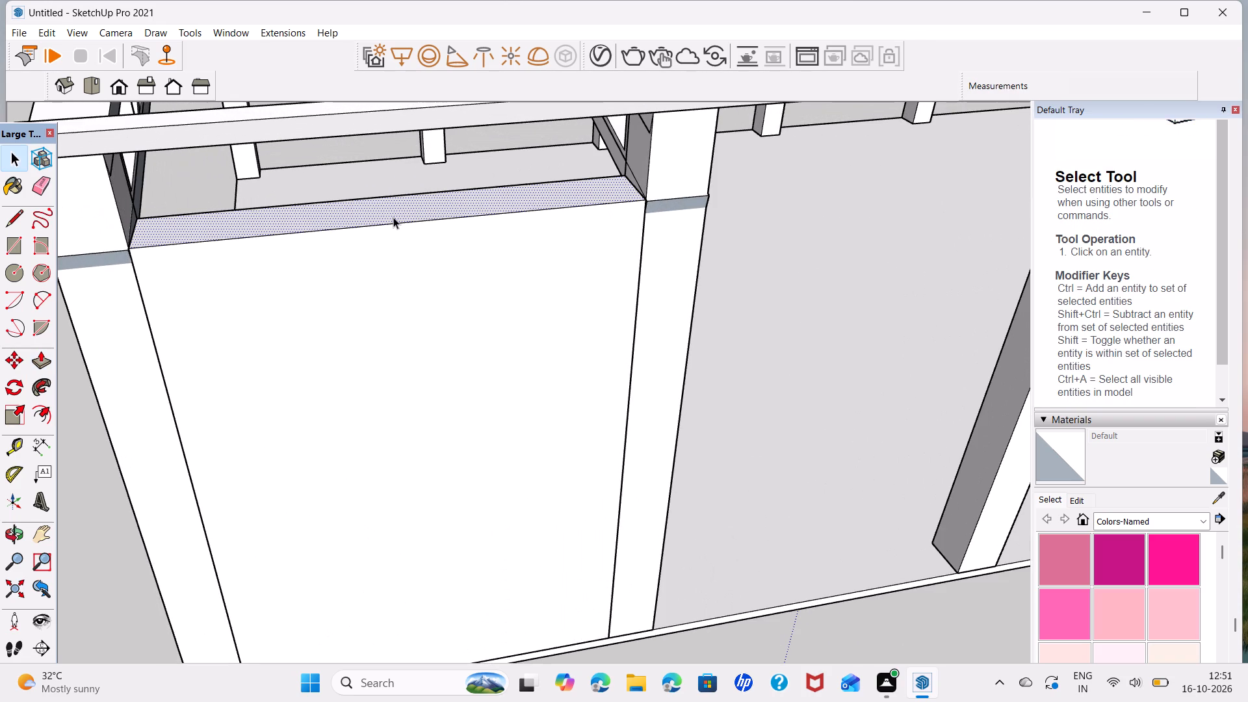
{"action": "key", "text": "p"}
{"action": "left_click", "coordinate": [393, 217]}
{"action": "type", "text": "2'"}
{"action": "key", "text": "Return"}
{"action": "key", "text": "space"}
Copy the end bay's outer wall face with its edges into the second bay, aligned to the next column's corner.
{"action": "scroll", "coordinate": [439, 259], "scroll_direction": "down", "scroll_amount": 5}
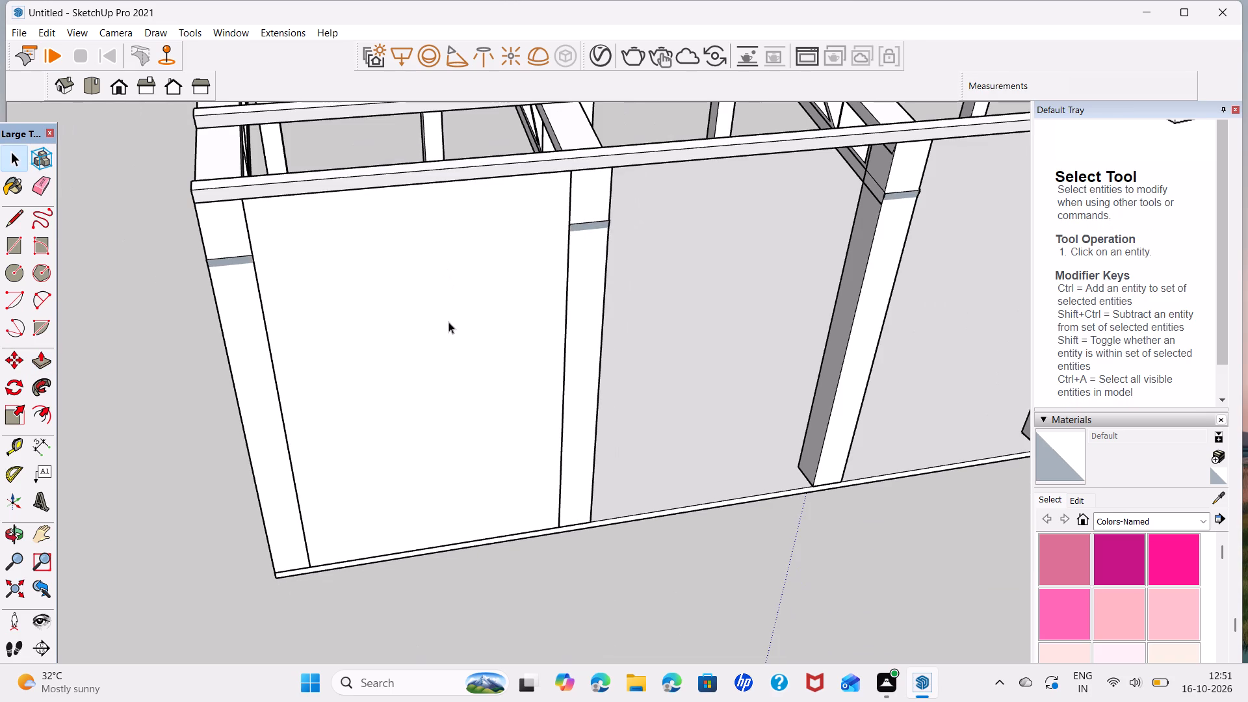
{"action": "left_click", "coordinate": [463, 419]}
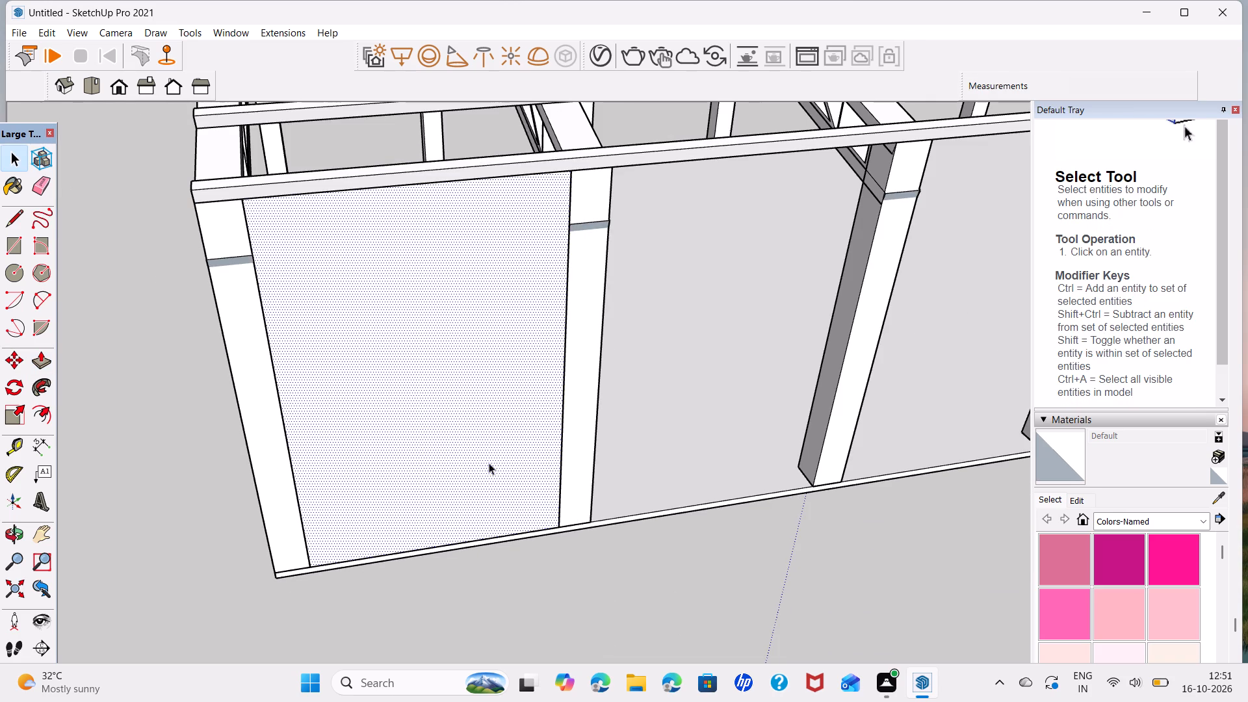
{"action": "key", "text": "m"}
{"action": "key", "text": "space"}
{"action": "triple_click", "coordinate": [516, 482]}
{"action": "key", "text": "m"}
{"action": "left_click", "coordinate": [560, 528]}
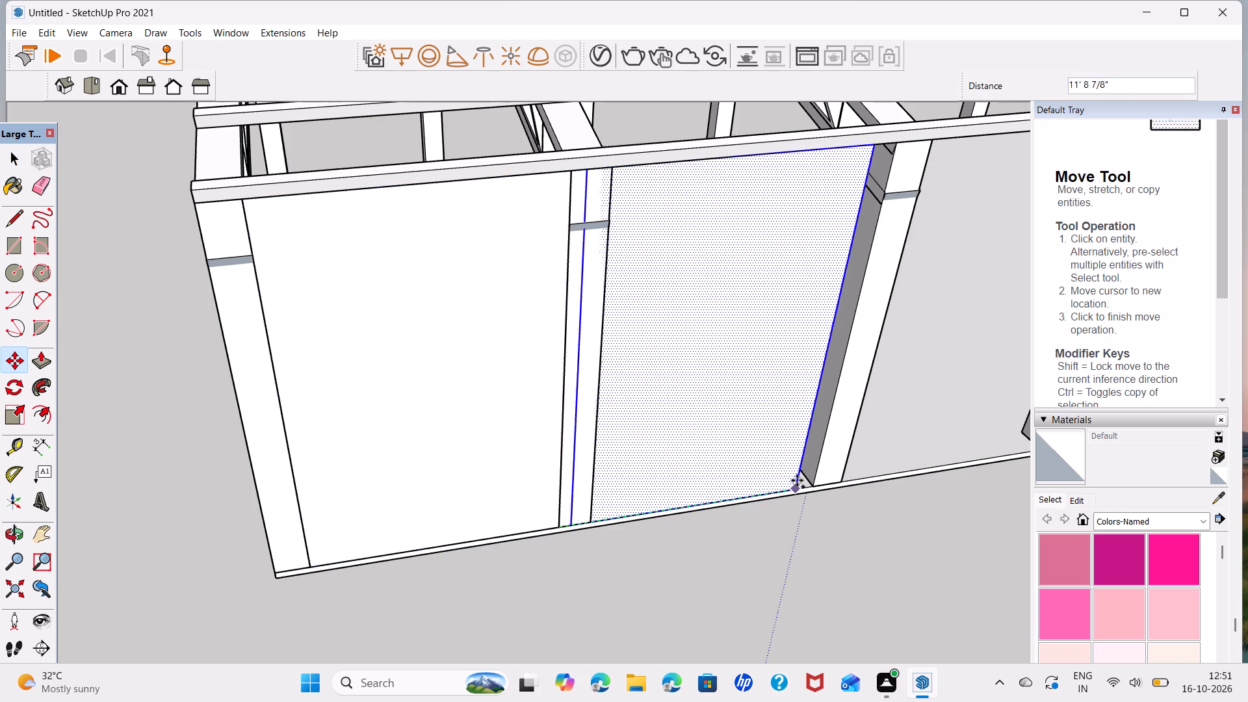
{"action": "left_click", "coordinate": [812, 486]}
Copy the outer wall face bay by bay into the third to sixth bays, each 12' 8" along the floor edge.
{"action": "middle_click_drag", "start_coordinate": [814, 487], "coordinate": [443, 523]}
{"action": "left_click", "coordinate": [435, 523], "text": "ctrl"}
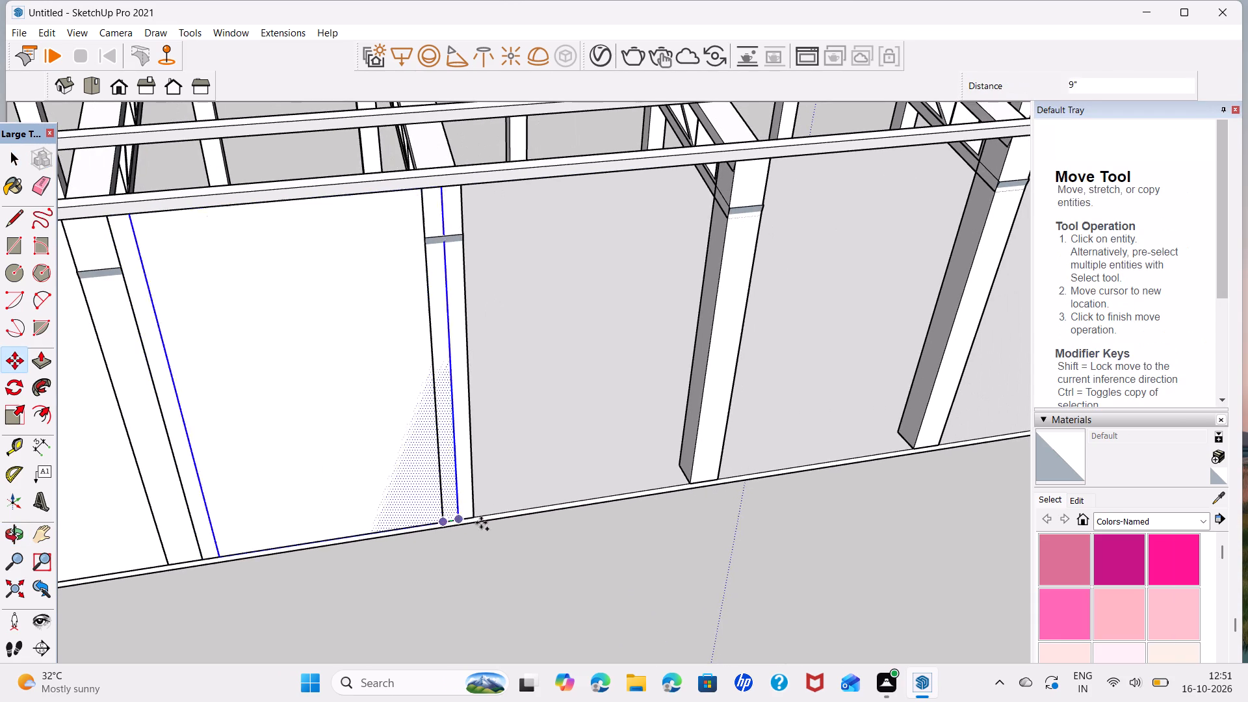
{"action": "left_click", "coordinate": [690, 482]}
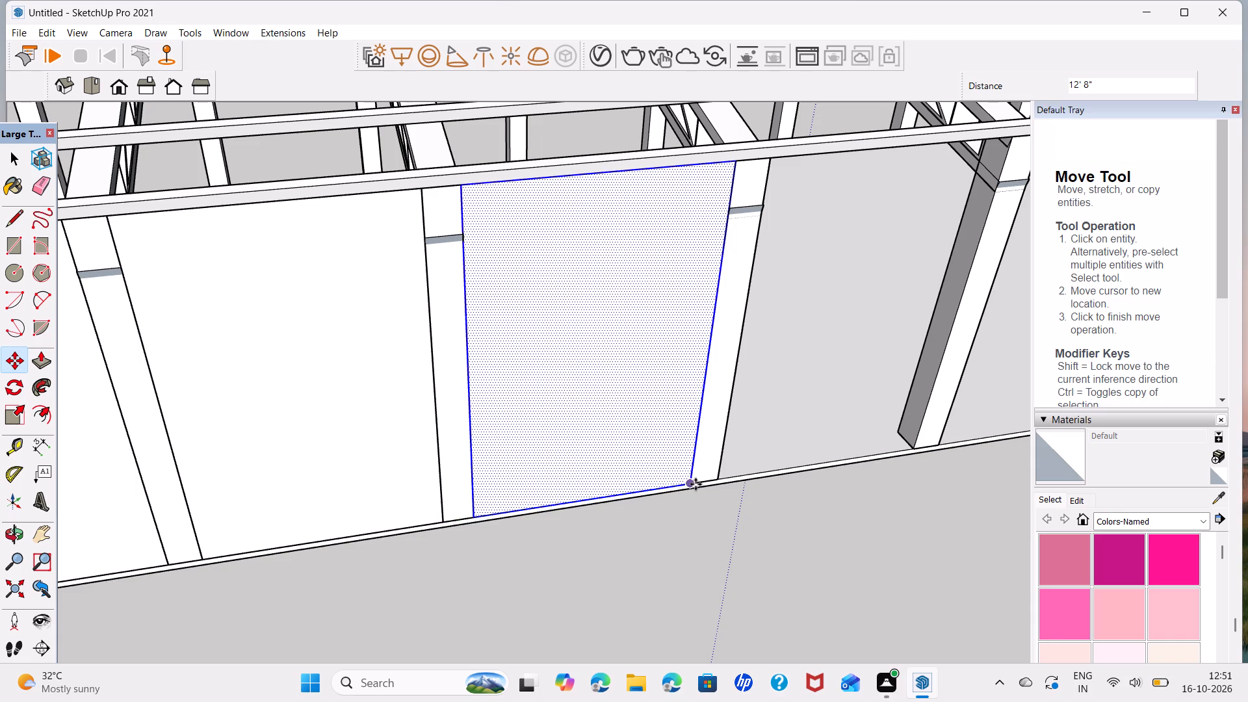
{"action": "left_click", "coordinate": [693, 484]}
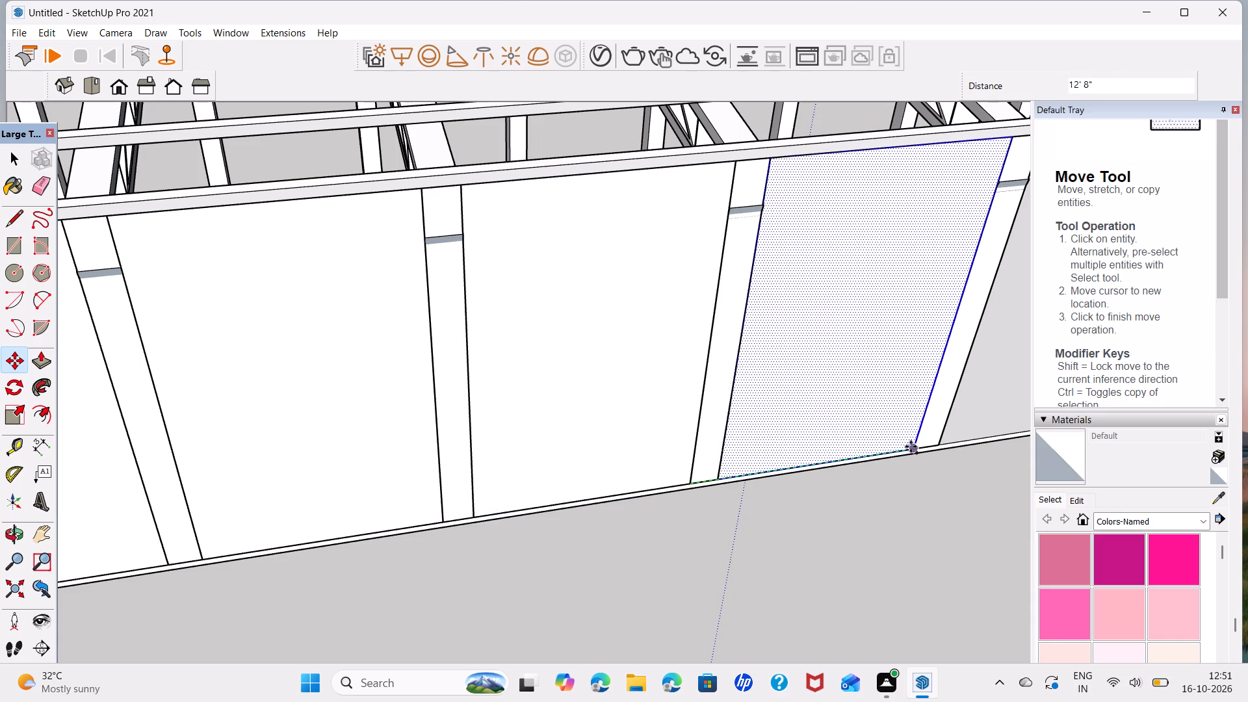
{"action": "left_click", "coordinate": [912, 447]}
{"action": "middle_click_drag", "start_coordinate": [912, 447], "coordinate": [377, 508]}
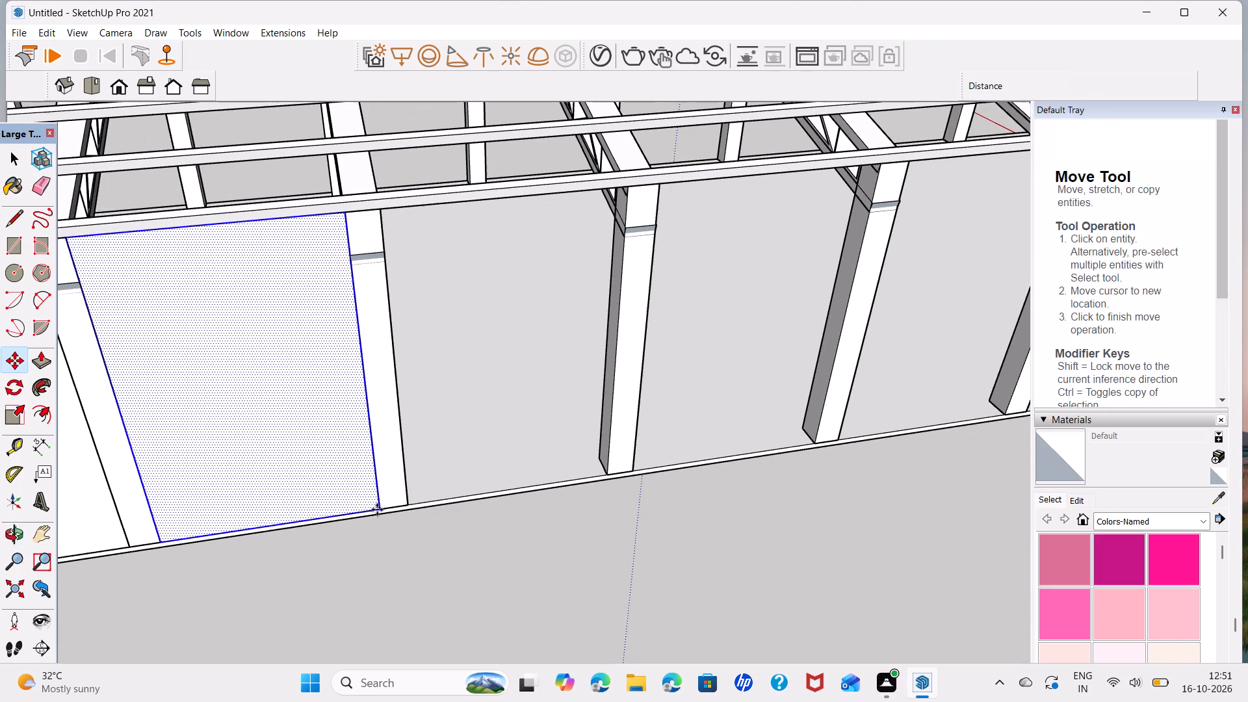
{"action": "left_click", "coordinate": [378, 512]}
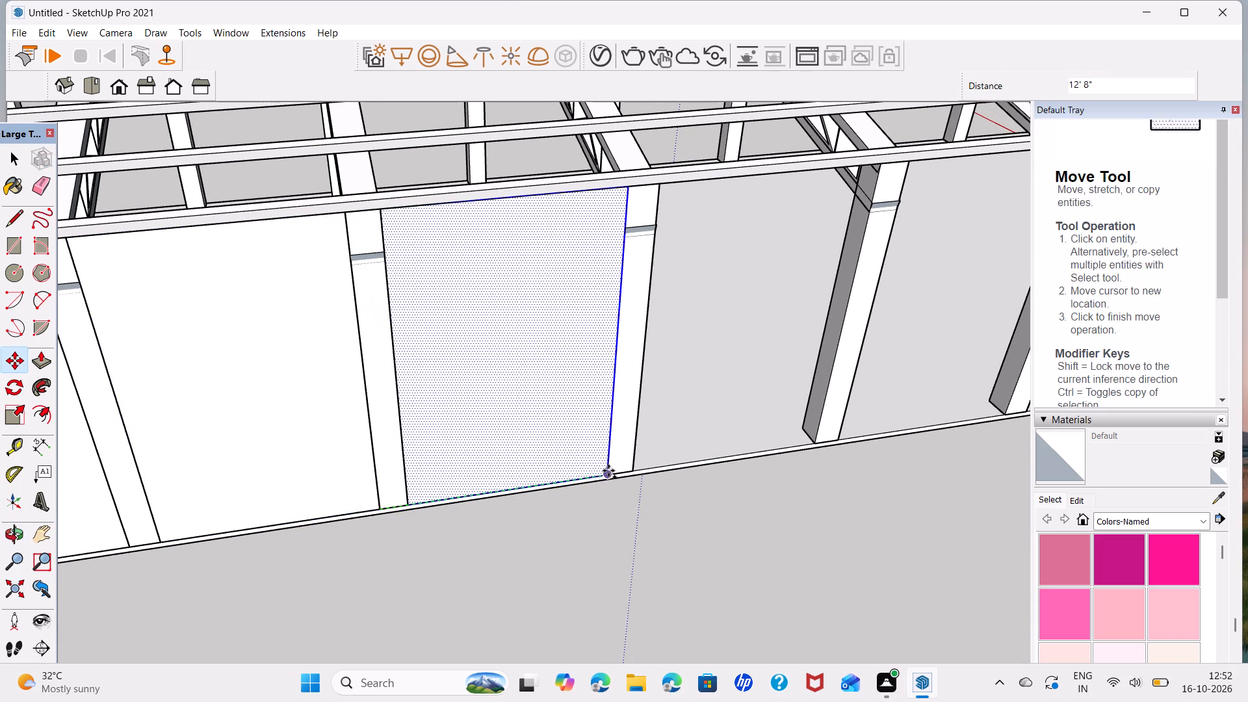
{"action": "left_click", "coordinate": [609, 470]}
{"action": "left_click", "coordinate": [608, 472]}
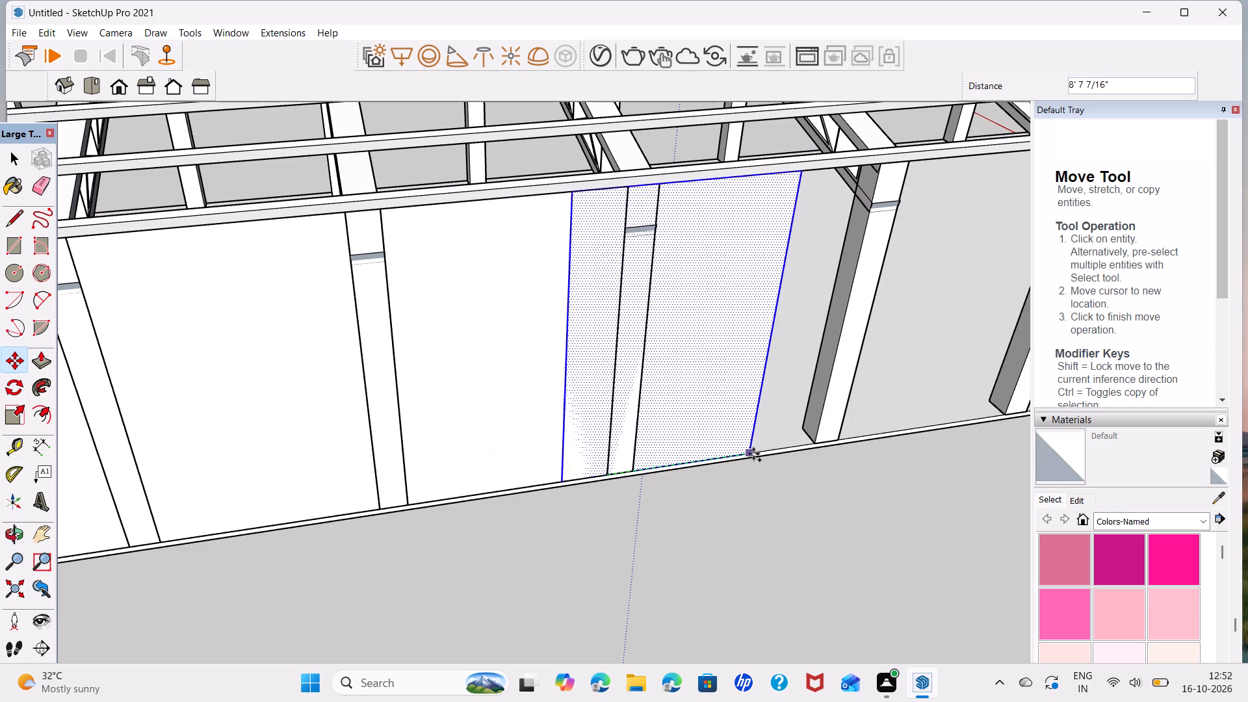
{"action": "left_click", "coordinate": [812, 439]}
Continue copying the wall face into the following three bays at 12' 8" spacing, corner to column corner.
{"action": "left_click", "coordinate": [816, 440]}
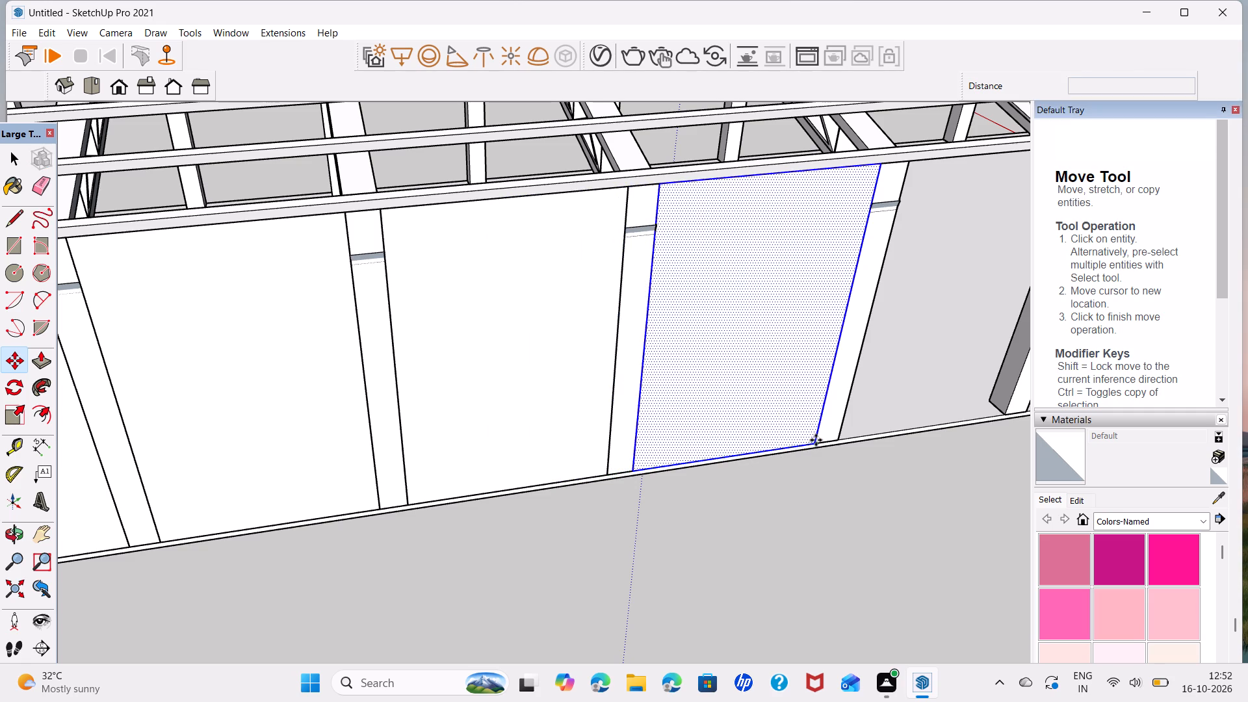
{"action": "middle_click_drag", "start_coordinate": [893, 432], "coordinate": [398, 519]}
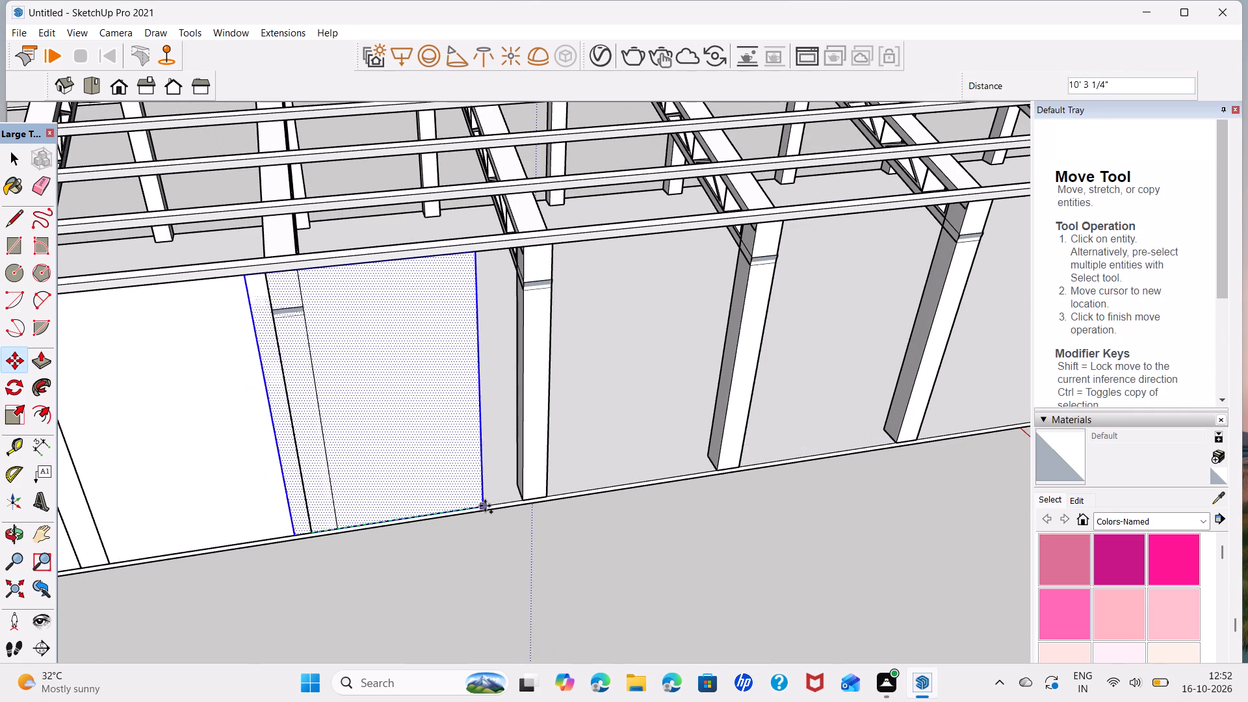
{"action": "left_click", "coordinate": [521, 497]}
{"action": "left_click", "coordinate": [521, 497]}
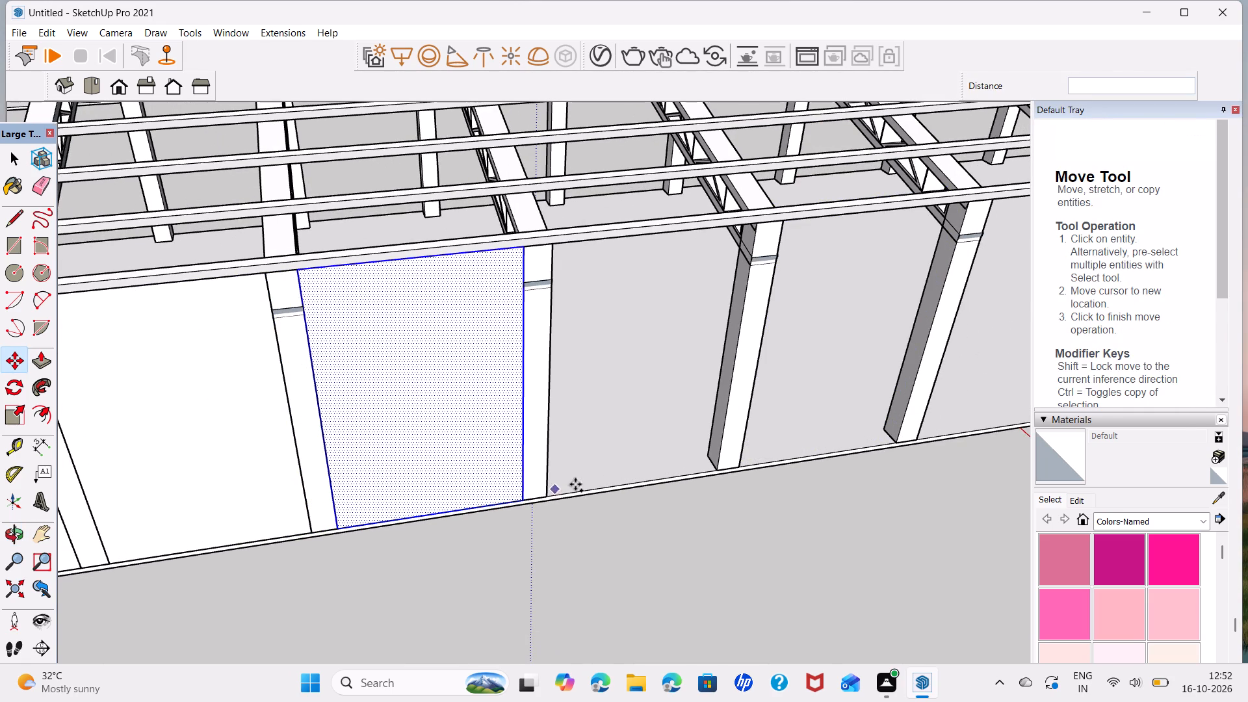
{"action": "left_click", "coordinate": [524, 500]}
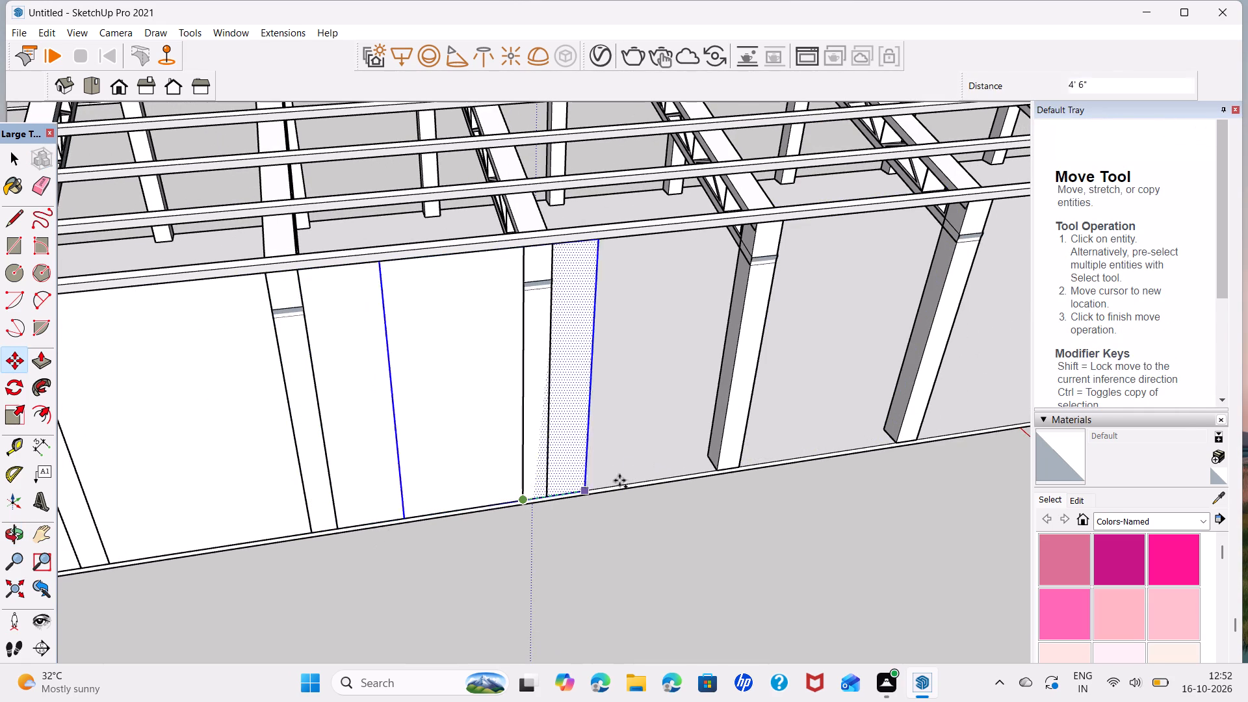
{"action": "left_click", "coordinate": [719, 469]}
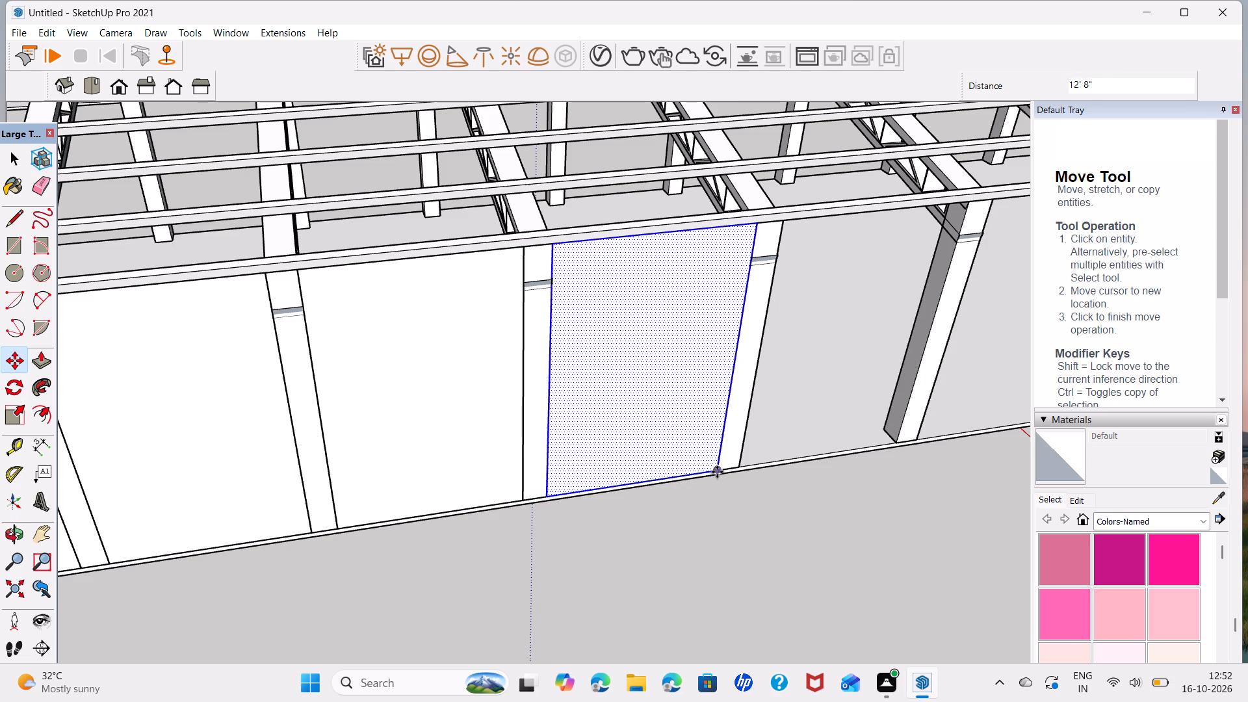
{"action": "left_click", "coordinate": [717, 472]}
{"action": "left_click", "coordinate": [897, 441]}
Copy the wall face into two more open bays along the same side, each offset 12' 8" to the next column's corner.
{"action": "middle_click_drag", "start_coordinate": [897, 441], "coordinate": [912, 527], "text": "shift"}
{"action": "scroll", "coordinate": [911, 528], "scroll_direction": "down", "scroll_amount": 3}
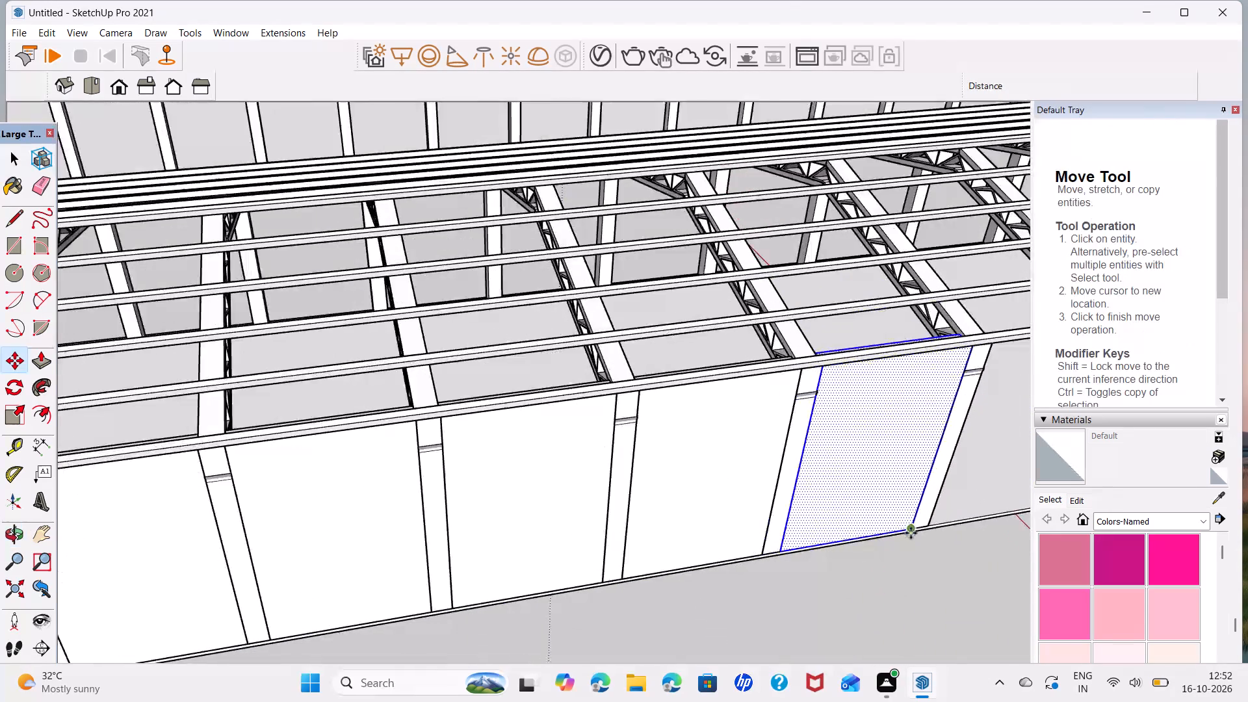
{"action": "scroll", "coordinate": [911, 533], "scroll_direction": "down", "scroll_amount": 1}
{"action": "middle_click_drag", "start_coordinate": [914, 541], "coordinate": [697, 395]}
{"action": "middle_click_drag", "start_coordinate": [883, 515], "coordinate": [801, 492], "text": "shift"}
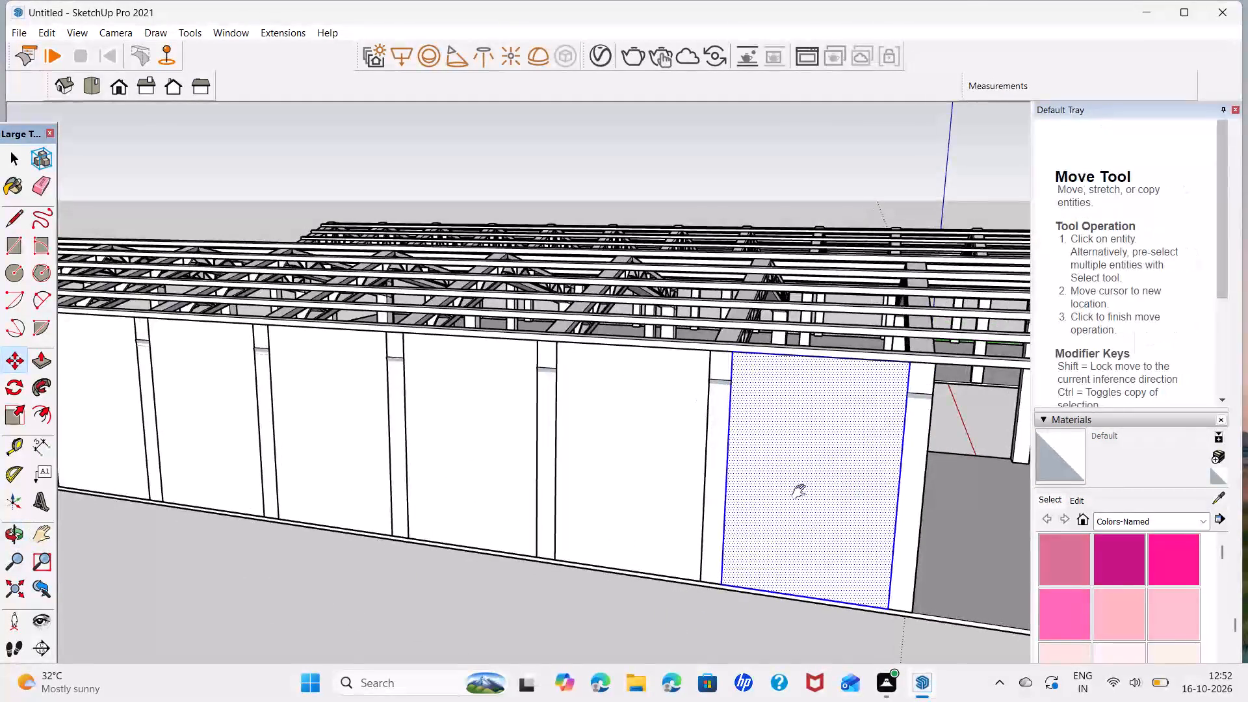
{"action": "middle_click_drag", "start_coordinate": [801, 492], "coordinate": [691, 460], "text": "shift"}
{"action": "middle_click_drag", "start_coordinate": [717, 575], "coordinate": [890, 531]}
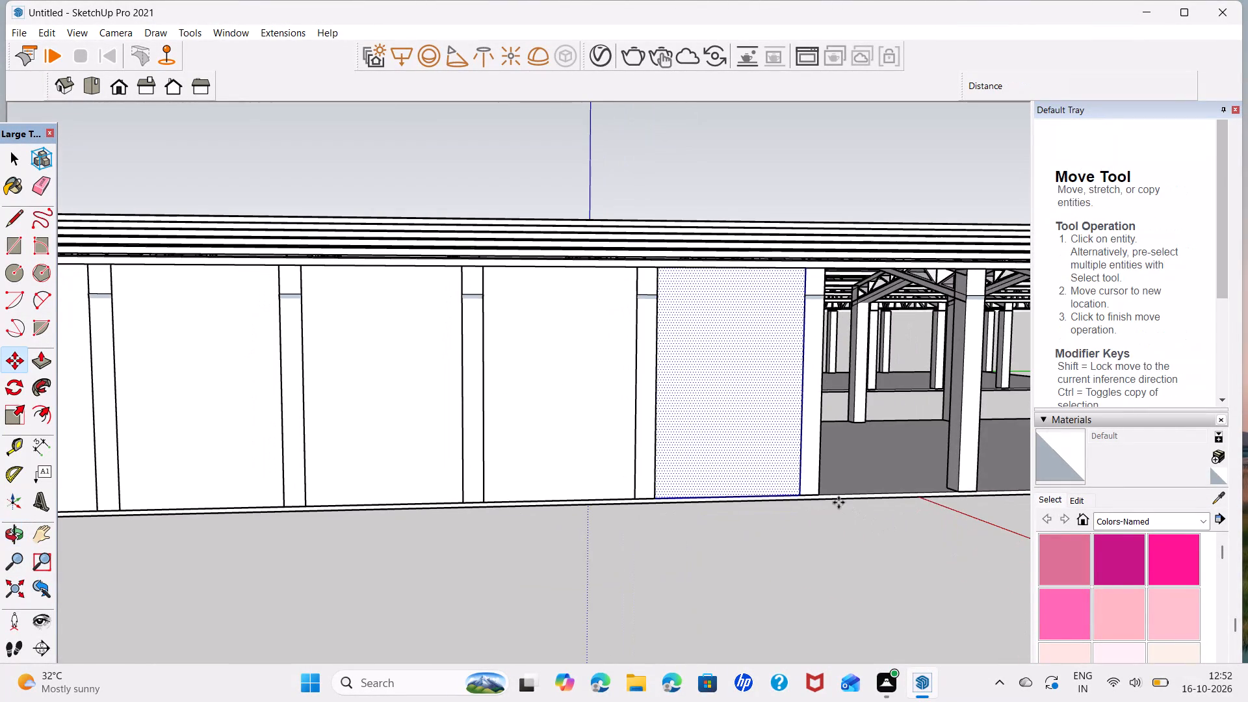
{"action": "scroll", "coordinate": [773, 484], "scroll_direction": "up", "scroll_amount": 5}
{"action": "left_click", "coordinate": [816, 502]}
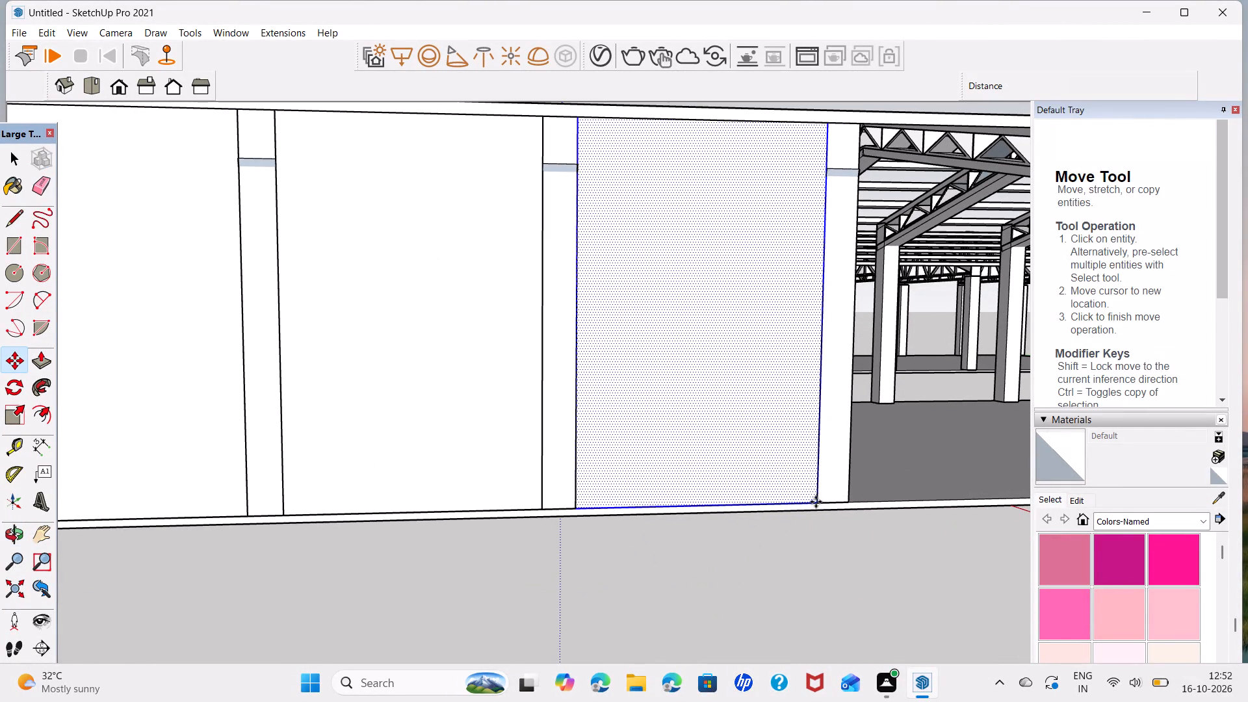
{"action": "middle_click_drag", "start_coordinate": [964, 486], "coordinate": [684, 498]}
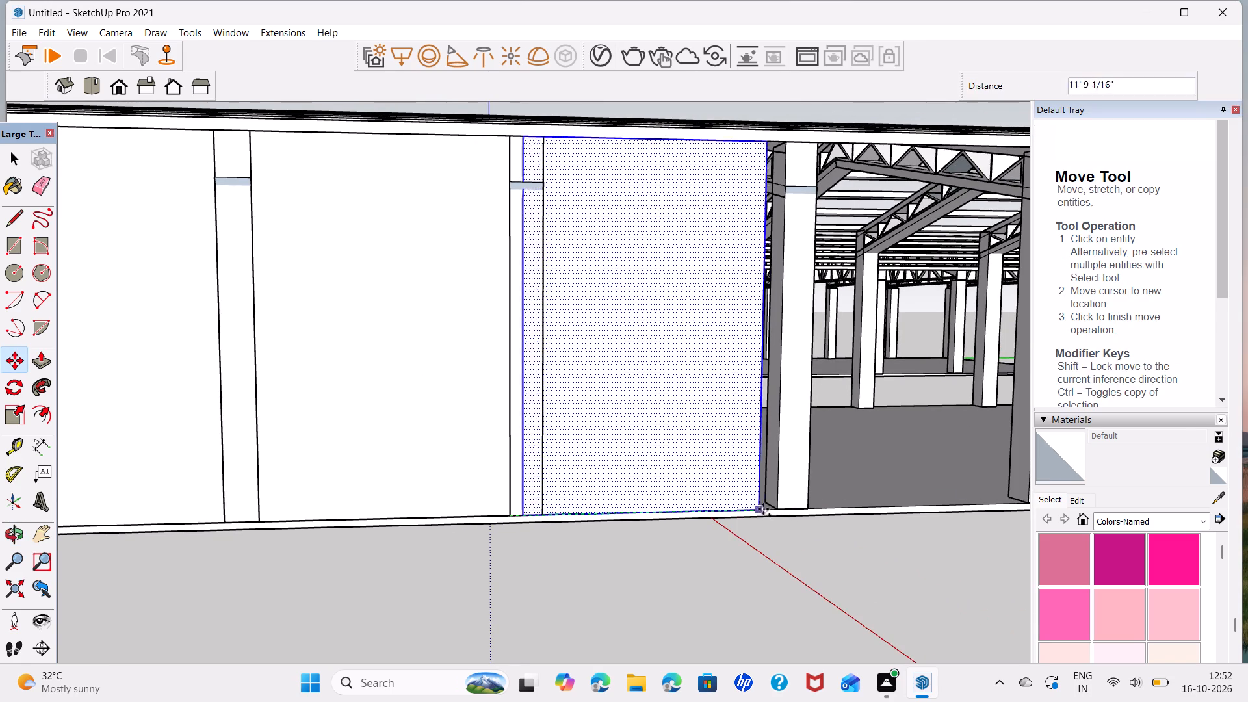
{"action": "left_click", "coordinate": [775, 506]}
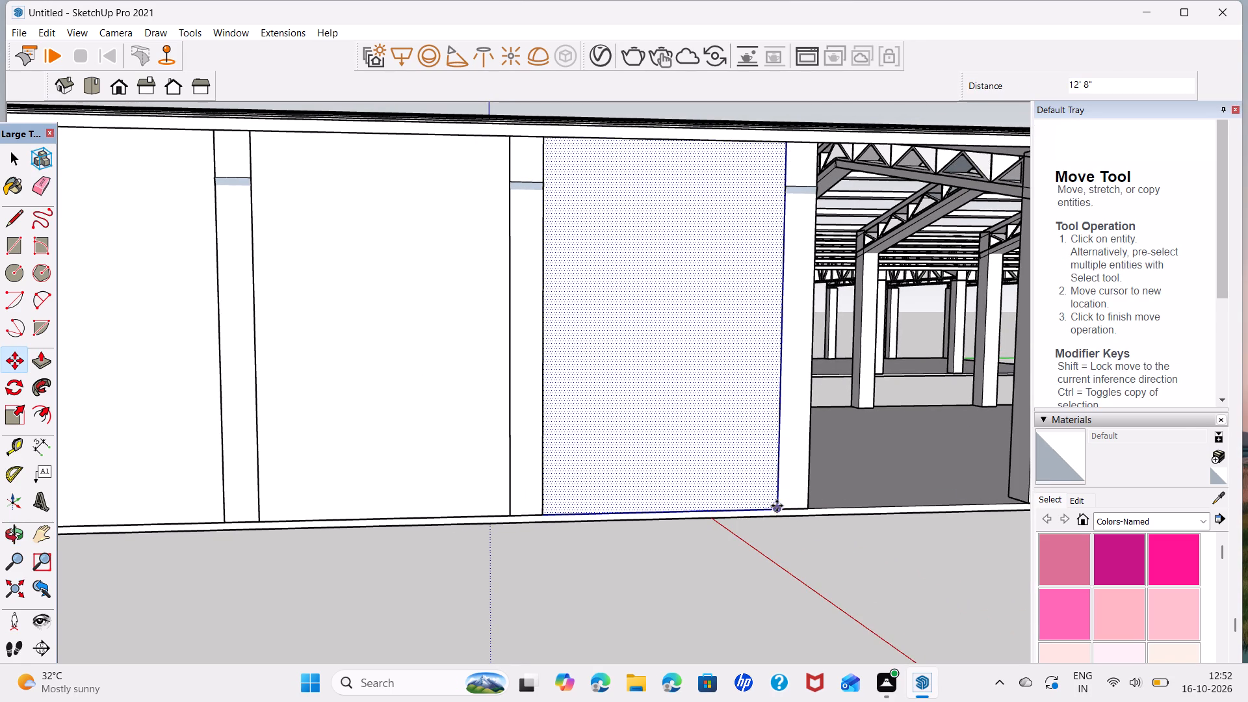
{"action": "left_click", "coordinate": [777, 506]}
{"action": "middle_click_drag", "start_coordinate": [907, 492], "coordinate": [660, 526], "text": "shift"}
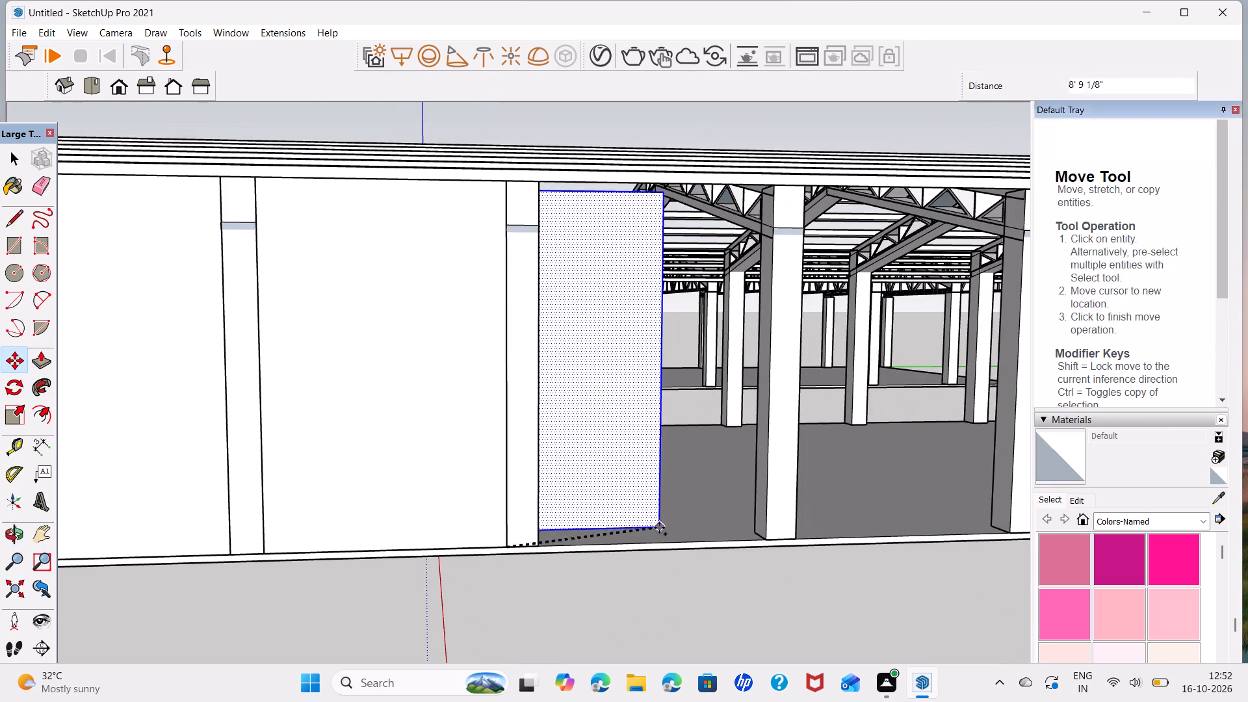
{"action": "left_click", "coordinate": [767, 539]}
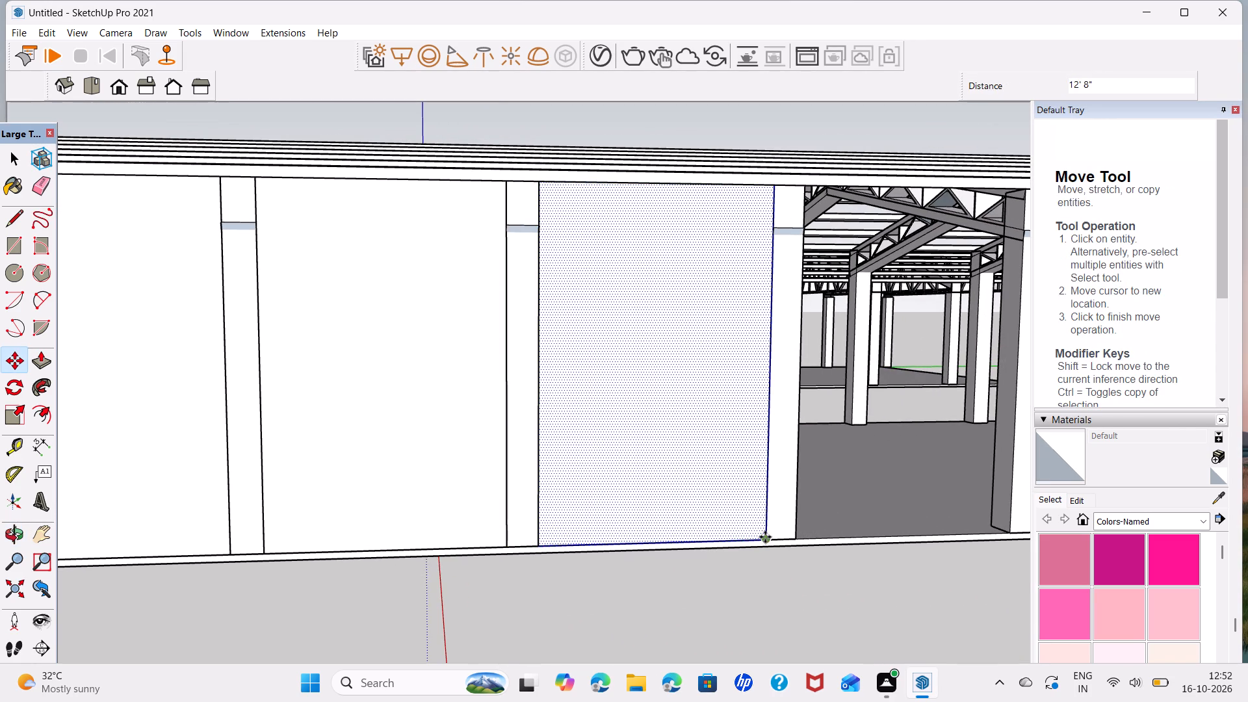
Copy the wall face into the following three open bays, snapping each copy to the next column's bottom corner.
{"action": "left_click", "coordinate": [765, 537]}
{"action": "middle_click_drag", "start_coordinate": [898, 519], "coordinate": [693, 528], "text": "shift"}
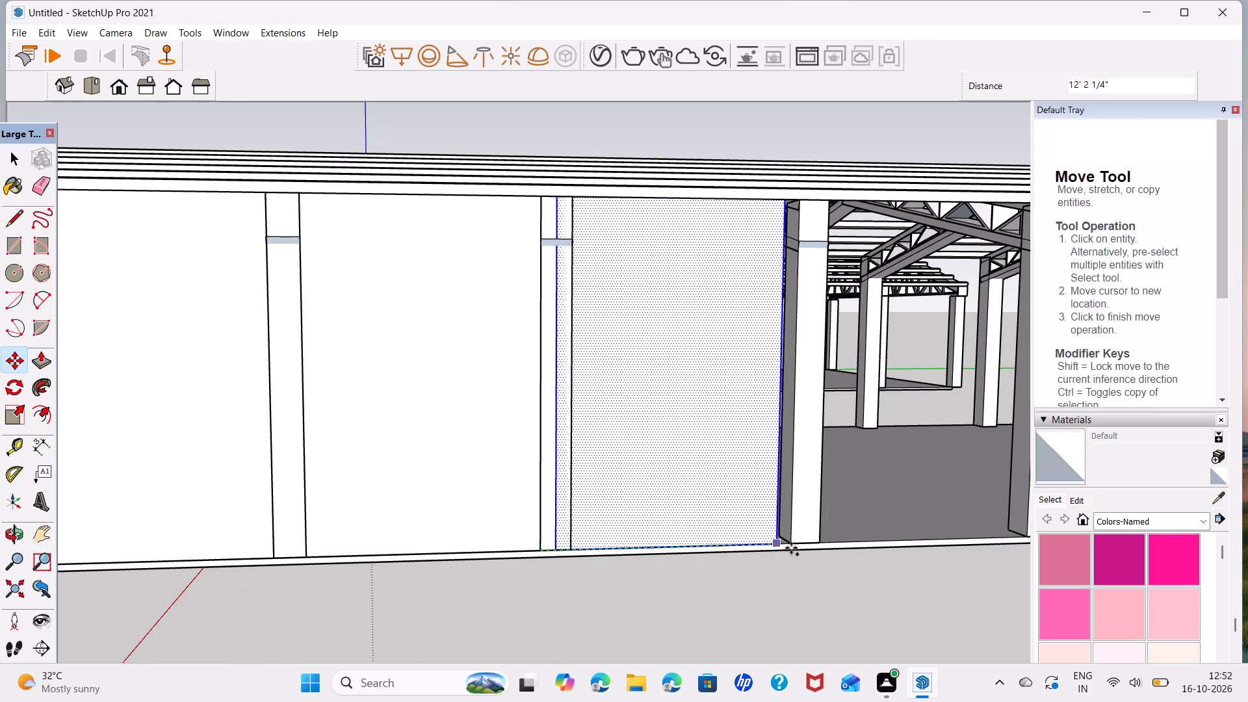
{"action": "left_click", "coordinate": [796, 543]}
{"action": "left_click", "coordinate": [789, 541]}
{"action": "middle_click_drag", "start_coordinate": [905, 536], "coordinate": [829, 549], "text": "shift"}
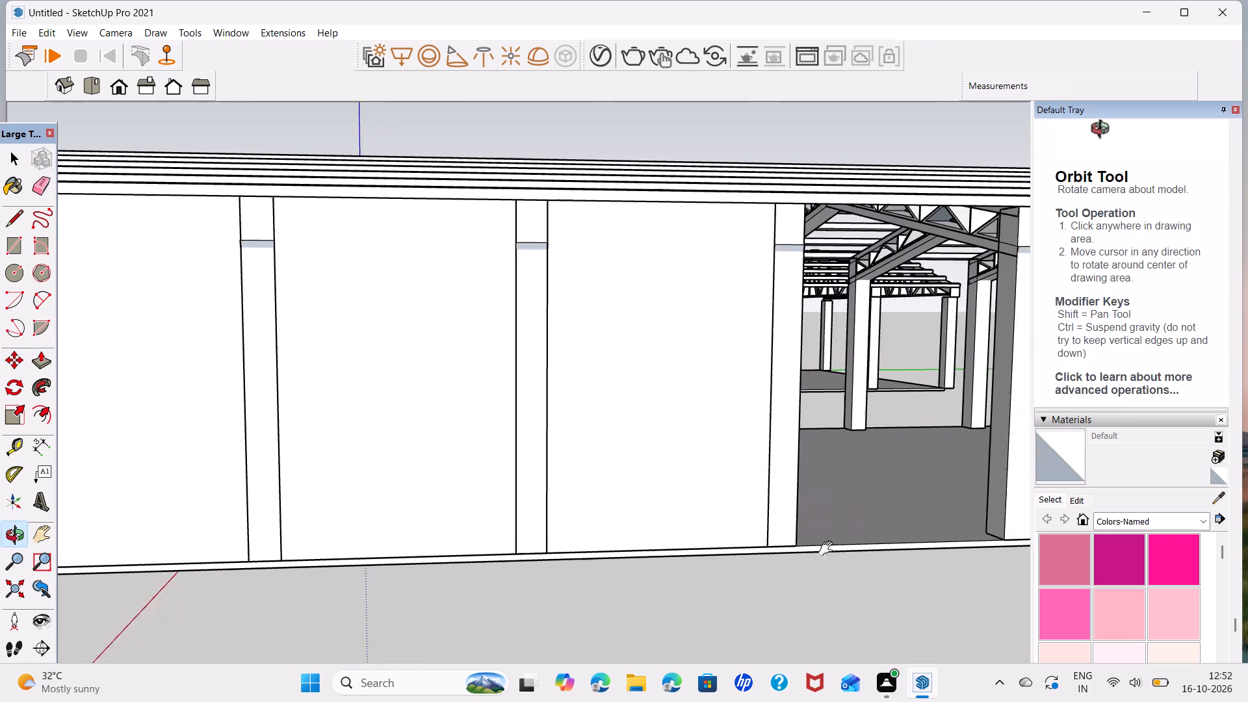
{"action": "middle_click_drag", "start_coordinate": [829, 549], "coordinate": [640, 573], "text": "shift"}
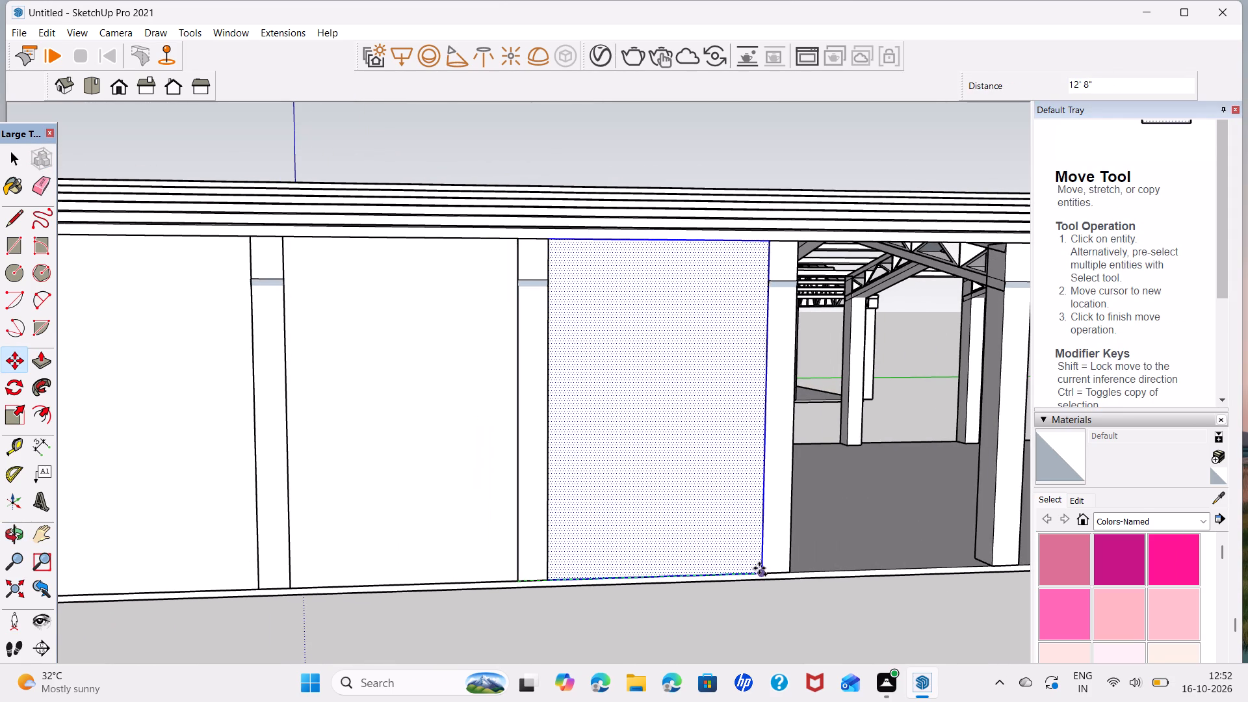
{"action": "left_click", "coordinate": [762, 574]}
{"action": "left_click", "coordinate": [762, 574]}
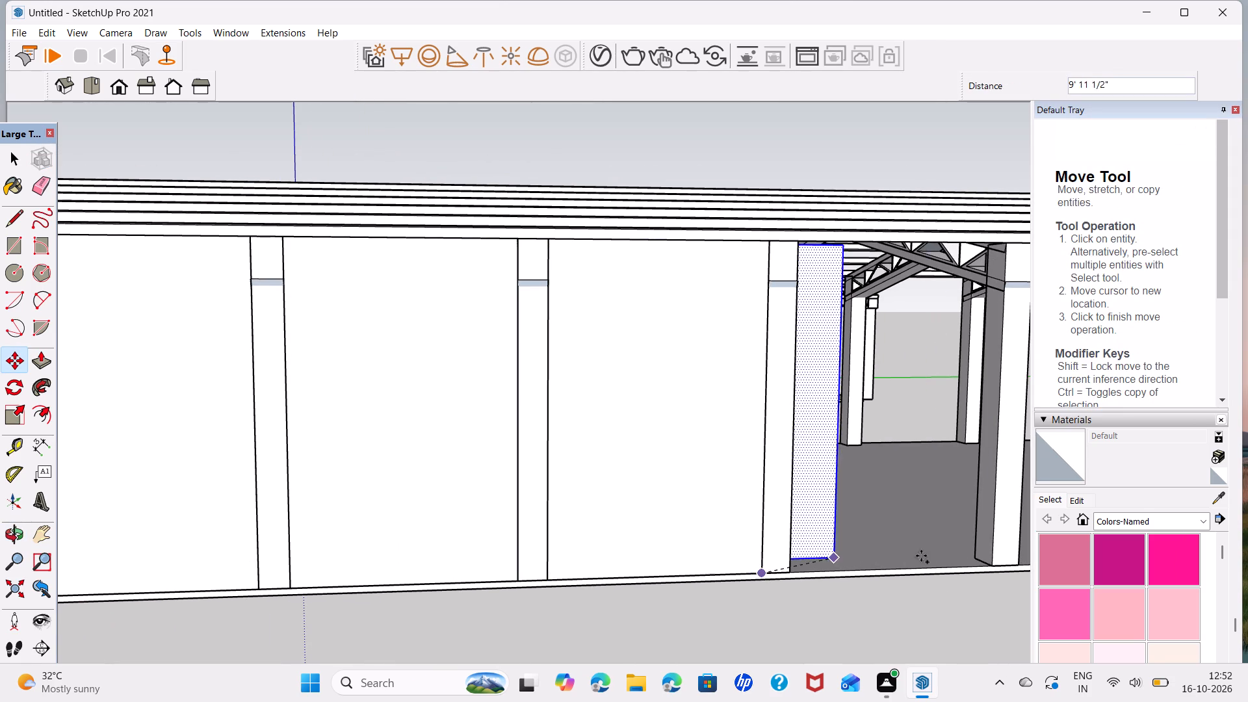
{"action": "left_click", "coordinate": [995, 565]}
Copy the wall face into the following two bays, 12' 8" apart, leaving only the final bay open.
{"action": "middle_click_drag", "start_coordinate": [995, 565], "coordinate": [543, 585]}
{"action": "left_click", "coordinate": [537, 583]}
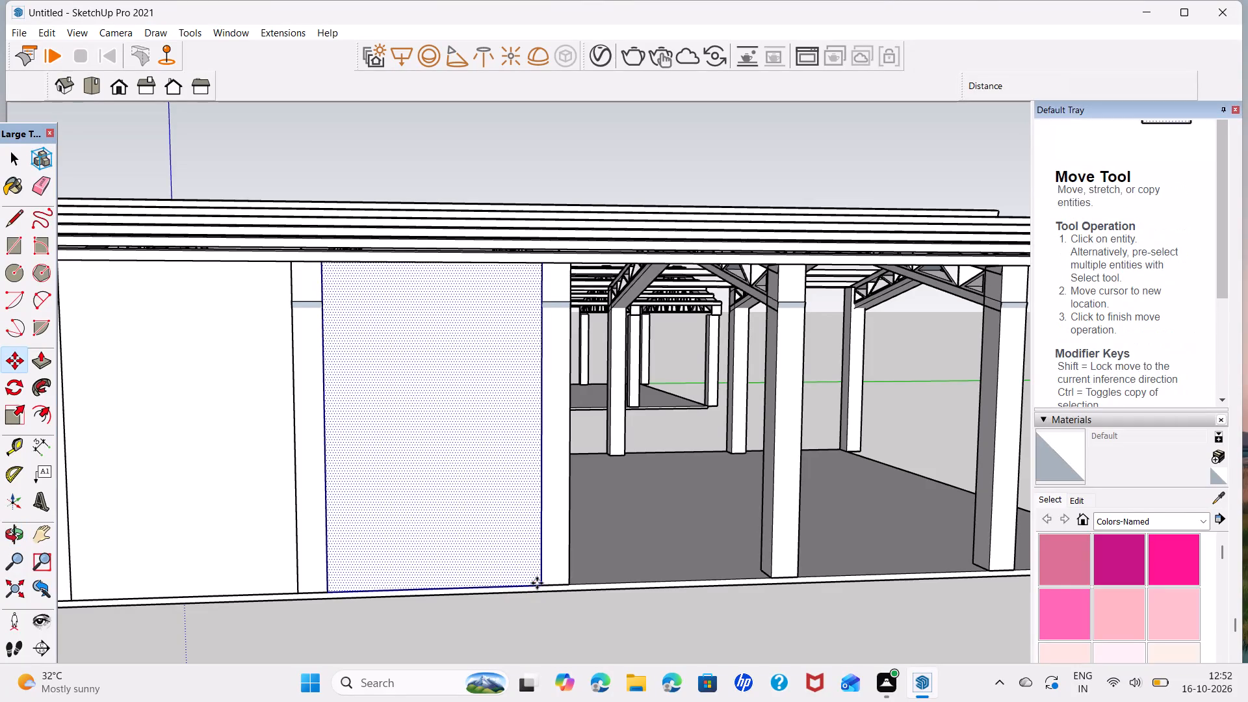
{"action": "left_click", "coordinate": [775, 580]}
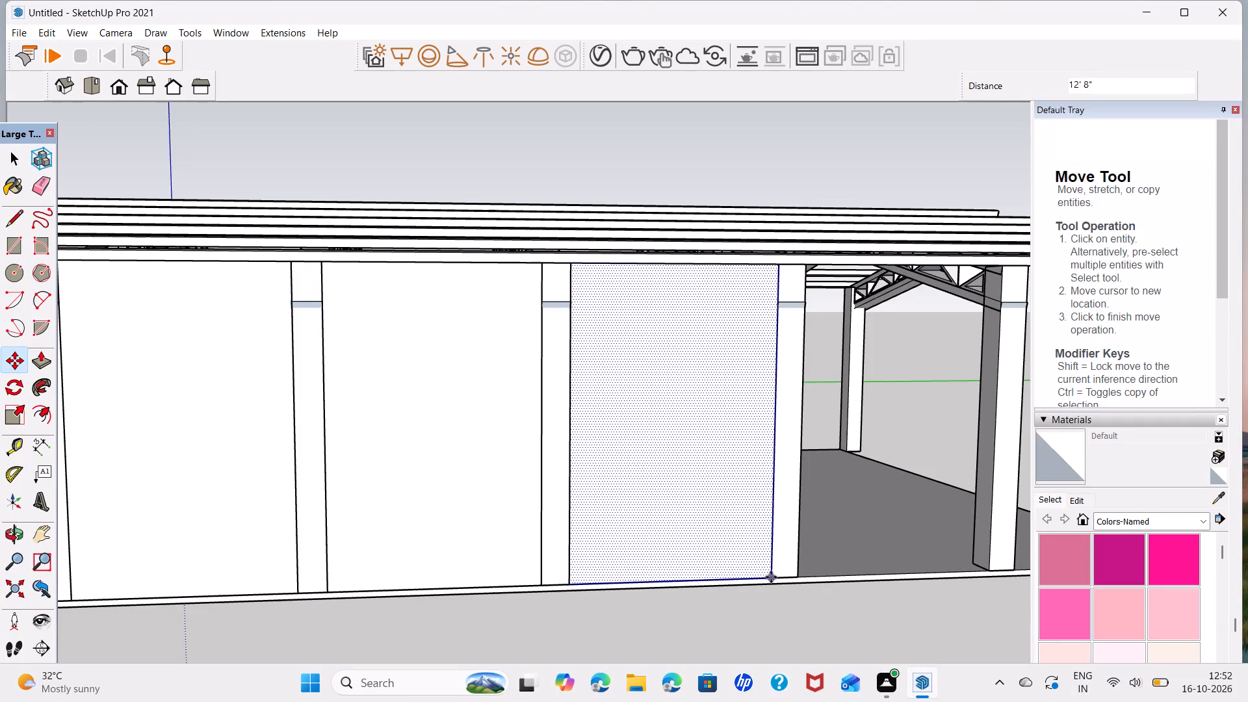
{"action": "left_click", "coordinate": [770, 575]}
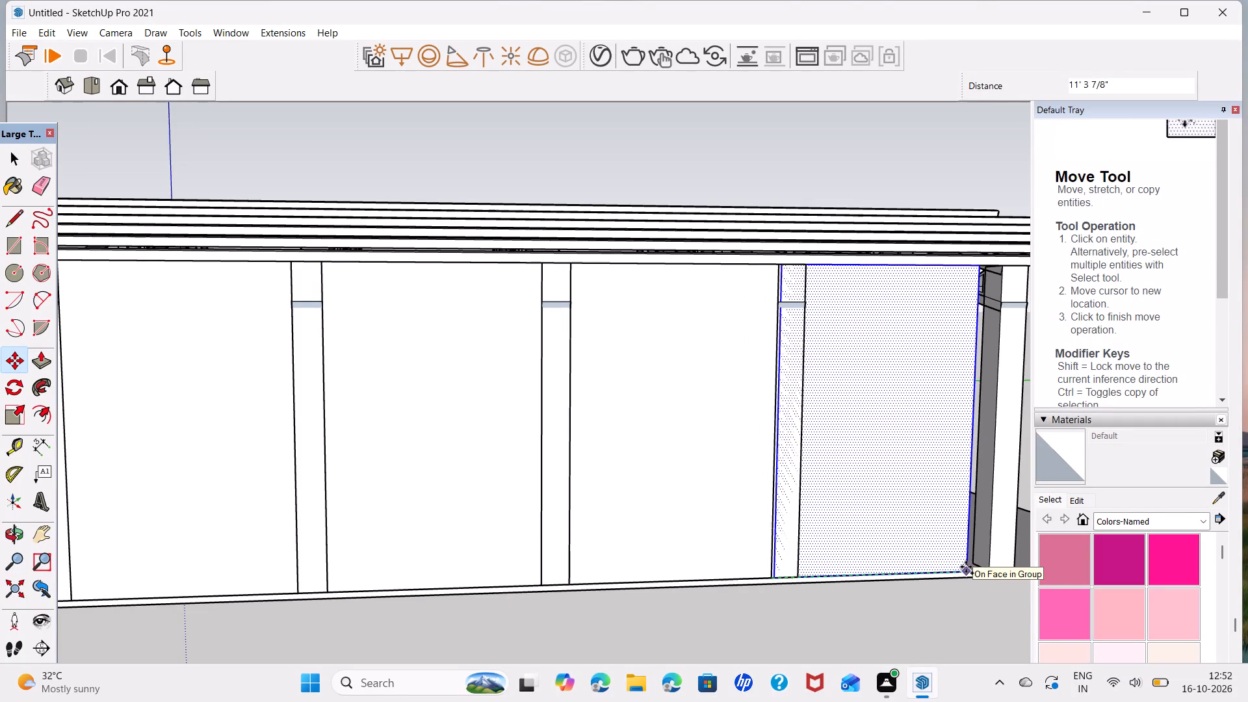
{"action": "left_click", "coordinate": [989, 566]}
Copy the wall face into the final open bay, placing its bottom corner against the end column.
{"action": "middle_click_drag", "start_coordinate": [989, 566], "coordinate": [651, 595], "text": "shift"}
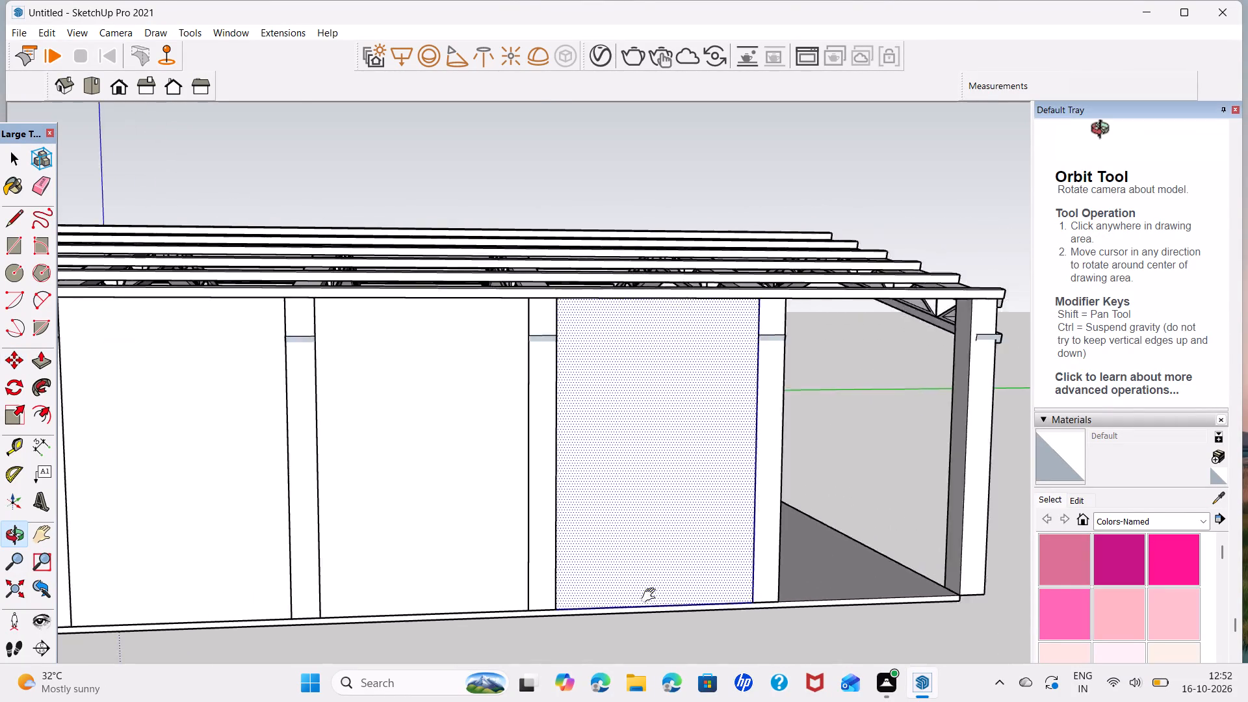
{"action": "middle_click_drag", "start_coordinate": [651, 595], "coordinate": [563, 595], "text": "shift"}
{"action": "left_click", "coordinate": [566, 599]}
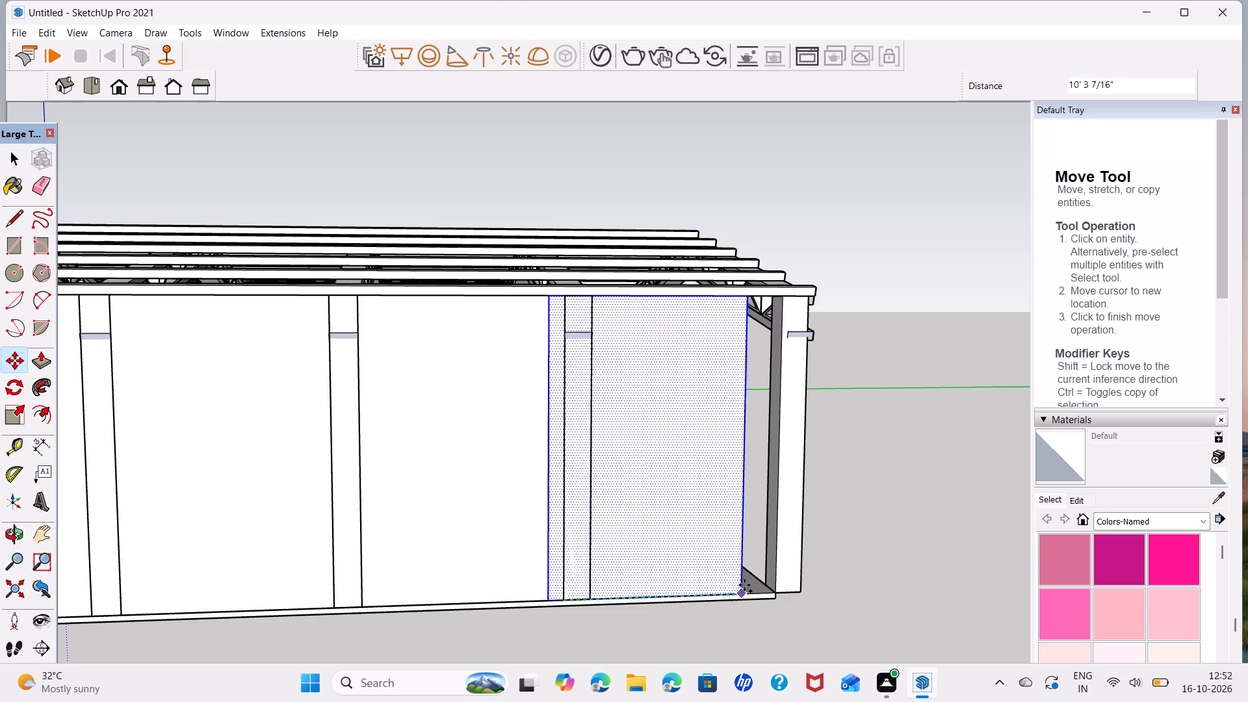
{"action": "left_click", "coordinate": [773, 586]}
{"action": "key", "text": "space"}
Move the last wall face's vertical edge that overlaps the column 4" onto the column's edge.
{"action": "scroll", "coordinate": [715, 523], "scroll_direction": "down", "scroll_amount": 5}
{"action": "scroll", "coordinate": [657, 502], "scroll_direction": "up", "scroll_amount": 4}
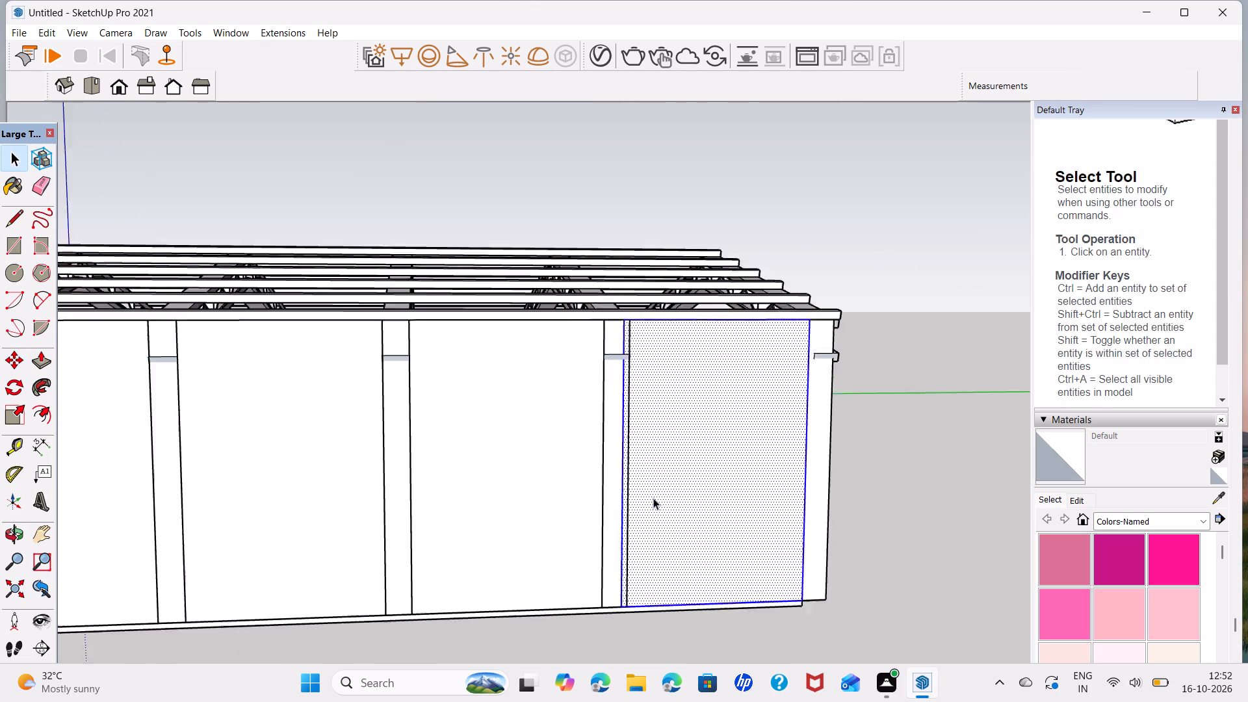
{"action": "scroll", "coordinate": [653, 498], "scroll_direction": "up", "scroll_amount": 1}
{"action": "scroll", "coordinate": [614, 463], "scroll_direction": "up", "scroll_amount": 5}
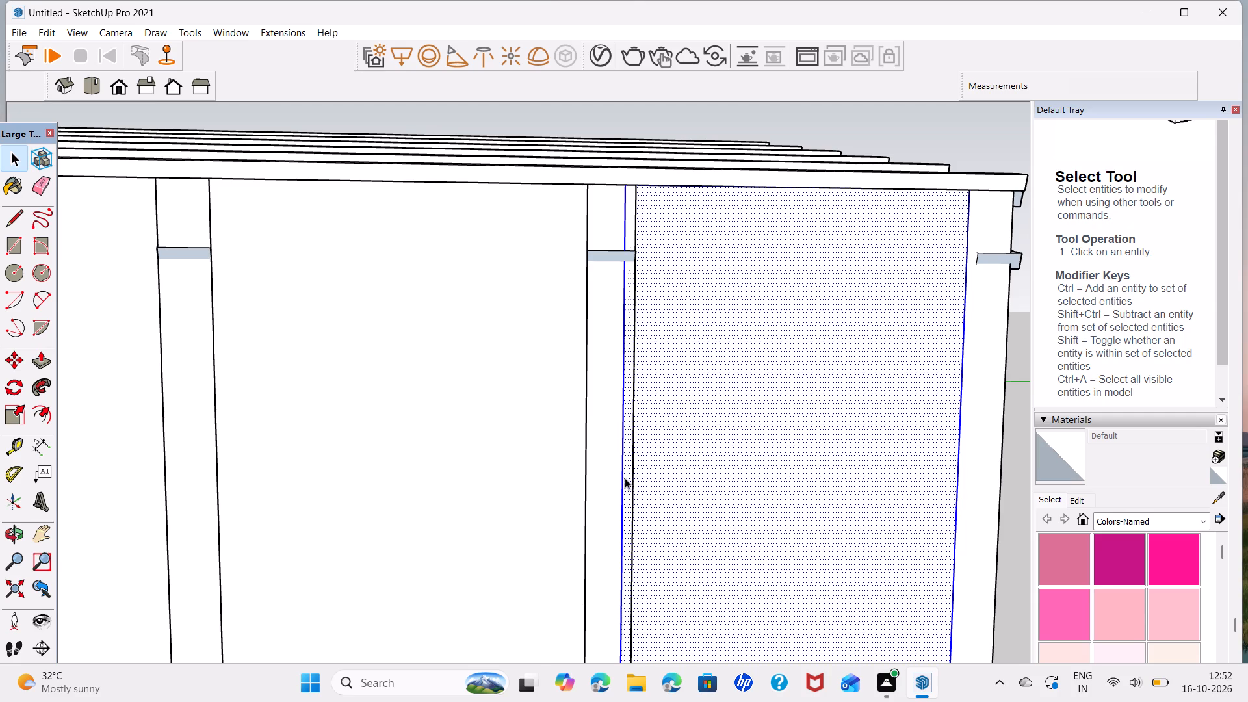
{"action": "left_click", "coordinate": [621, 478]}
{"action": "key", "text": "m"}
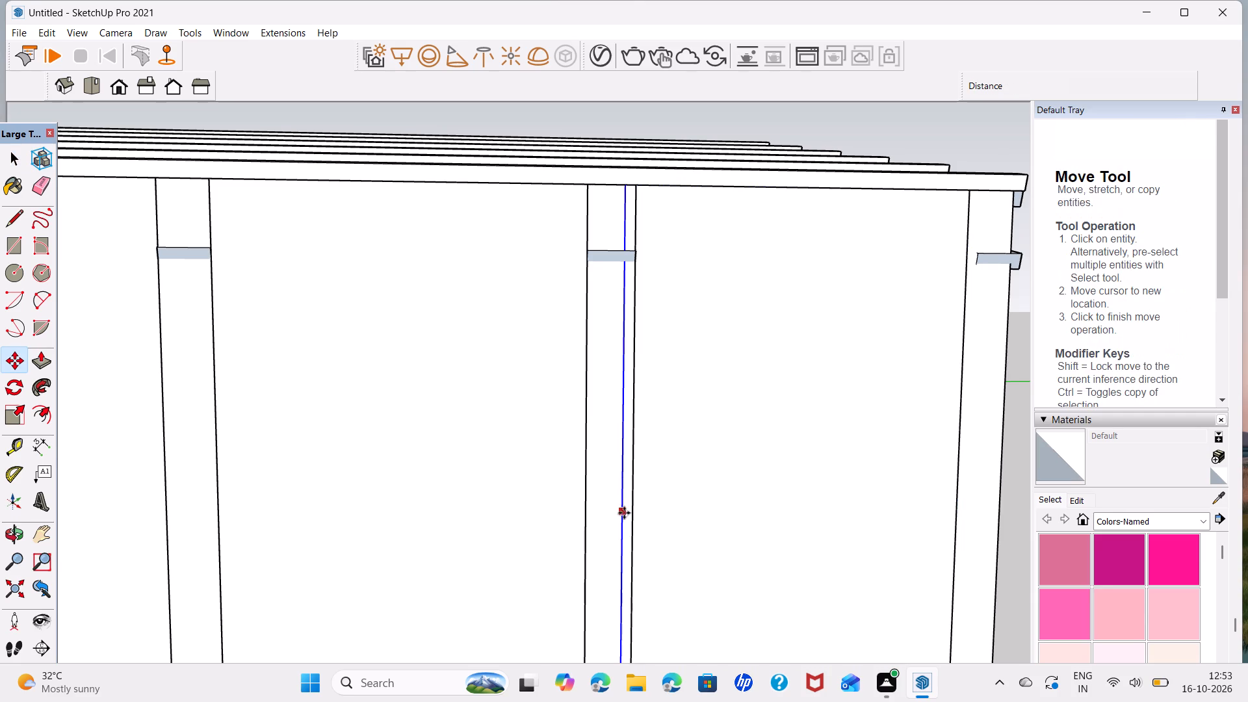
{"action": "left_click", "coordinate": [627, 187]}
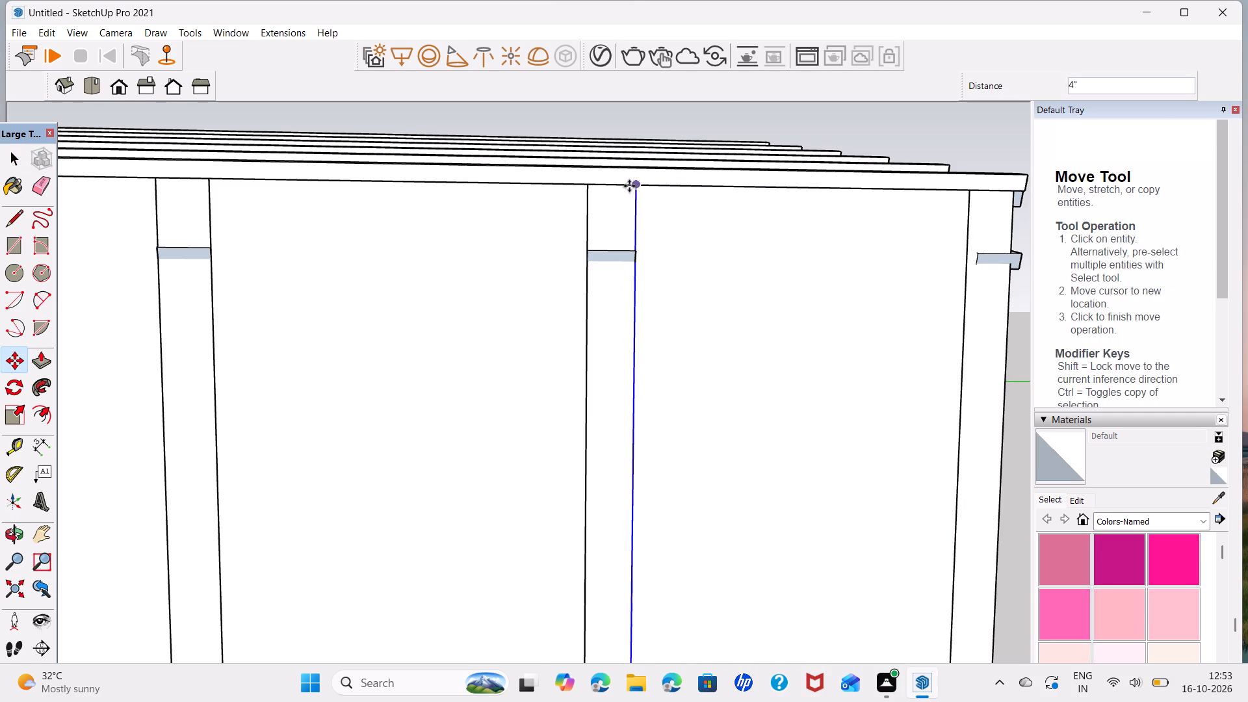
{"action": "left_click", "coordinate": [632, 186]}
{"action": "key", "text": "space"}
{"action": "scroll", "coordinate": [718, 300], "scroll_direction": "down", "scroll_amount": 7}
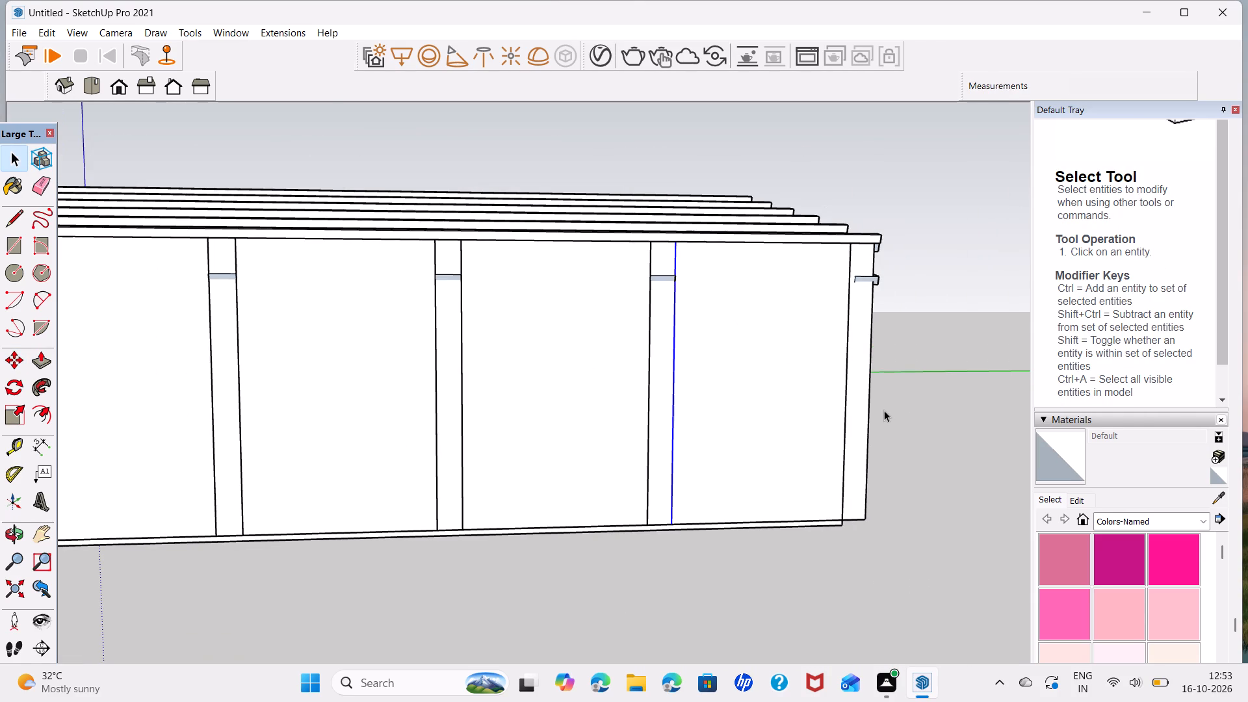
{"action": "left_click", "coordinate": [884, 410]}
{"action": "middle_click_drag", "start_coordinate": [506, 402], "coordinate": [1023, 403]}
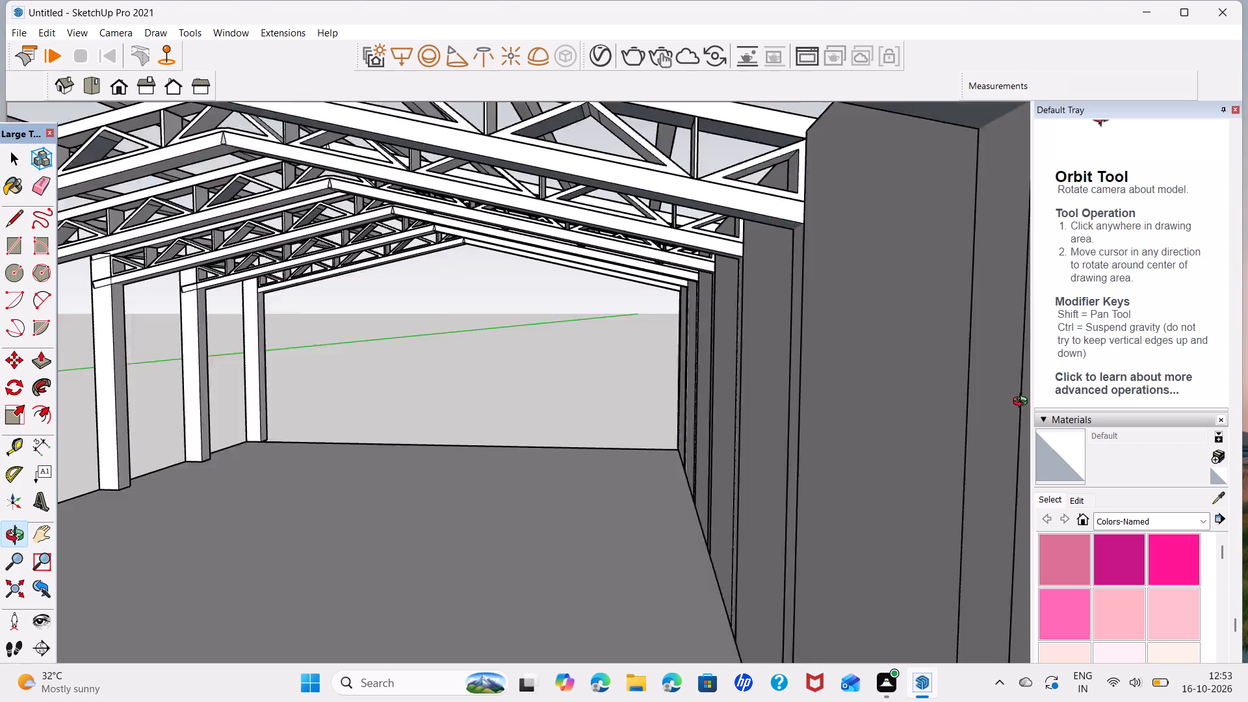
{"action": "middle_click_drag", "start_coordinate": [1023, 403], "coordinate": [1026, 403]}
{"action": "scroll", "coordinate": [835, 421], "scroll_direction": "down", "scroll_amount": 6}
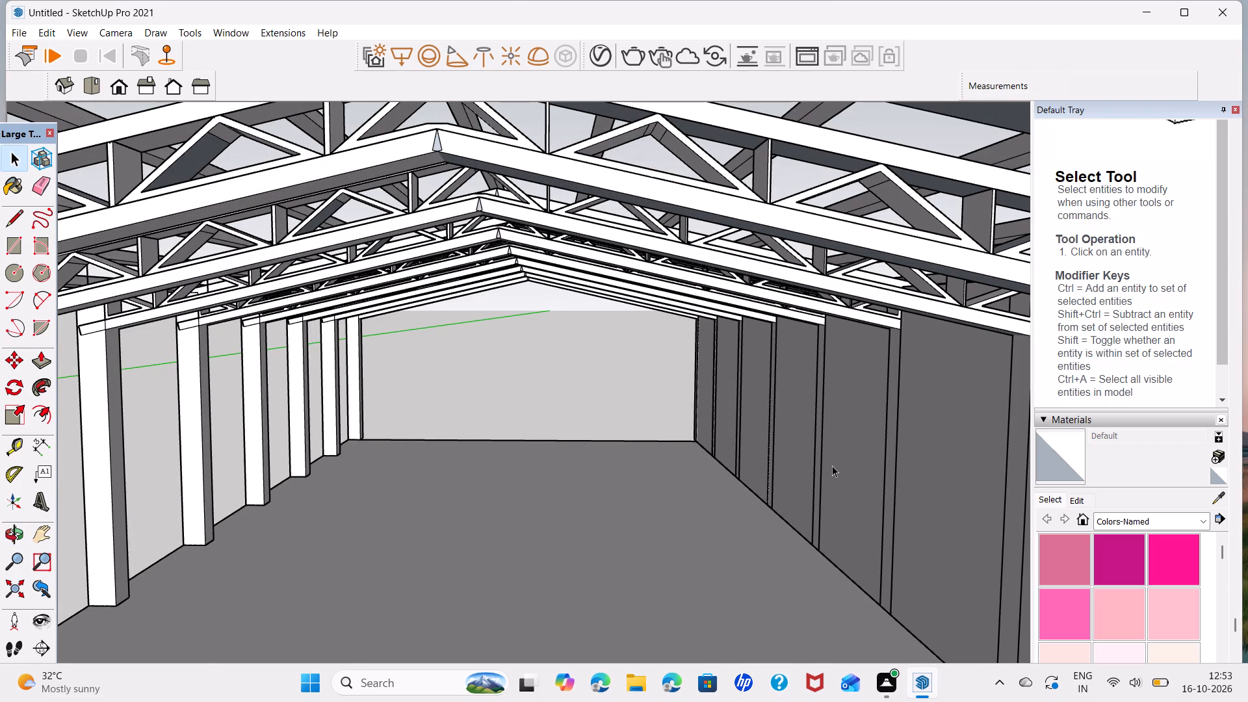
Push the first bay's wall face inward 8" on the building's long outer side with Push/Pull.
{"action": "middle_click_drag", "start_coordinate": [831, 470], "coordinate": [729, 328]}
{"action": "scroll", "coordinate": [791, 382], "scroll_direction": "down", "scroll_amount": 16}
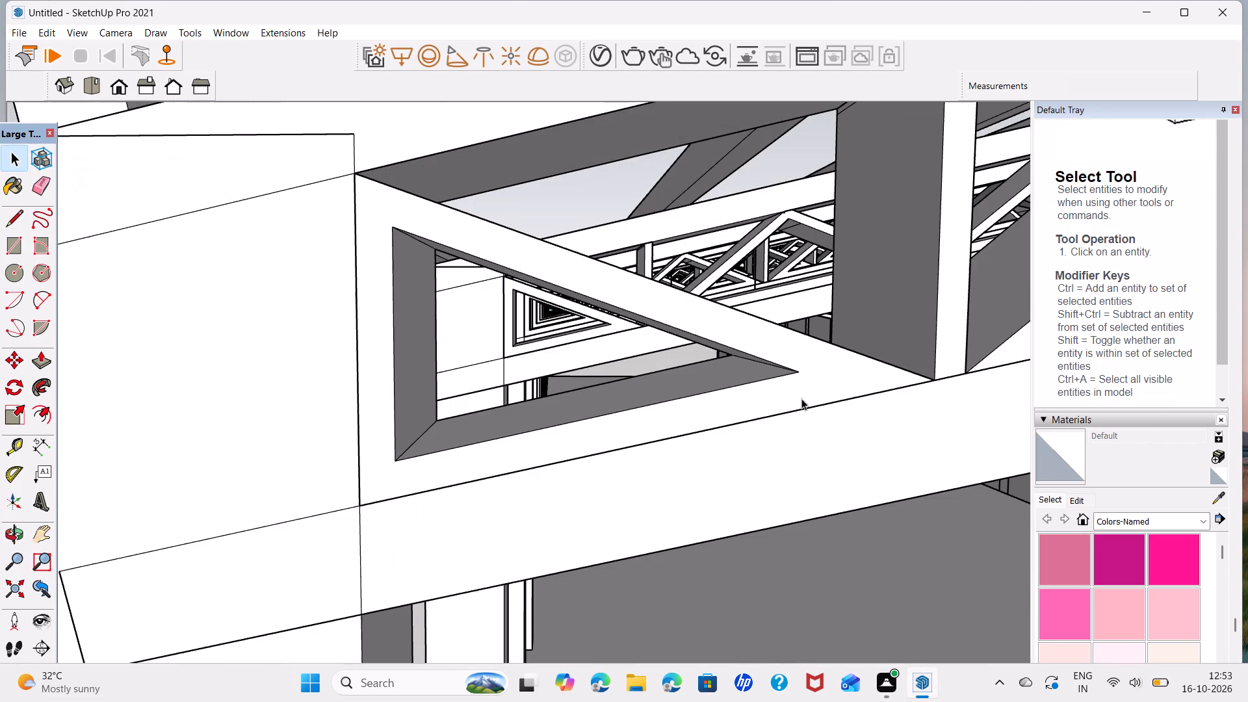
{"action": "left_click", "coordinate": [15, 593]}
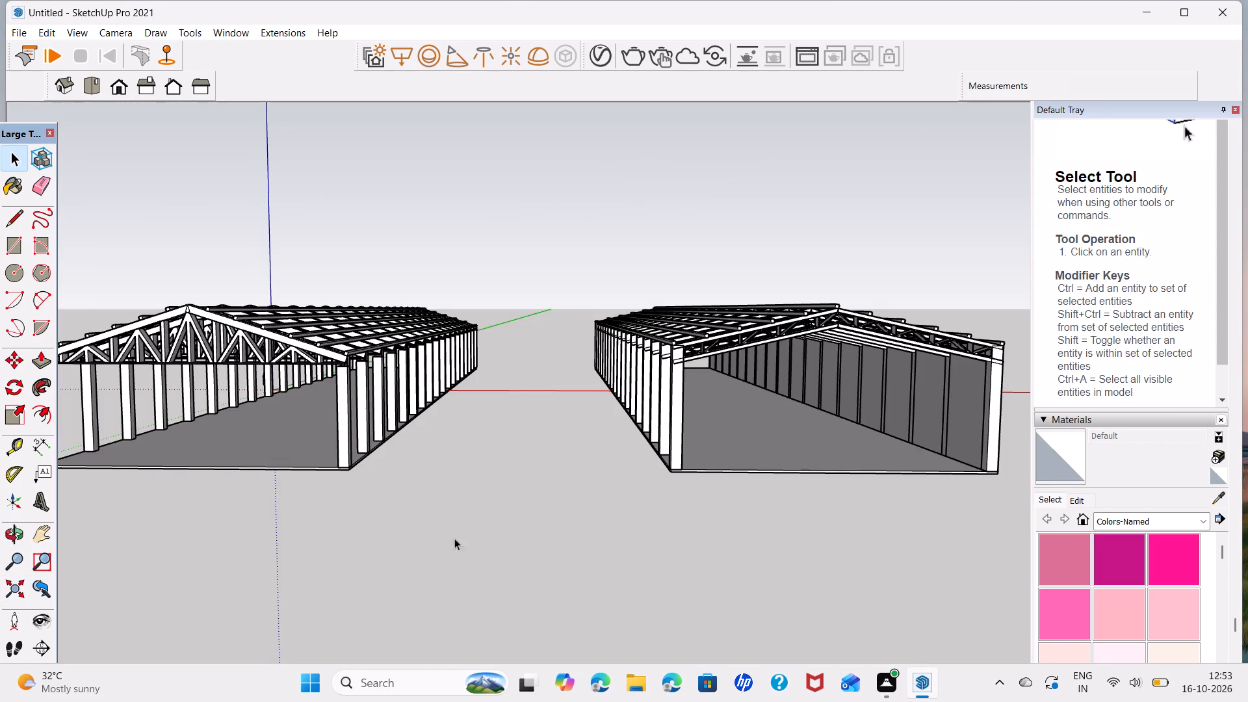
{"action": "middle_click_drag", "start_coordinate": [905, 395], "coordinate": [619, 422]}
{"action": "scroll", "coordinate": [434, 482], "scroll_direction": "up", "scroll_amount": 5}
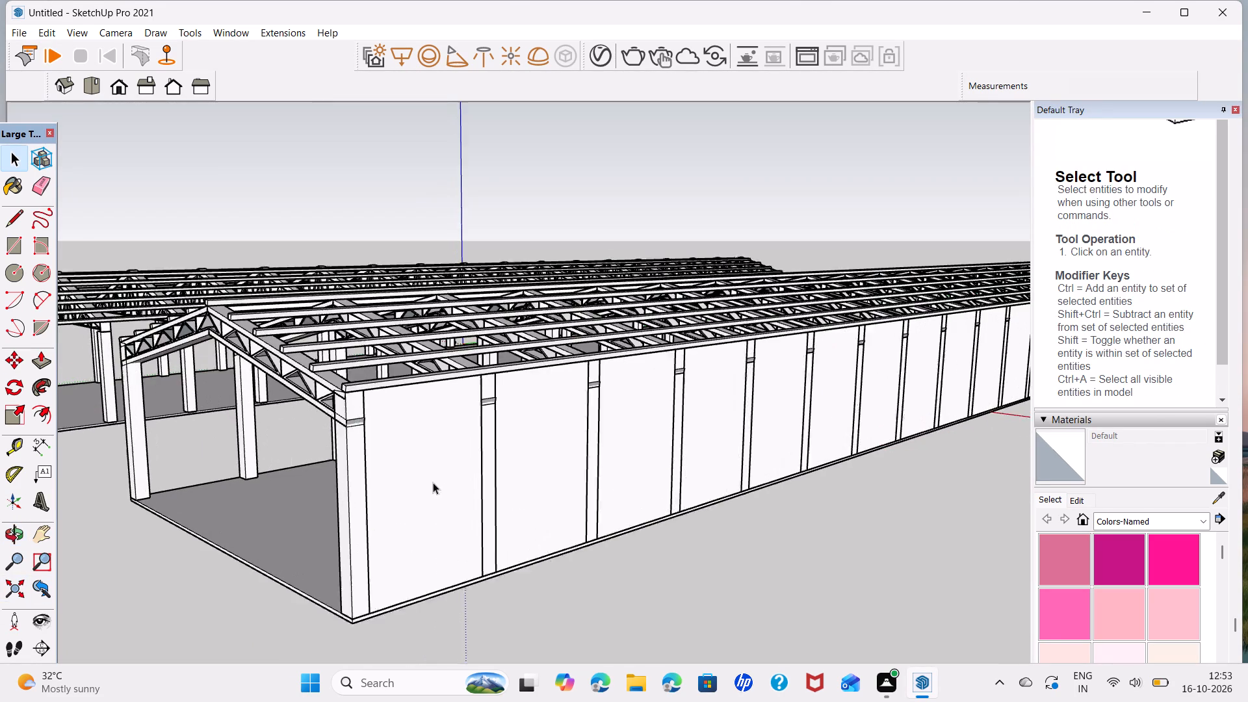
{"action": "left_click", "coordinate": [432, 493]}
{"action": "key", "text": "p"}
{"action": "left_click", "coordinate": [432, 493]}
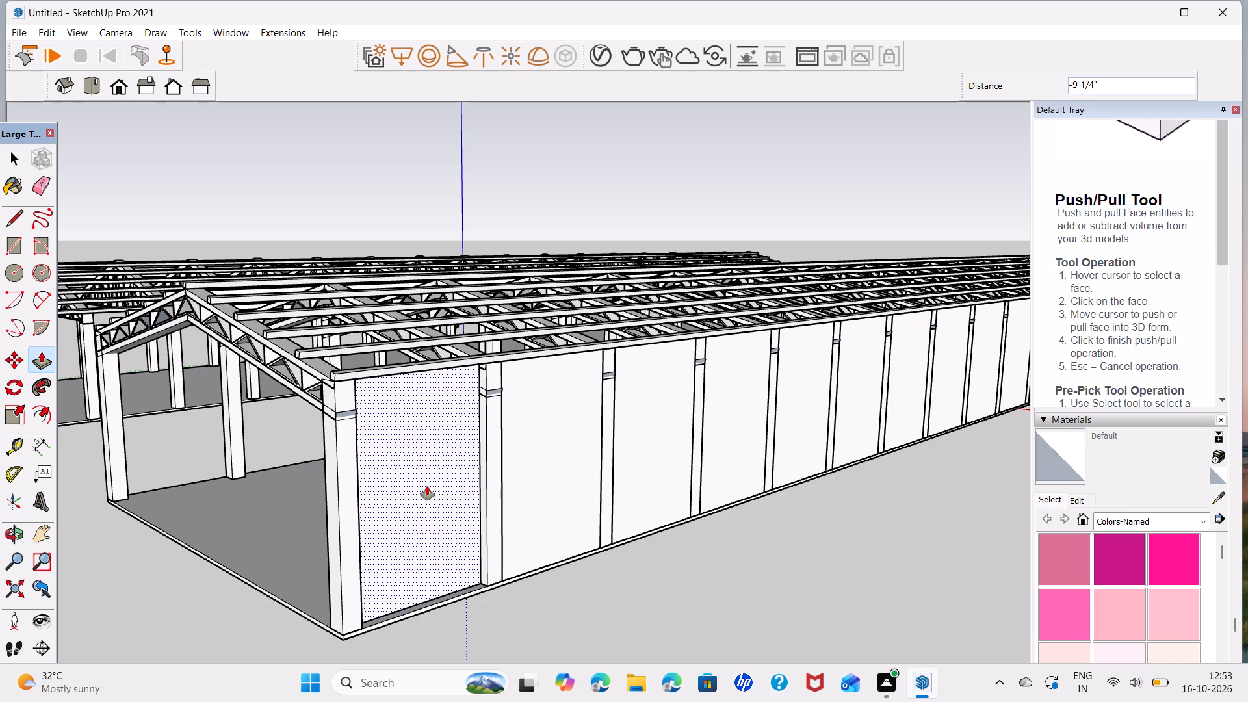
{"action": "key", "text": "8"}
{"action": "key", "text": "Return"}
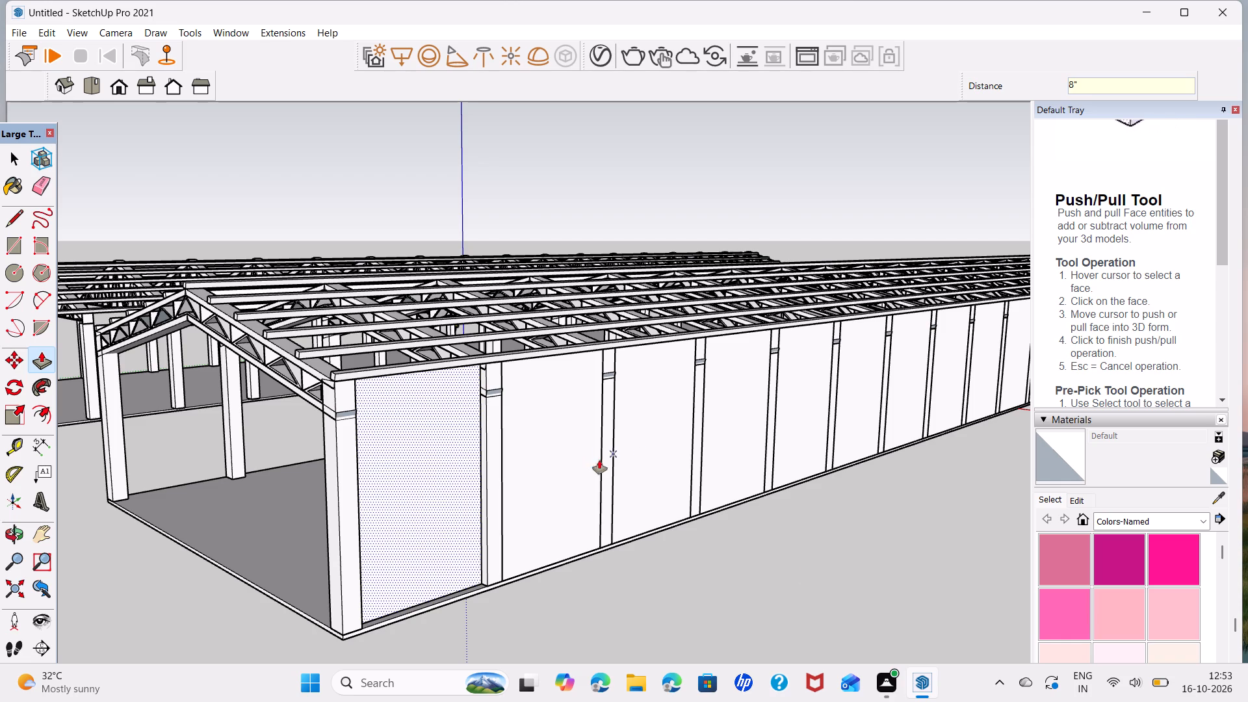
{"action": "key", "text": "space"}
Repeat the 8" inward push on the wall faces of the second, third and fourth bays.
{"action": "left_click", "coordinate": [558, 491]}
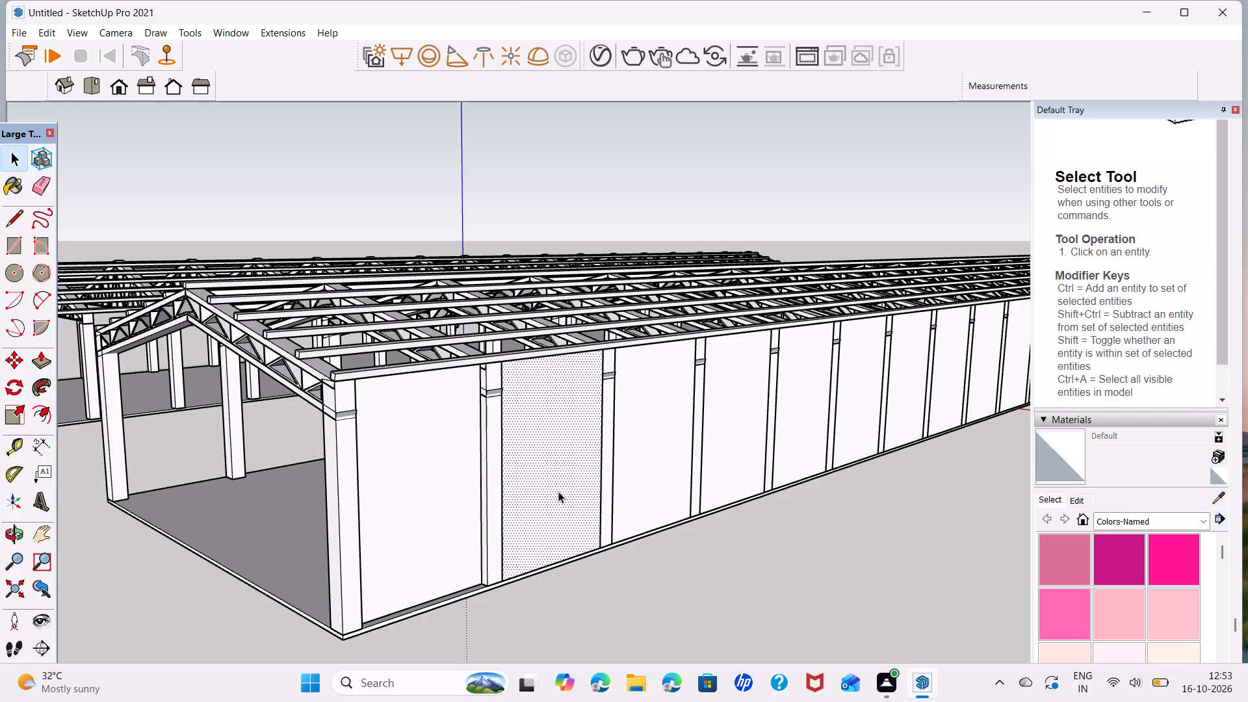
{"action": "key", "text": "p"}
{"action": "double_click", "coordinate": [558, 491]}
{"action": "key", "text": "space"}
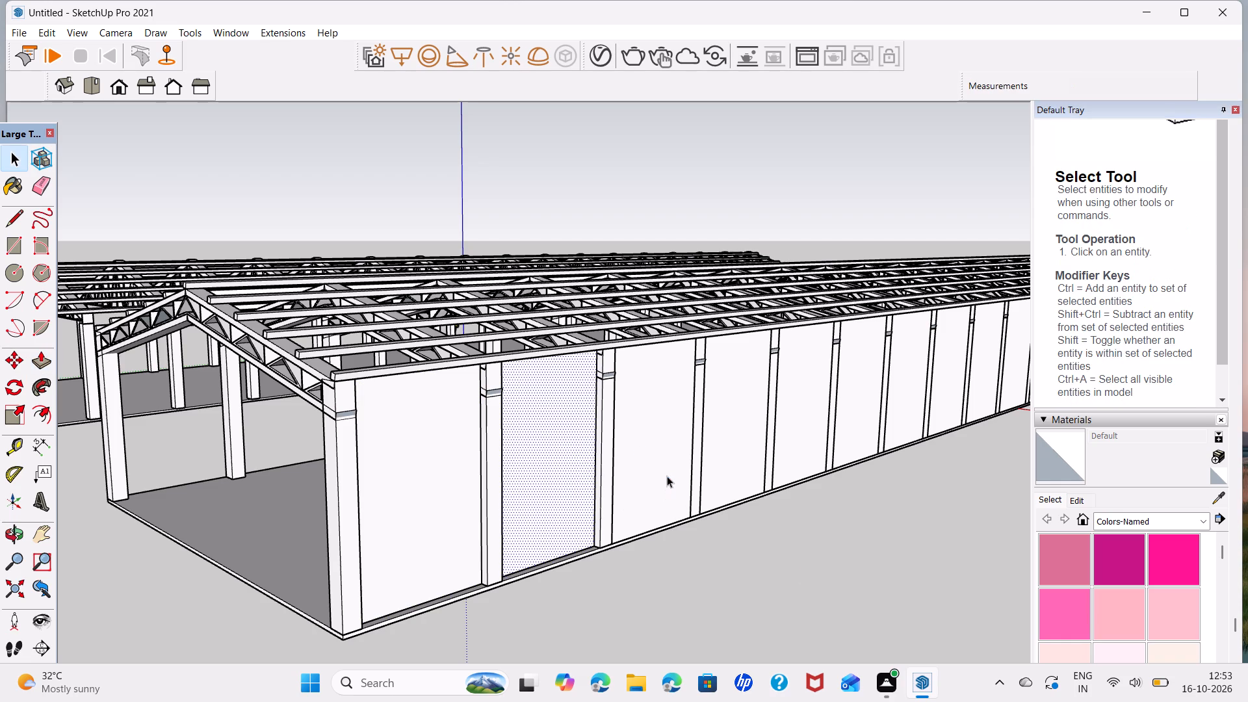
{"action": "left_click", "coordinate": [667, 476]}
{"action": "key", "text": "p"}
{"action": "double_click", "coordinate": [656, 469]}
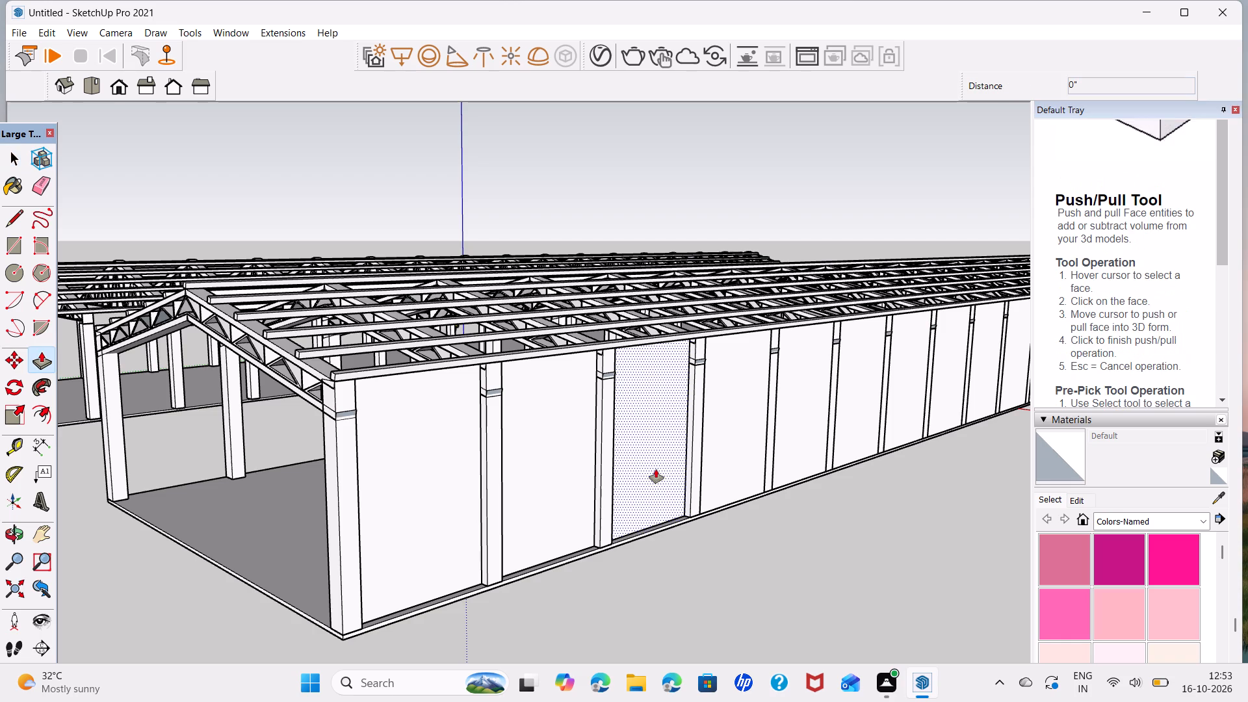
{"action": "key", "text": "space"}
{"action": "left_click", "coordinate": [729, 471]}
{"action": "key", "text": "p"}
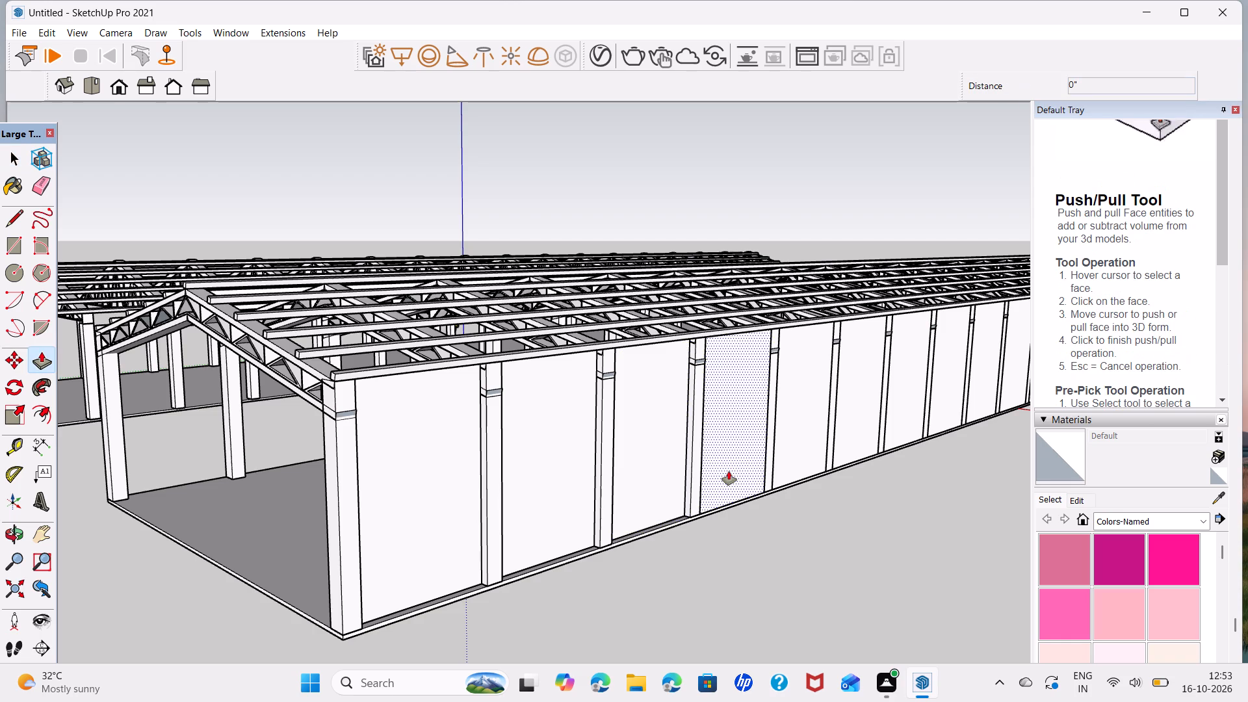
{"action": "double_click", "coordinate": [729, 471]}
{"action": "key", "text": "space"}
Repeat the 8" inward push on the wall faces of the fifth and sixth bays.
{"action": "type", "text": "P"}
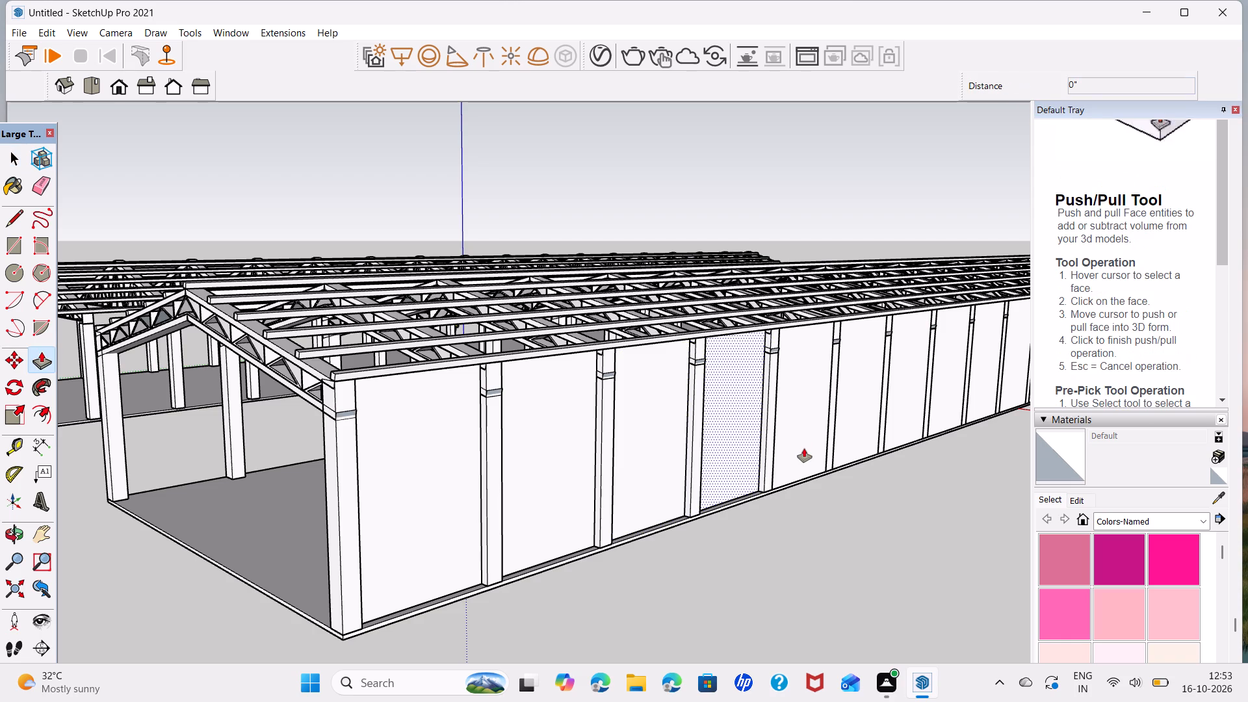
{"action": "key", "text": "space"}
{"action": "left_click", "coordinate": [808, 448]}
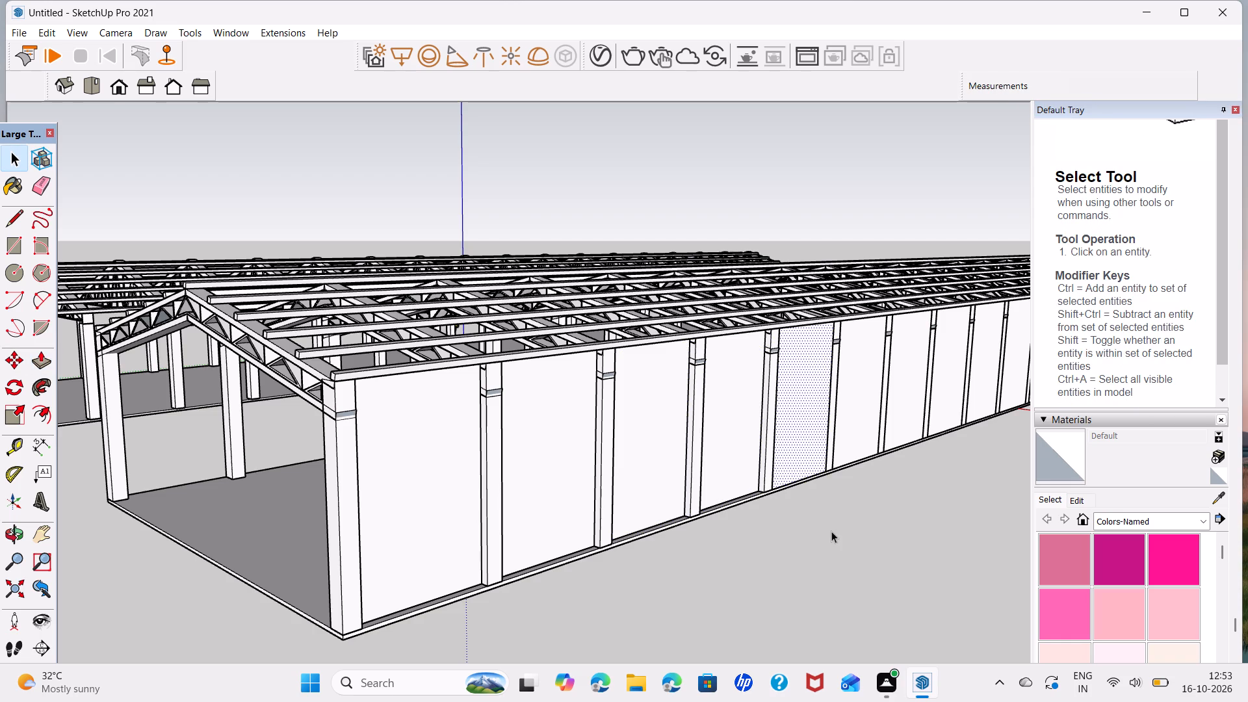
{"action": "left_click", "coordinate": [831, 566]}
{"action": "key", "text": "p"}
{"action": "double_click", "coordinate": [802, 443]}
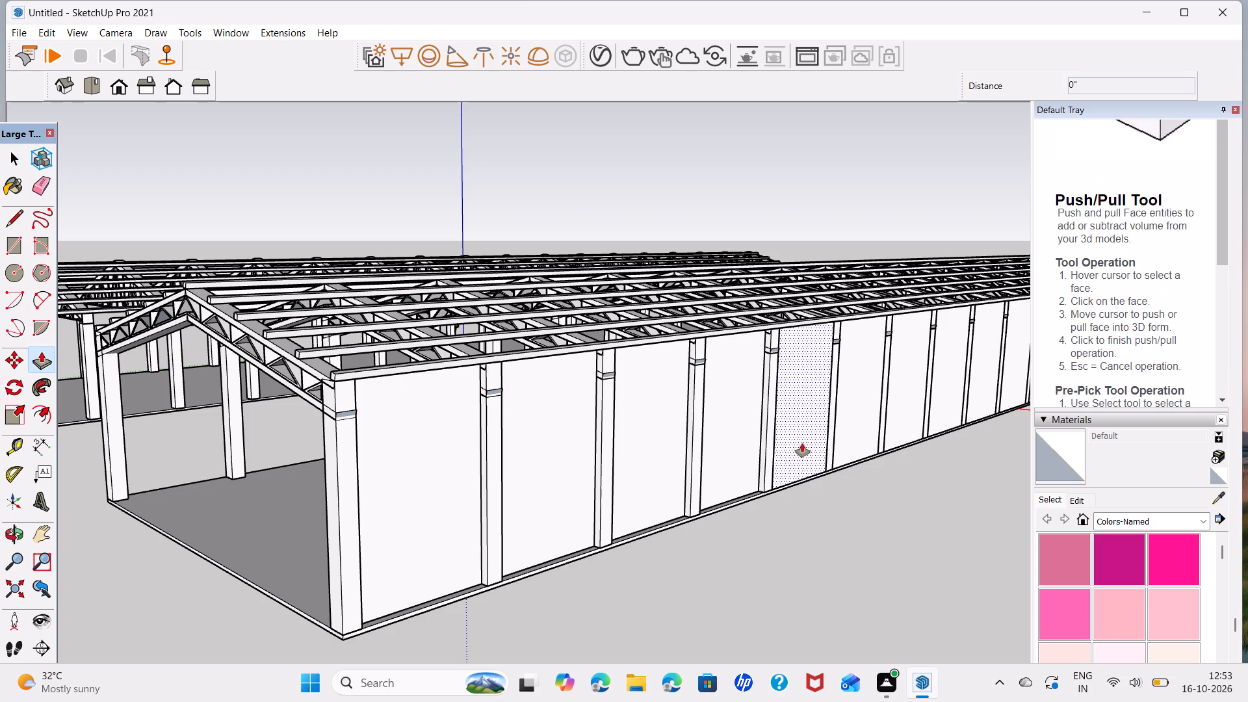
{"action": "double_click", "coordinate": [868, 414]}
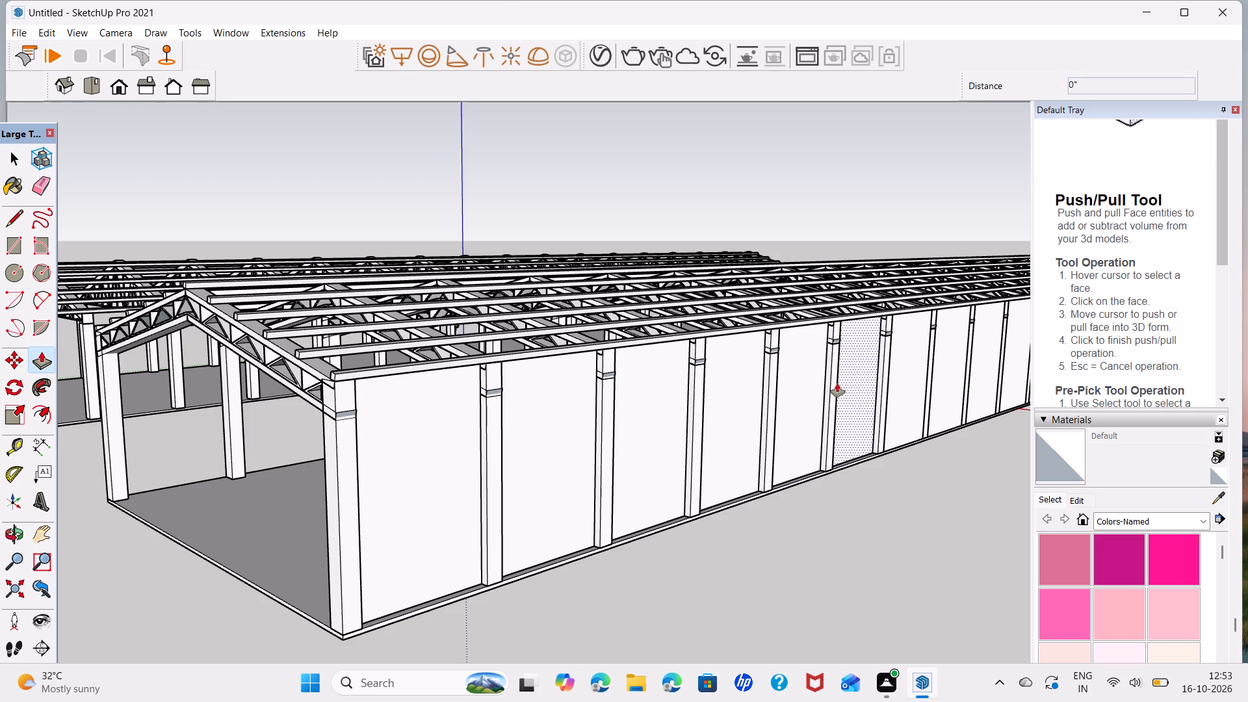
Repeat the 8" inward push on the wall faces of the remaining eleven bays, through to the far end column.
{"action": "middle_click_drag", "start_coordinate": [853, 398], "coordinate": [516, 460], "text": "shift"}
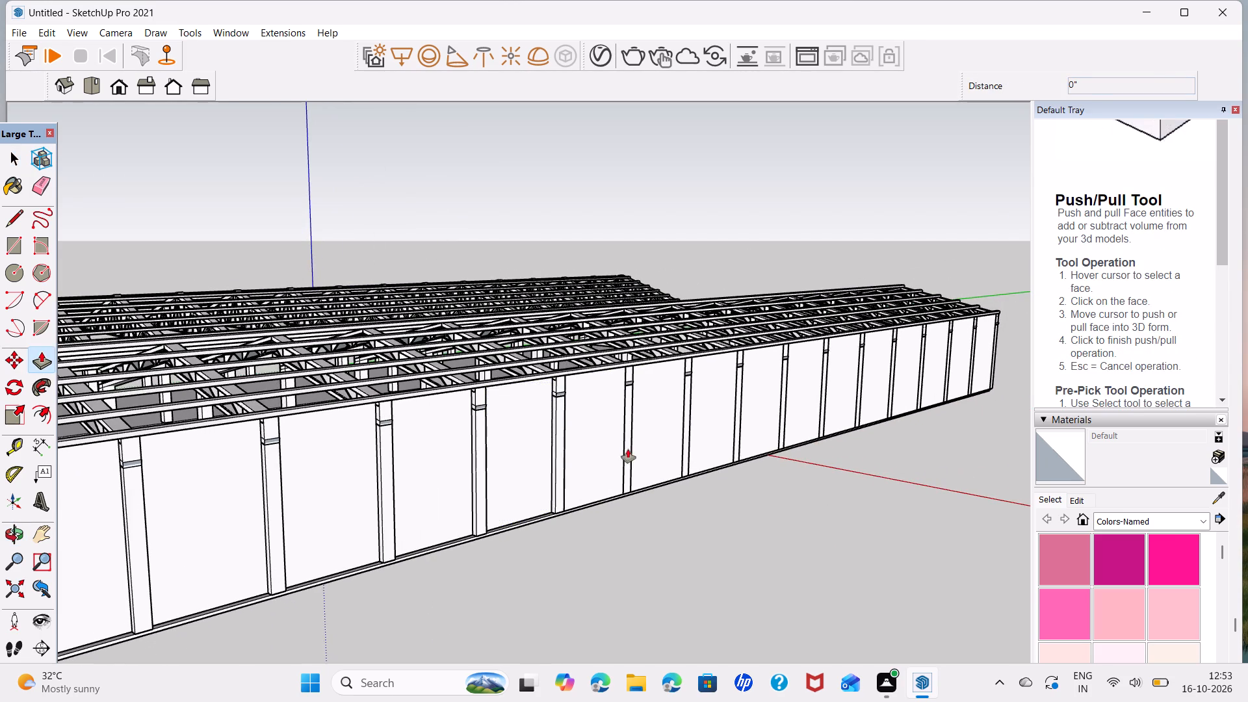
{"action": "scroll", "coordinate": [607, 439], "scroll_direction": "up", "scroll_amount": 1}
{"action": "double_click", "coordinate": [607, 439]}
{"action": "double_click", "coordinate": [662, 438]}
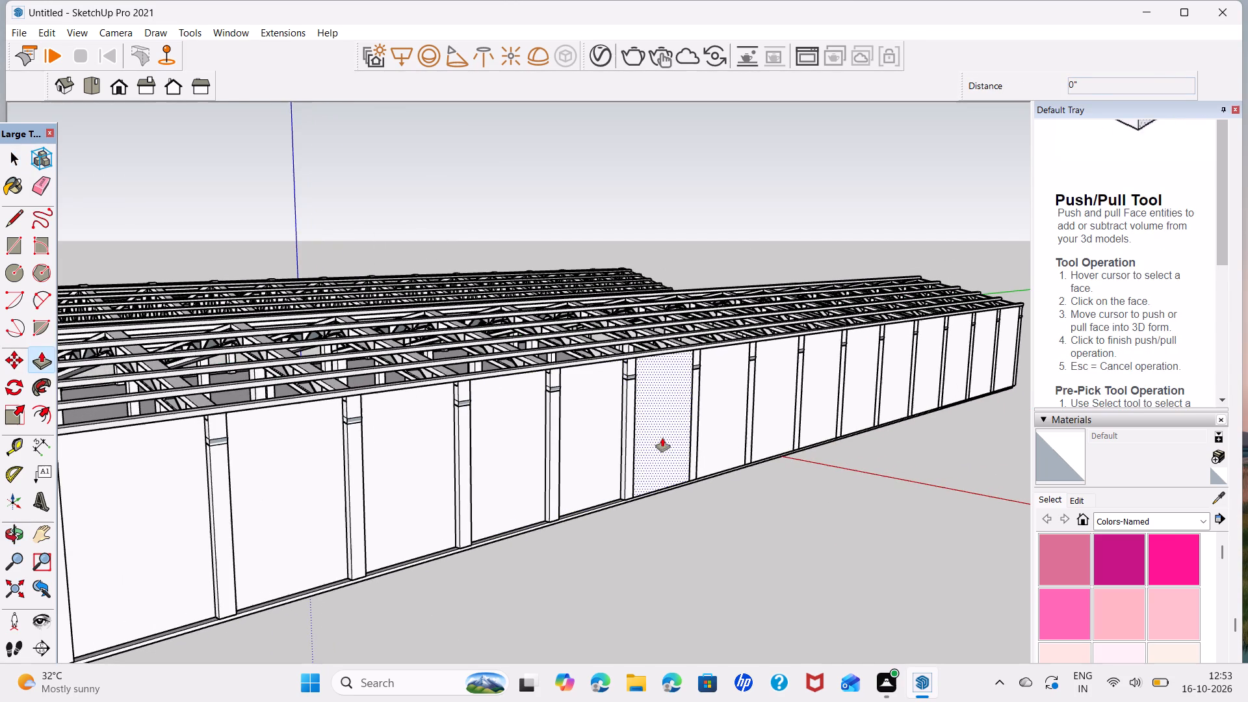
{"action": "double_click", "coordinate": [721, 435]}
{"action": "double_click", "coordinate": [770, 410]}
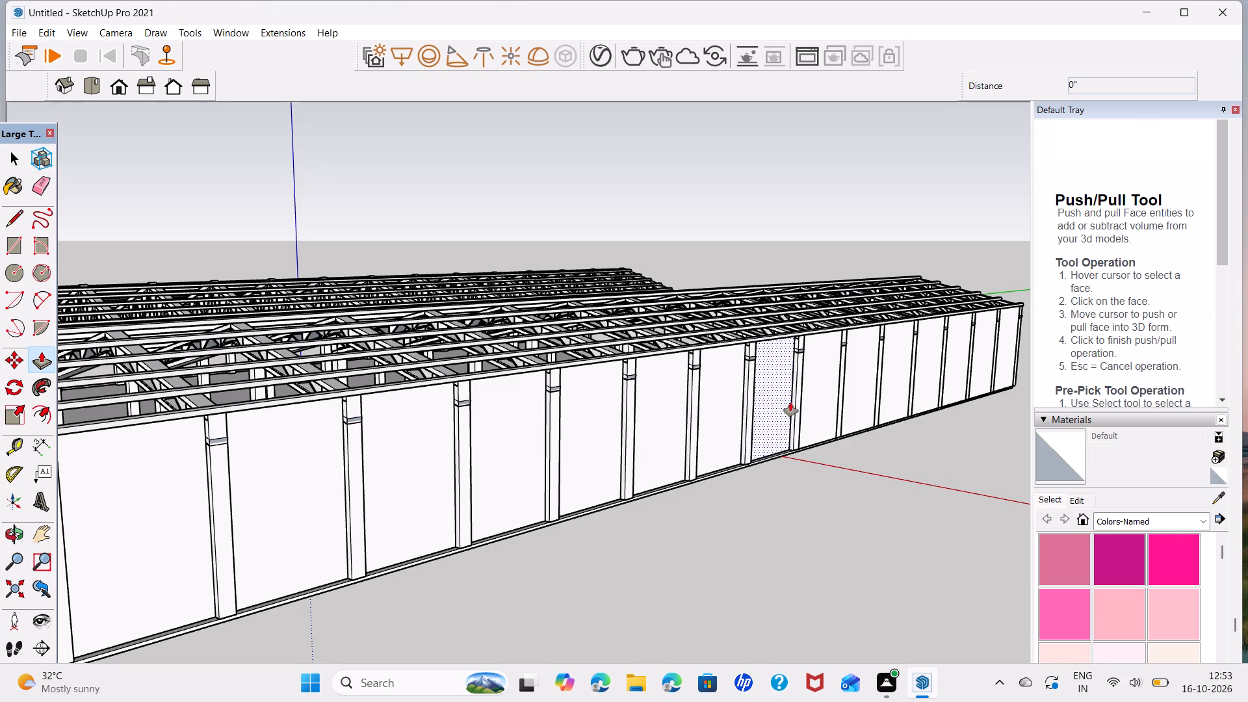
{"action": "double_click", "coordinate": [830, 389]}
{"action": "double_click", "coordinate": [855, 377]}
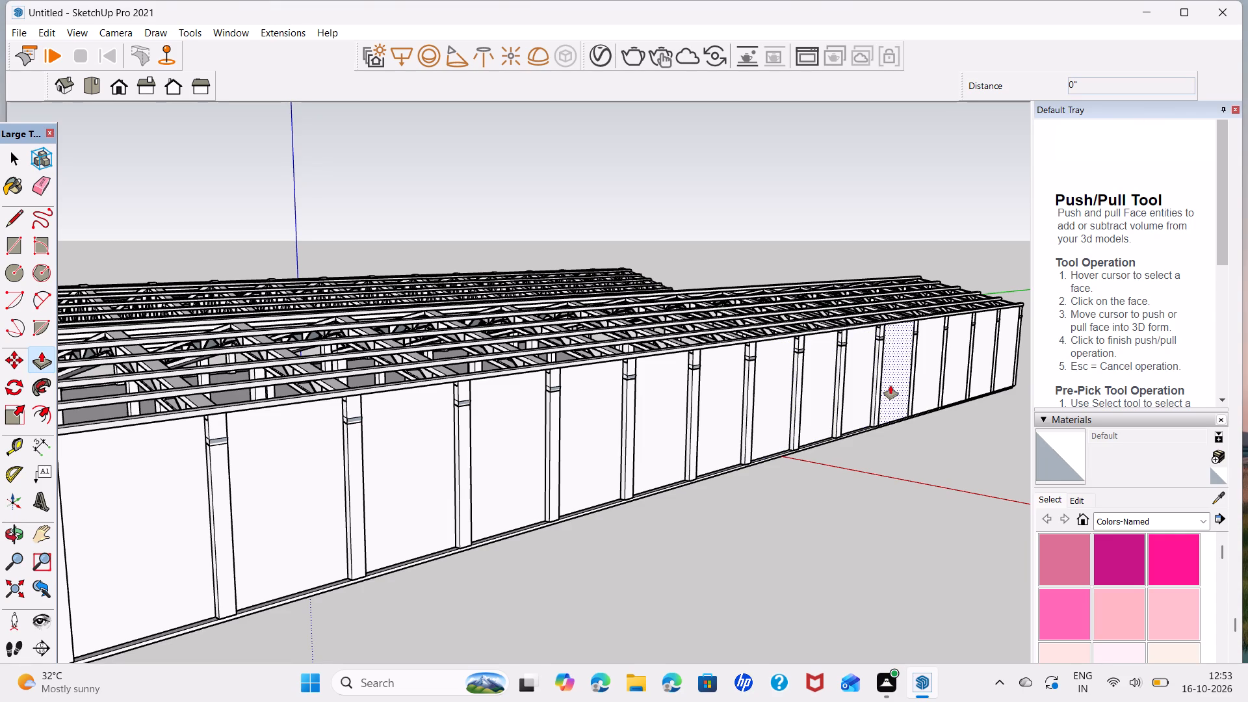
{"action": "double_click", "coordinate": [890, 385]}
{"action": "double_click", "coordinate": [923, 375]}
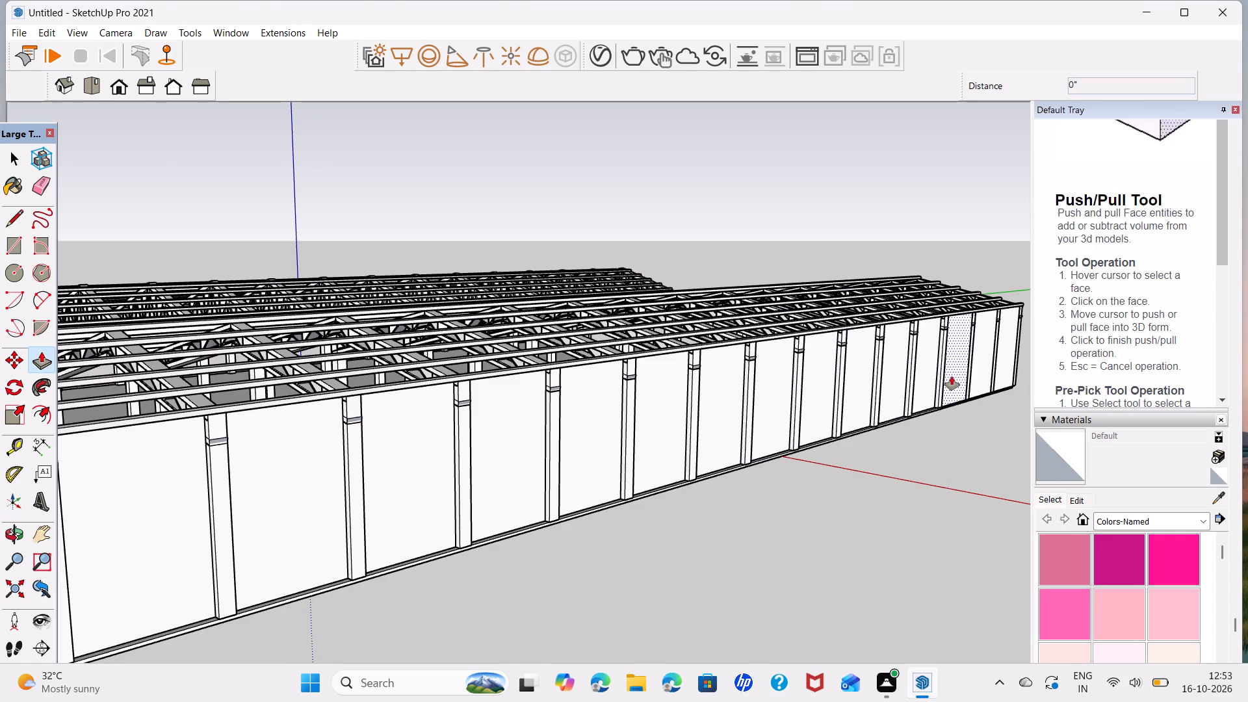
{"action": "double_click", "coordinate": [952, 376]}
{"action": "double_click", "coordinate": [978, 366]}
{"action": "double_click", "coordinate": [1006, 369]}
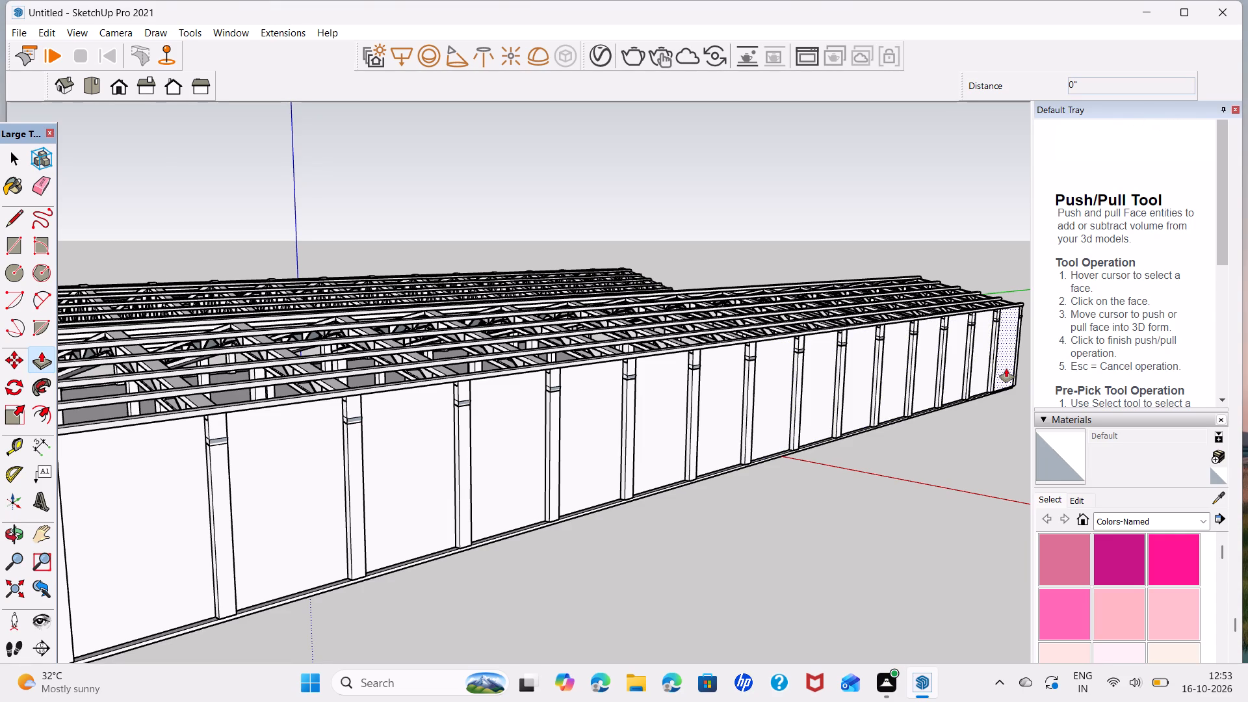
{"action": "key", "text": "space"}
Select all seventeen wall panels along the long side with their connected edges and make them one group.
{"action": "left_click", "coordinate": [1007, 367]}
{"action": "triple_click", "coordinate": [1007, 367]}
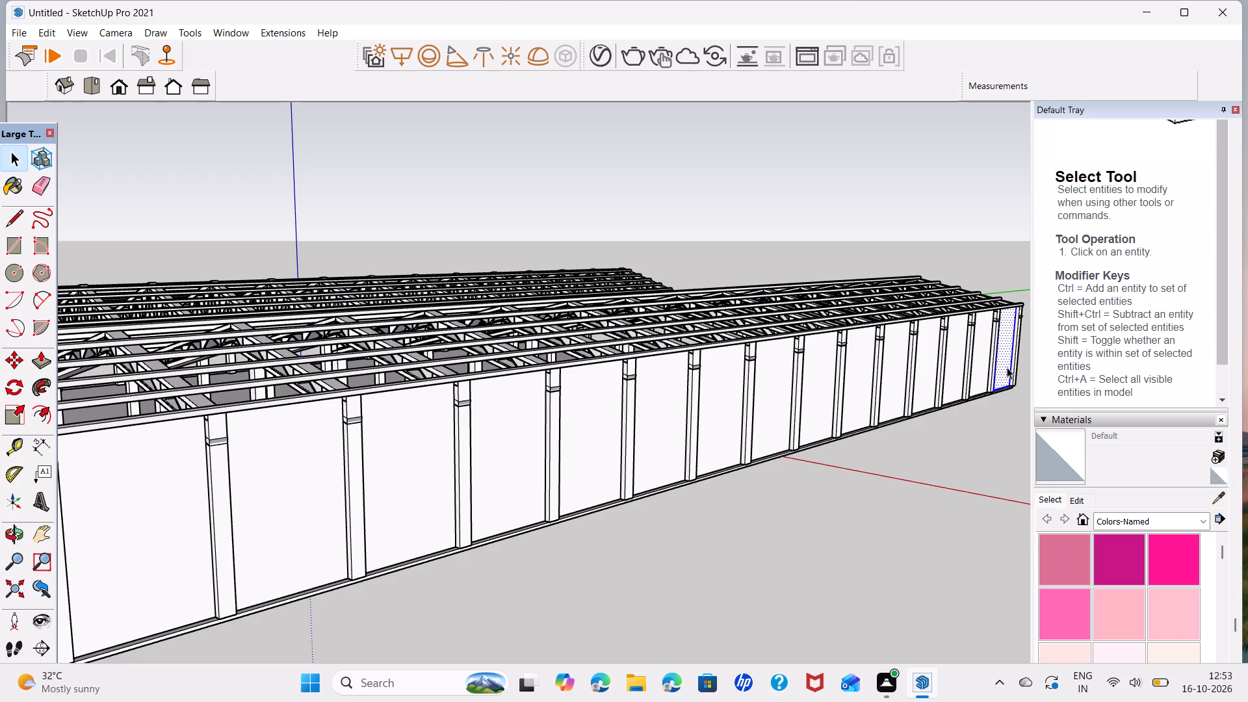
{"action": "scroll", "coordinate": [358, 533], "scroll_direction": "down", "scroll_amount": 2}
{"action": "middle_click_drag", "start_coordinate": [356, 534], "coordinate": [361, 524], "text": "shift"}
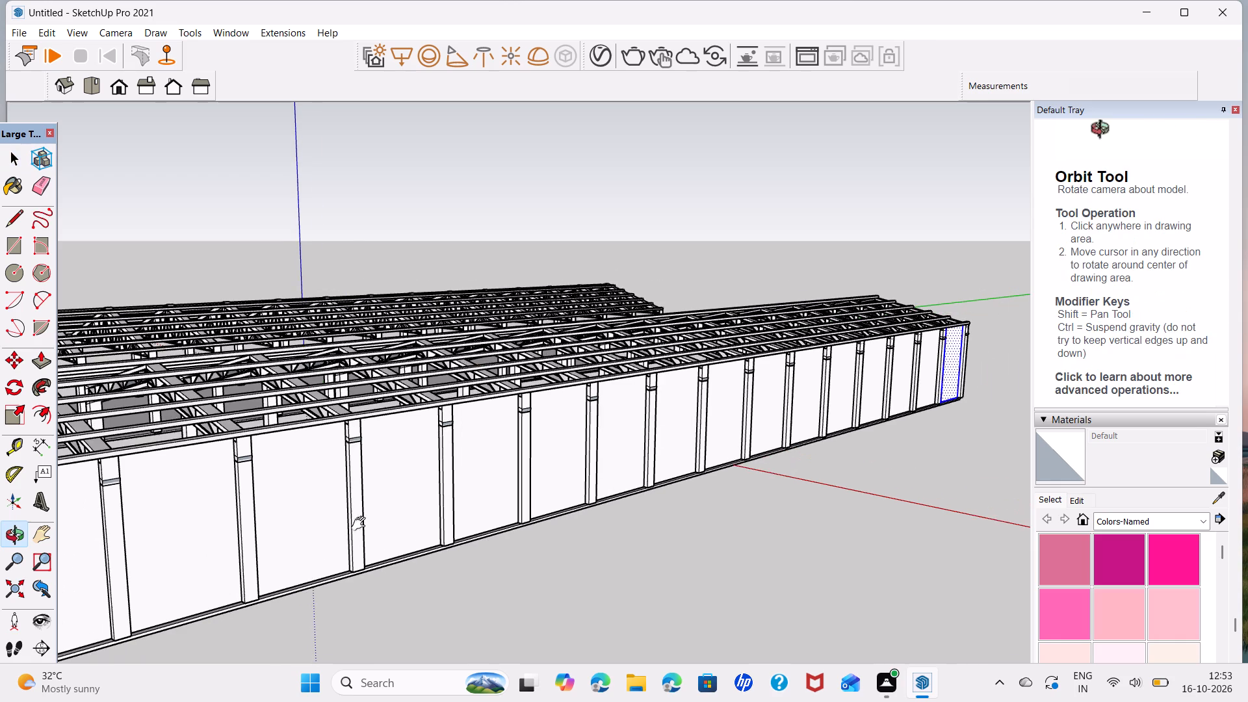
{"action": "middle_click_drag", "start_coordinate": [361, 524], "coordinate": [698, 409], "text": "shift"}
{"action": "triple_click", "coordinate": [357, 480]}
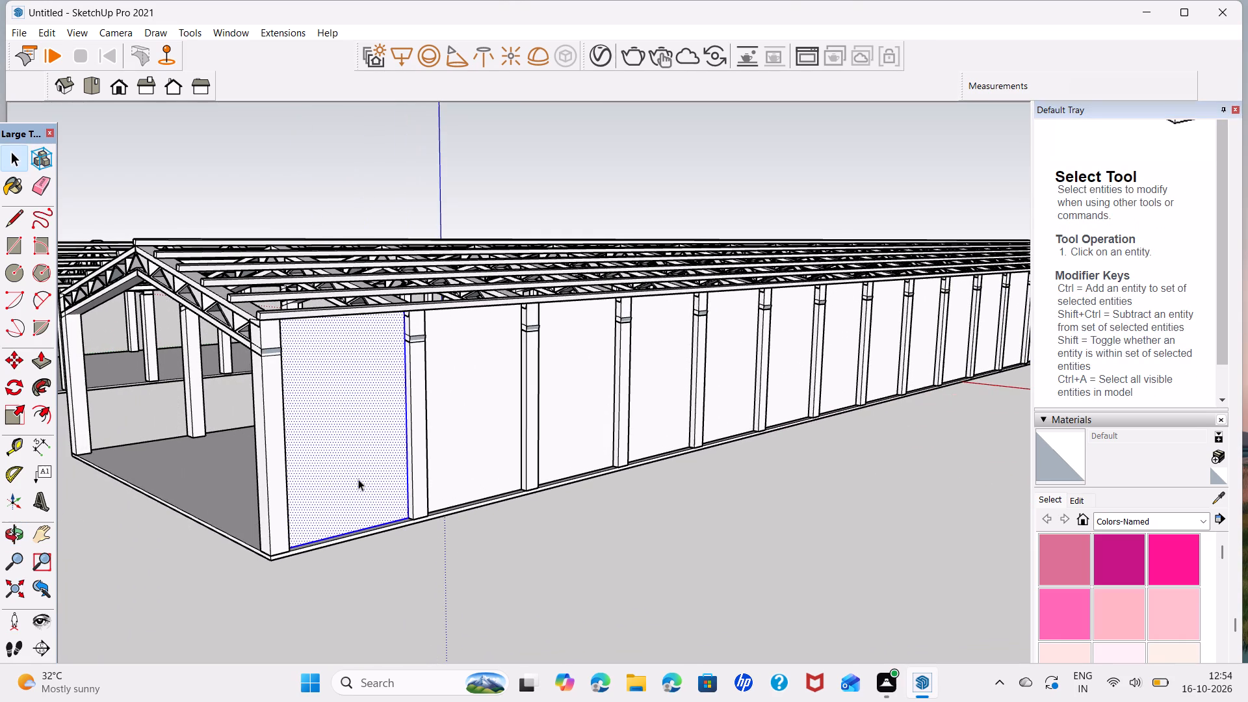
{"action": "triple_click", "coordinate": [463, 451], "text": "ctrl"}
{"action": "triple_click", "coordinate": [556, 437], "text": "ctrl"}
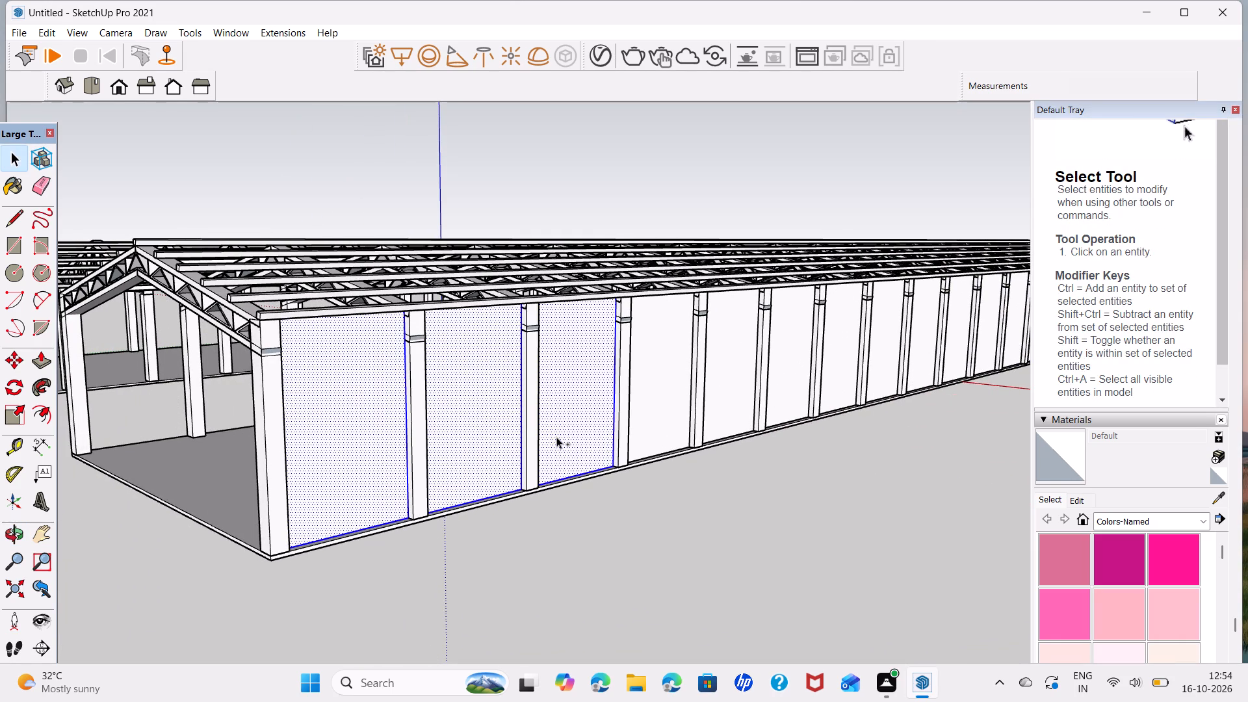
{"action": "triple_click", "coordinate": [656, 433], "text": "ctrl"}
{"action": "triple_click", "coordinate": [733, 409], "text": "ctrl"}
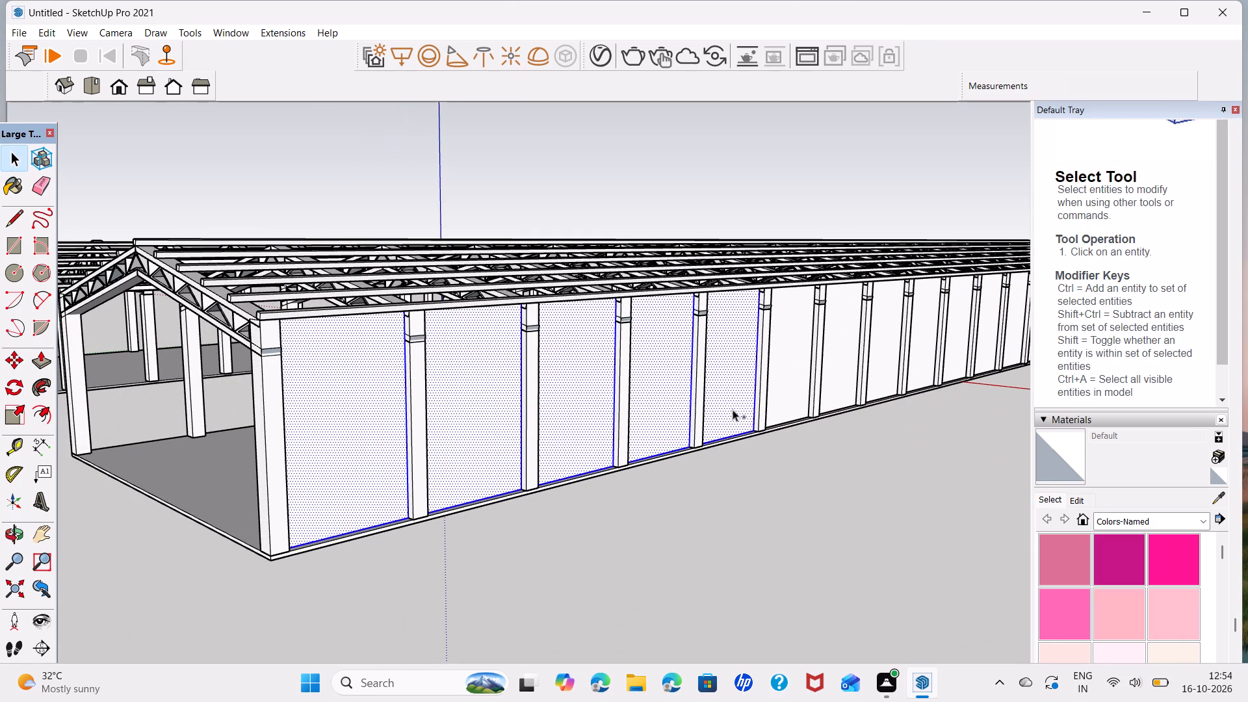
{"action": "triple_click", "coordinate": [788, 386], "text": "ctrl"}
{"action": "triple_click", "coordinate": [844, 383], "text": "ctrl"}
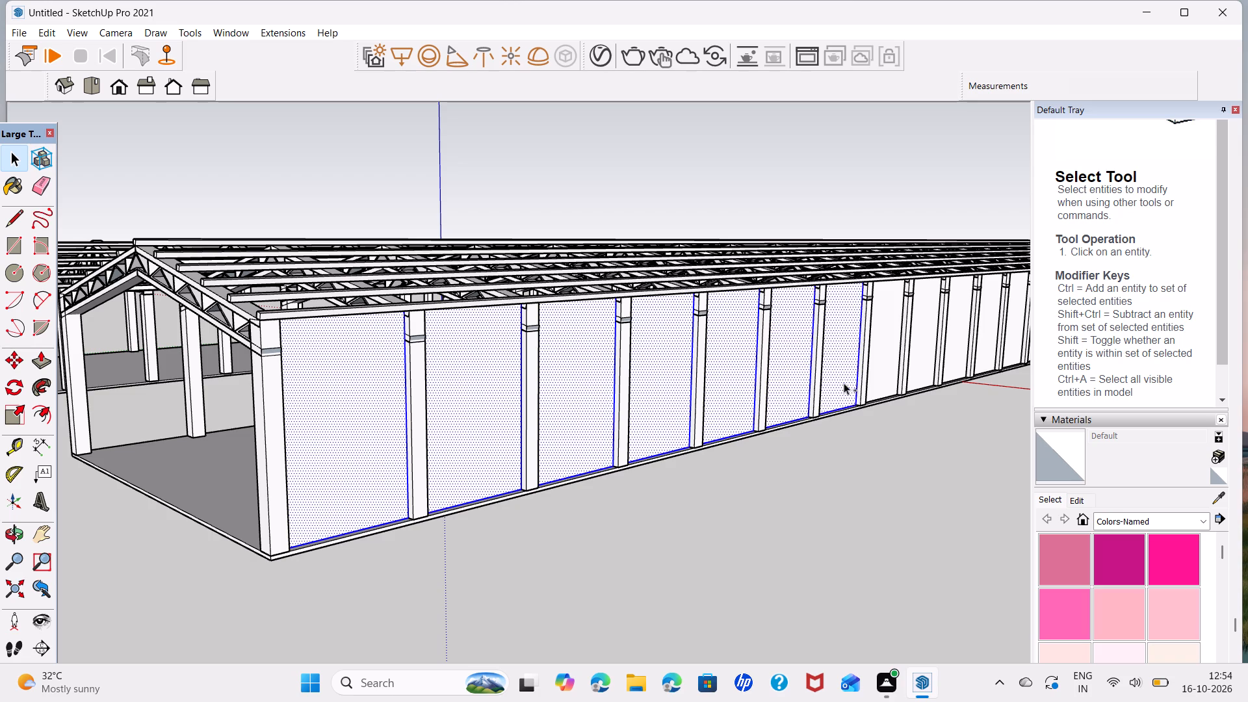
{"action": "triple_click", "coordinate": [879, 361], "text": "ctrl"}
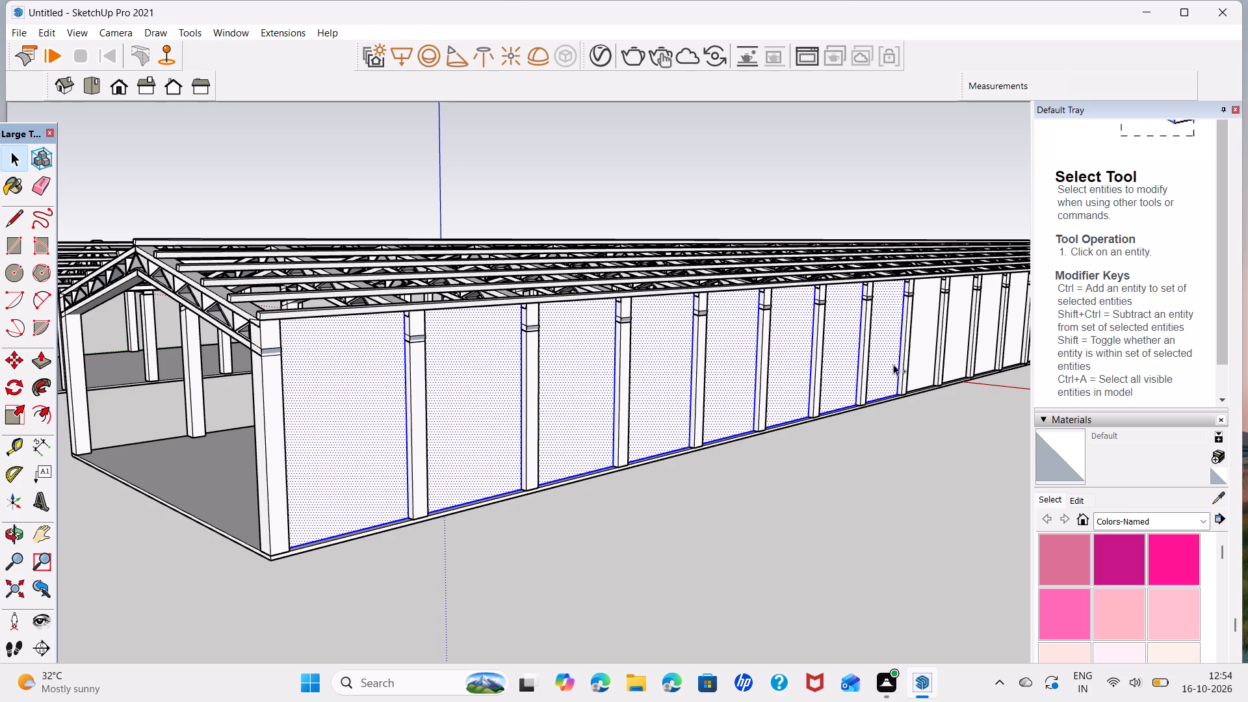
{"action": "triple_click", "coordinate": [926, 346], "text": "ctrl"}
{"action": "triple_click", "coordinate": [957, 341], "text": "ctrl"}
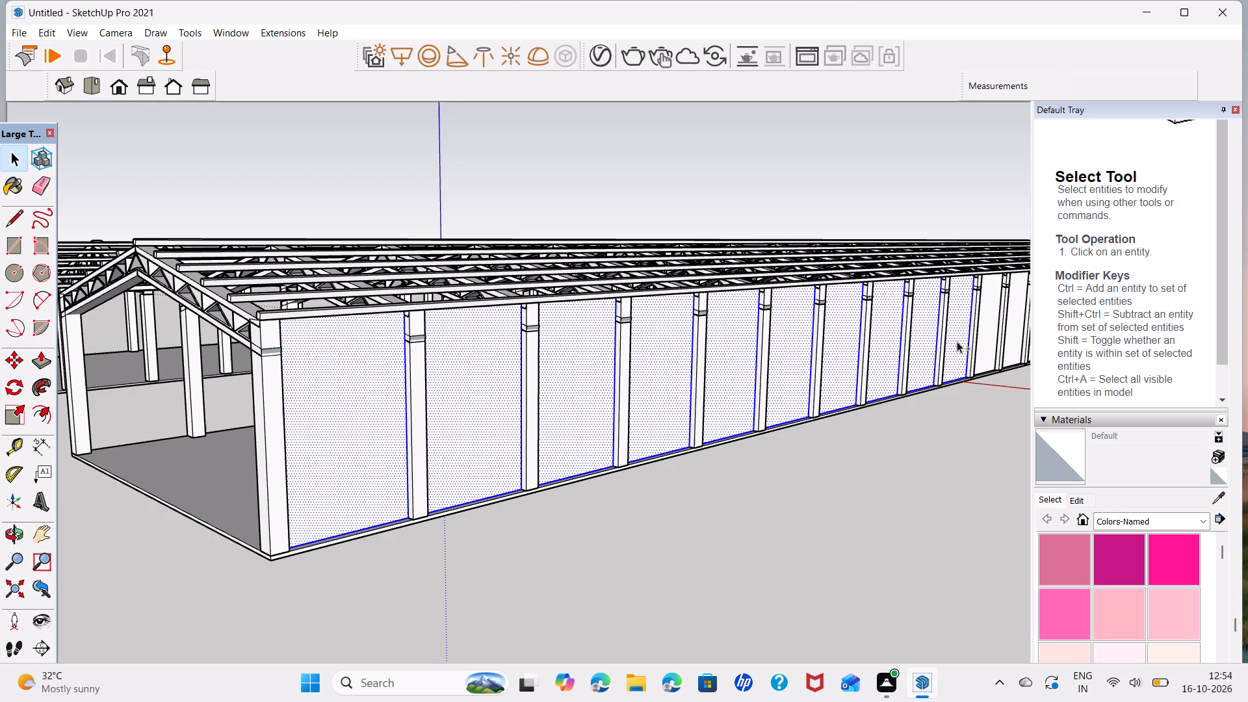
{"action": "middle_click_drag", "start_coordinate": [957, 341], "coordinate": [531, 452], "text": "shift"}
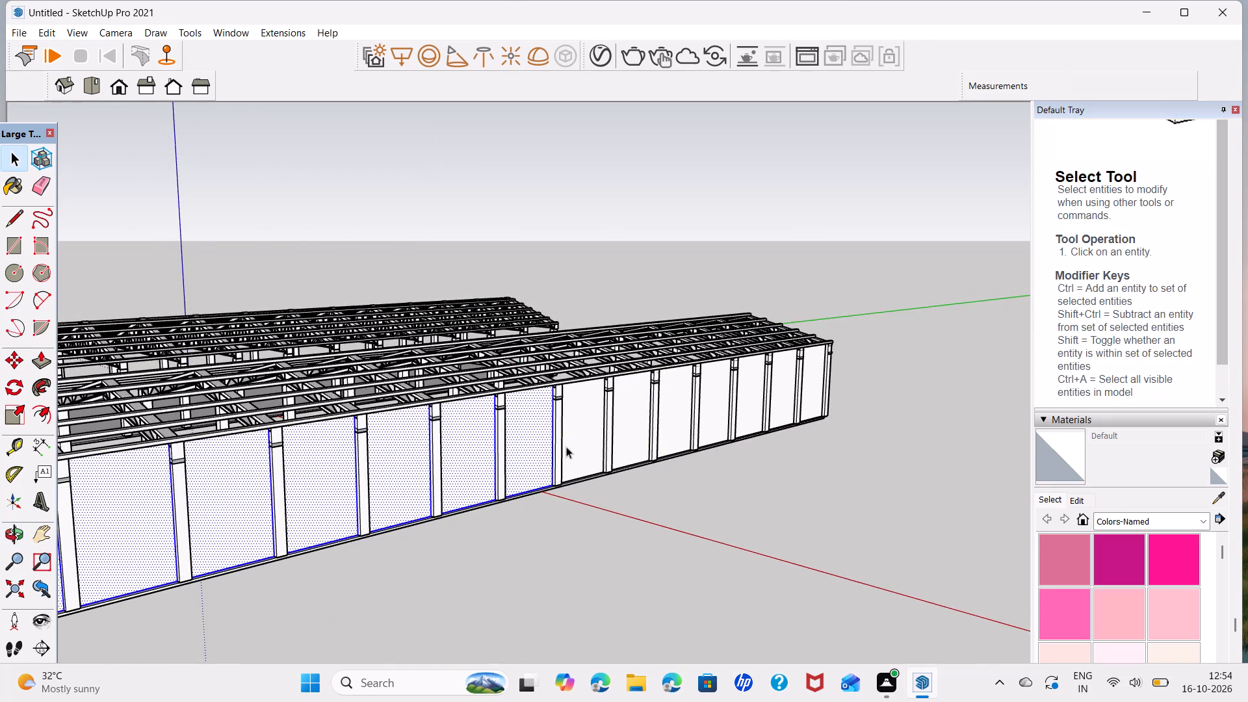
{"action": "scroll", "coordinate": [586, 434], "scroll_direction": "up", "scroll_amount": 4}
{"action": "triple_click", "coordinate": [586, 434], "text": "ctrl"}
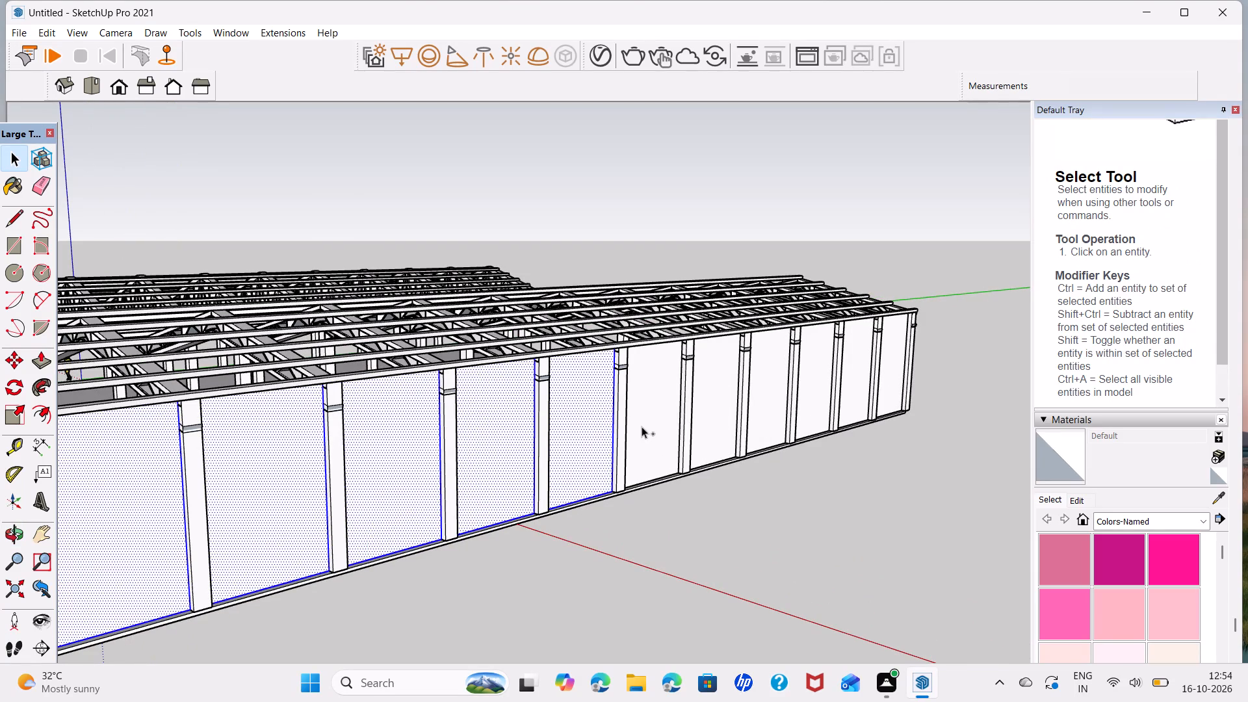
{"action": "triple_click", "coordinate": [642, 426], "text": "ctrl"}
{"action": "triple_click", "coordinate": [707, 429], "text": "ctrl"}
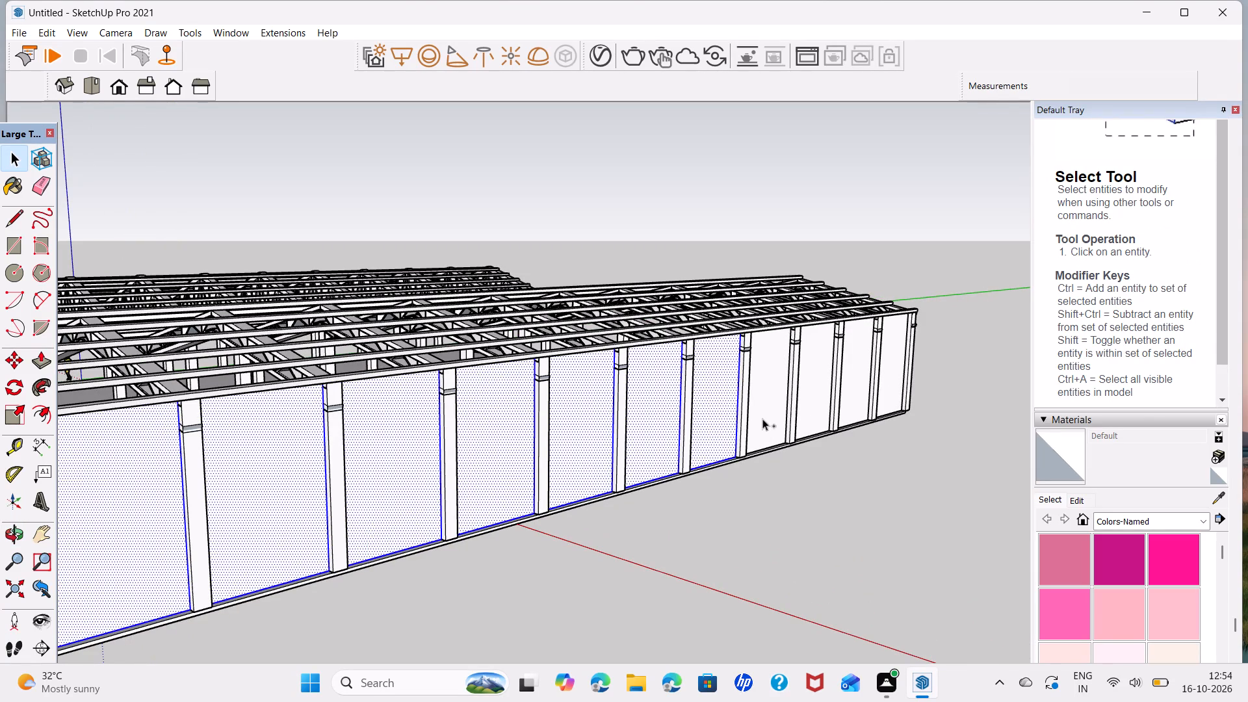
{"action": "triple_click", "coordinate": [763, 410], "text": "ctrl"}
{"action": "triple_click", "coordinate": [807, 394], "text": "ctrl"}
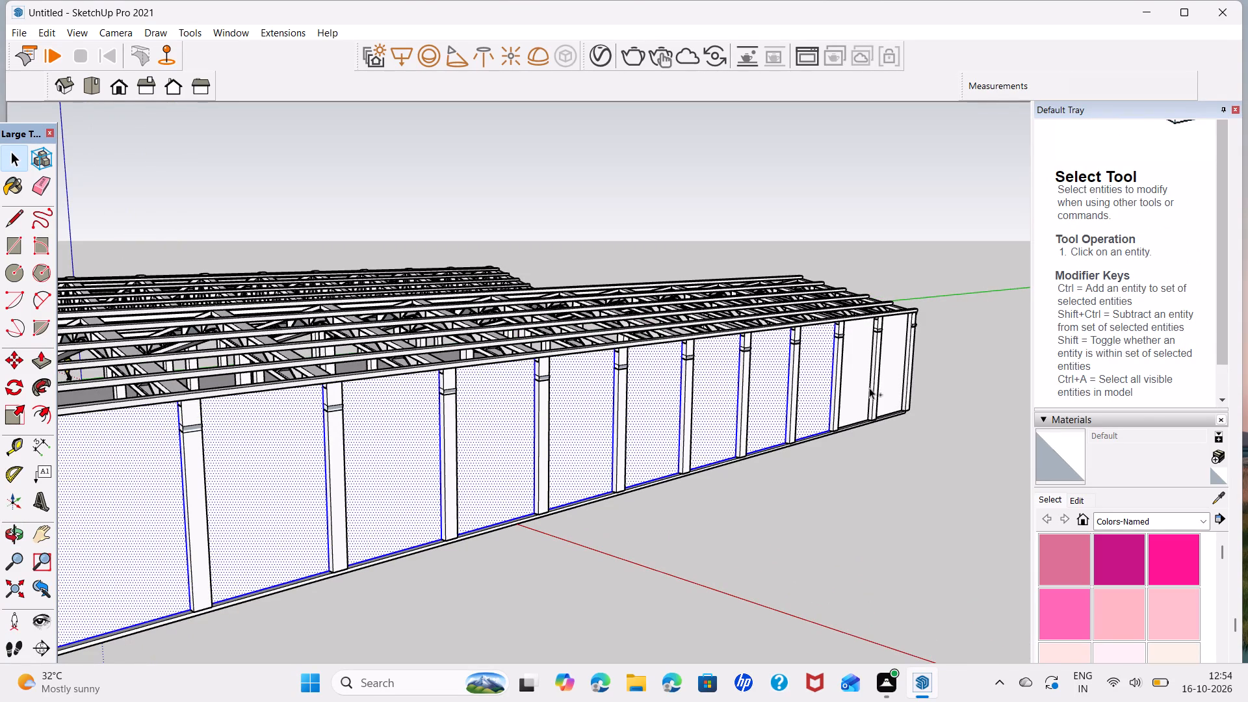
{"action": "triple_click", "coordinate": [855, 374], "text": "ctrl"}
{"action": "triple_click", "coordinate": [886, 382], "text": "ctrl"}
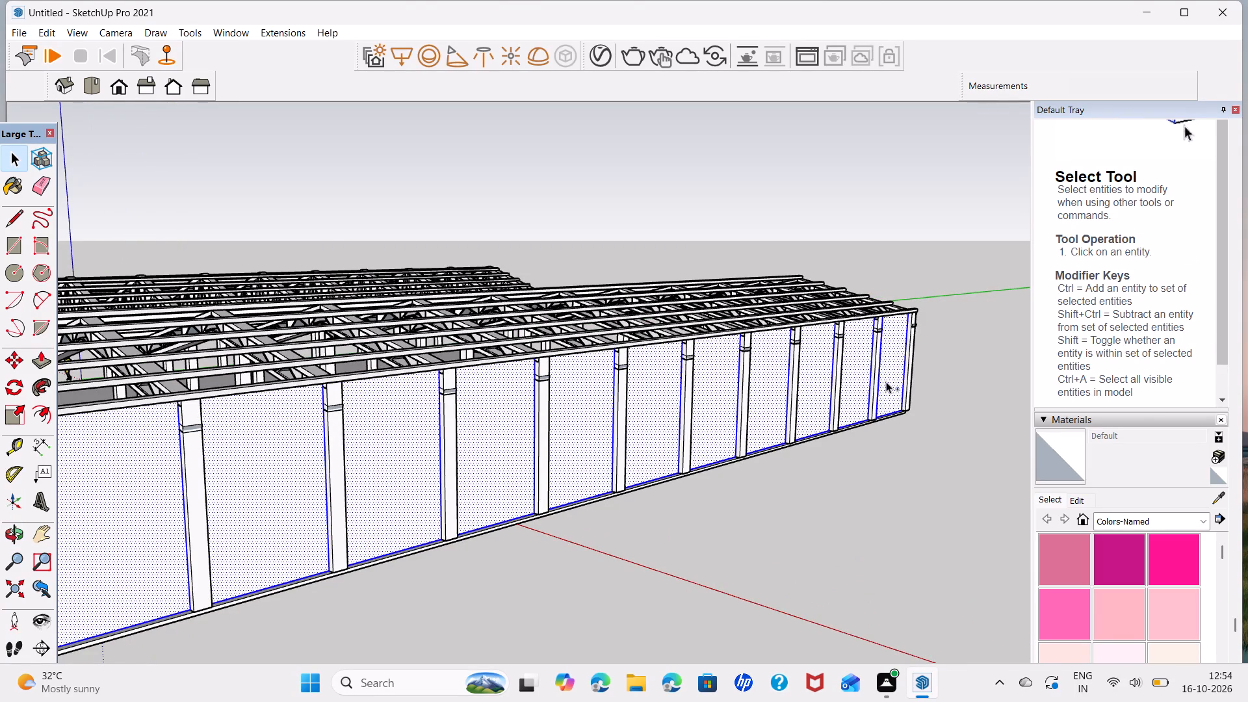
{"action": "scroll", "coordinate": [627, 376], "scroll_direction": "down", "scroll_amount": 7}
{"action": "middle_click_drag", "start_coordinate": [536, 434], "coordinate": [838, 382]}
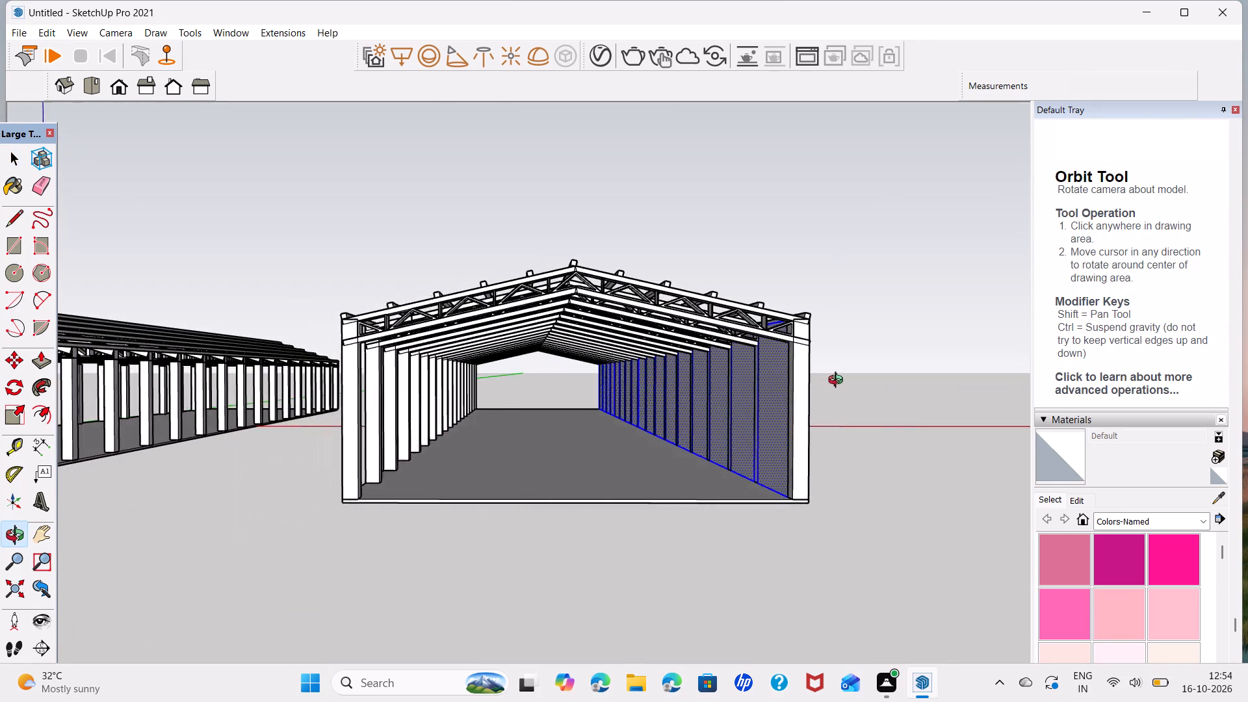
{"action": "middle_click_drag", "start_coordinate": [838, 382], "coordinate": [840, 382]}
{"action": "right_click", "coordinate": [797, 444]}
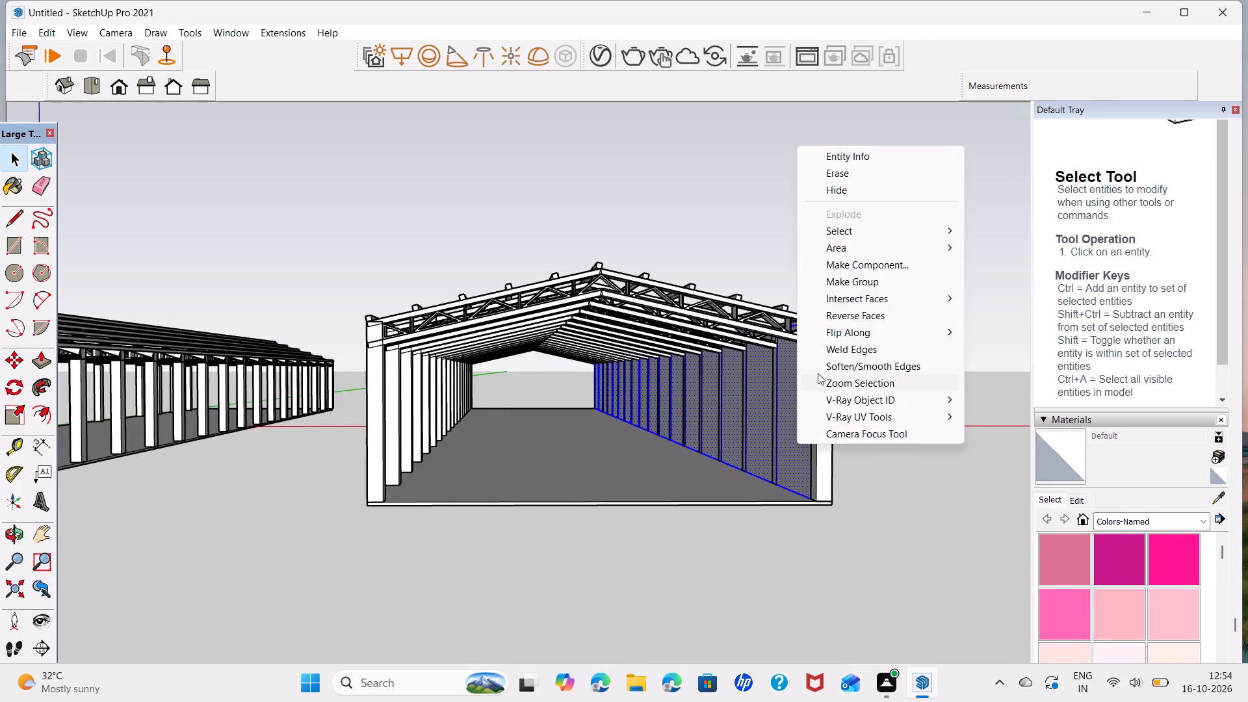
{"action": "left_click", "coordinate": [890, 289]}
{"action": "left_click", "coordinate": [899, 463]}
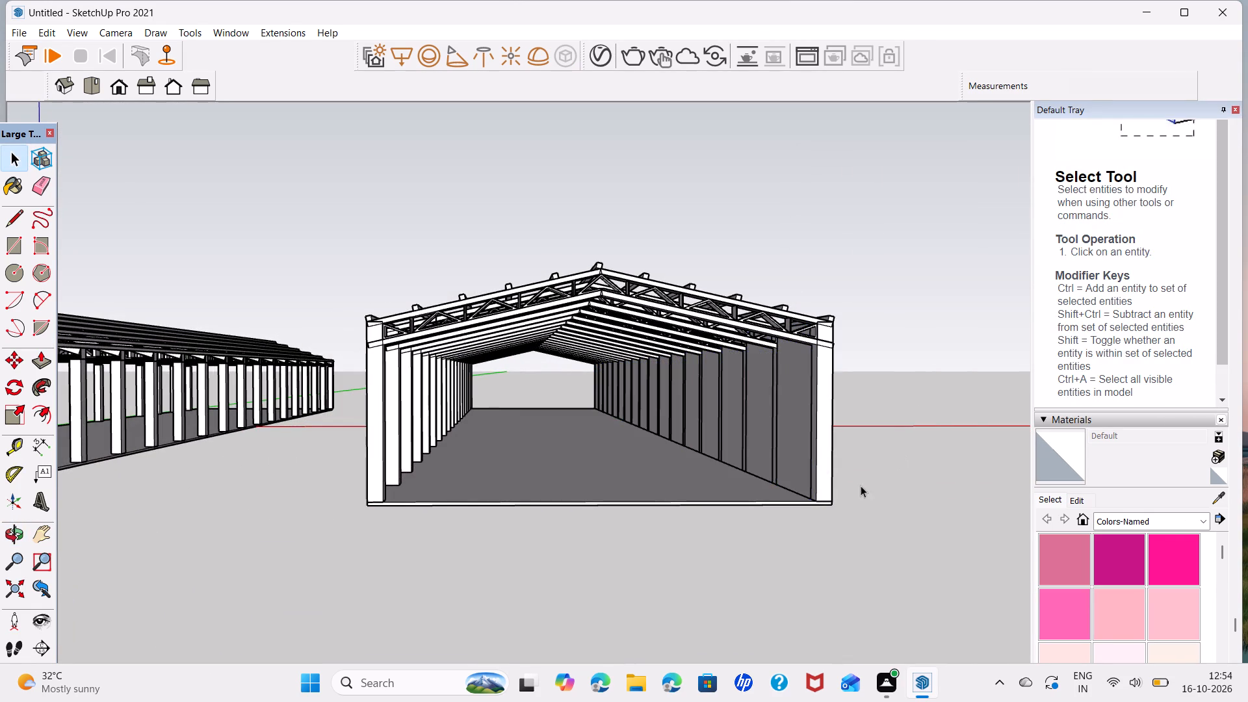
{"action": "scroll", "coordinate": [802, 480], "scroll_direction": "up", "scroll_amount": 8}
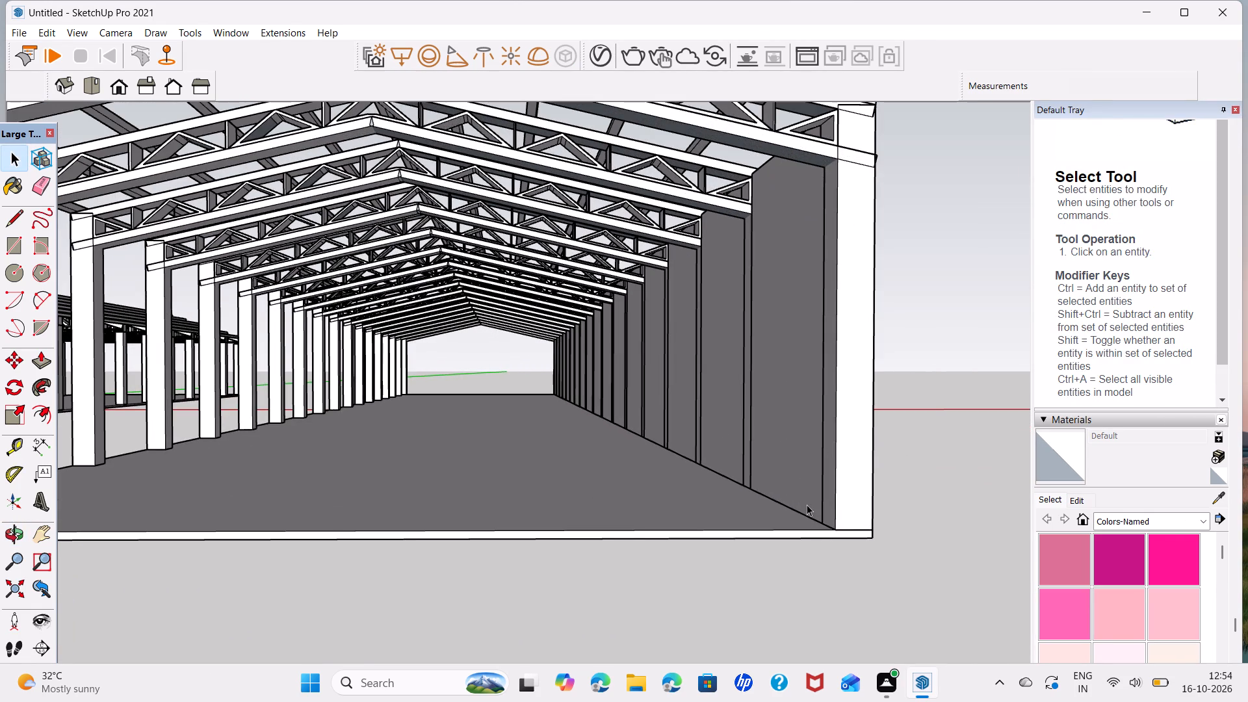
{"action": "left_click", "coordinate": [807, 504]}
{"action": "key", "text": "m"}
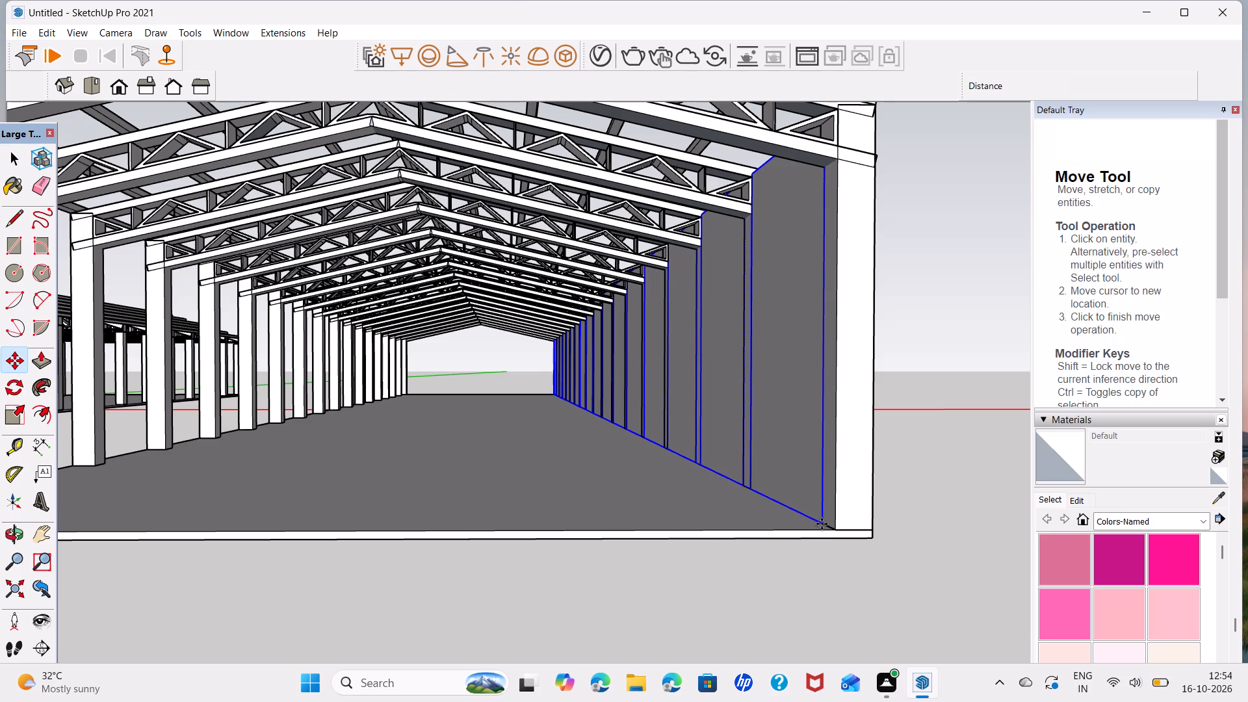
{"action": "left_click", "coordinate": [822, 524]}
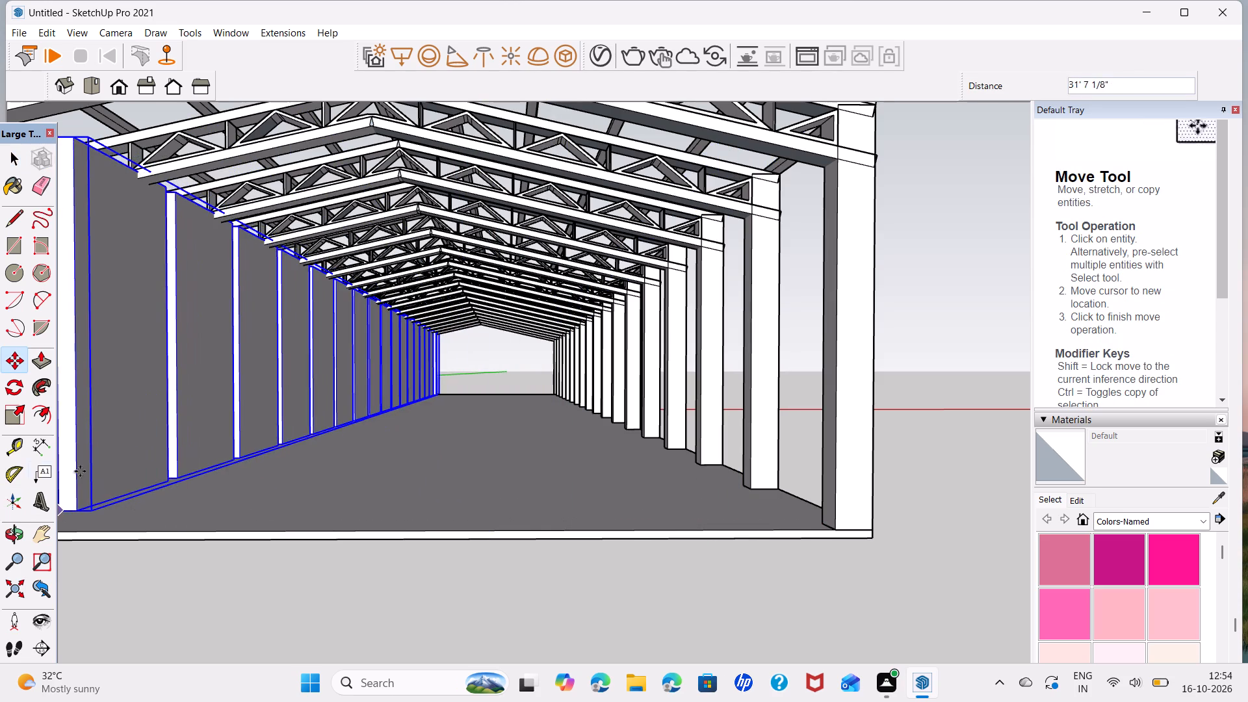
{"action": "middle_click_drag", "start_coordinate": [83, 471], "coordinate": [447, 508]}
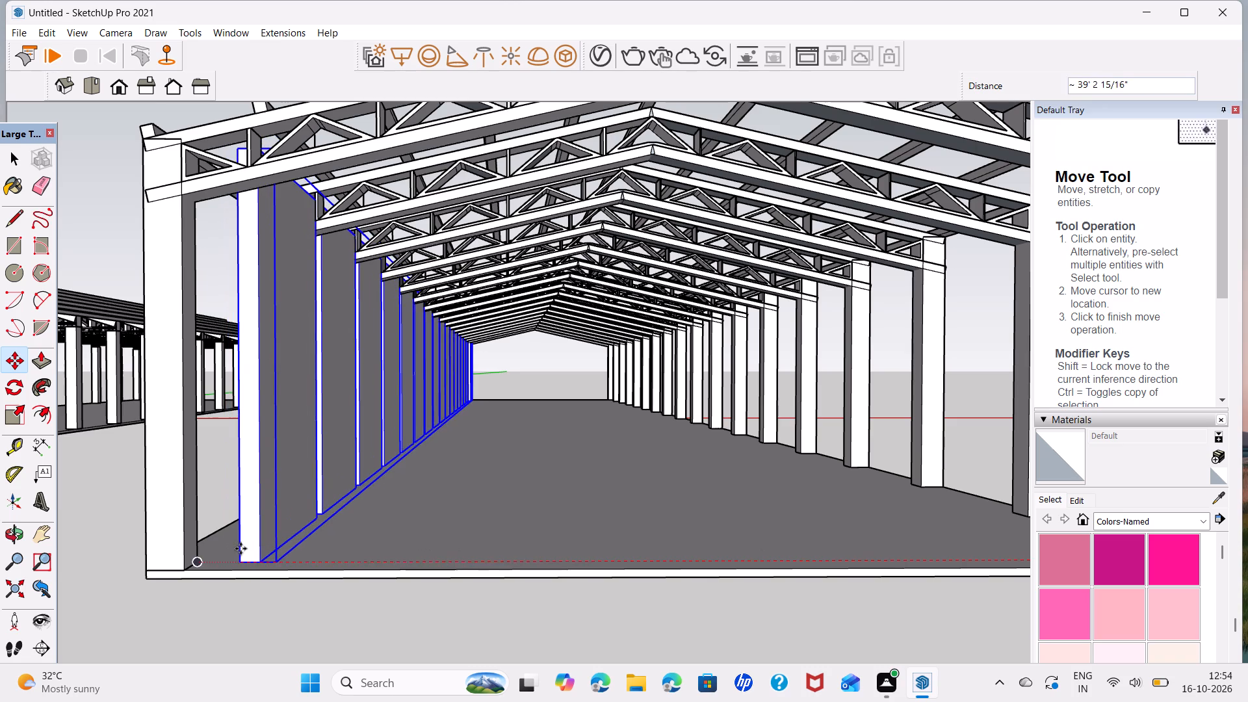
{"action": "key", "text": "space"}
Copy the grouped wall panels 41' 10" along the red axis from their bottom corner, fitting them between the columns of the opposite long side.
{"action": "scroll", "coordinate": [764, 474], "scroll_direction": "down", "scroll_amount": 4}
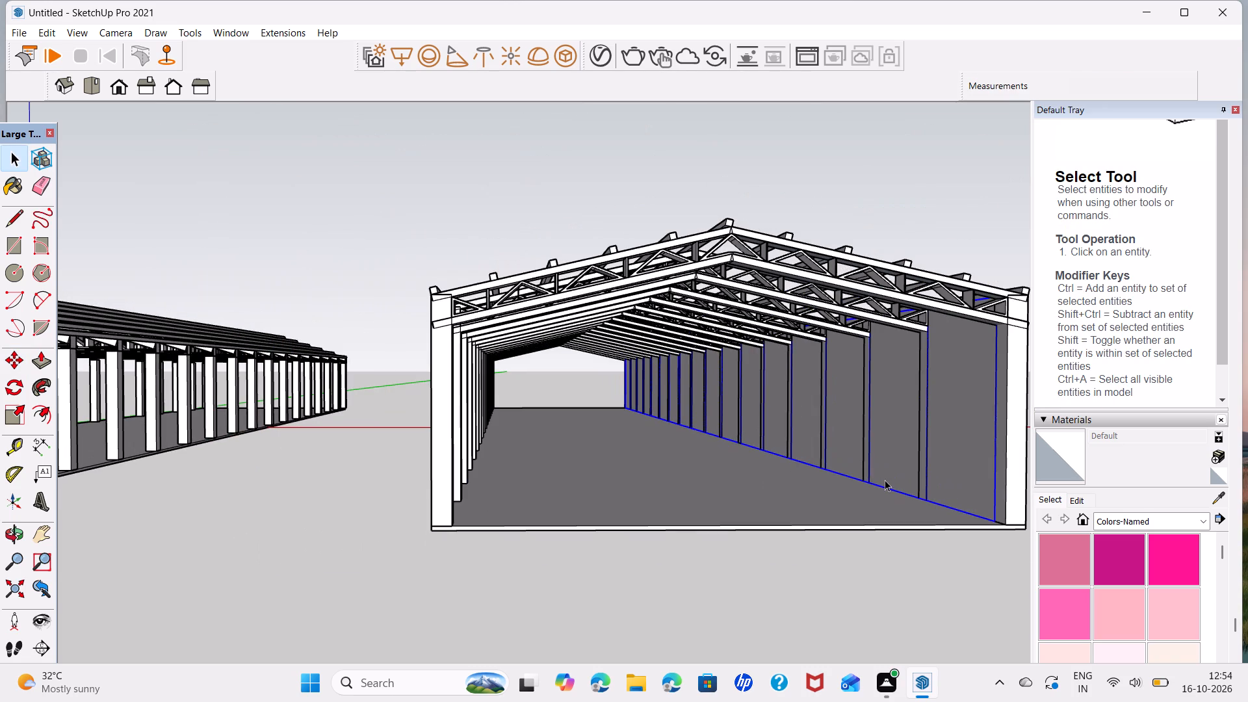
{"action": "middle_click_drag", "start_coordinate": [885, 480], "coordinate": [639, 491], "text": "shift"}
{"action": "middle_click_drag", "start_coordinate": [701, 513], "coordinate": [476, 519]}
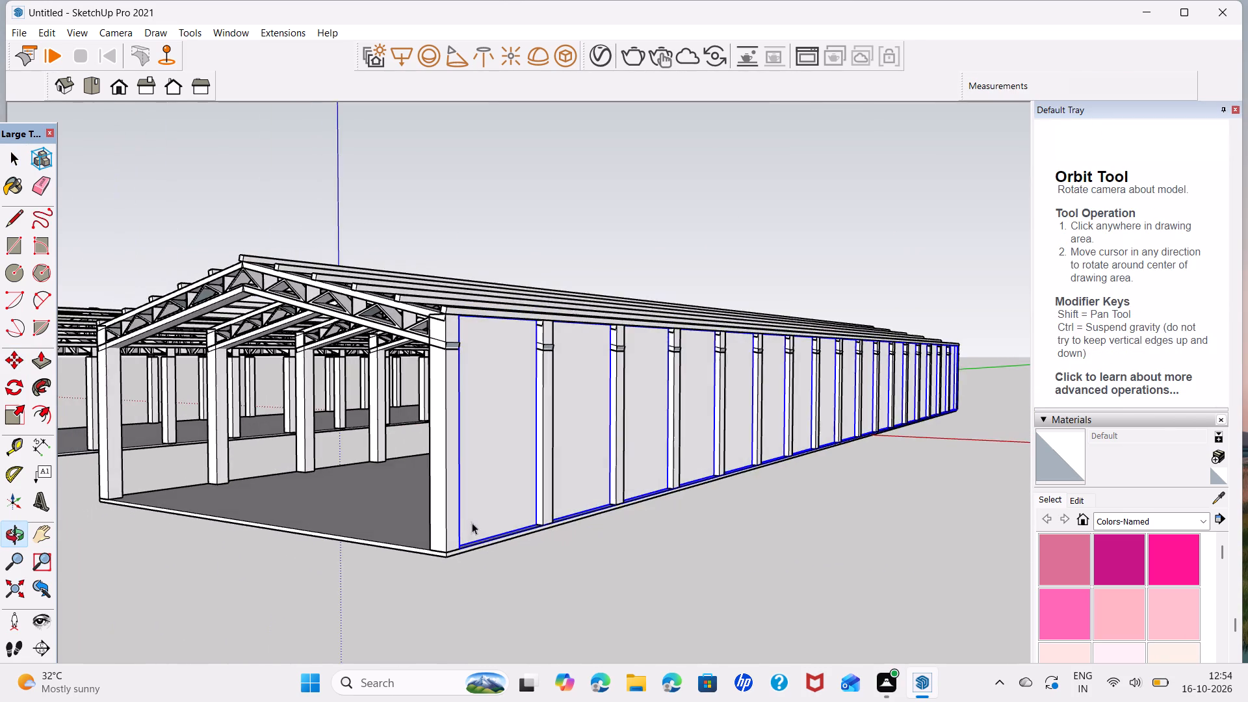
{"action": "scroll", "coordinate": [469, 534], "scroll_direction": "up", "scroll_amount": 11}
{"action": "middle_click_drag", "start_coordinate": [462, 535], "coordinate": [130, 587]}
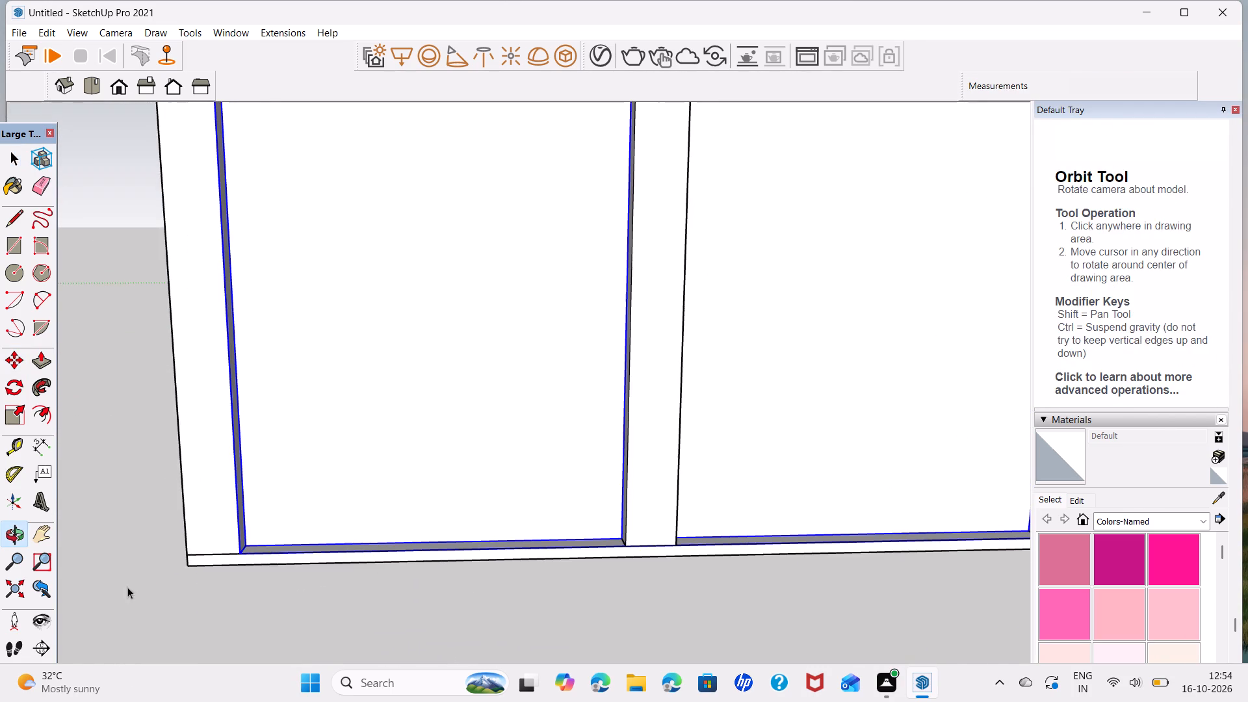
{"action": "key", "text": "m"}
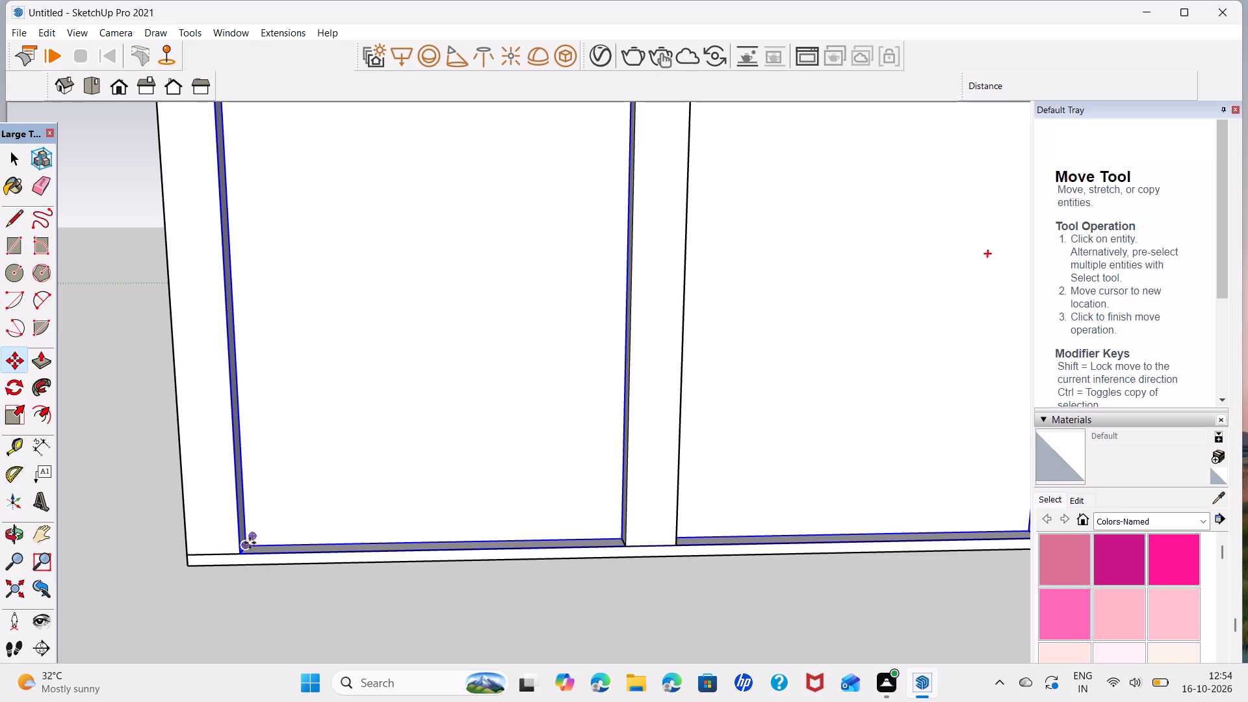
{"action": "left_click", "coordinate": [248, 542]}
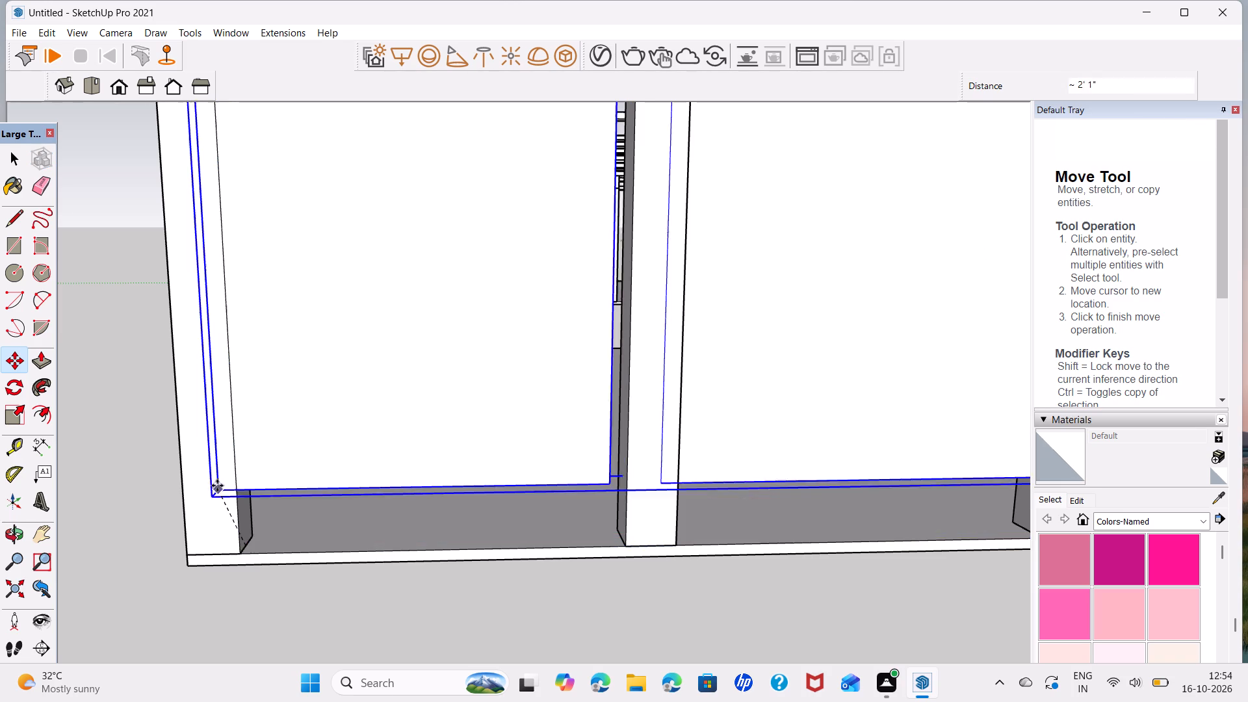
{"action": "middle_click_drag", "start_coordinate": [198, 482], "coordinate": [405, 515]}
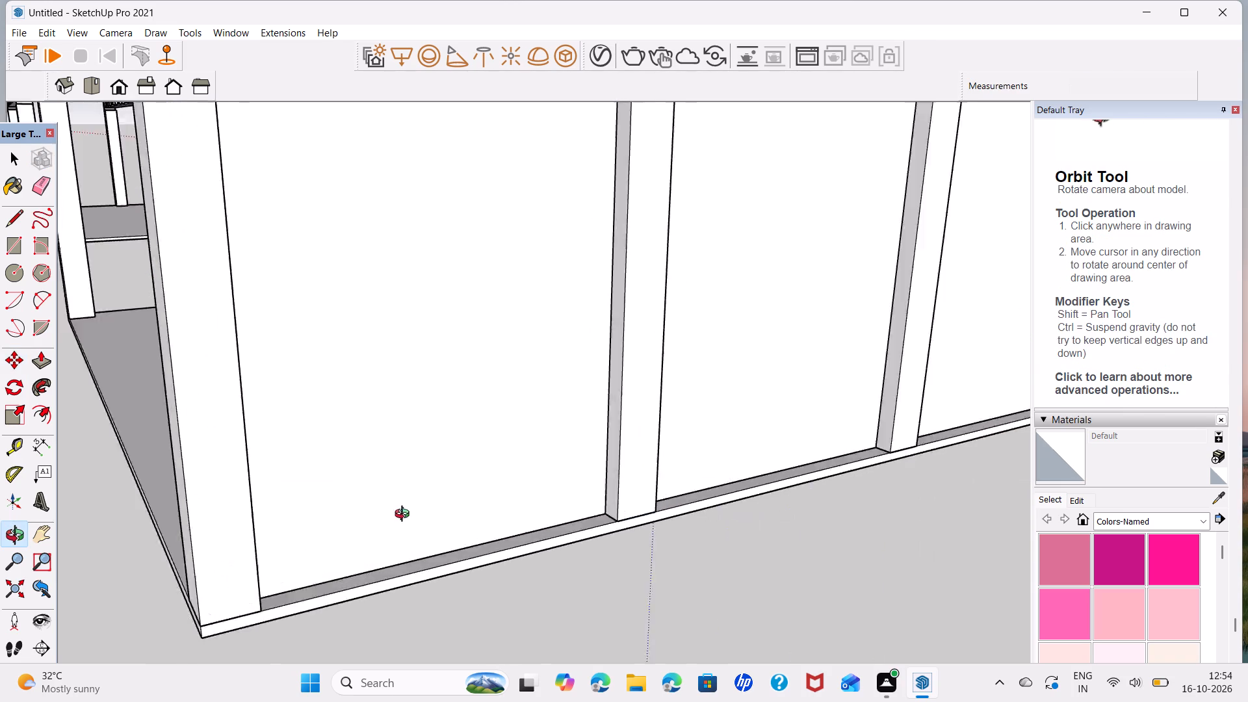
{"action": "middle_click_drag", "start_coordinate": [405, 515], "coordinate": [720, 472]}
{"action": "scroll", "coordinate": [305, 684], "scroll_direction": "down", "scroll_amount": 6}
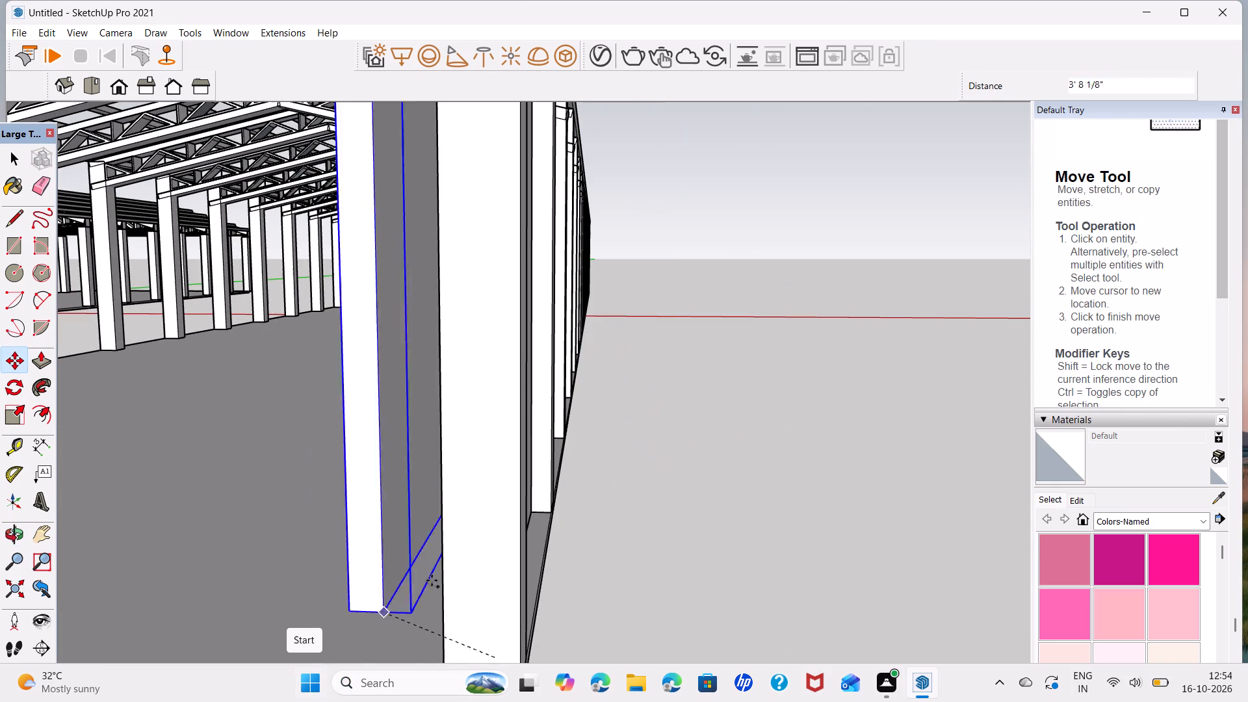
{"action": "scroll", "coordinate": [282, 567], "scroll_direction": "down", "scroll_amount": 5}
{"action": "middle_click_drag", "start_coordinate": [277, 571], "coordinate": [865, 555], "text": "shift"}
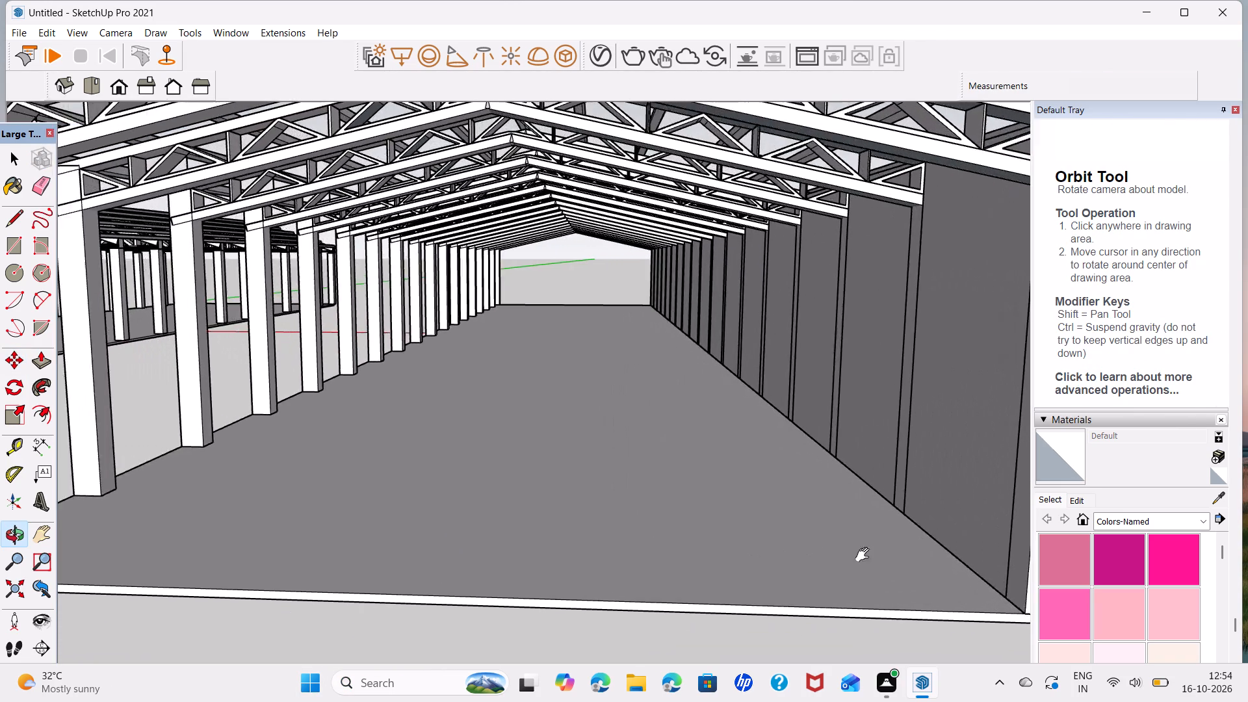
{"action": "middle_click_drag", "start_coordinate": [865, 555], "coordinate": [943, 567], "text": "shift"}
{"action": "middle_click_drag", "start_coordinate": [117, 547], "coordinate": [188, 583]}
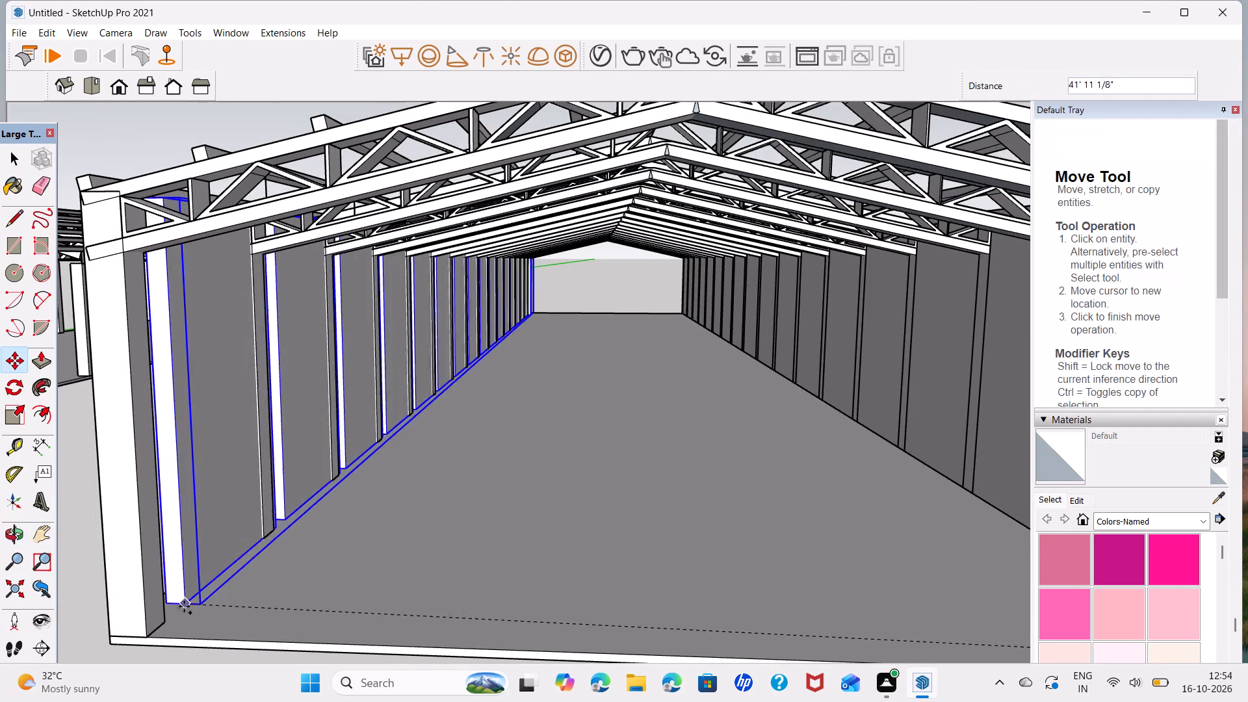
{"action": "left_click", "coordinate": [164, 621]}
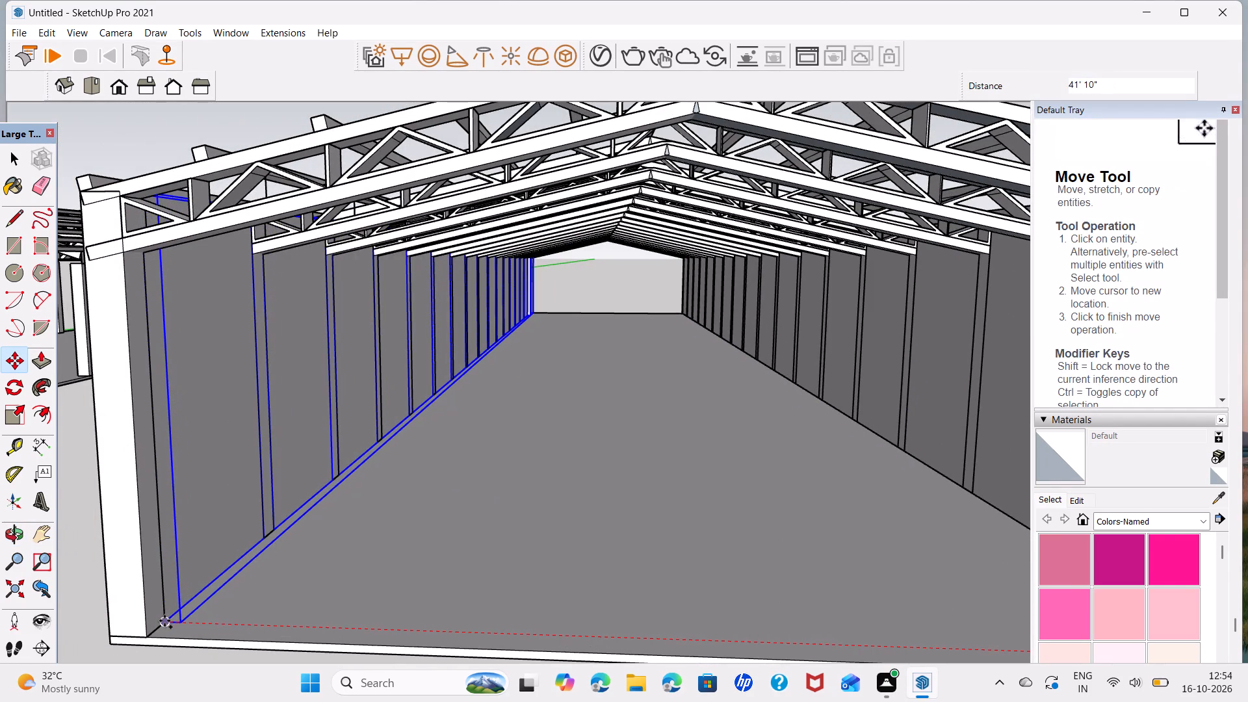
{"action": "key", "text": "space"}
Examine the wall panels on both long sides and the roof framing of the panelled building from outside, inside and above.
{"action": "scroll", "coordinate": [156, 603], "scroll_direction": "down", "scroll_amount": 8}
{"action": "middle_click_drag", "start_coordinate": [153, 604], "coordinate": [498, 565]}
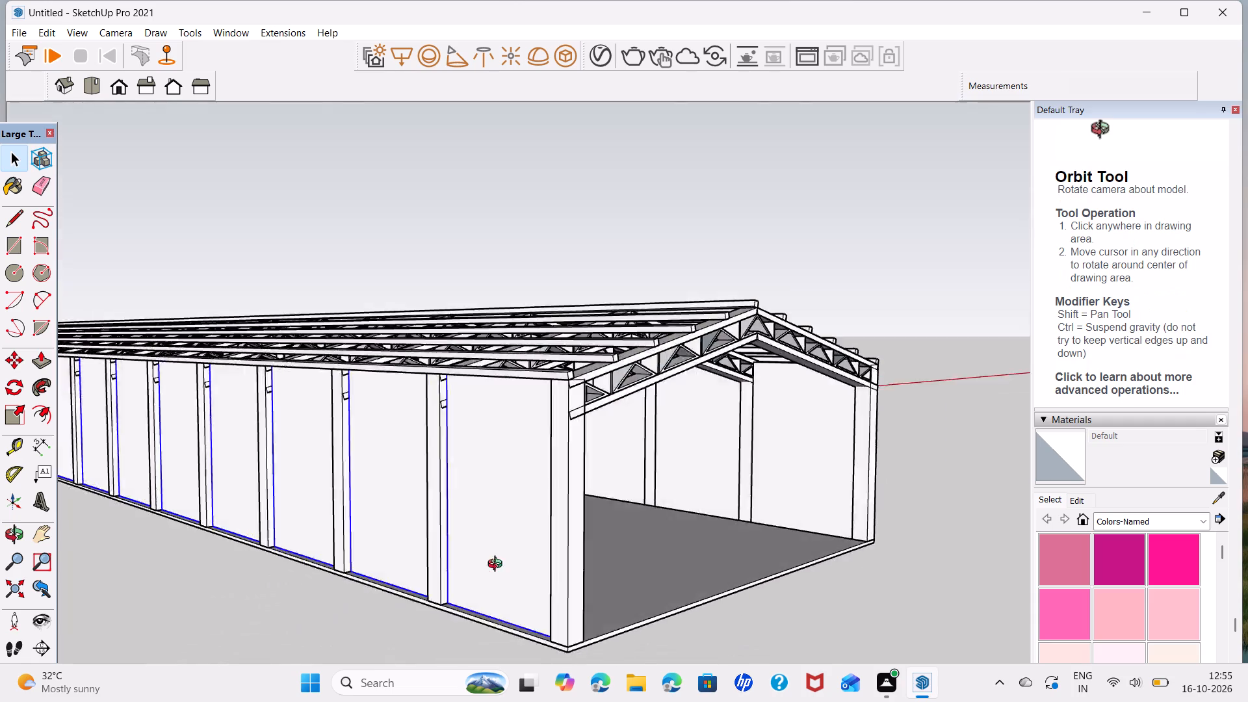
{"action": "middle_click_drag", "start_coordinate": [498, 565], "coordinate": [541, 555]}
{"action": "middle_click_drag", "start_coordinate": [483, 558], "coordinate": [631, 567]}
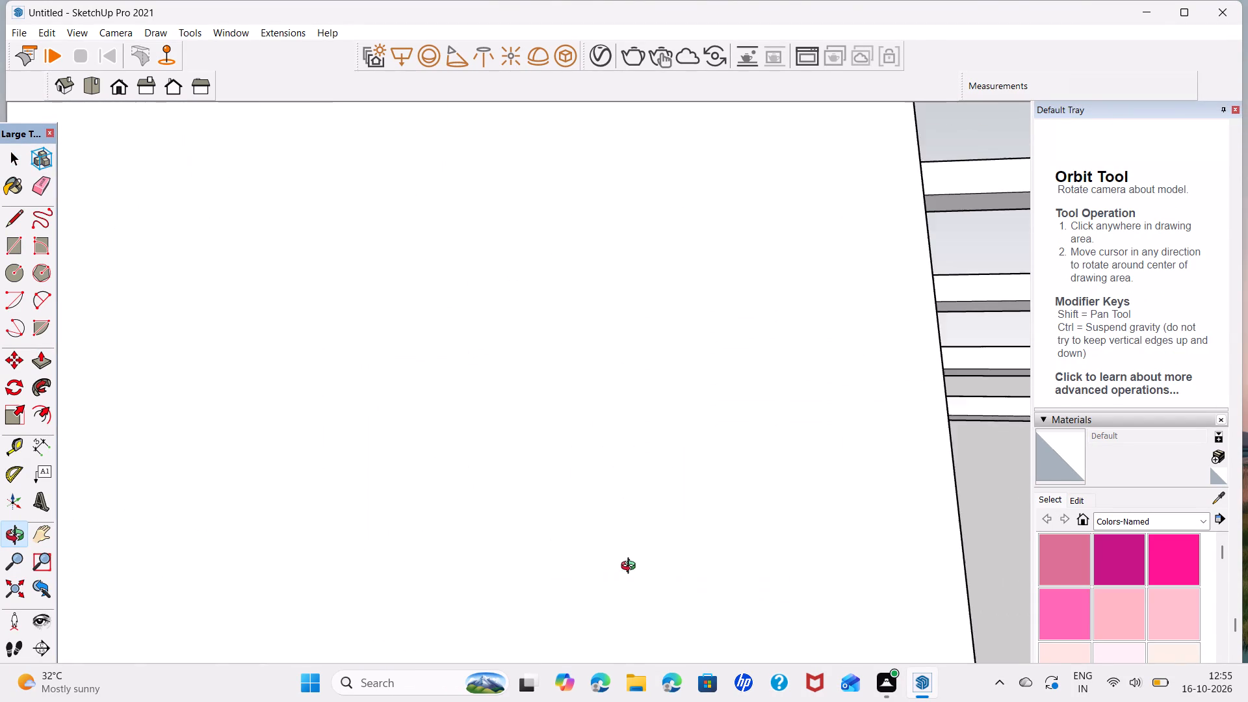
{"action": "middle_click_drag", "start_coordinate": [631, 567], "coordinate": [469, 567]}
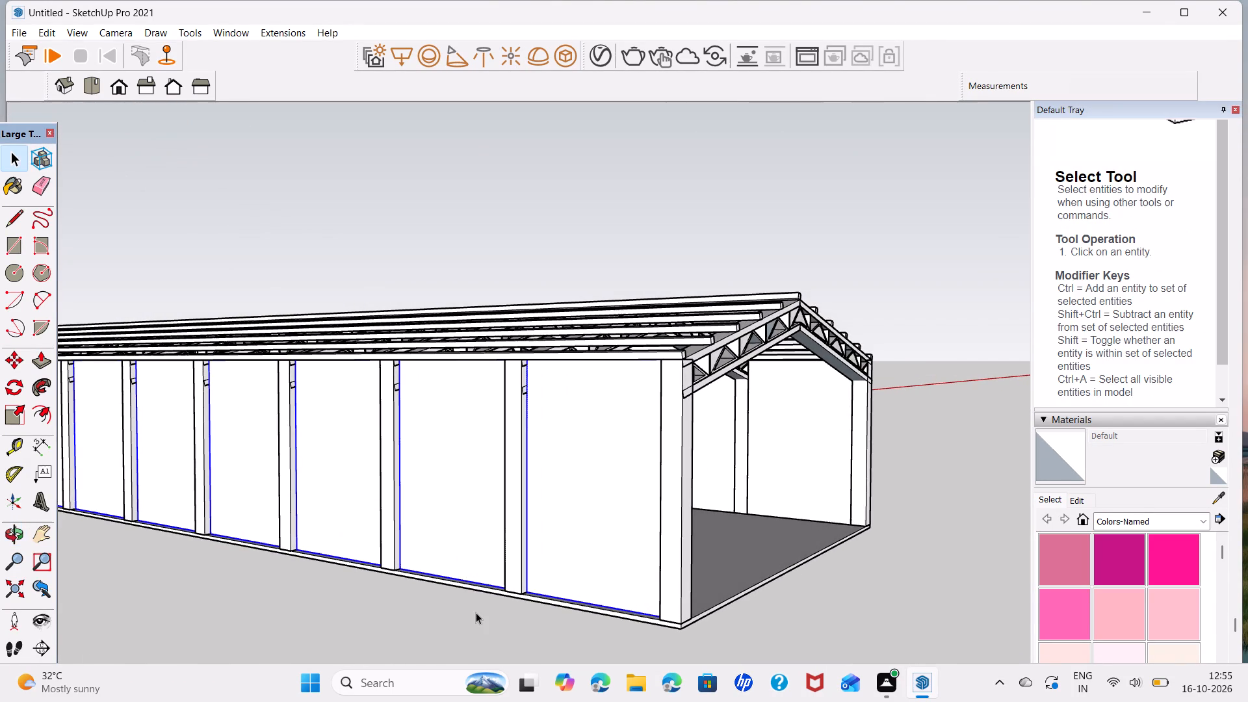
{"action": "left_click", "coordinate": [475, 612]}
{"action": "scroll", "coordinate": [597, 532], "scroll_direction": "down", "scroll_amount": 6}
{"action": "middle_click_drag", "start_coordinate": [736, 519], "coordinate": [604, 541]}
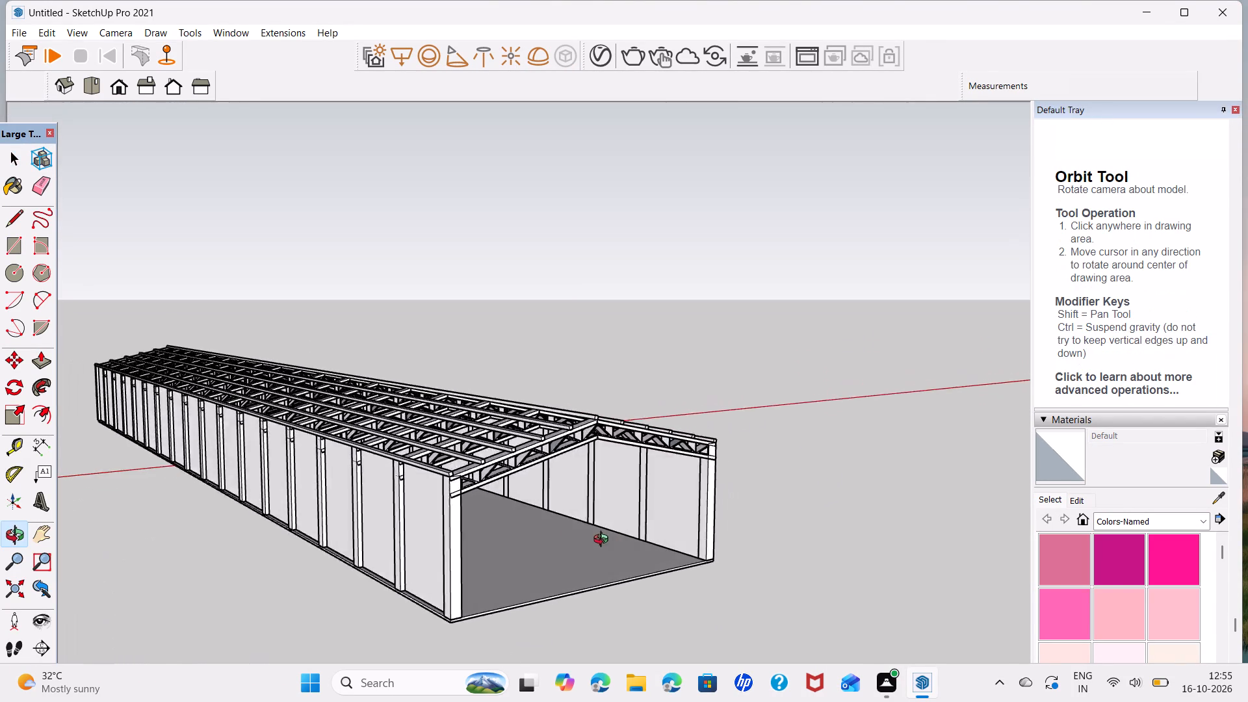
{"action": "middle_click_drag", "start_coordinate": [604, 541], "coordinate": [432, 468]}
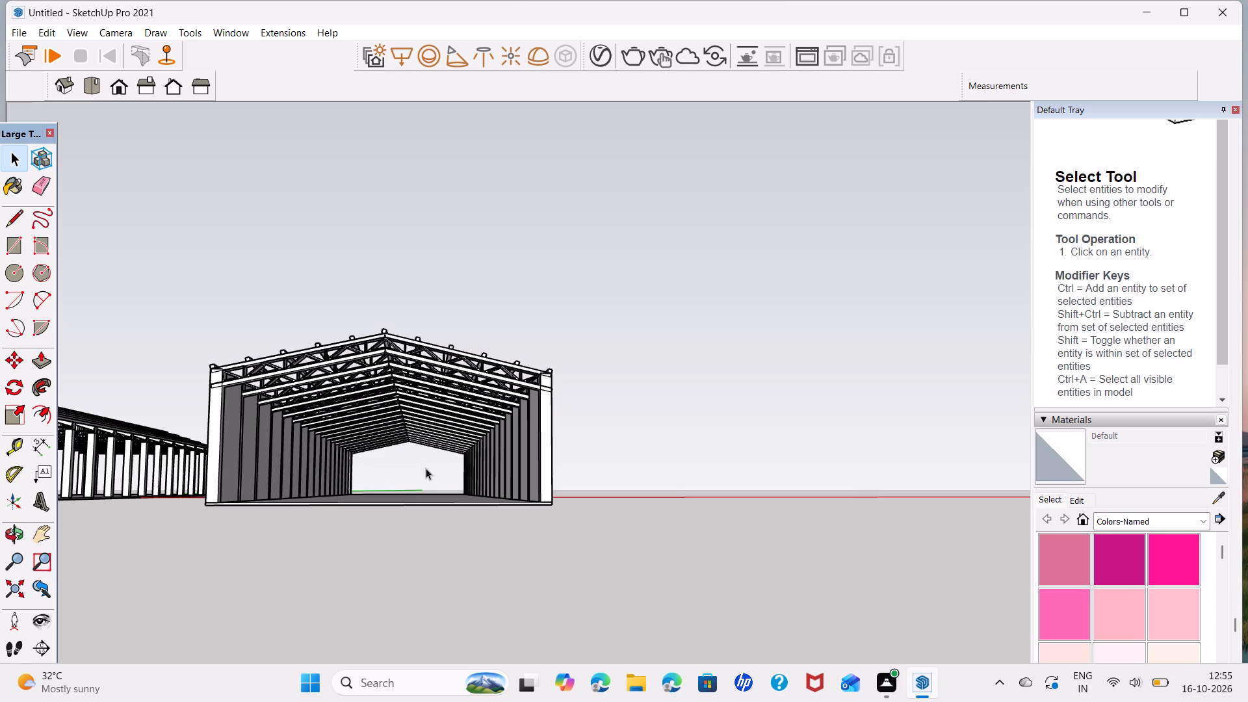
{"action": "scroll", "coordinate": [400, 463], "scroll_direction": "up", "scroll_amount": 5}
{"action": "scroll", "coordinate": [465, 476], "scroll_direction": "down", "scroll_amount": 3}
{"action": "middle_click_drag", "start_coordinate": [452, 470], "coordinate": [458, 519]}
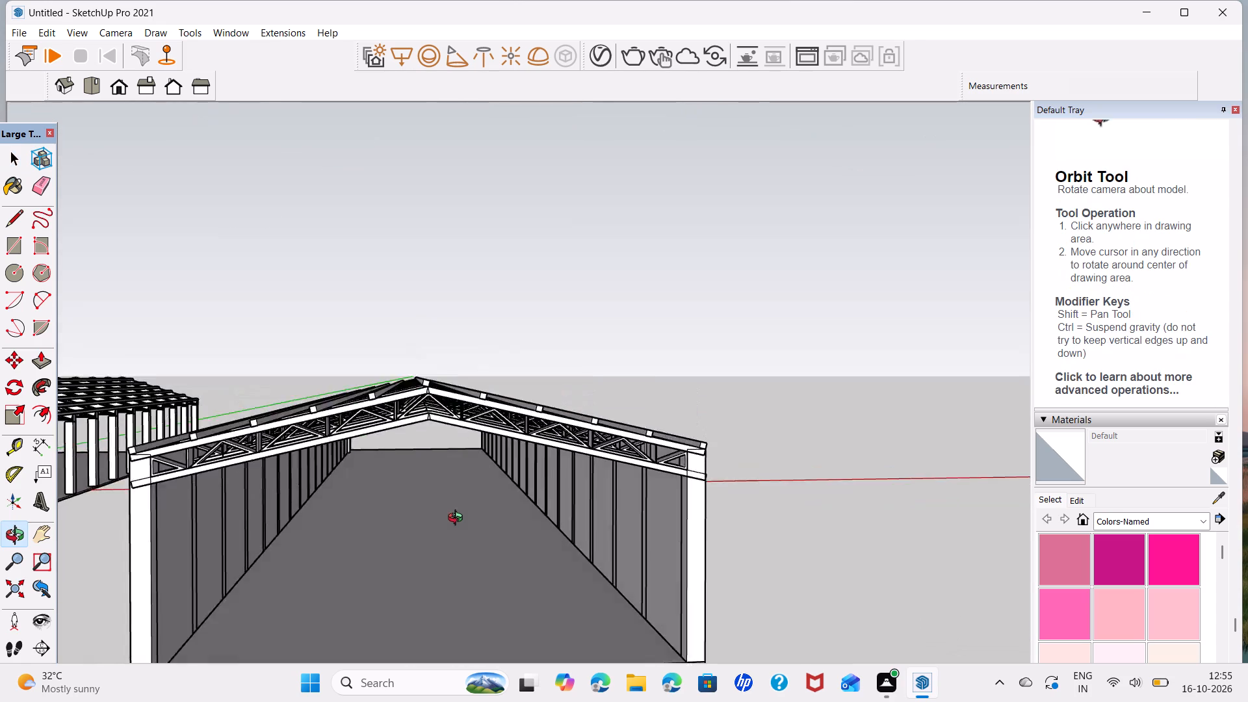
{"action": "middle_click_drag", "start_coordinate": [458, 519], "coordinate": [461, 547]}
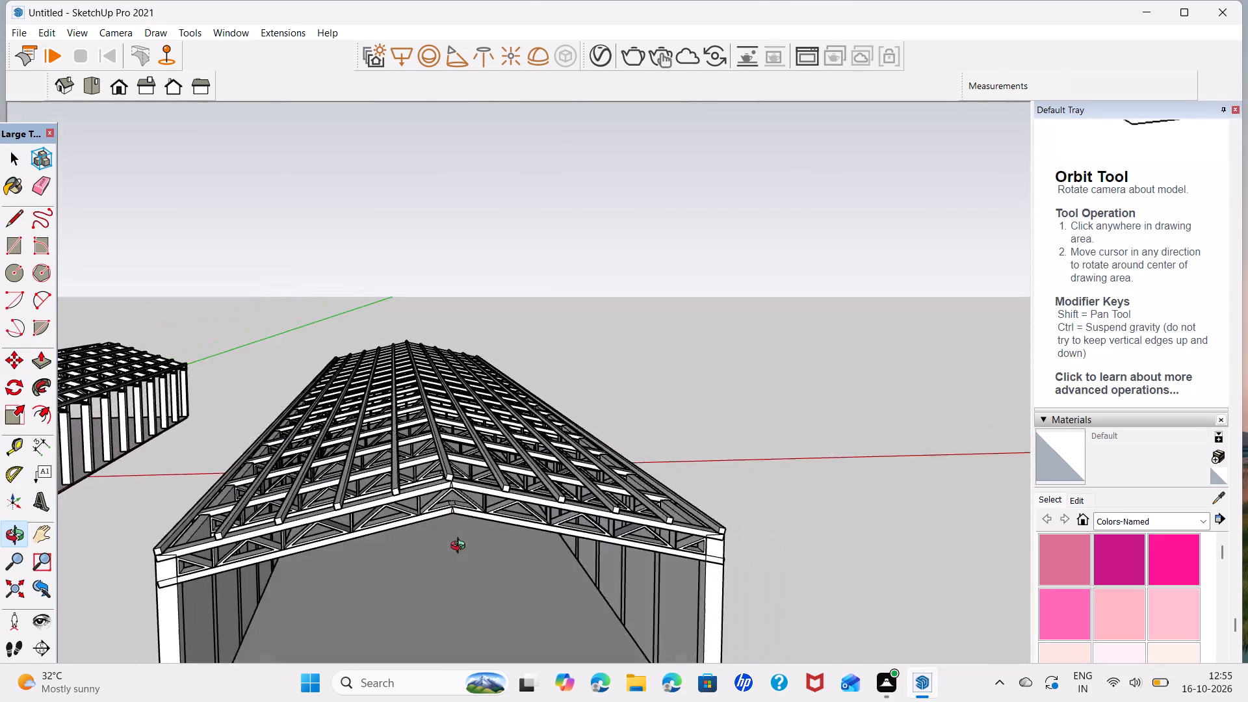
{"action": "middle_click_drag", "start_coordinate": [461, 547], "coordinate": [429, 547]}
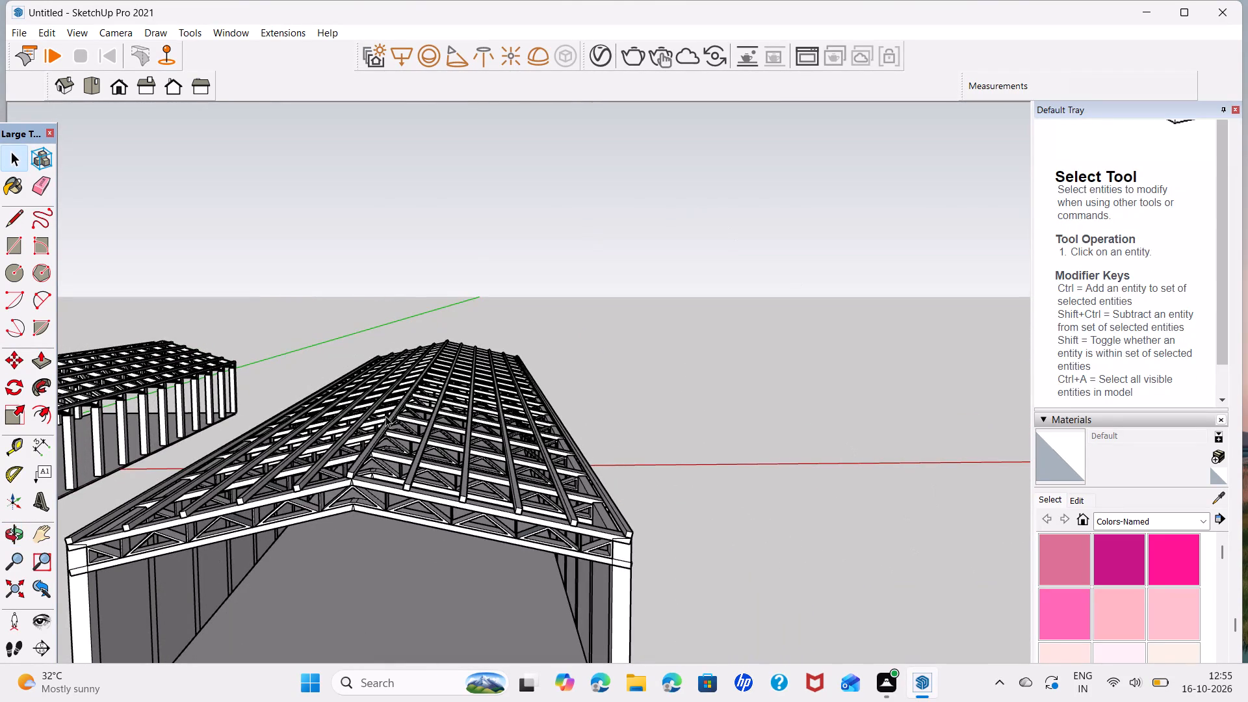
{"action": "middle_click_drag", "start_coordinate": [420, 486], "coordinate": [485, 357]}
{"action": "middle_click_drag", "start_coordinate": [466, 428], "coordinate": [471, 390]}
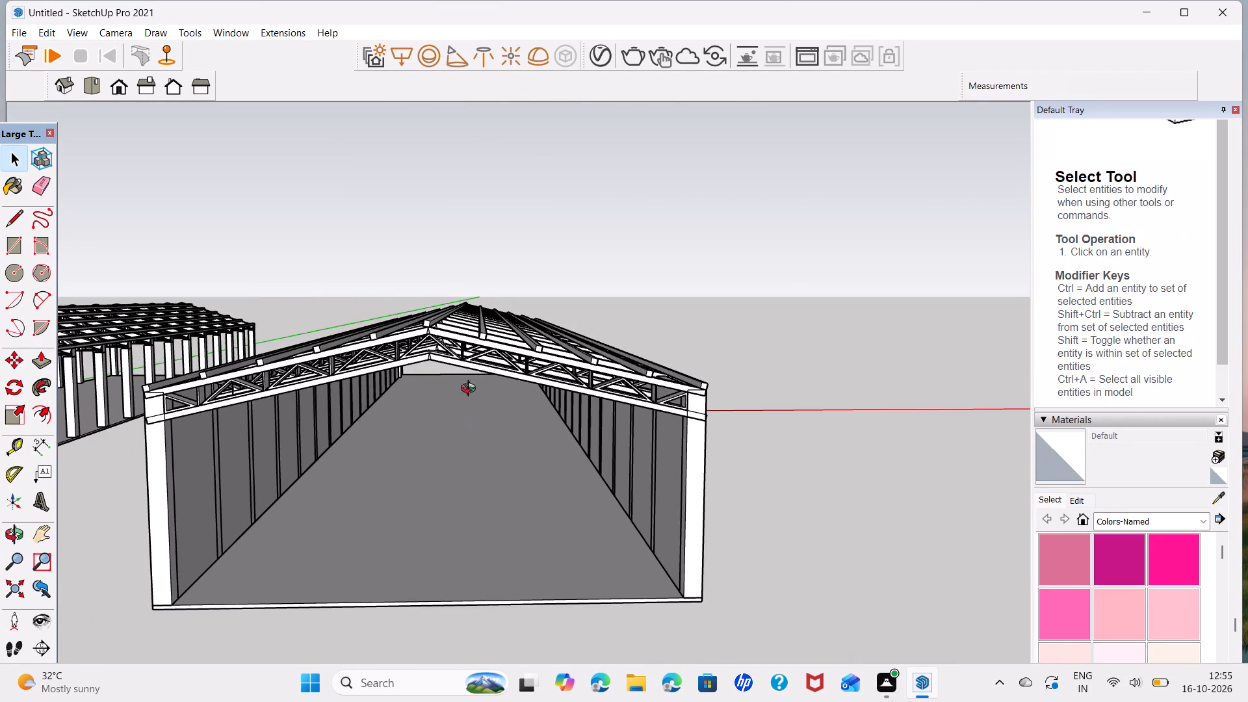
{"action": "middle_click_drag", "start_coordinate": [471, 390], "coordinate": [493, 389]}
{"action": "scroll", "coordinate": [478, 376], "scroll_direction": "down", "scroll_amount": 4}
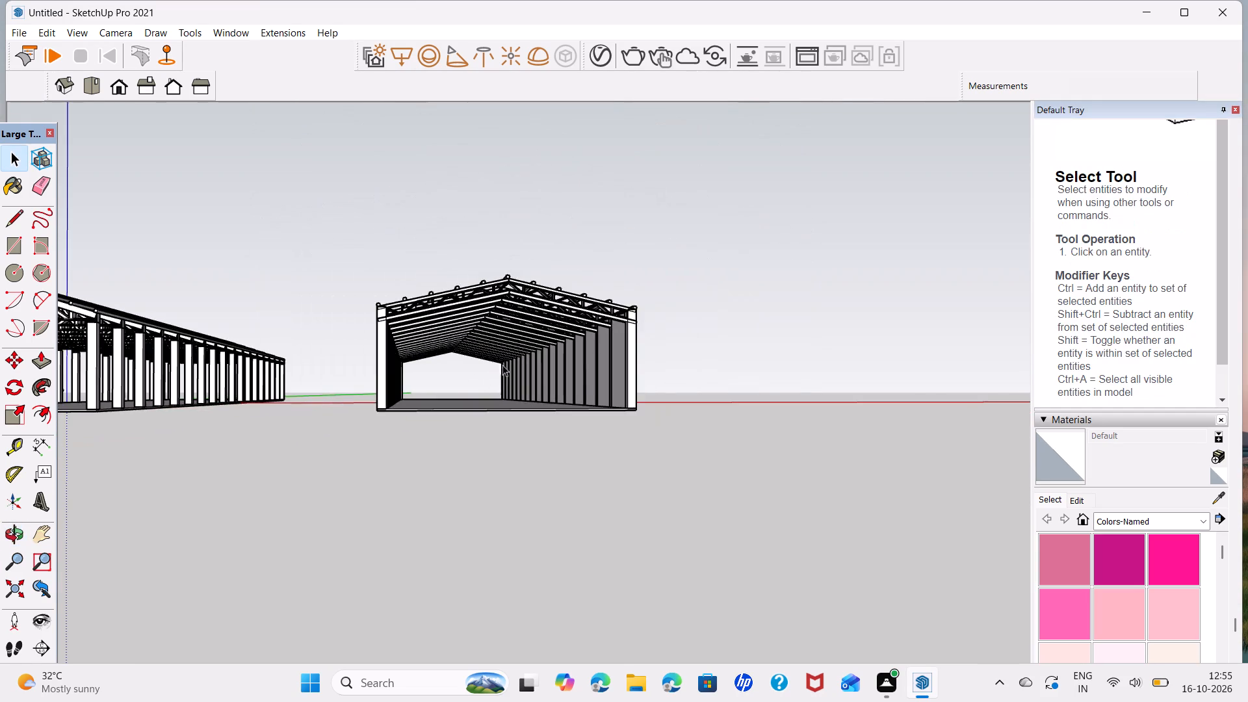
{"action": "middle_click_drag", "start_coordinate": [508, 352], "coordinate": [487, 438]}
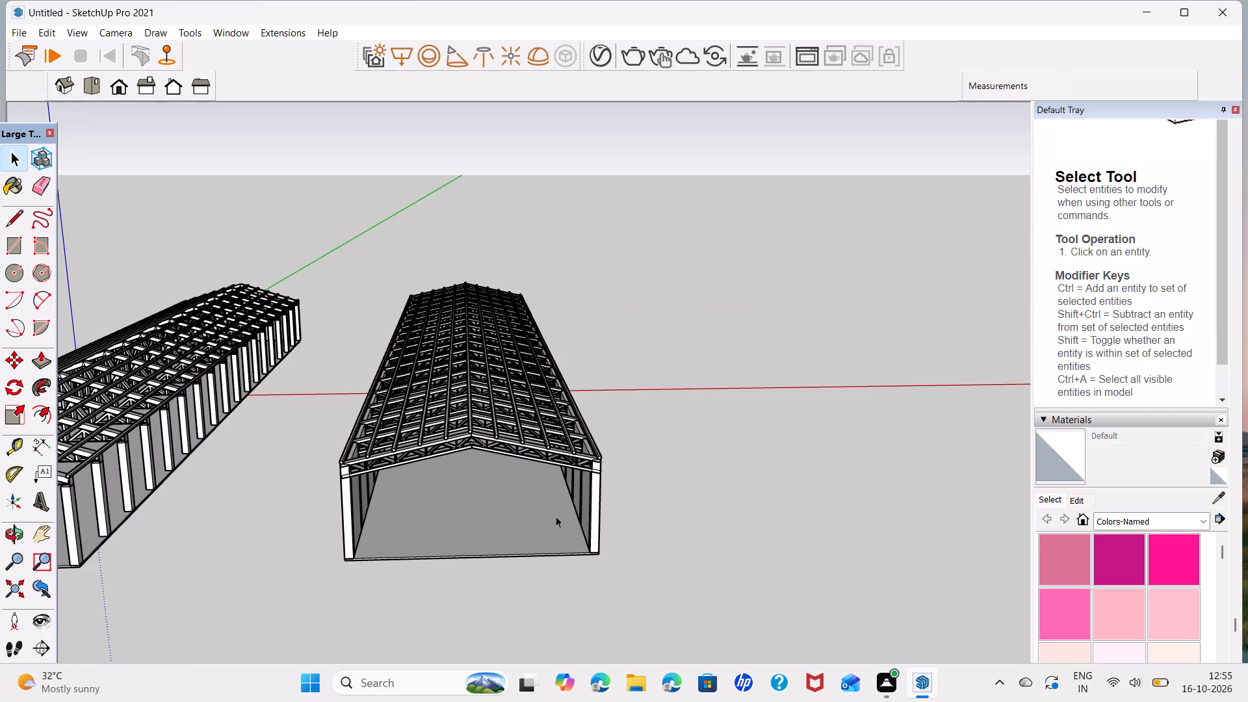
{"action": "middle_click_drag", "start_coordinate": [556, 516], "coordinate": [496, 503]}
{"action": "middle_click_drag", "start_coordinate": [554, 415], "coordinate": [785, 378]}
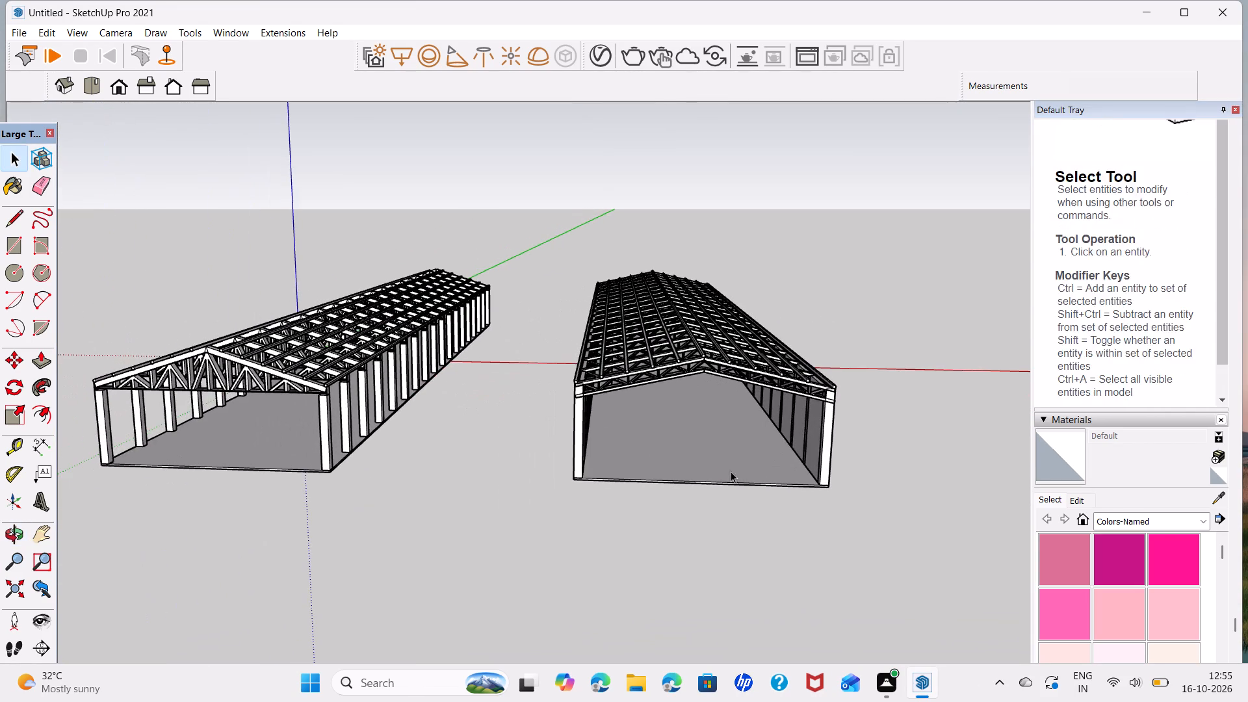
Select the entire panelled building and copy it along the red axis from its front bottom corner, leaving an open gap beside the original.
{"action": "middle_click_drag", "start_coordinate": [731, 471], "coordinate": [691, 547]}
{"action": "scroll", "coordinate": [733, 512], "scroll_direction": "down", "scroll_amount": 6}
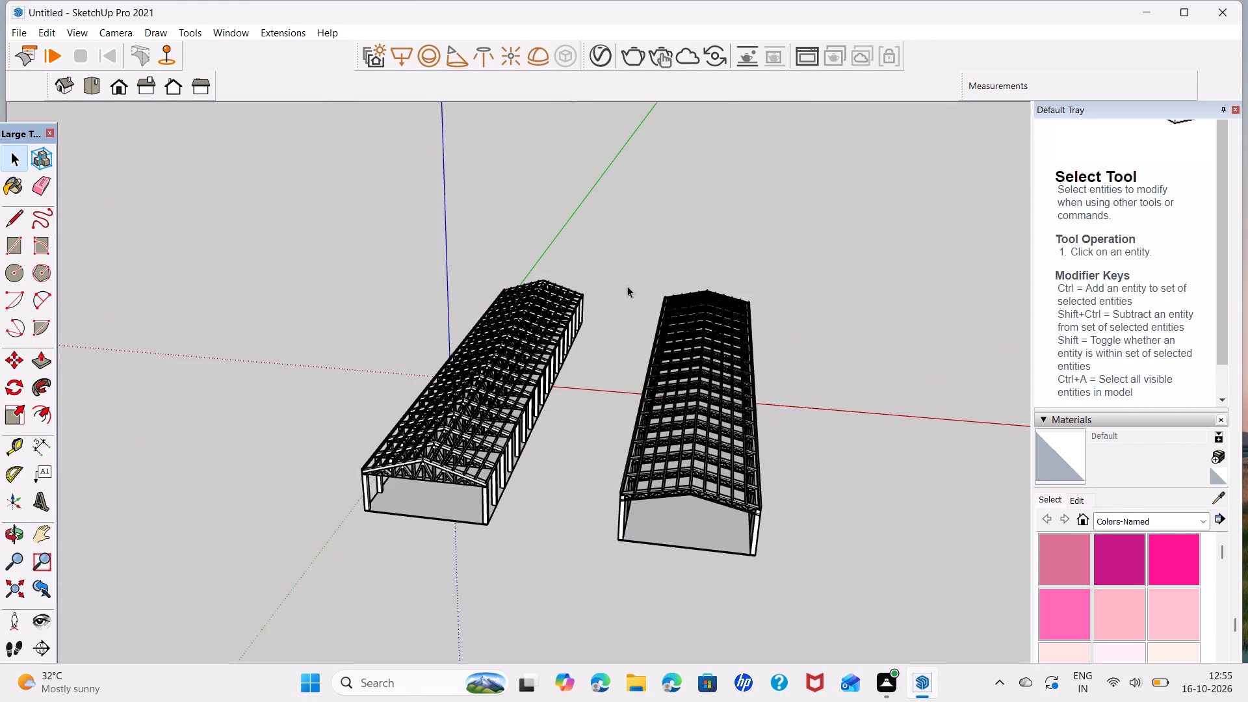
{"action": "left_click_drag", "start_coordinate": [643, 261], "coordinate": [814, 508]}
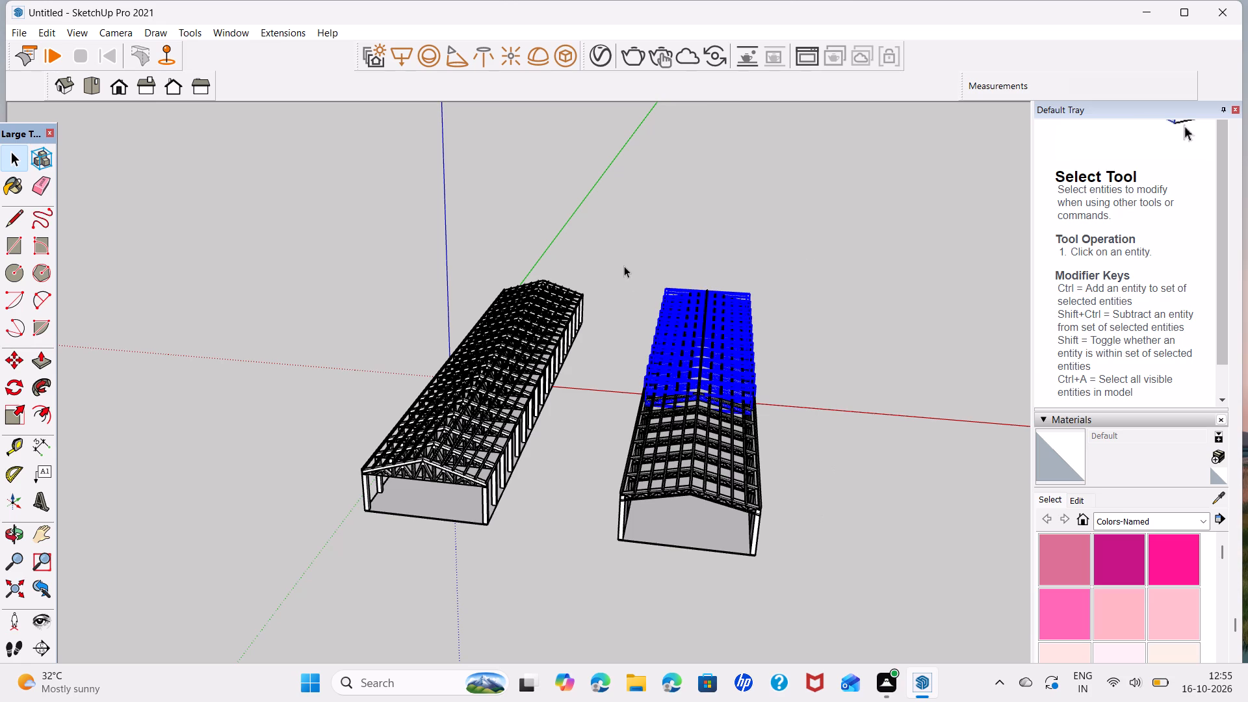
{"action": "left_click_drag", "start_coordinate": [624, 266], "coordinate": [839, 576]}
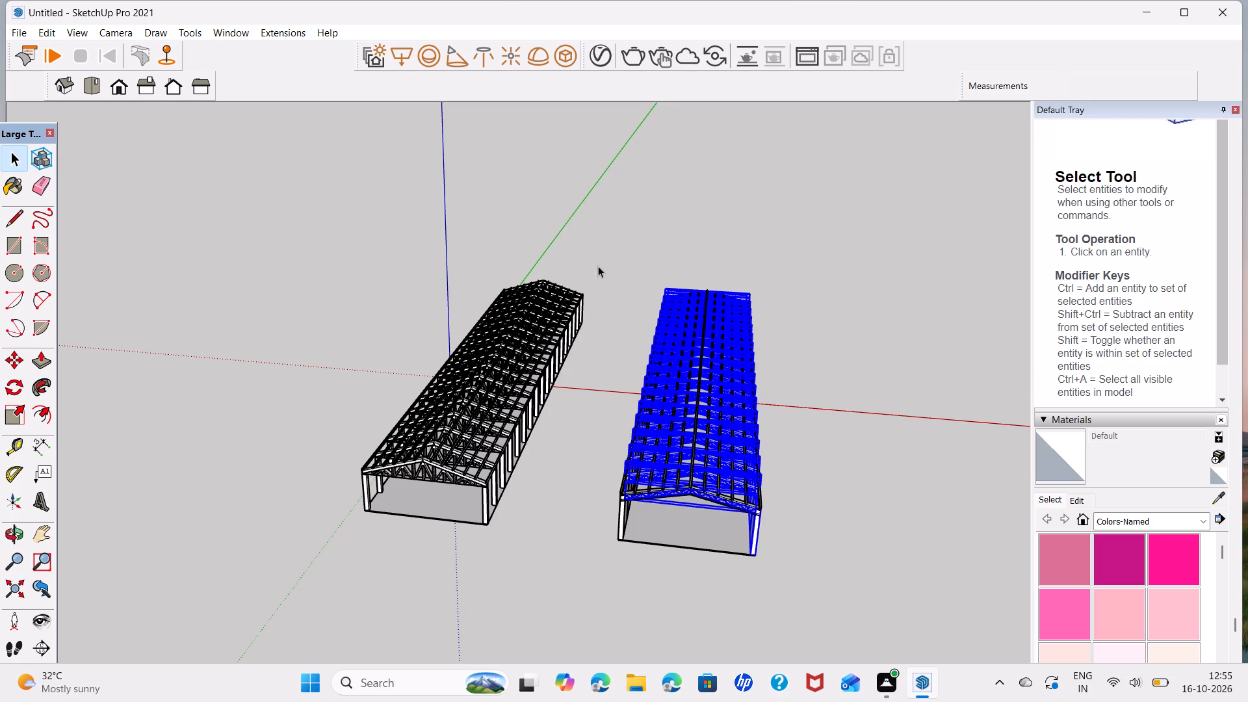
{"action": "left_click_drag", "start_coordinate": [603, 244], "coordinate": [890, 588]}
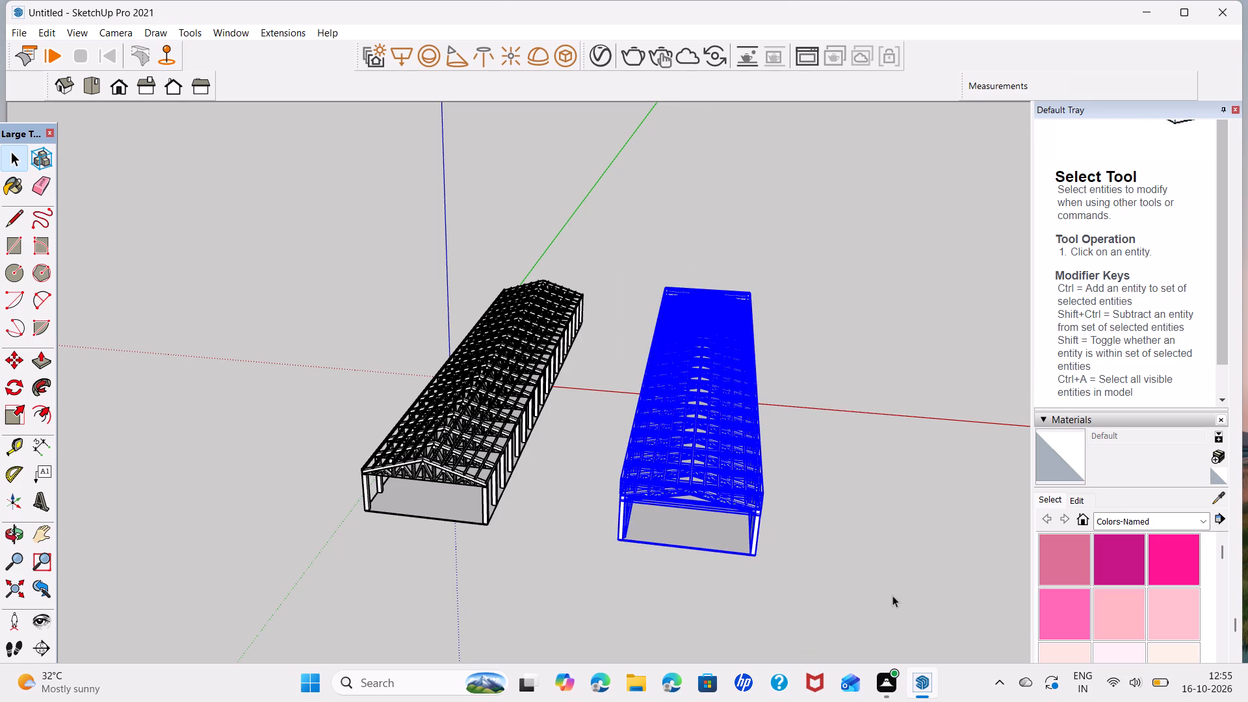
{"action": "key", "text": "m"}
{"action": "scroll", "coordinate": [738, 514], "scroll_direction": "up", "scroll_amount": 1}
{"action": "middle_click_drag", "start_coordinate": [738, 514], "coordinate": [731, 322]}
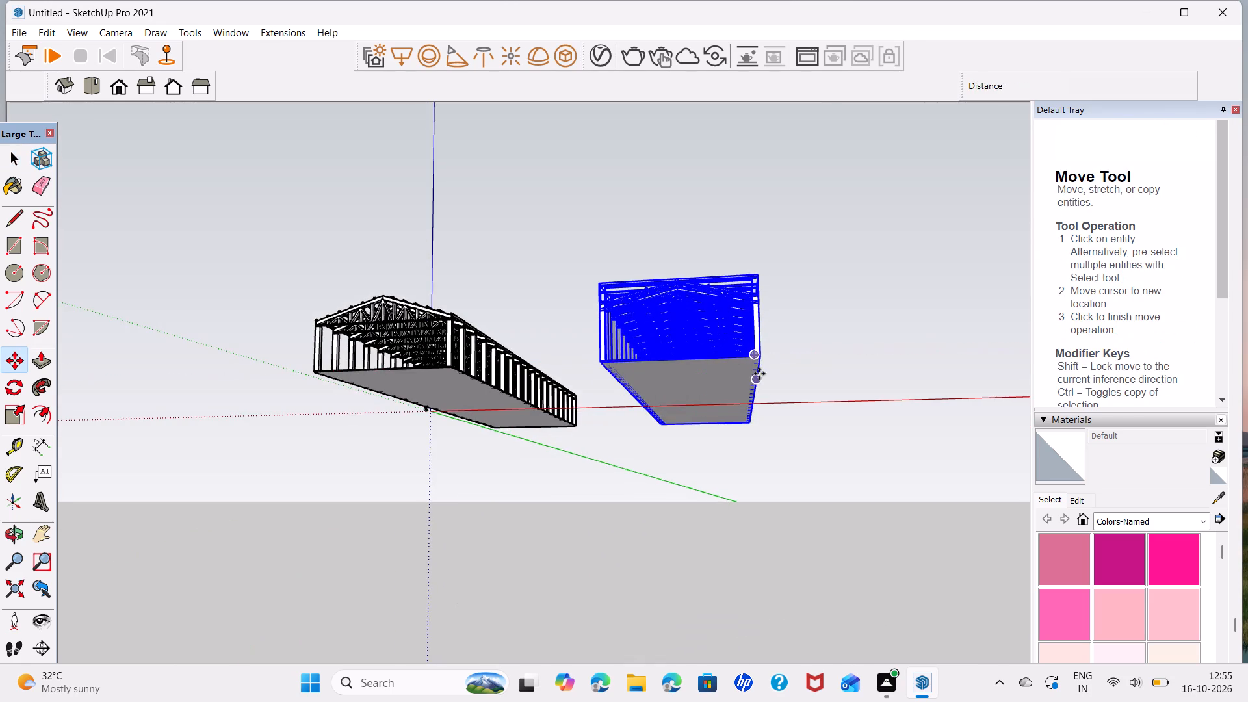
{"action": "scroll", "coordinate": [760, 354], "scroll_direction": "up", "scroll_amount": 5}
{"action": "middle_click_drag", "start_coordinate": [753, 365], "coordinate": [772, 441]}
{"action": "scroll", "coordinate": [785, 460], "scroll_direction": "up", "scroll_amount": 6}
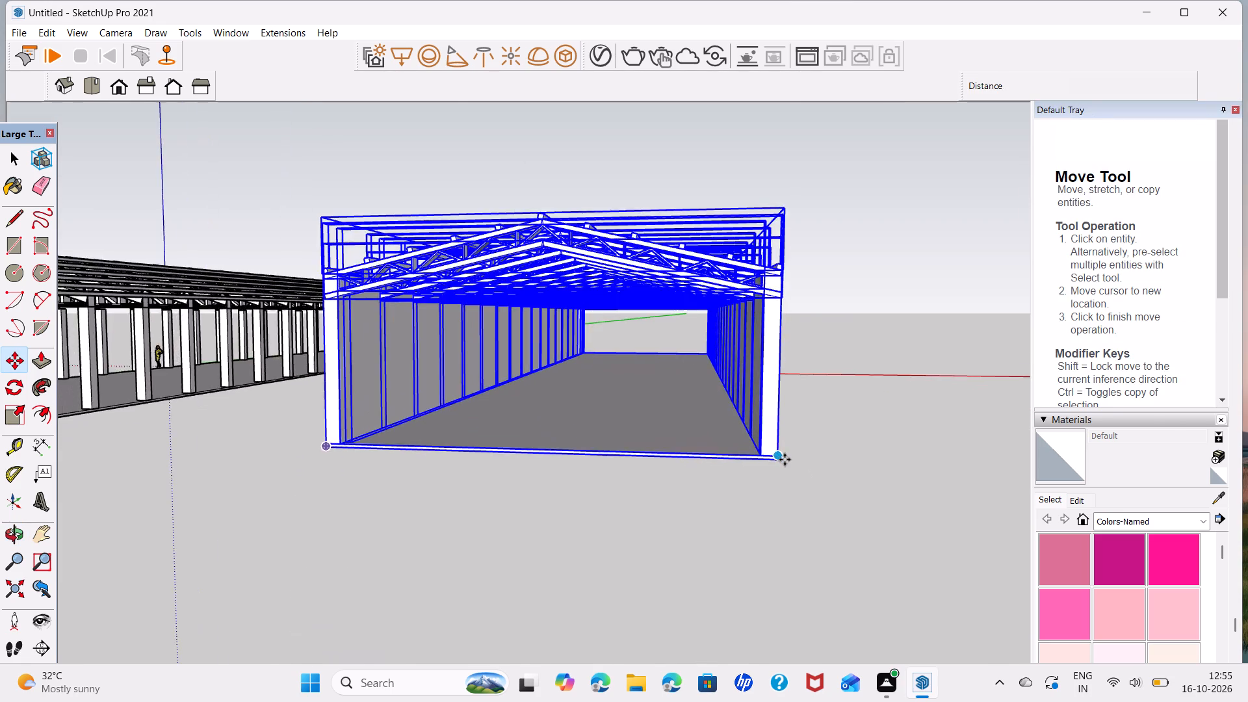
{"action": "scroll", "coordinate": [785, 460], "scroll_direction": "up", "scroll_amount": 5}
{"action": "left_click", "coordinate": [772, 462]}
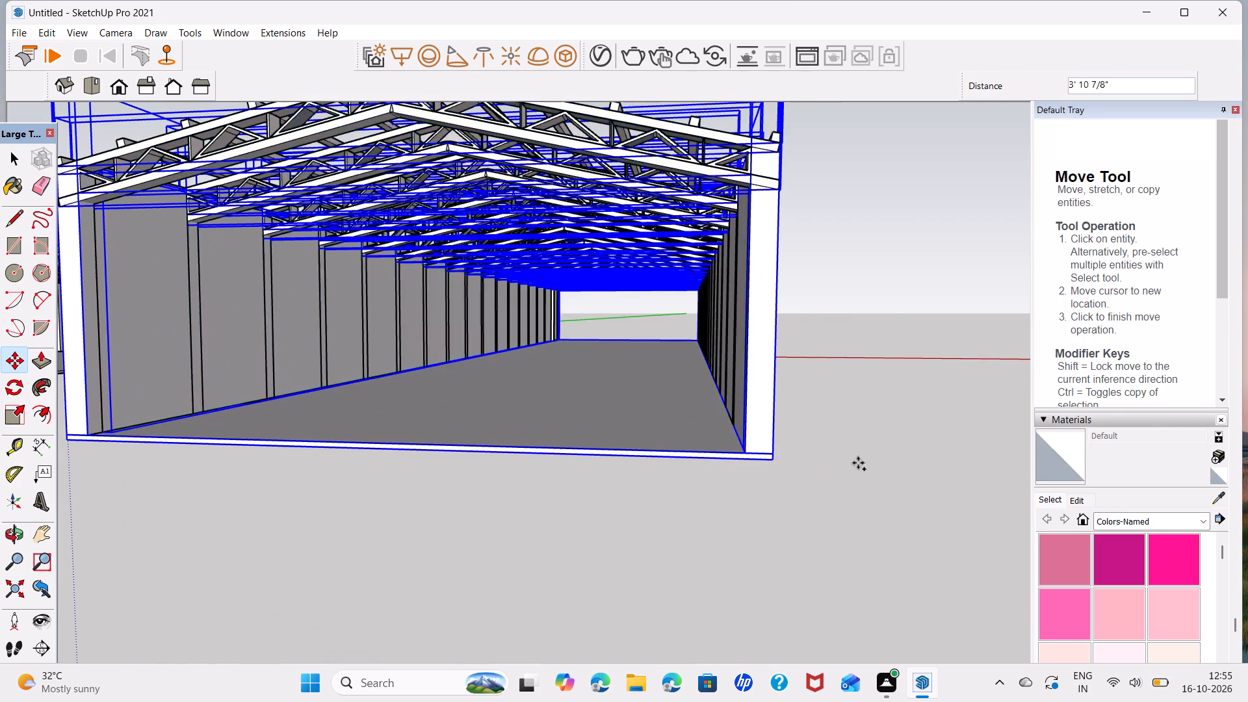
{"action": "scroll", "coordinate": [890, 470], "scroll_direction": "down", "scroll_amount": 14}
{"action": "middle_click_drag", "start_coordinate": [896, 470], "coordinate": [712, 438], "text": "shift"}
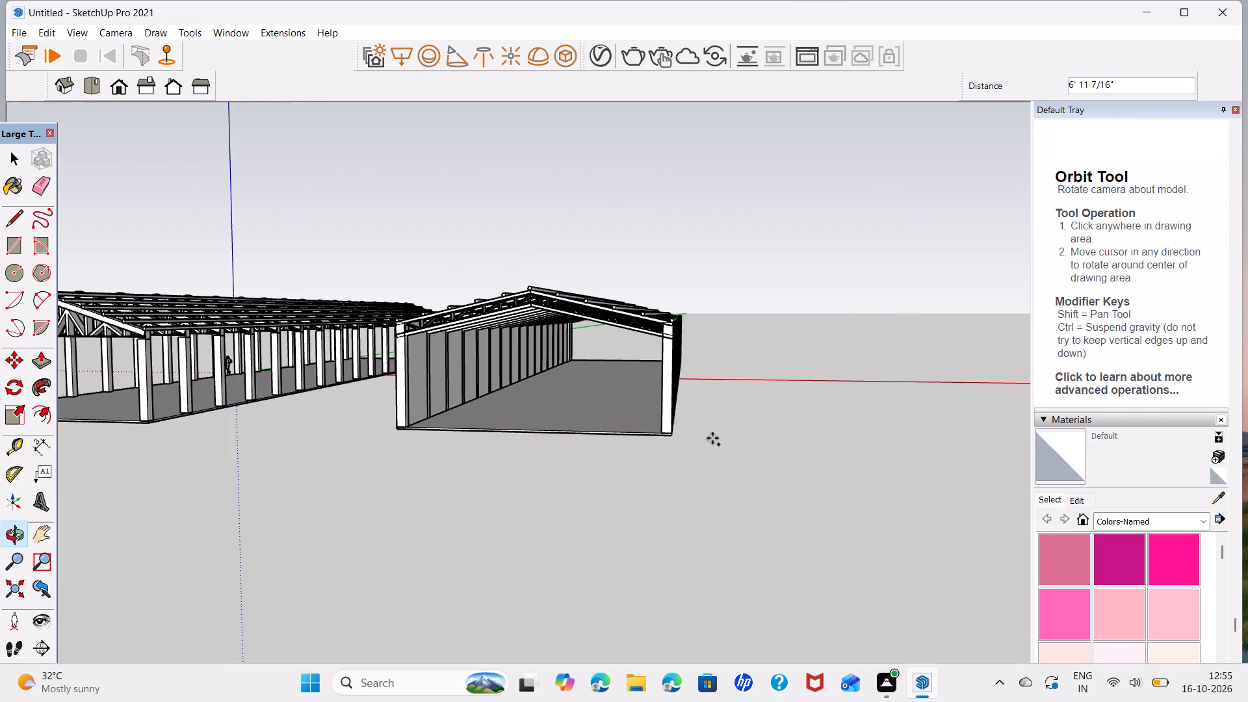
{"action": "middle_click_drag", "start_coordinate": [967, 444], "coordinate": [824, 448]}
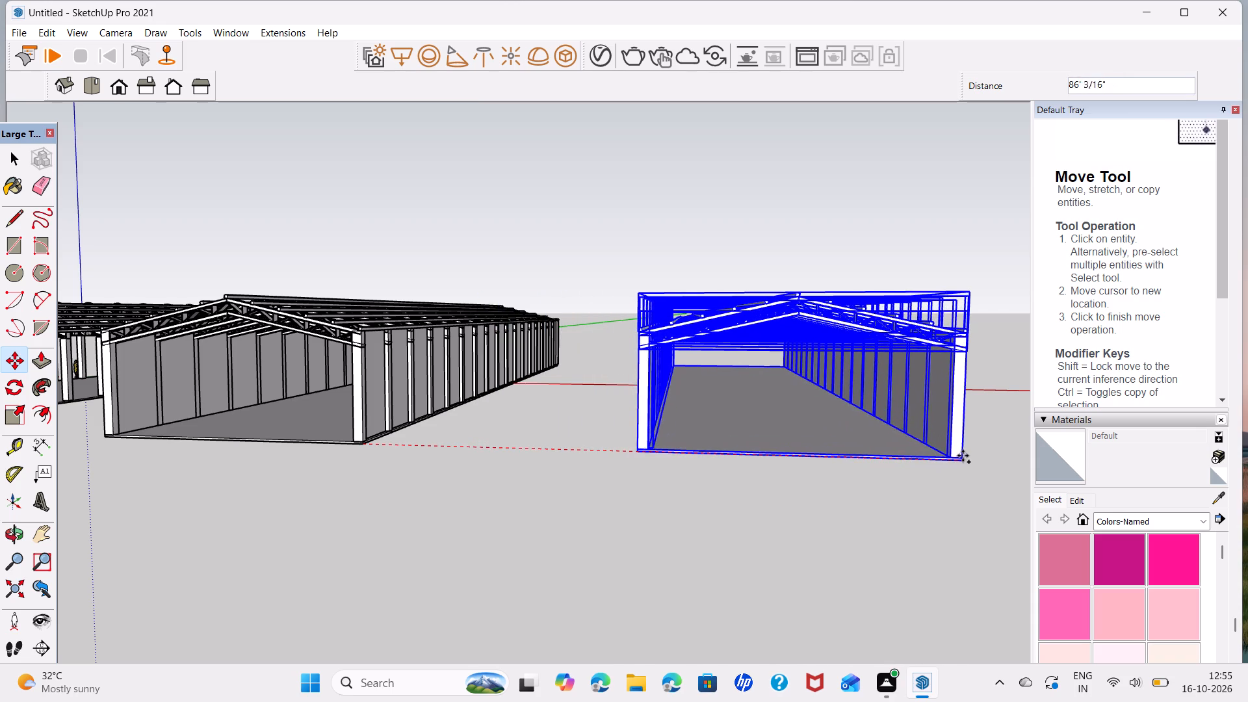
{"action": "left_click", "coordinate": [1004, 464]}
{"action": "key", "text": "space"}
{"action": "scroll", "coordinate": [515, 484], "scroll_direction": "down", "scroll_amount": 8}
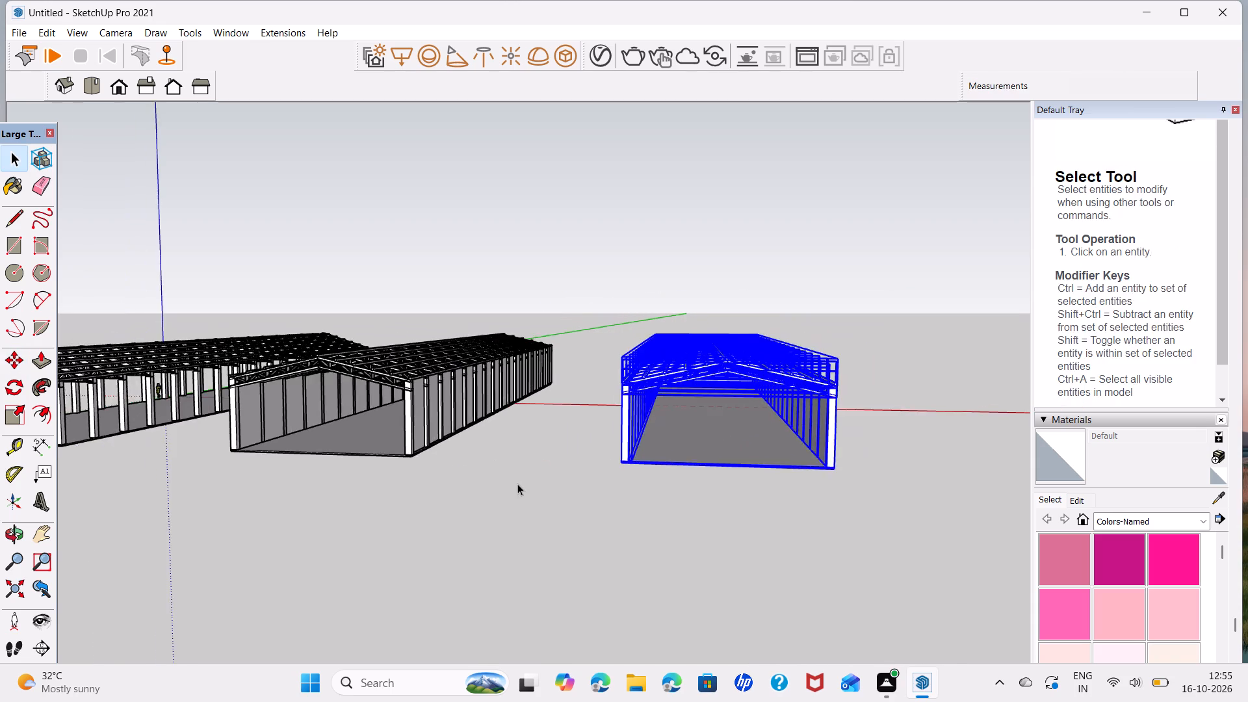
{"action": "middle_click_drag", "start_coordinate": [519, 486], "coordinate": [586, 529]}
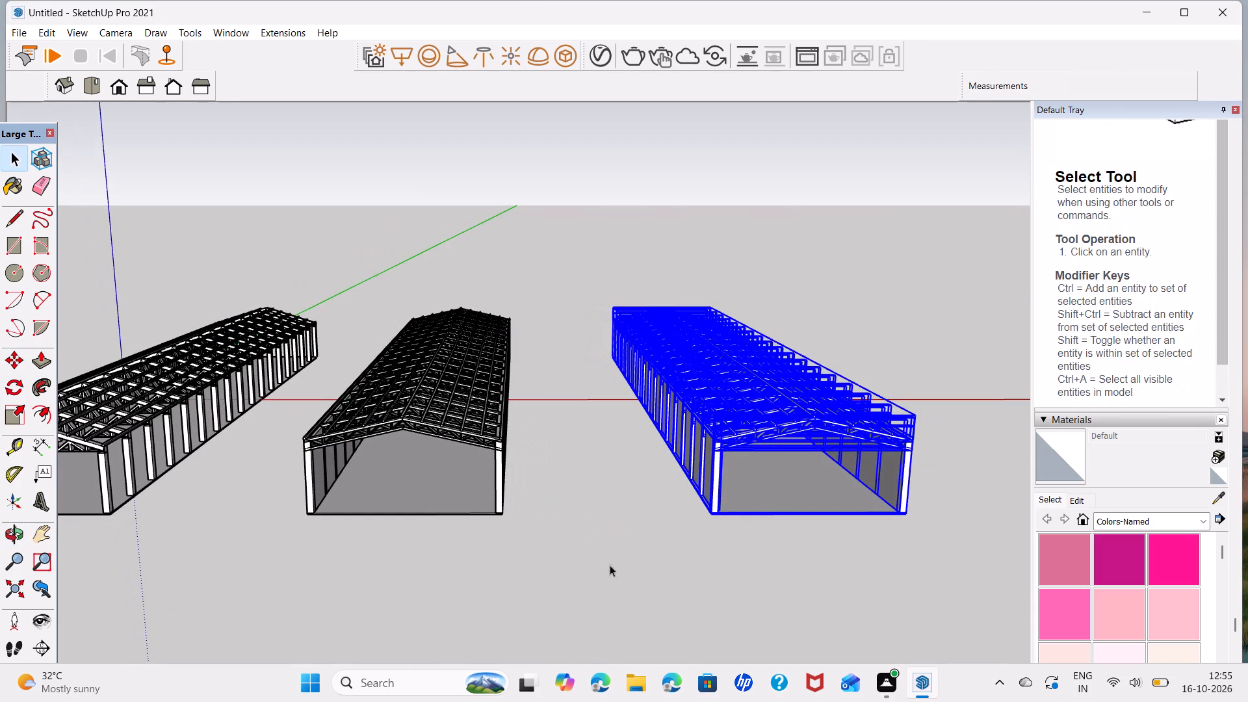
{"action": "key", "text": "space"}
{"action": "left_click", "coordinate": [652, 584]}
Examine the row of three buildings from above, and the spacing and front ends of the two panelled ones.
{"action": "scroll", "coordinate": [621, 534], "scroll_direction": "down", "scroll_amount": 5}
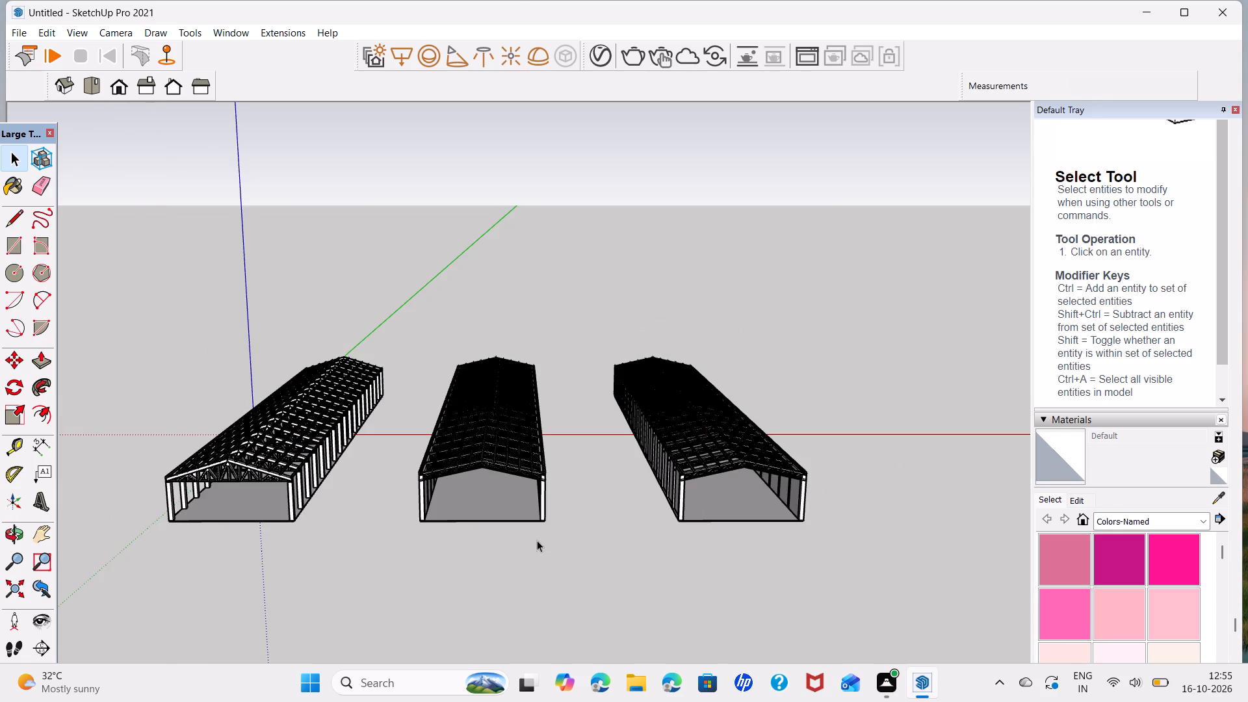
{"action": "middle_click_drag", "start_coordinate": [537, 540], "coordinate": [393, 625]}
{"action": "scroll", "coordinate": [580, 524], "scroll_direction": "down", "scroll_amount": 3}
{"action": "middle_click_drag", "start_coordinate": [607, 507], "coordinate": [521, 592]}
{"action": "middle_click_drag", "start_coordinate": [738, 524], "coordinate": [641, 556]}
{"action": "scroll", "coordinate": [735, 523], "scroll_direction": "down", "scroll_amount": 1}
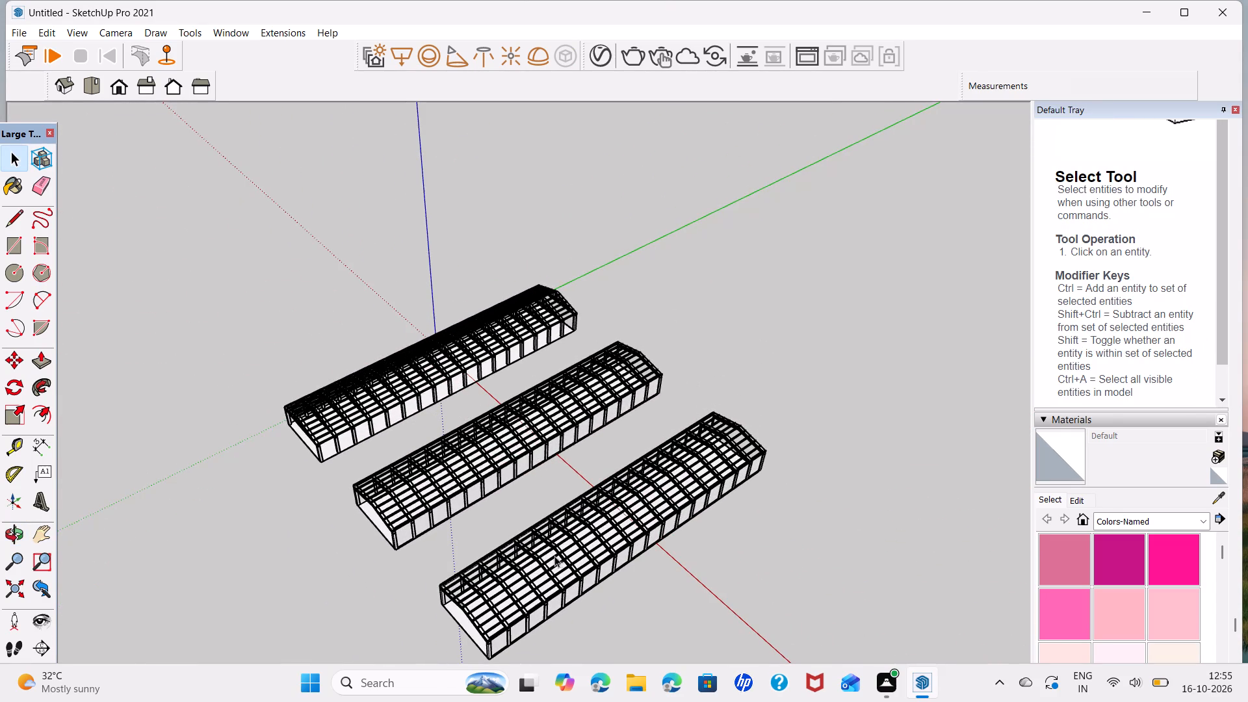
{"action": "middle_click_drag", "start_coordinate": [531, 557], "coordinate": [647, 463]}
{"action": "scroll", "coordinate": [606, 502], "scroll_direction": "up", "scroll_amount": 2}
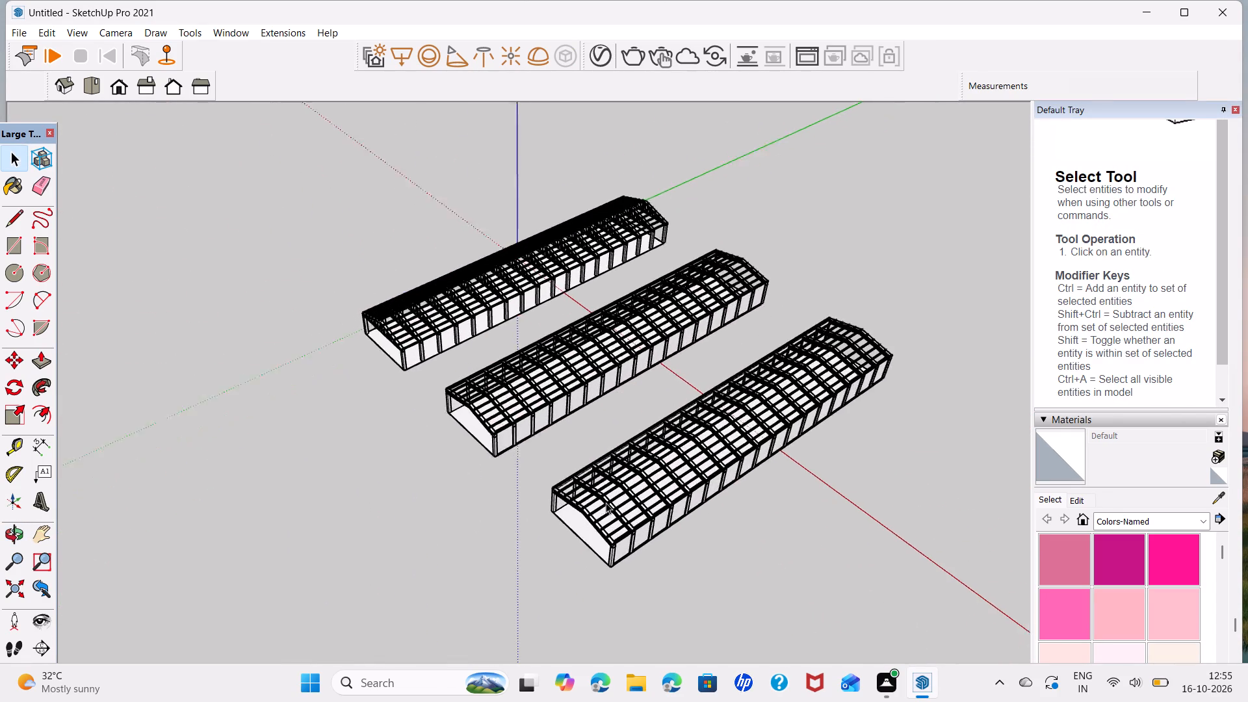
{"action": "scroll", "coordinate": [606, 502], "scroll_direction": "up", "scroll_amount": 4}
{"action": "middle_click_drag", "start_coordinate": [588, 538], "coordinate": [733, 486]}
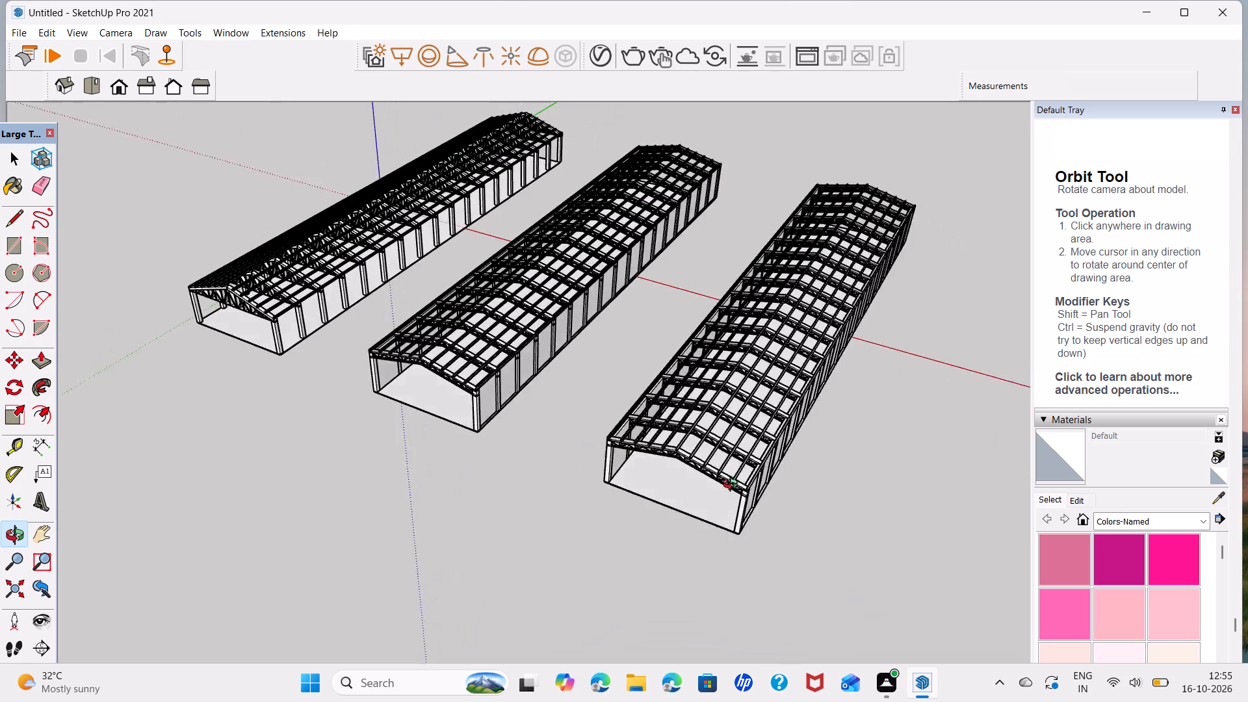
{"action": "middle_click_drag", "start_coordinate": [733, 486], "coordinate": [829, 454]}
{"action": "scroll", "coordinate": [692, 417], "scroll_direction": "up", "scroll_amount": 5}
{"action": "middle_click_drag", "start_coordinate": [663, 427], "coordinate": [684, 448]}
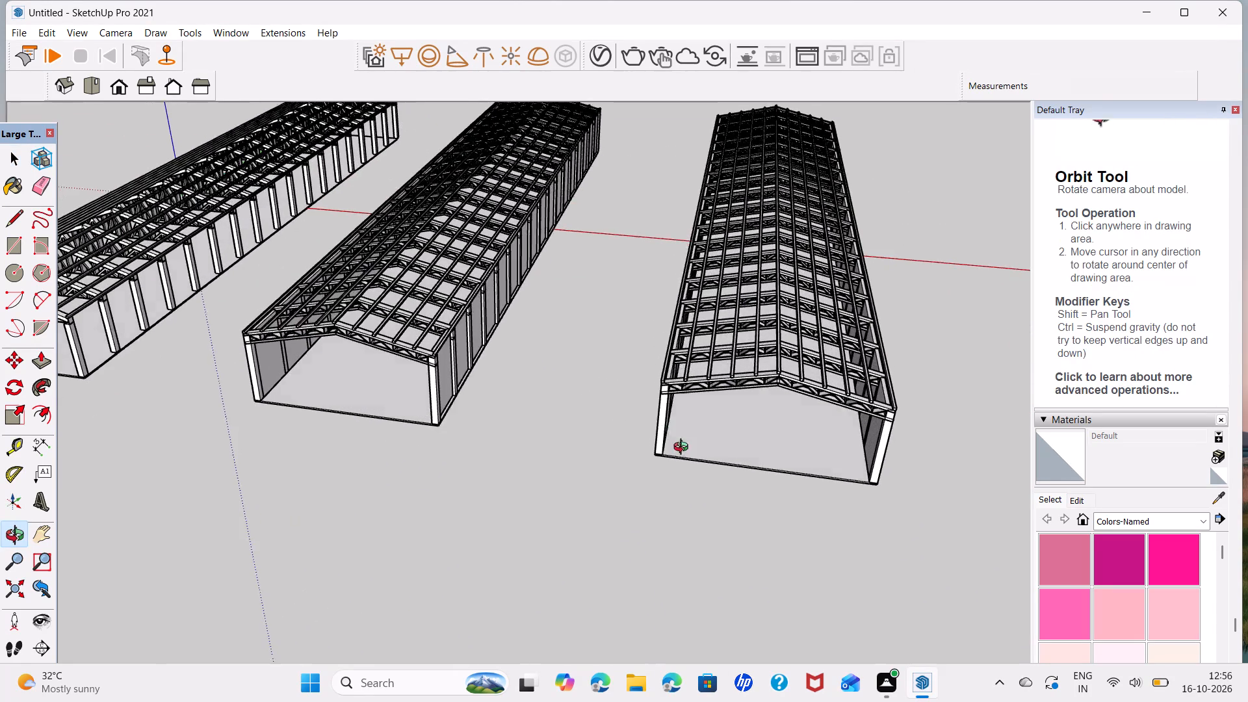
{"action": "middle_click_drag", "start_coordinate": [684, 448], "coordinate": [757, 469]}
{"action": "scroll", "coordinate": [746, 443], "scroll_direction": "up", "scroll_amount": 5}
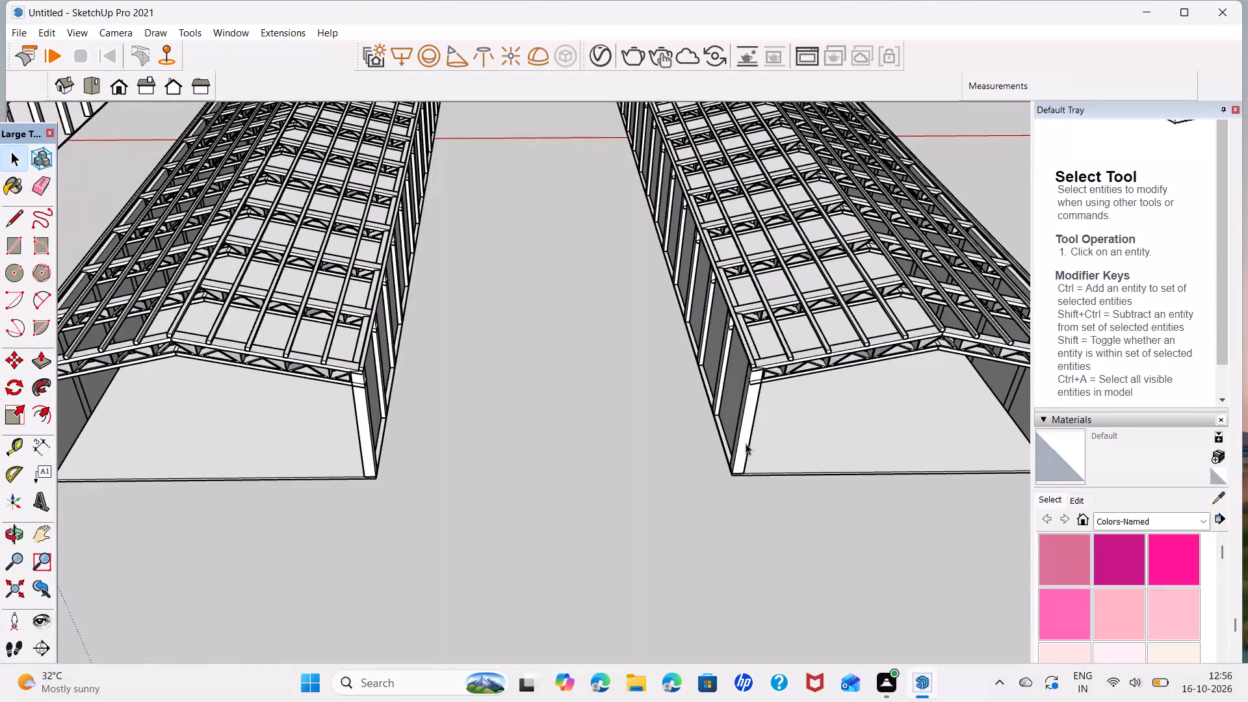
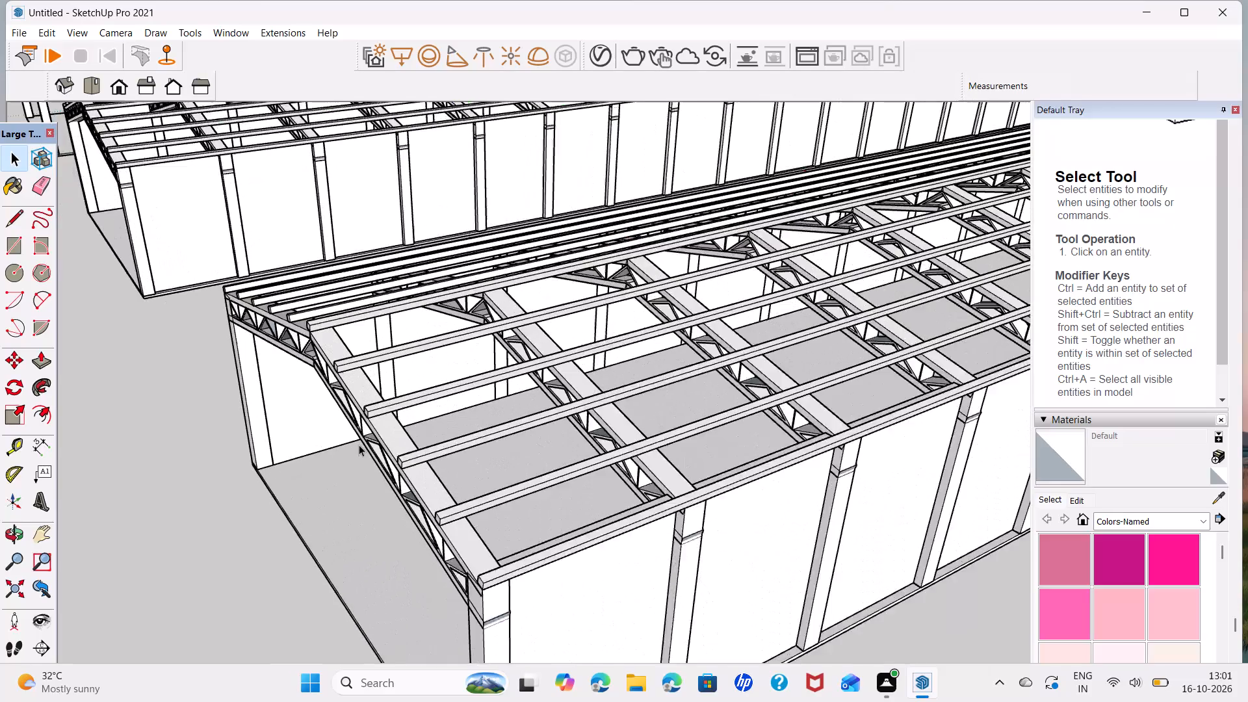
Draw lines on the copied panelled building from the ridge end down to the eave corner and along the full eave.
{"action": "middle_click_drag", "start_coordinate": [365, 465], "coordinate": [402, 424]}
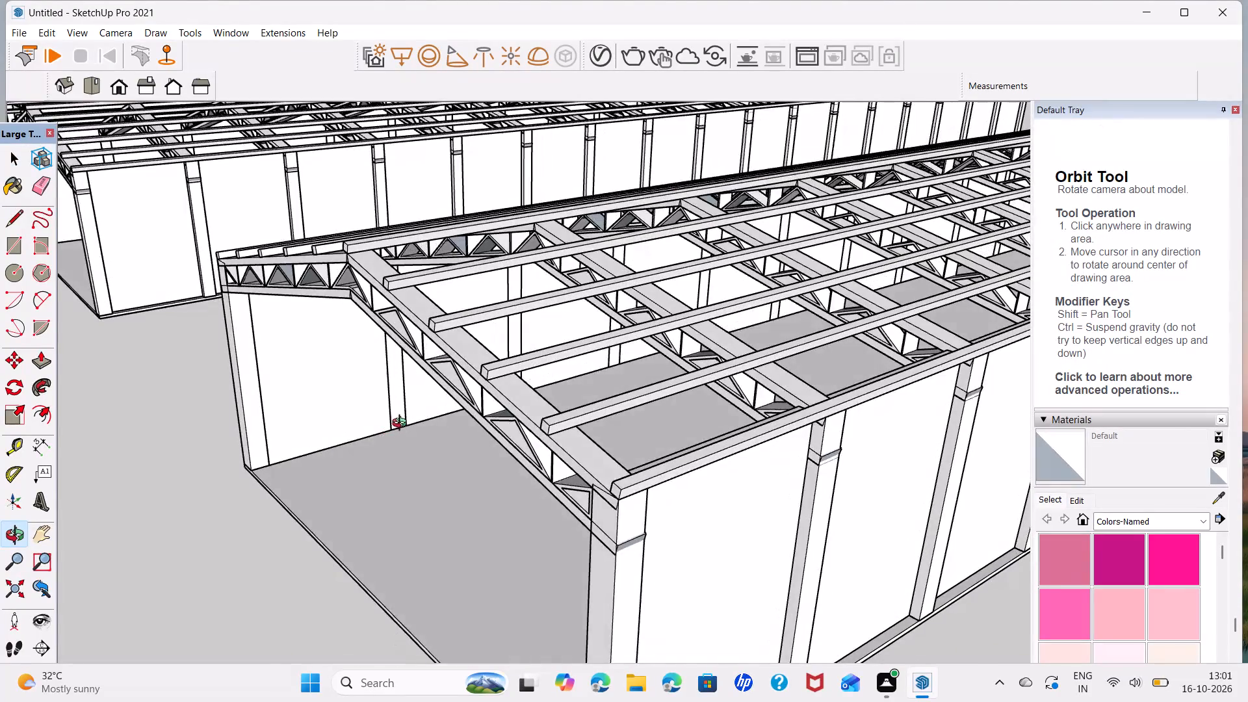
{"action": "middle_click_drag", "start_coordinate": [402, 424], "coordinate": [433, 421]}
{"action": "scroll", "coordinate": [423, 231], "scroll_direction": "up", "scroll_amount": 2}
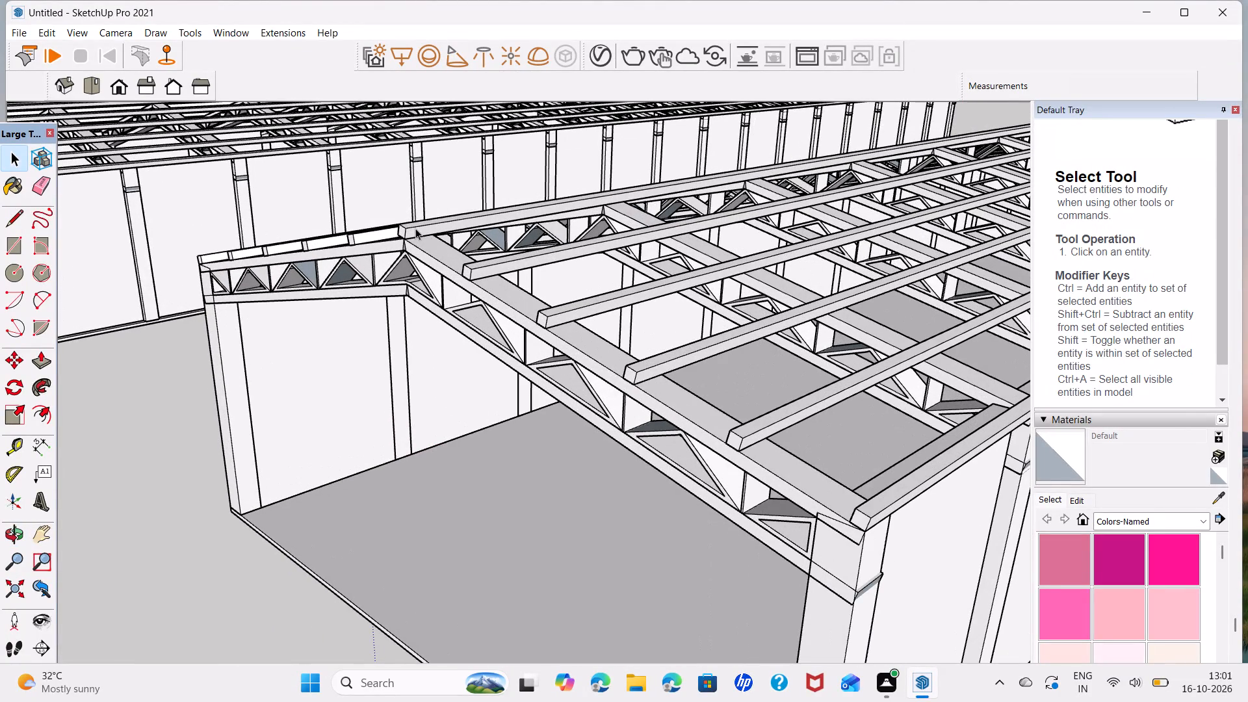
{"action": "key", "text": "l"}
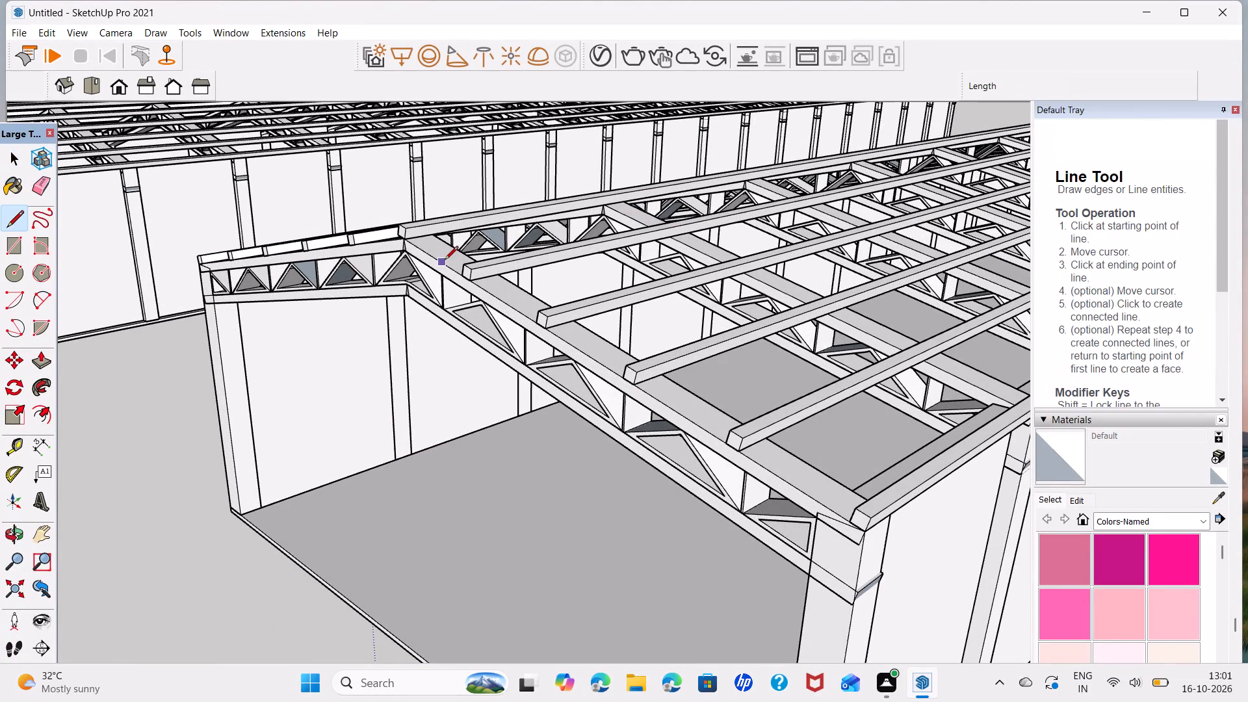
{"action": "left_click", "coordinate": [406, 231]}
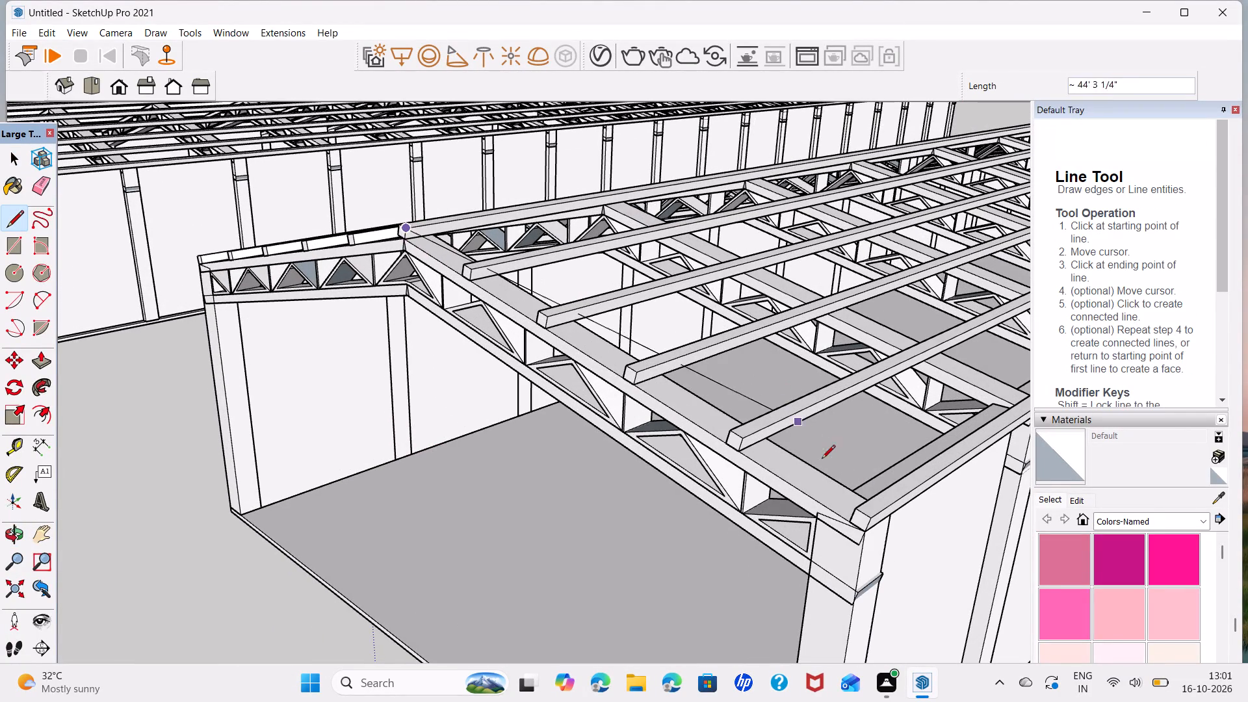
{"action": "left_click", "coordinate": [872, 521]}
{"action": "scroll", "coordinate": [949, 467], "scroll_direction": "down", "scroll_amount": 2}
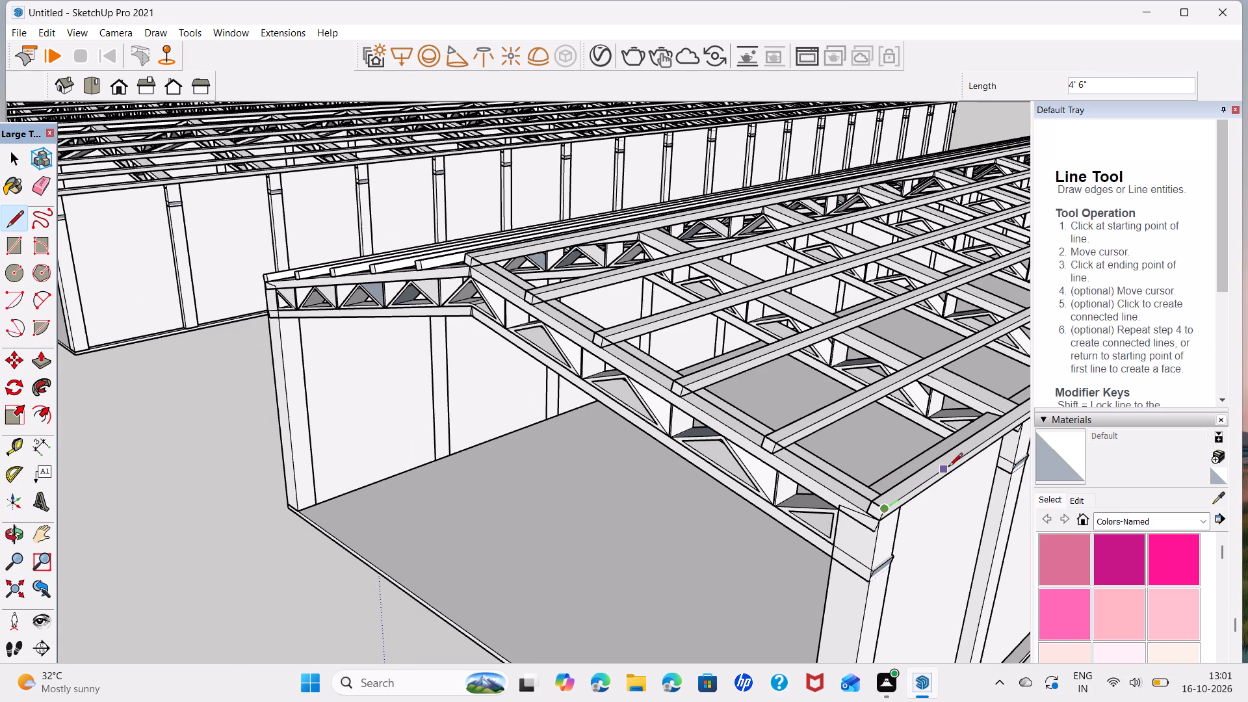
{"action": "middle_click_drag", "start_coordinate": [944, 463], "coordinate": [344, 621], "text": "shift"}
{"action": "middle_click_drag", "start_coordinate": [679, 443], "coordinate": [483, 588]}
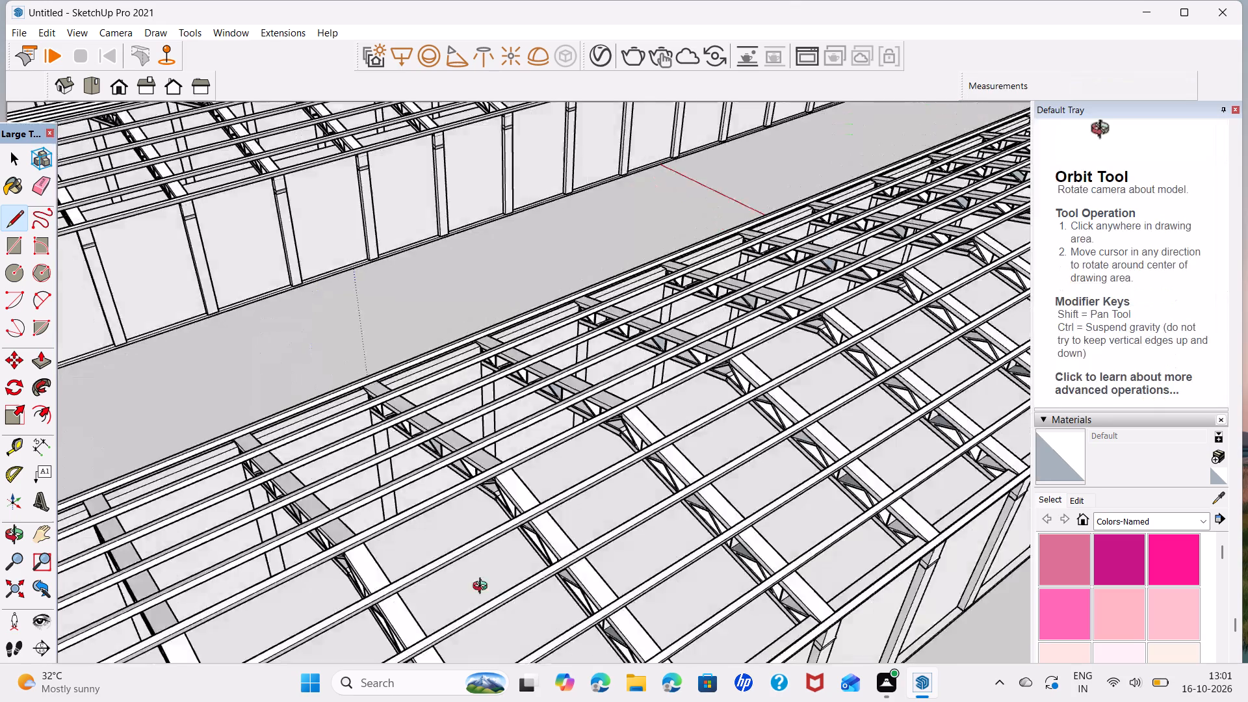
{"action": "middle_click_drag", "start_coordinate": [483, 588], "coordinate": [216, 599]}
{"action": "middle_click_drag", "start_coordinate": [464, 584], "coordinate": [641, 487]}
{"action": "scroll", "coordinate": [652, 496], "scroll_direction": "down", "scroll_amount": 8}
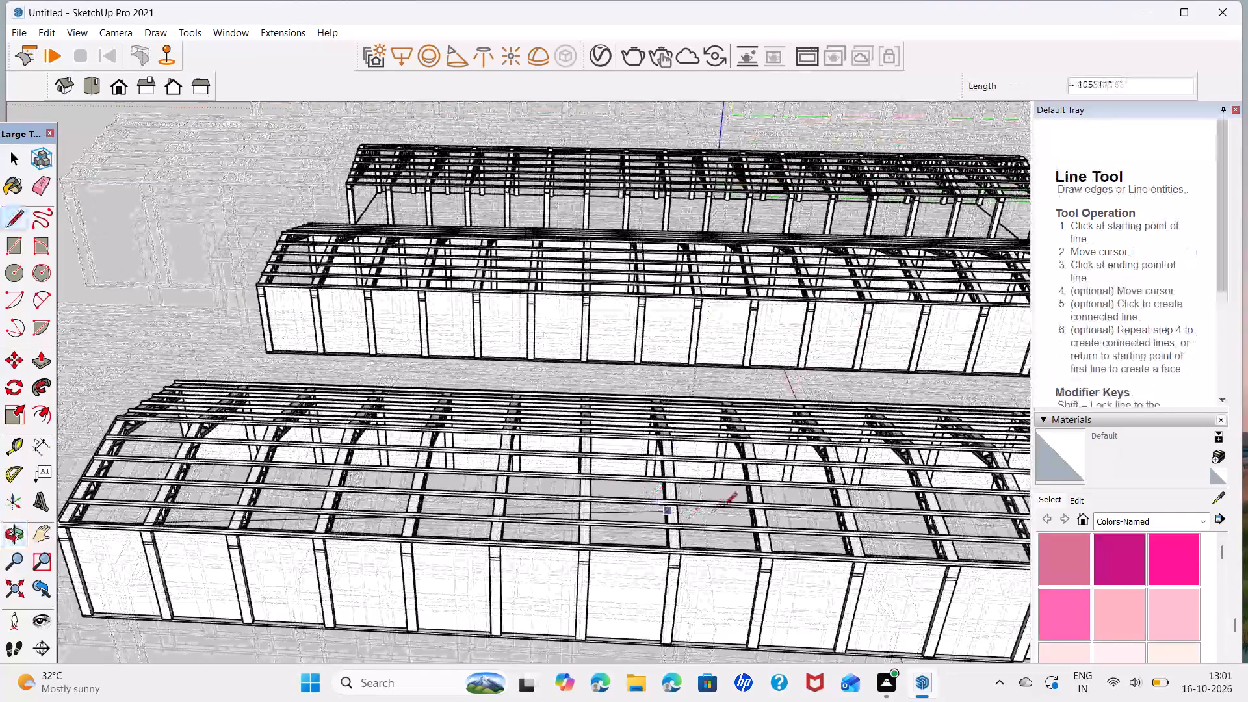
{"action": "middle_click_drag", "start_coordinate": [726, 505], "coordinate": [97, 492], "text": "shift"}
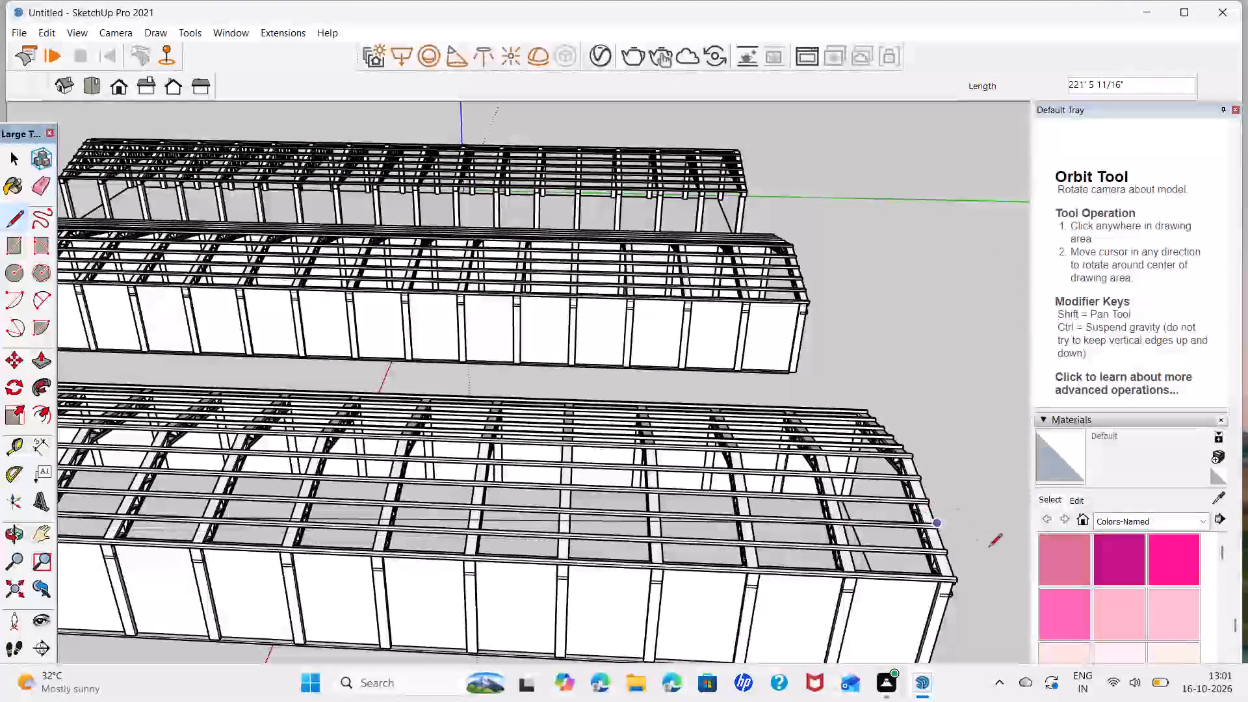
{"action": "scroll", "coordinate": [979, 568], "scroll_direction": "up", "scroll_amount": 7}
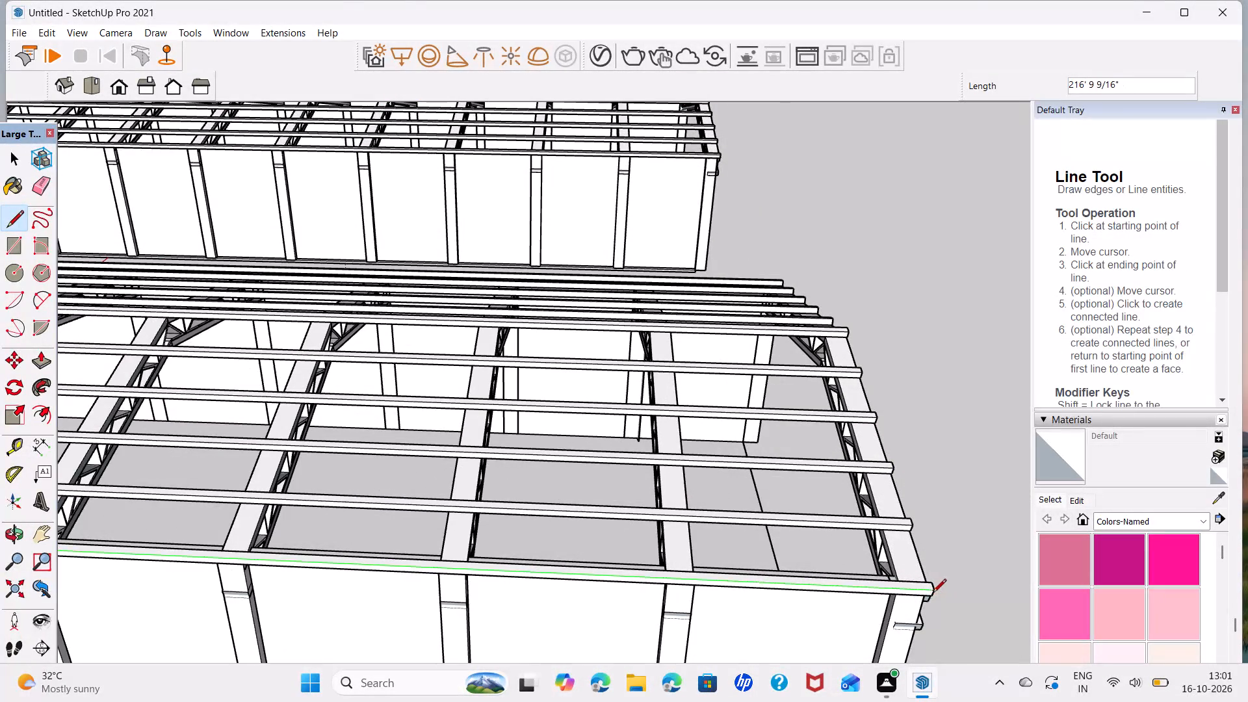
{"action": "left_click", "coordinate": [933, 593]}
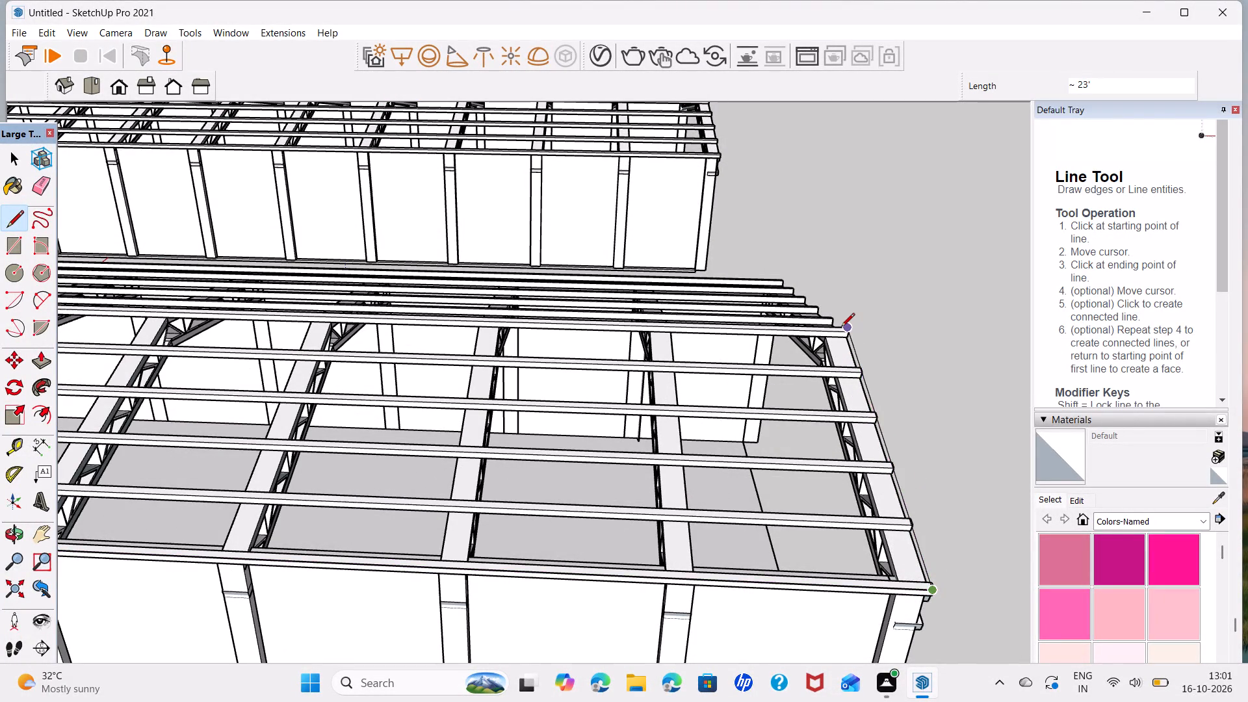
Close the roof face on this slope with the far end edge up to the ridge and a ridge line about 217' long.
{"action": "scroll", "coordinate": [841, 328], "scroll_direction": "up", "scroll_amount": 6}
{"action": "left_click", "coordinate": [853, 337]}
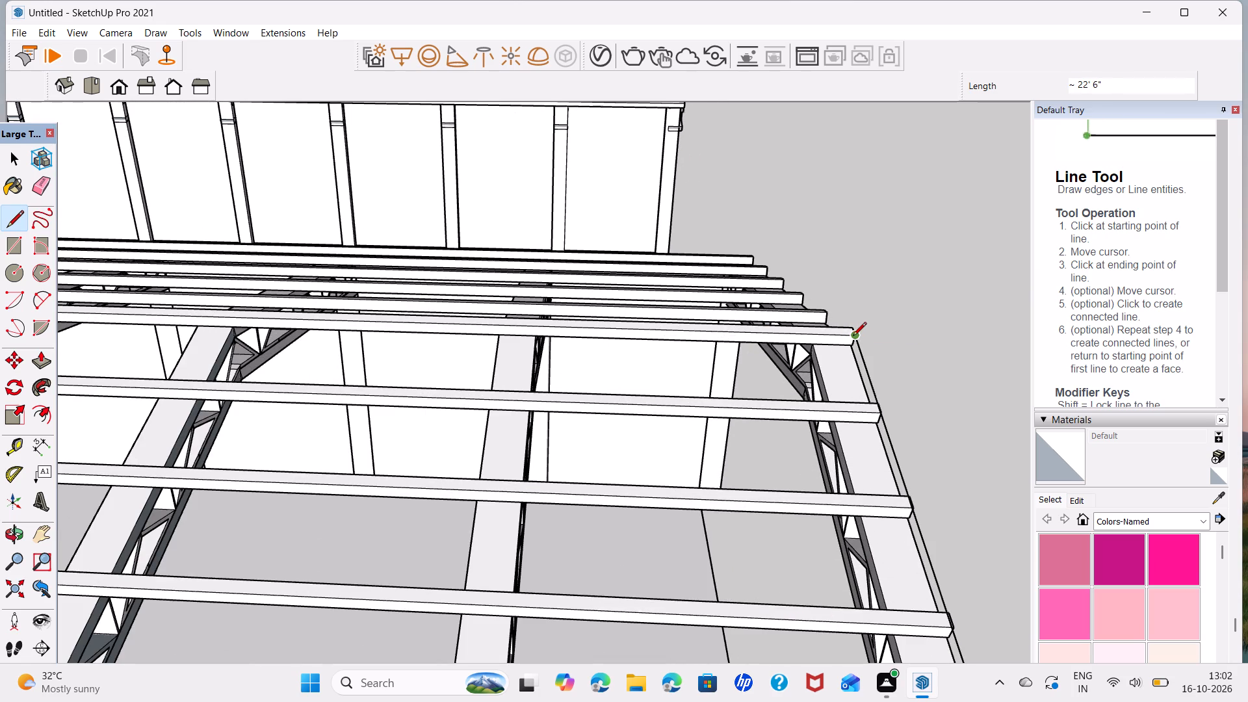
{"action": "scroll", "coordinate": [274, 315], "scroll_direction": "down", "scroll_amount": 13}
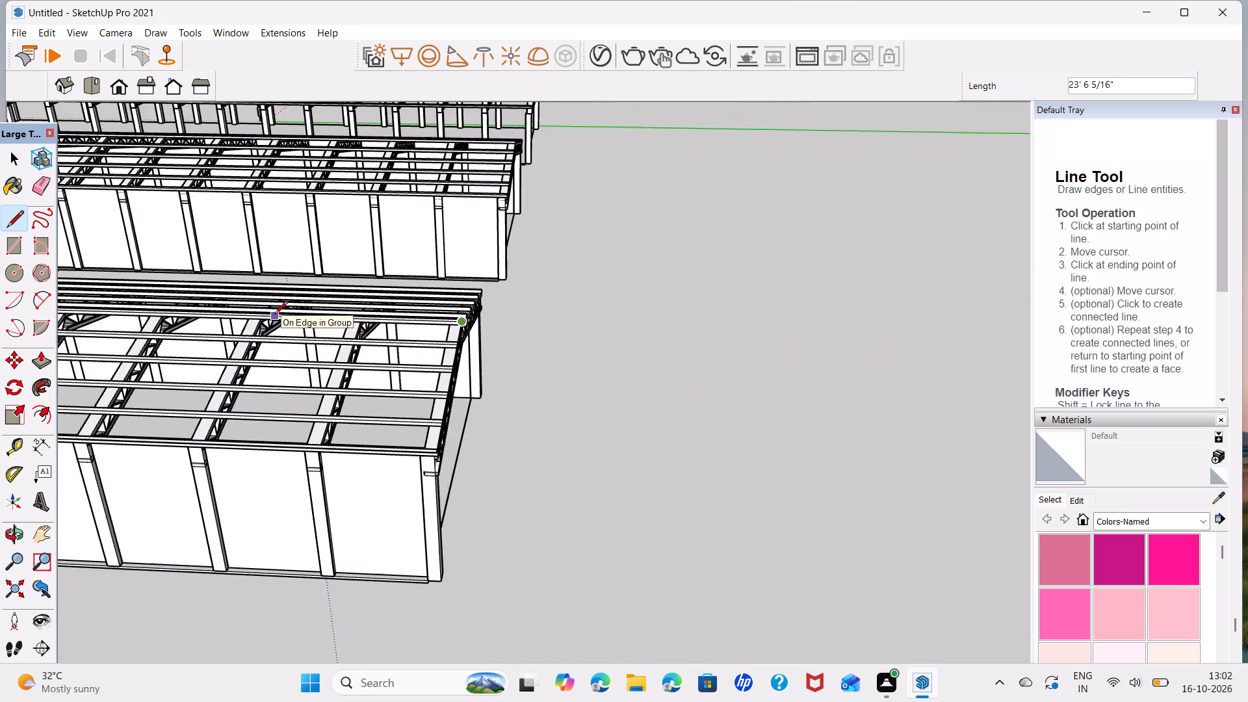
{"action": "middle_click_drag", "start_coordinate": [274, 315], "coordinate": [1157, 197], "text": "shift"}
{"action": "middle_click_drag", "start_coordinate": [28, 188], "coordinate": [131, 289], "text": "shift"}
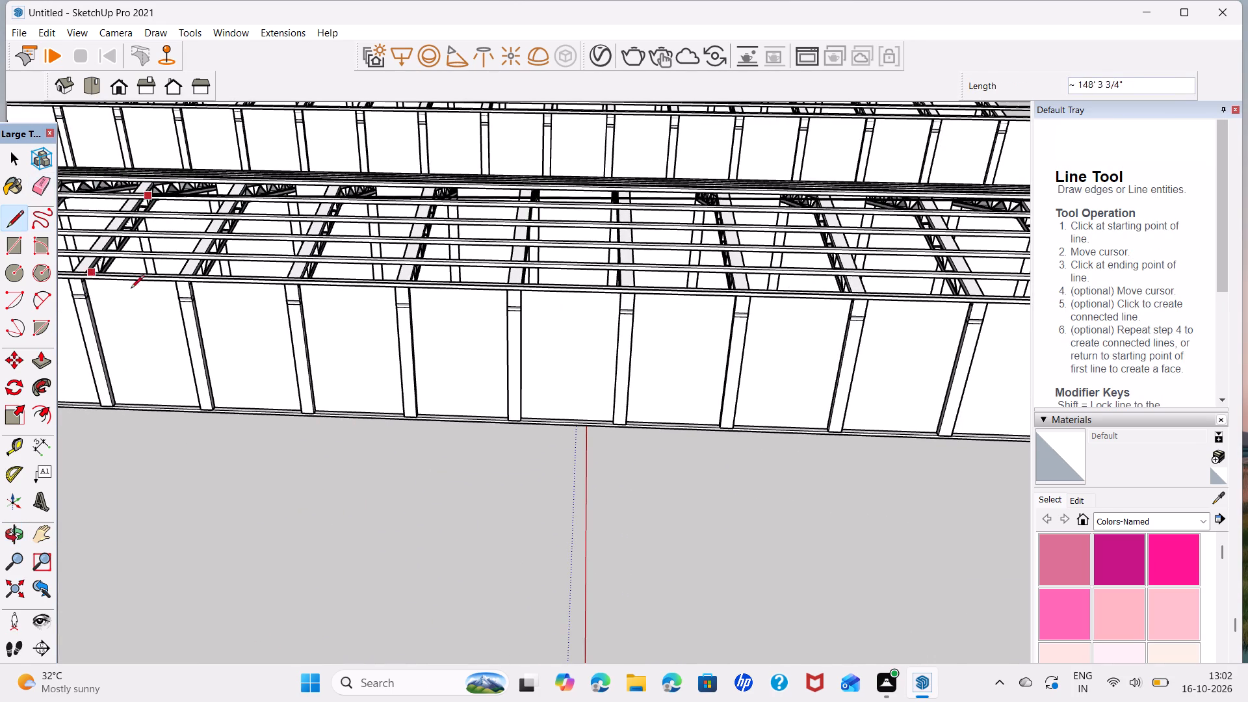
{"action": "middle_click_drag", "start_coordinate": [131, 289], "coordinate": [296, 339], "text": "shift"}
{"action": "middle_click_drag", "start_coordinate": [259, 281], "coordinate": [927, 584]}
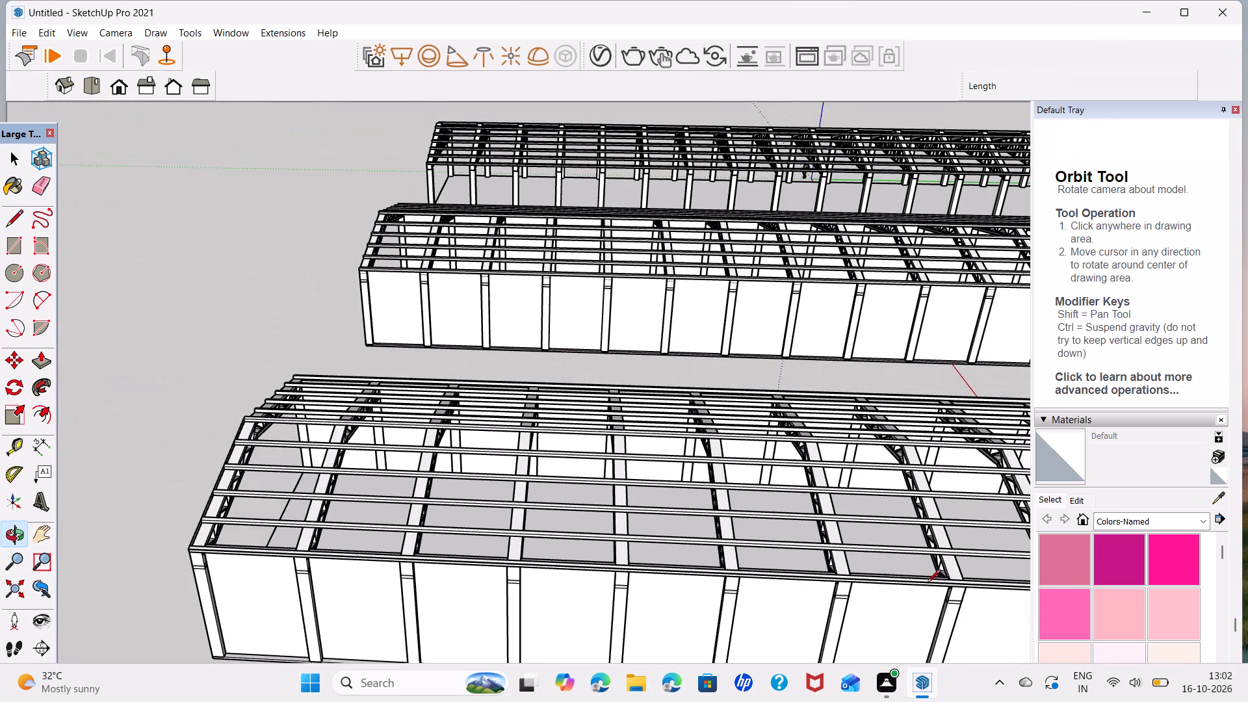
{"action": "scroll", "coordinate": [266, 410], "scroll_direction": "up", "scroll_amount": 13}
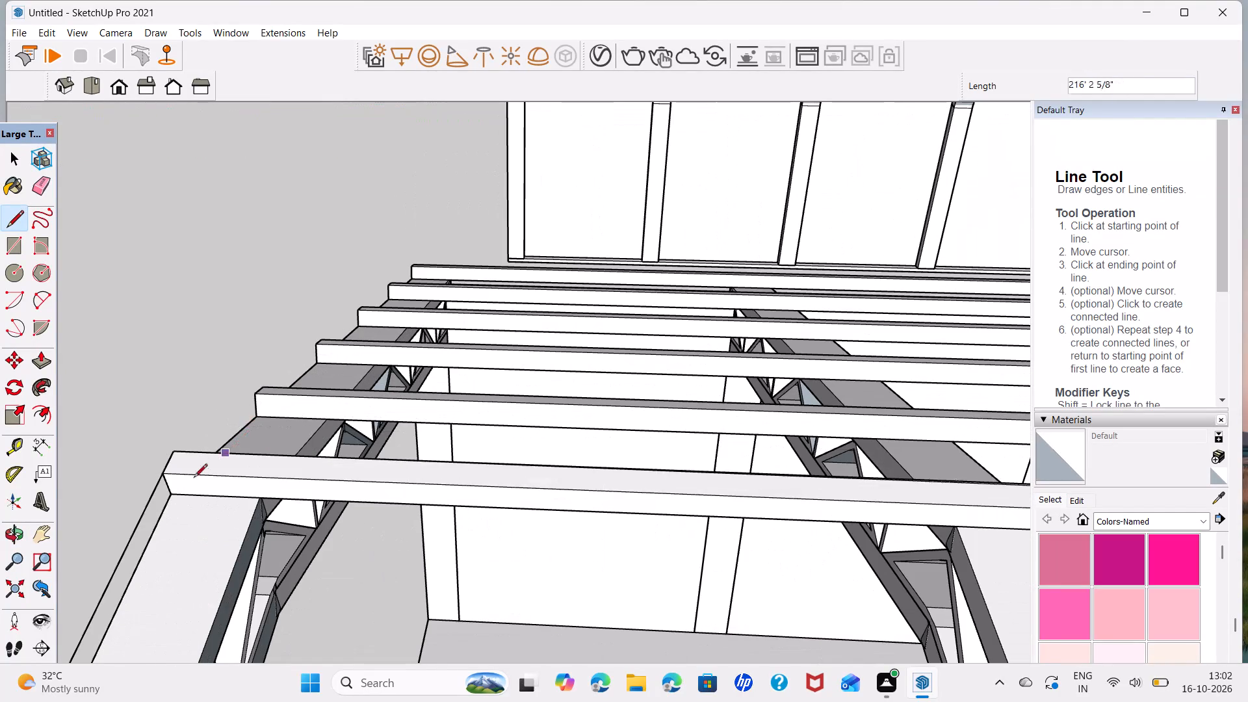
{"action": "left_click", "coordinate": [165, 478]}
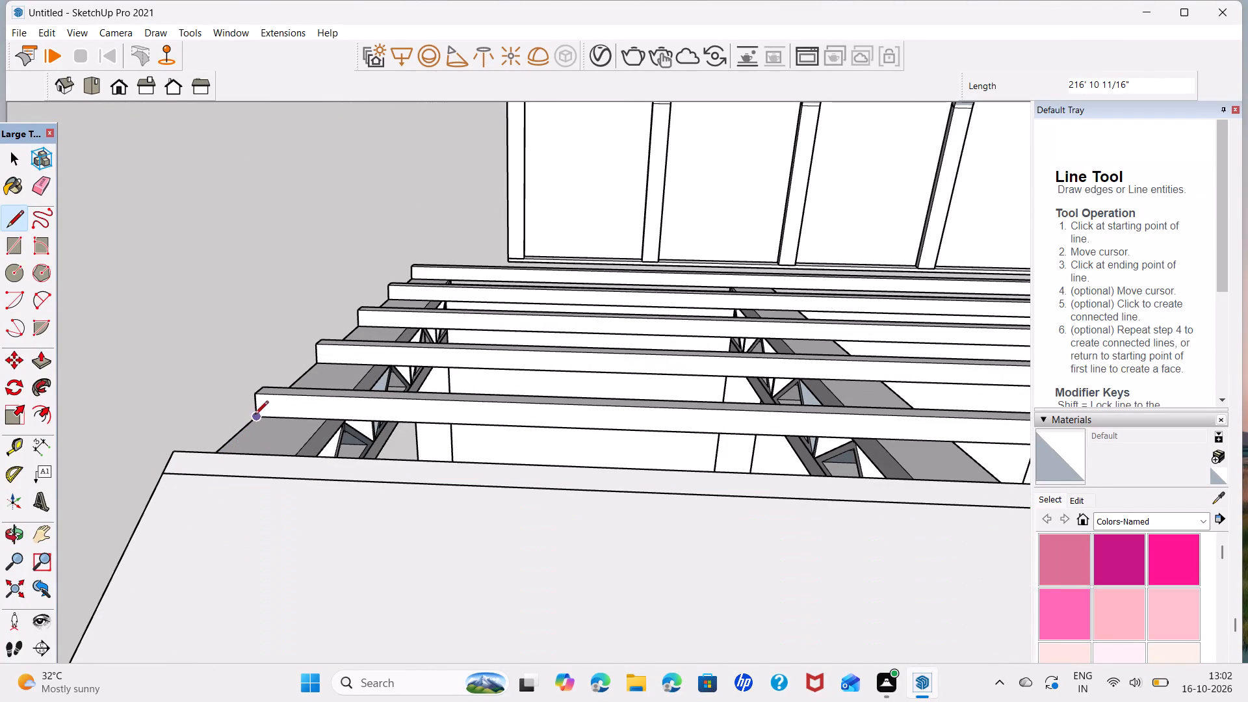
{"action": "key", "text": "space"}
Examine the covered roof slope, the open gable end and the uncovered opposite slope of the copied building.
{"action": "scroll", "coordinate": [255, 414], "scroll_direction": "down", "scroll_amount": 16}
{"action": "scroll", "coordinate": [261, 439], "scroll_direction": "down", "scroll_amount": 5}
{"action": "middle_click_drag", "start_coordinate": [229, 476], "coordinate": [229, 479]}
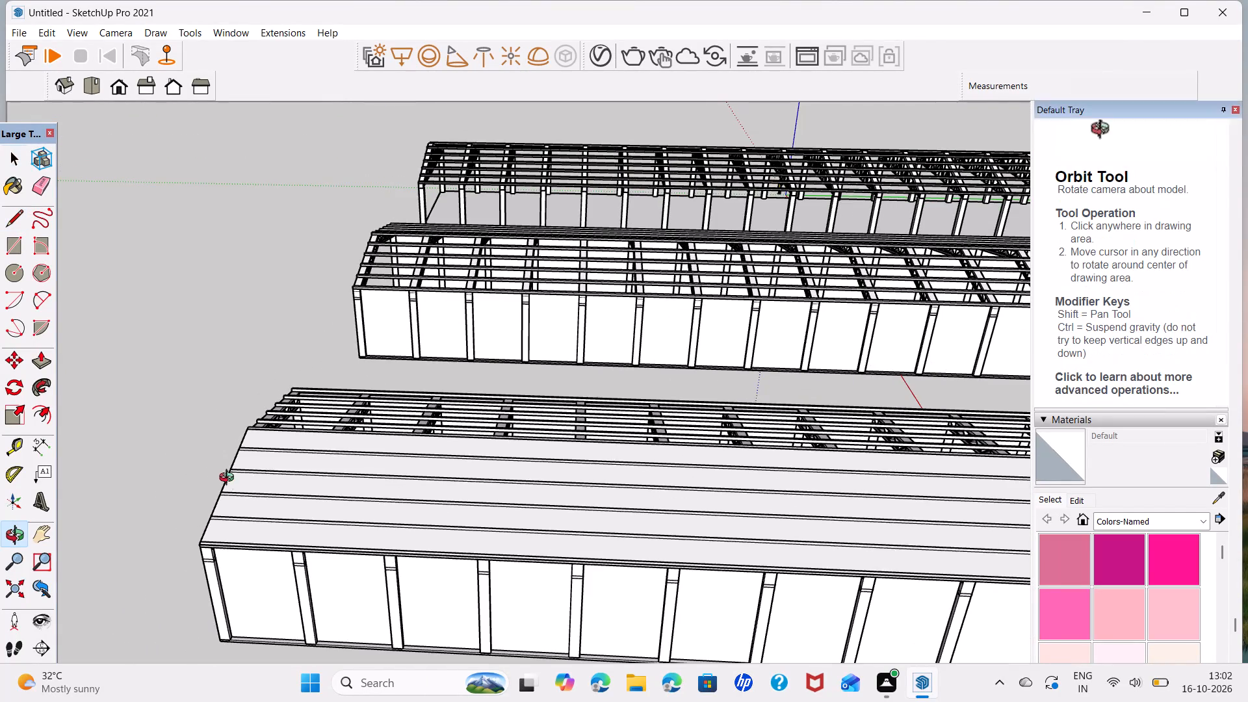
{"action": "middle_click_drag", "start_coordinate": [229, 479], "coordinate": [717, 446]}
{"action": "scroll", "coordinate": [673, 419], "scroll_direction": "up", "scroll_amount": 6}
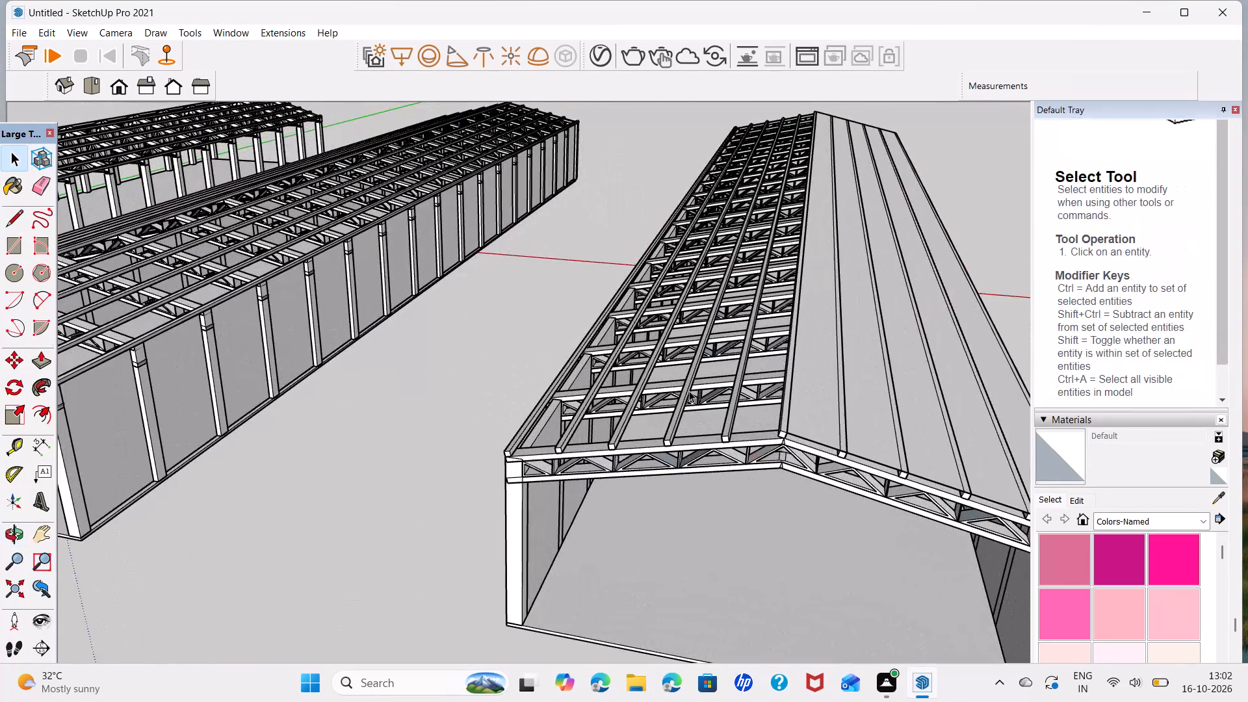
{"action": "scroll", "coordinate": [765, 448], "scroll_direction": "up", "scroll_amount": 1}
{"action": "middle_click_drag", "start_coordinate": [761, 433], "coordinate": [835, 297]}
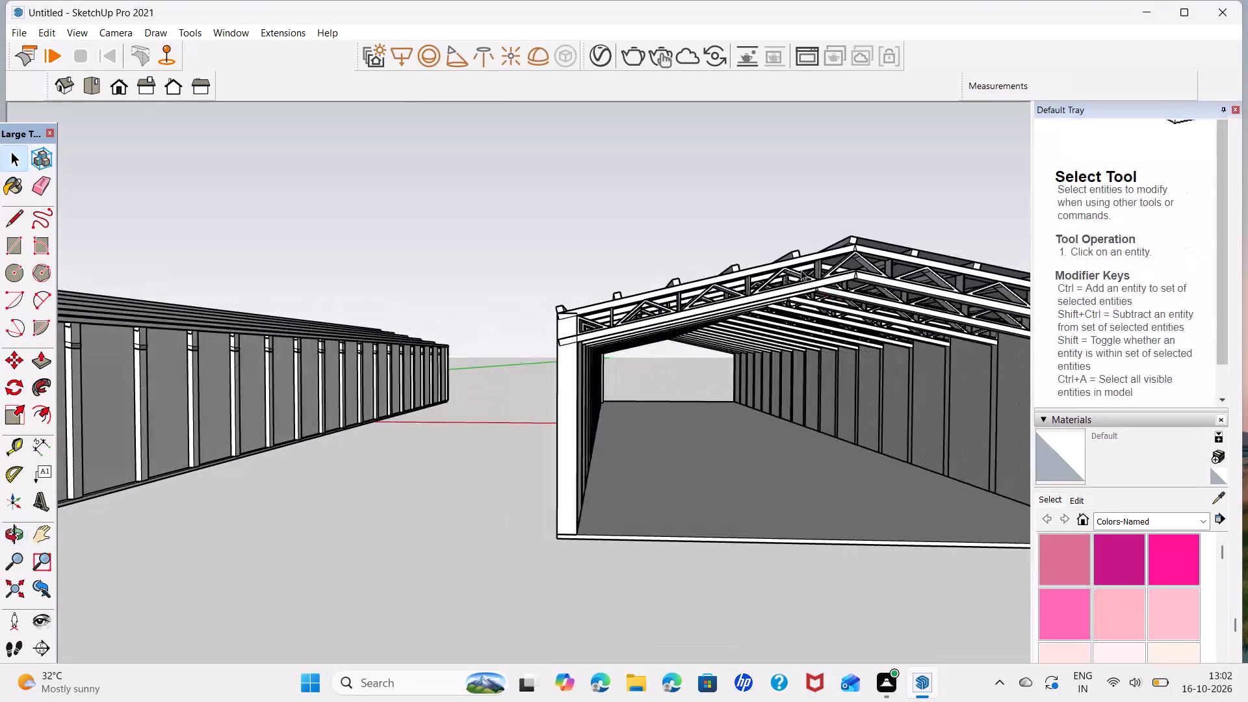
{"action": "scroll", "coordinate": [710, 260], "scroll_direction": "up", "scroll_amount": 5}
{"action": "scroll", "coordinate": [655, 344], "scroll_direction": "down", "scroll_amount": 8}
{"action": "middle_click_drag", "start_coordinate": [601, 397], "coordinate": [927, 510]}
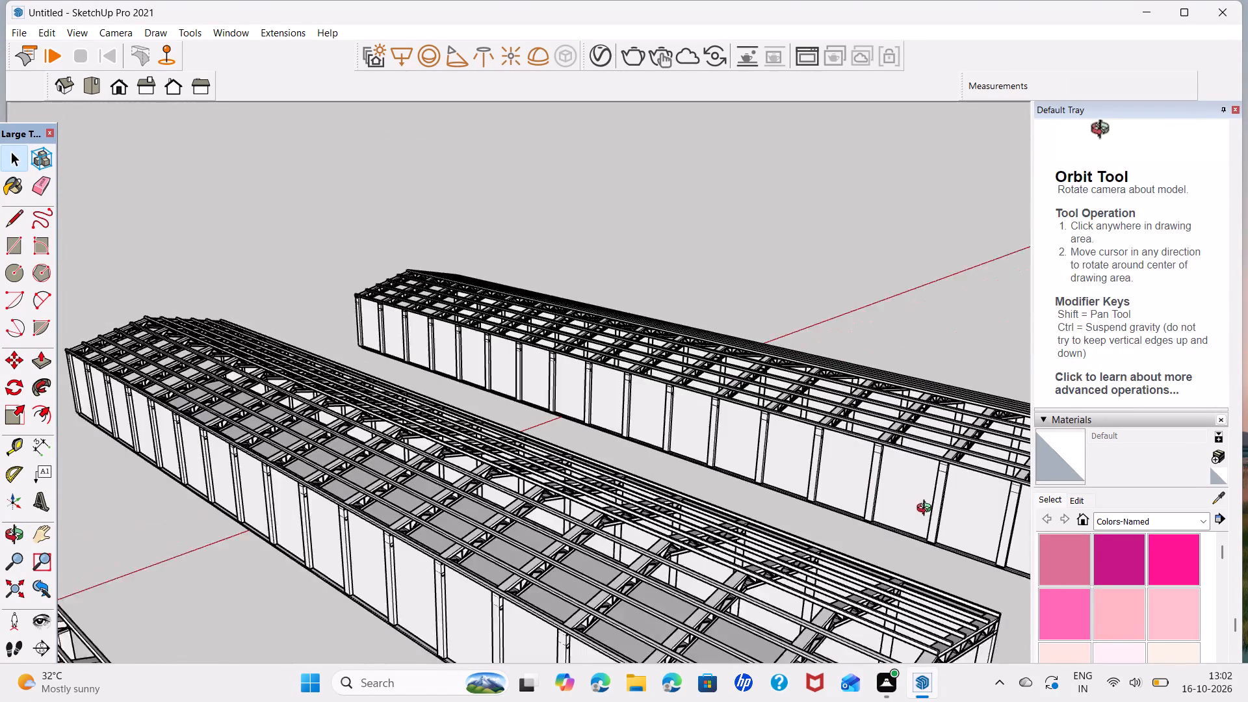
{"action": "middle_click_drag", "start_coordinate": [927, 510], "coordinate": [967, 528]}
{"action": "middle_click_drag", "start_coordinate": [257, 406], "coordinate": [568, 578]}
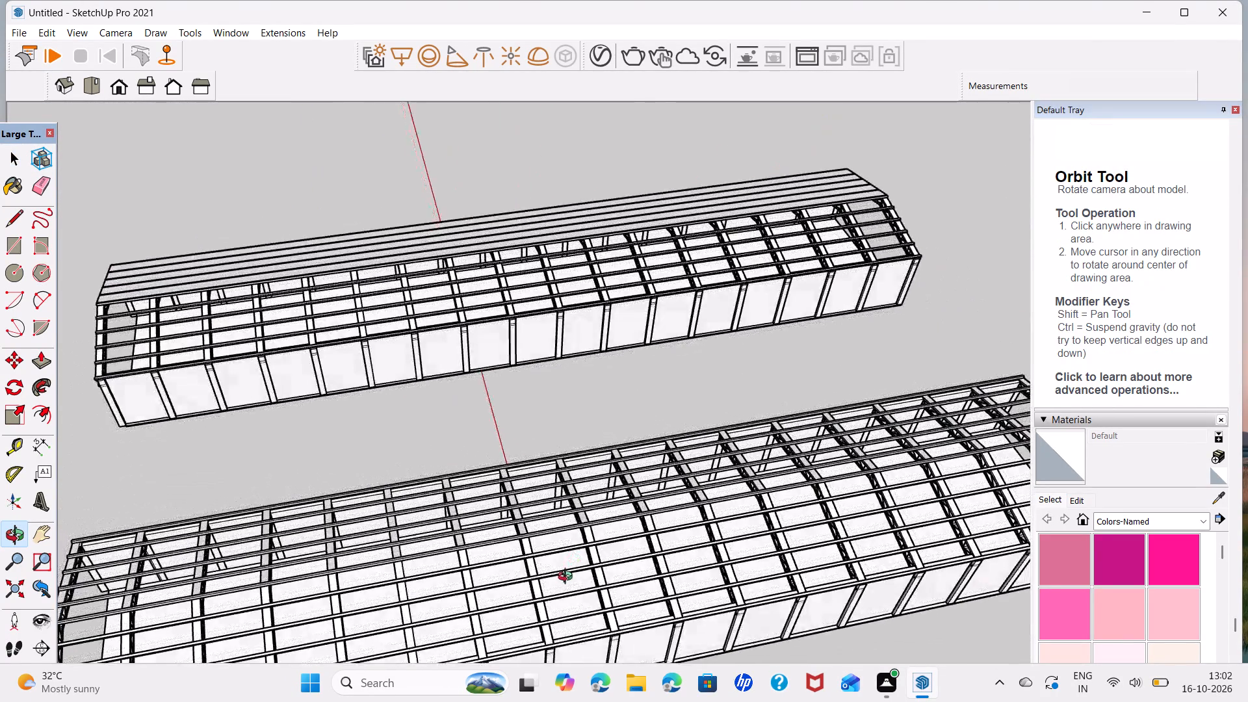
{"action": "middle_click_drag", "start_coordinate": [568, 578], "coordinate": [437, 617]}
{"action": "scroll", "coordinate": [181, 190], "scroll_direction": "up", "scroll_amount": 8}
Draw the uncovered slope's first end edge from the outer edge of the ridge purlin down to the eave corner.
{"action": "key", "text": "l"}
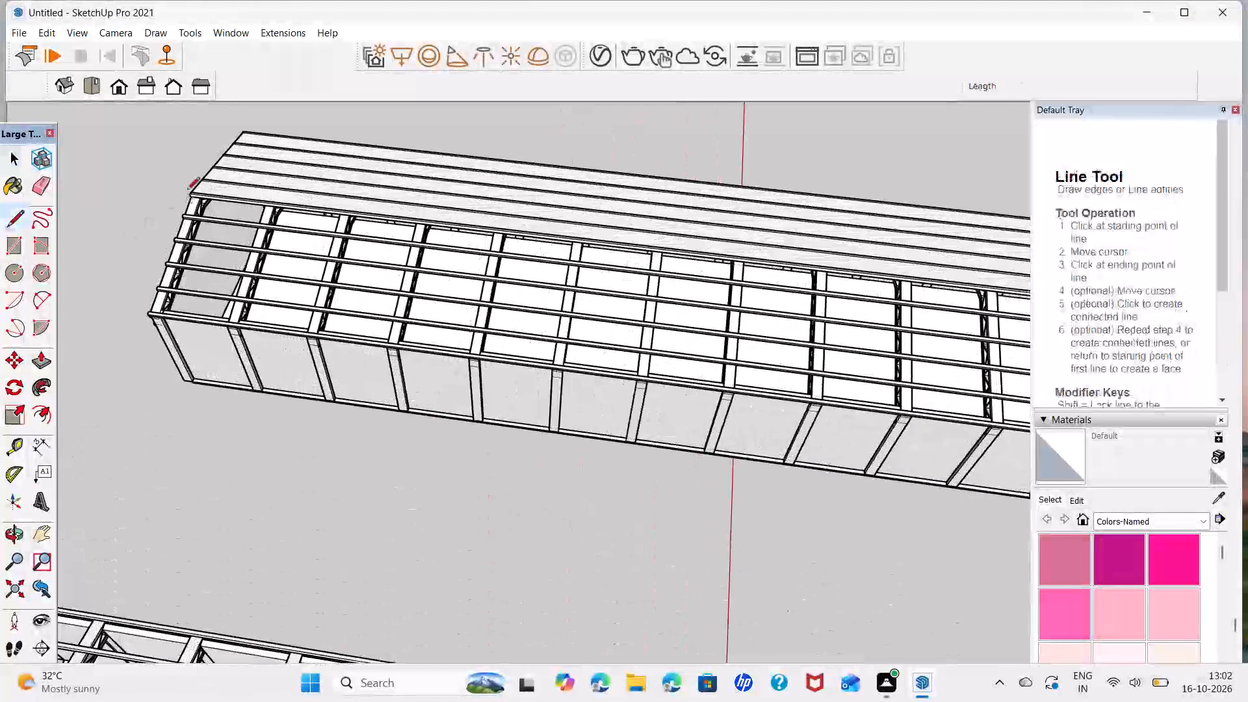
{"action": "scroll", "coordinate": [187, 191], "scroll_direction": "up", "scroll_amount": 10}
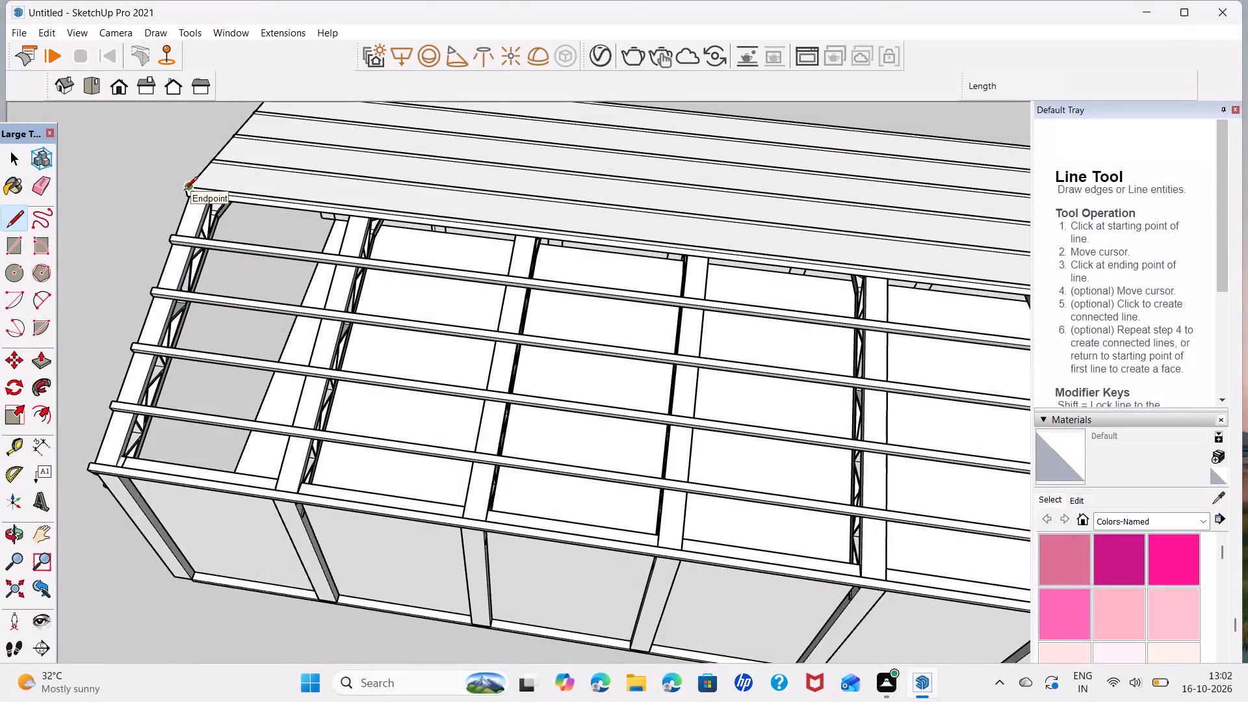
{"action": "scroll", "coordinate": [184, 191], "scroll_direction": "up", "scroll_amount": 5}
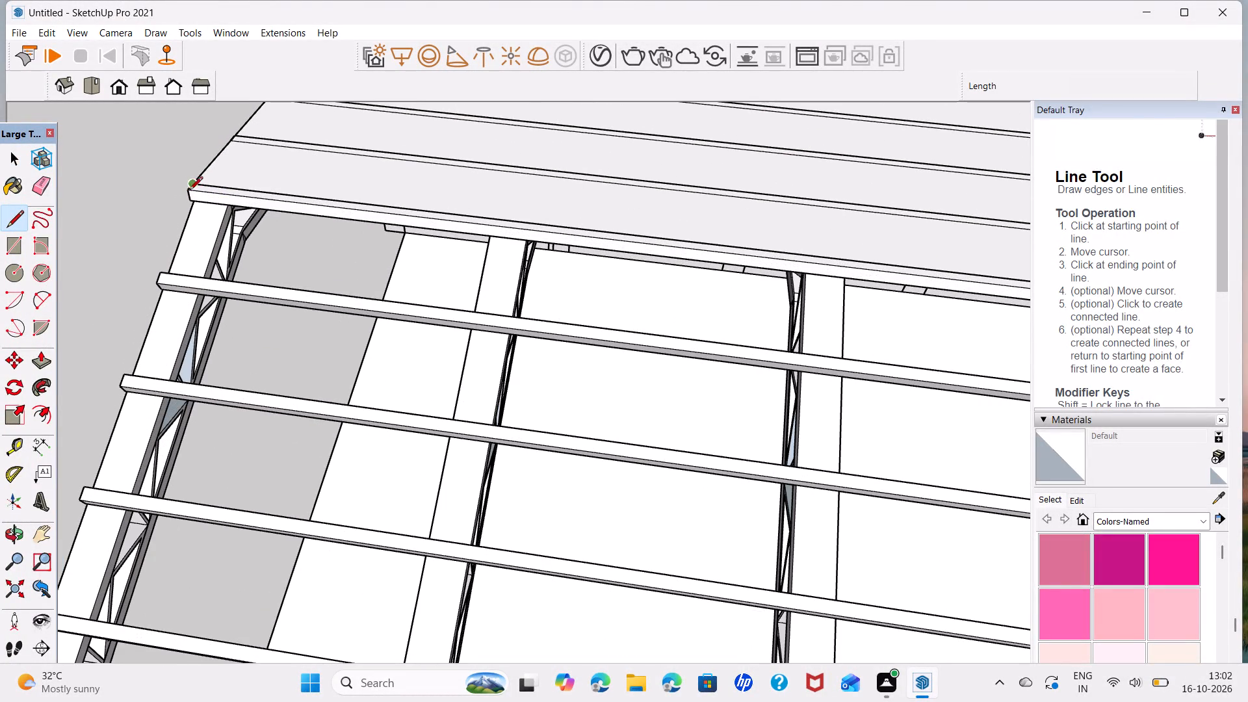
{"action": "scroll", "coordinate": [185, 192], "scroll_direction": "up", "scroll_amount": 6}
{"action": "left_click", "coordinate": [196, 185]}
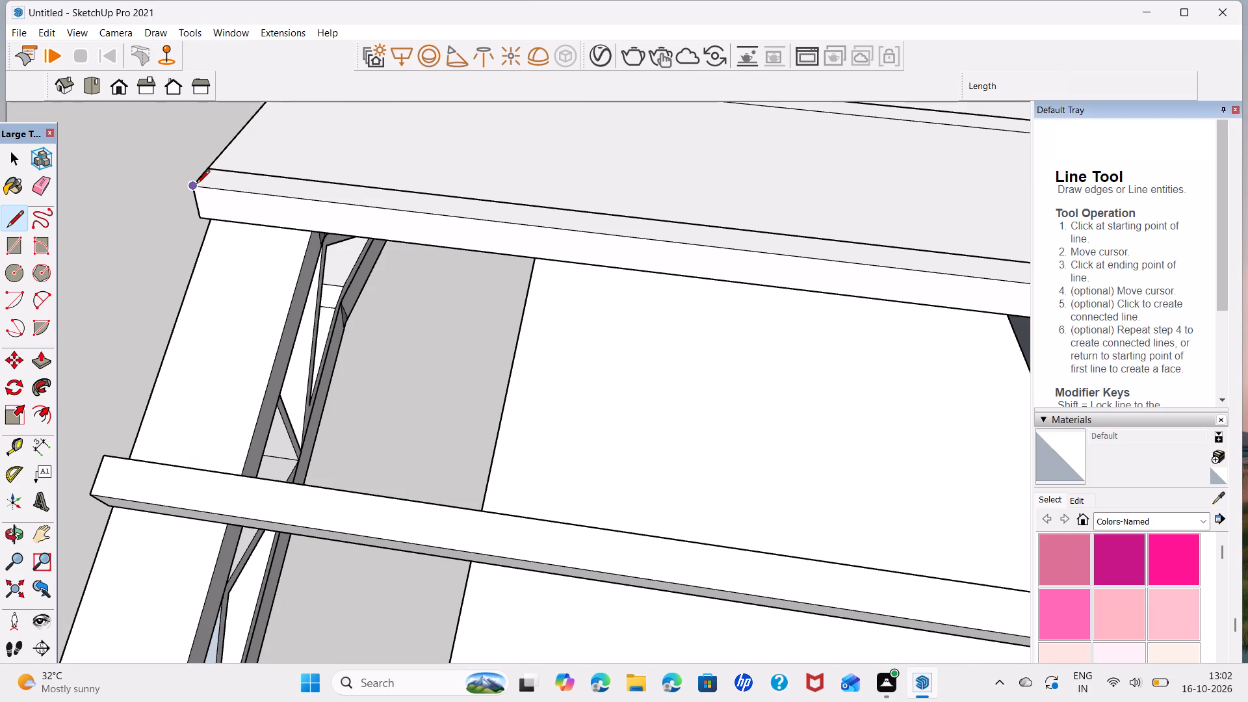
{"action": "scroll", "coordinate": [168, 377], "scroll_direction": "down", "scroll_amount": 8}
{"action": "scroll", "coordinate": [159, 448], "scroll_direction": "down", "scroll_amount": 6}
{"action": "middle_click_drag", "start_coordinate": [163, 454], "coordinate": [200, 233], "text": "shift"}
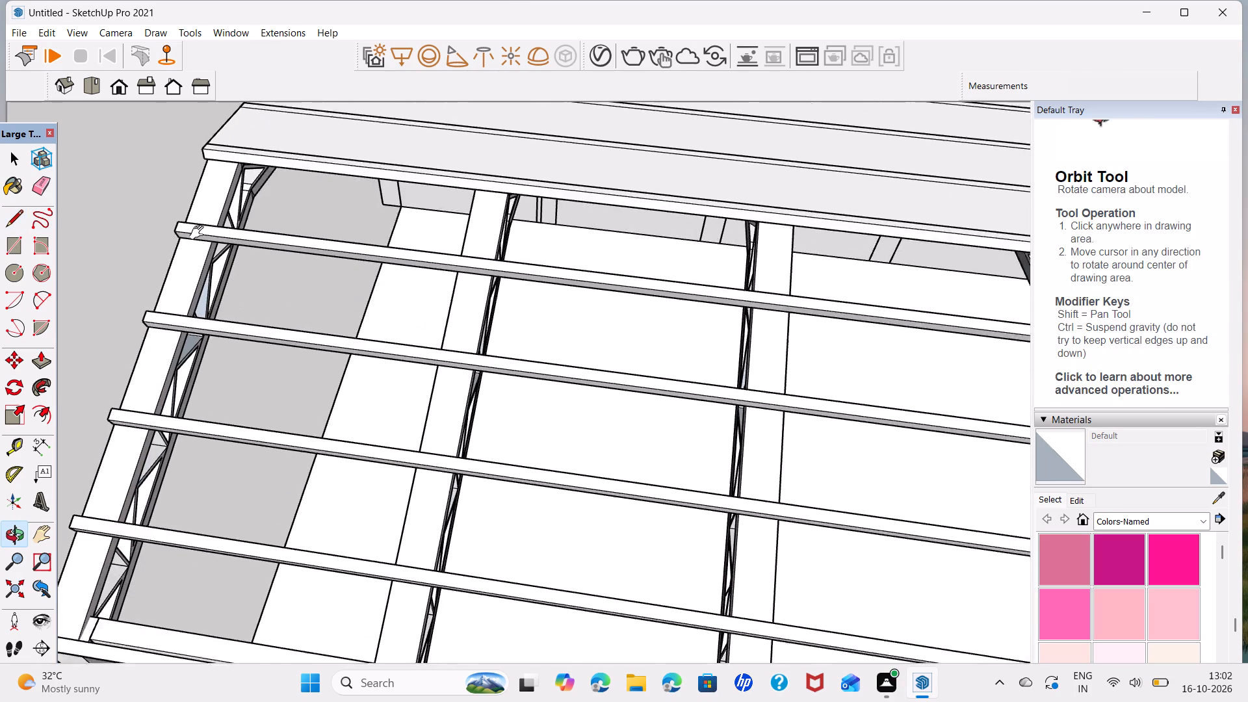
{"action": "middle_click_drag", "start_coordinate": [200, 233], "coordinate": [250, 123], "text": "shift"}
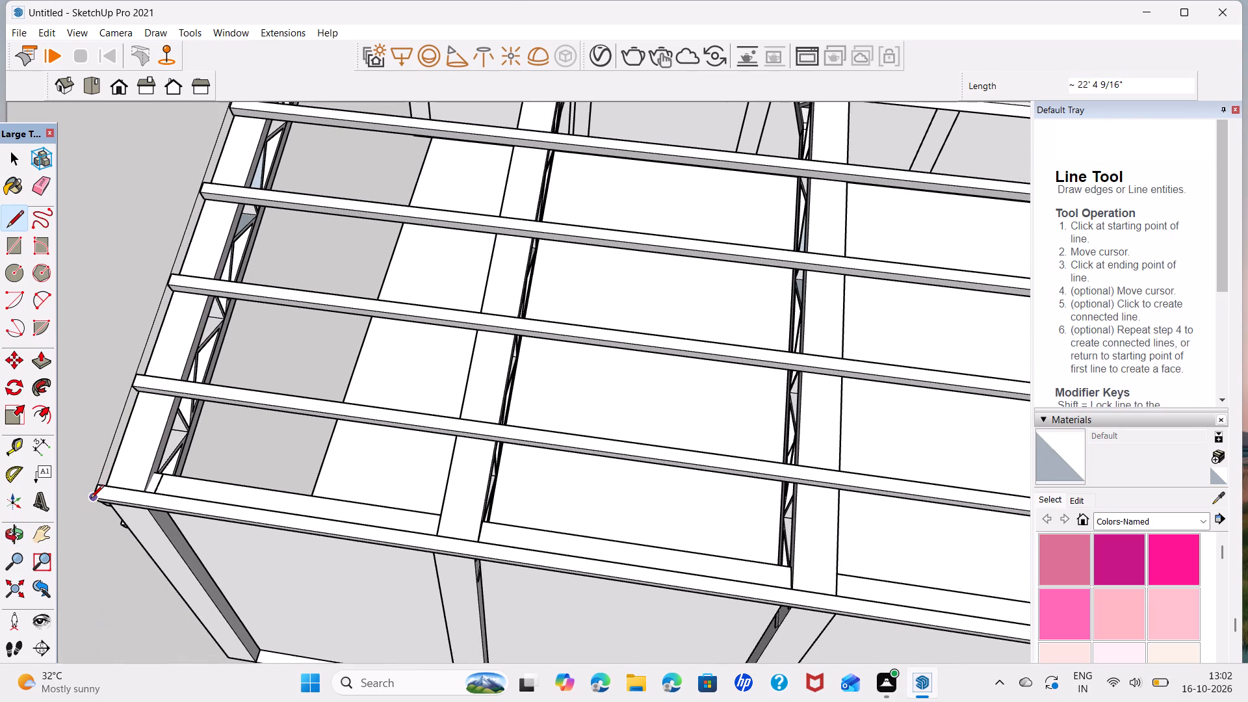
{"action": "left_click", "coordinate": [90, 499]}
Continue the roof outline along the full eave to the far corner and up that end to the ridge.
{"action": "scroll", "coordinate": [567, 478], "scroll_direction": "down", "scroll_amount": 9}
{"action": "middle_click_drag", "start_coordinate": [711, 517], "coordinate": [671, 517], "text": "shift"}
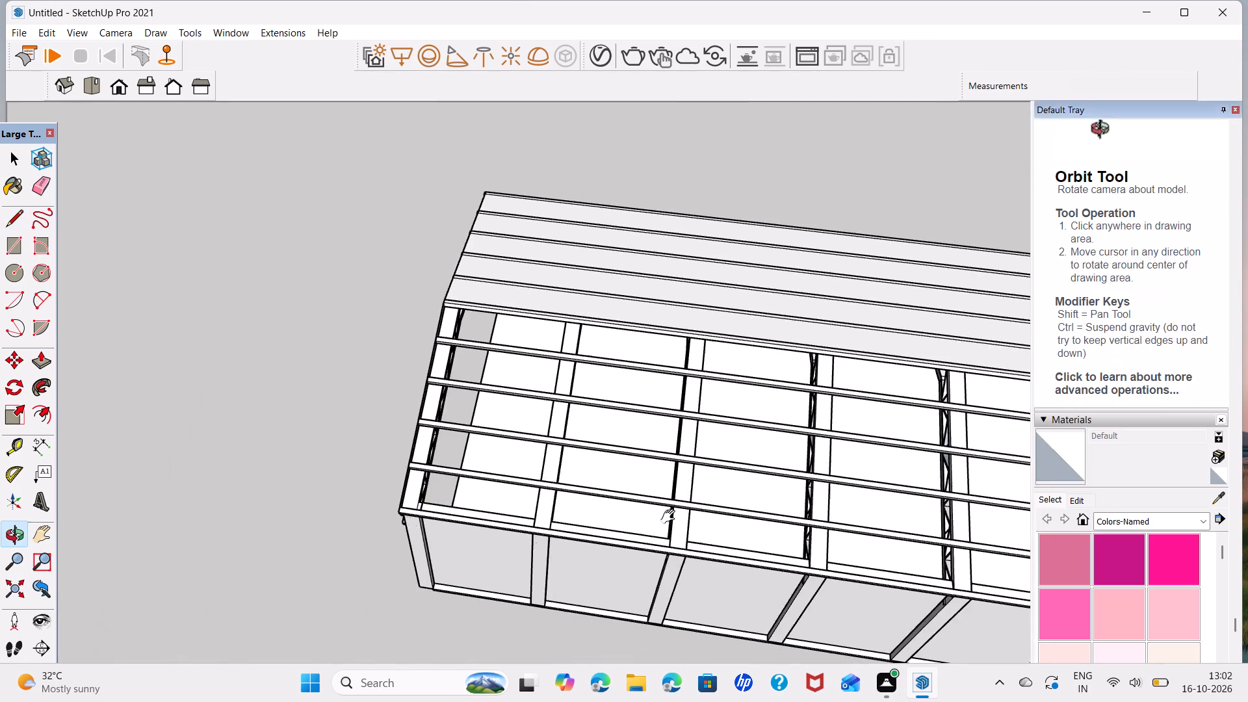
{"action": "middle_click_drag", "start_coordinate": [671, 517], "coordinate": [0, 332], "text": "shift"}
{"action": "middle_click_drag", "start_coordinate": [771, 397], "coordinate": [194, 372], "text": "shift"}
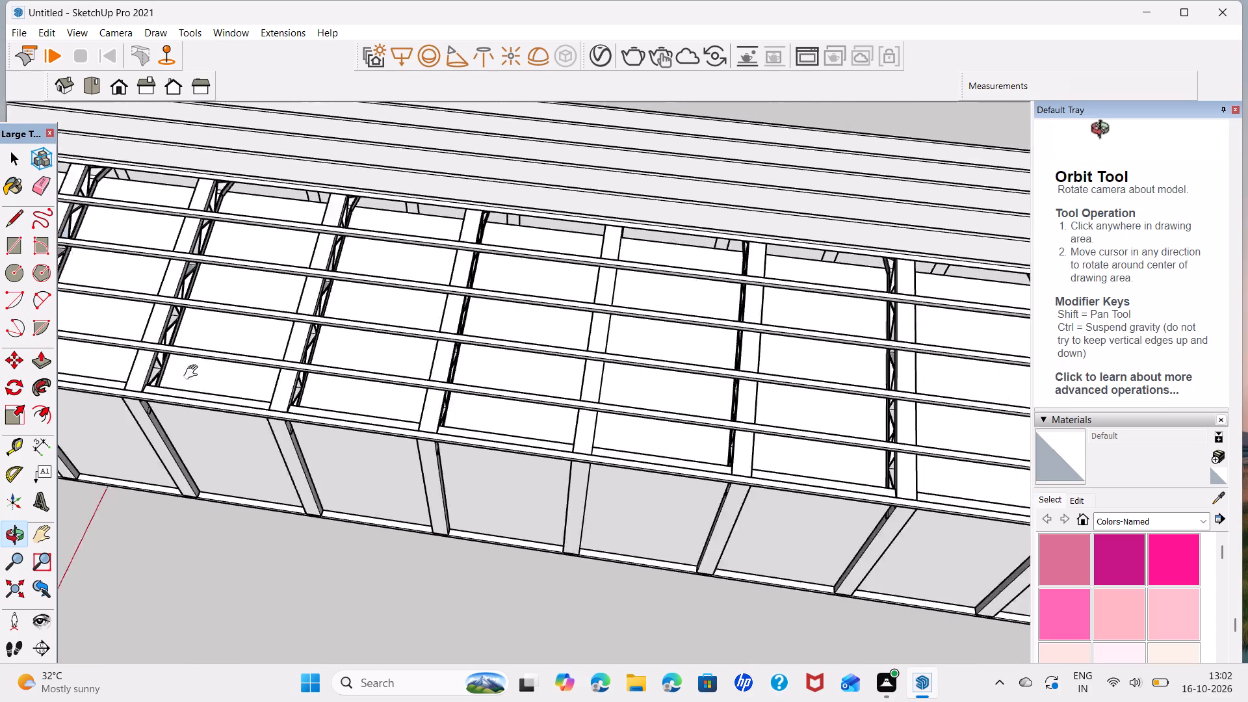
{"action": "middle_click_drag", "start_coordinate": [194, 372], "coordinate": [0, 385], "text": "shift"}
{"action": "middle_click_drag", "start_coordinate": [771, 473], "coordinate": [300, 398]}
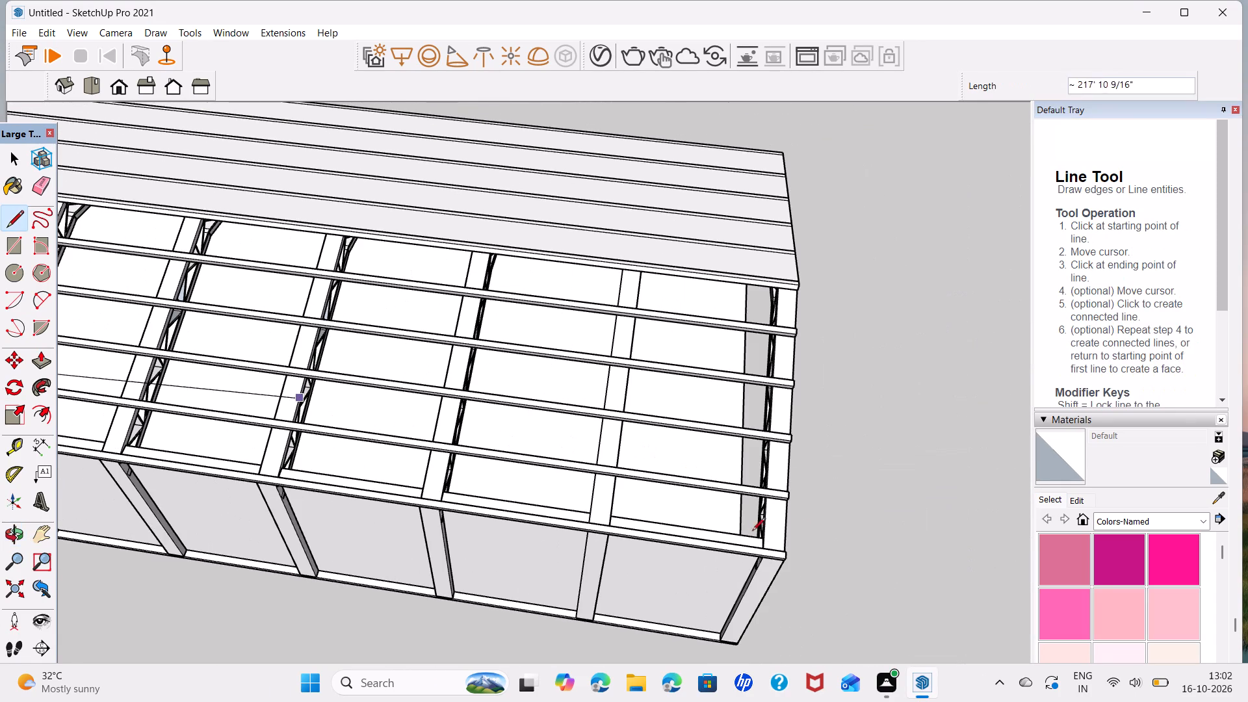
{"action": "scroll", "coordinate": [789, 559], "scroll_direction": "up", "scroll_amount": 5}
{"action": "left_click", "coordinate": [783, 558]}
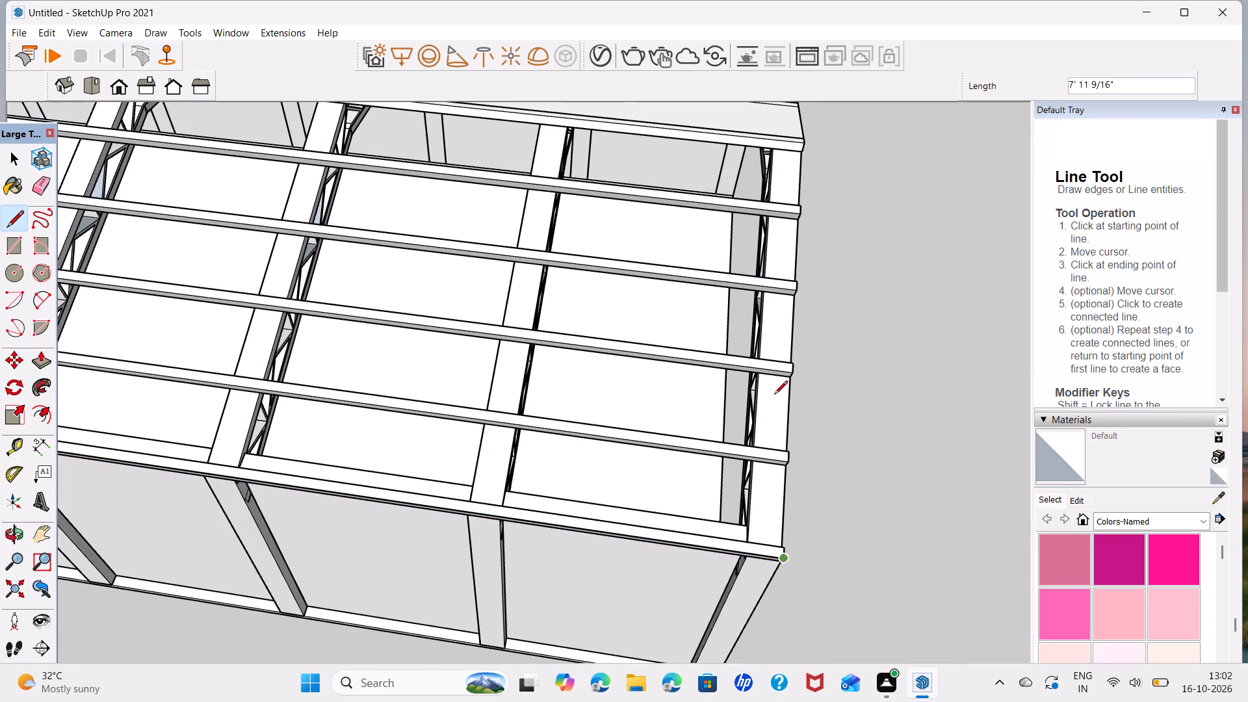
{"action": "left_click", "coordinate": [803, 146]}
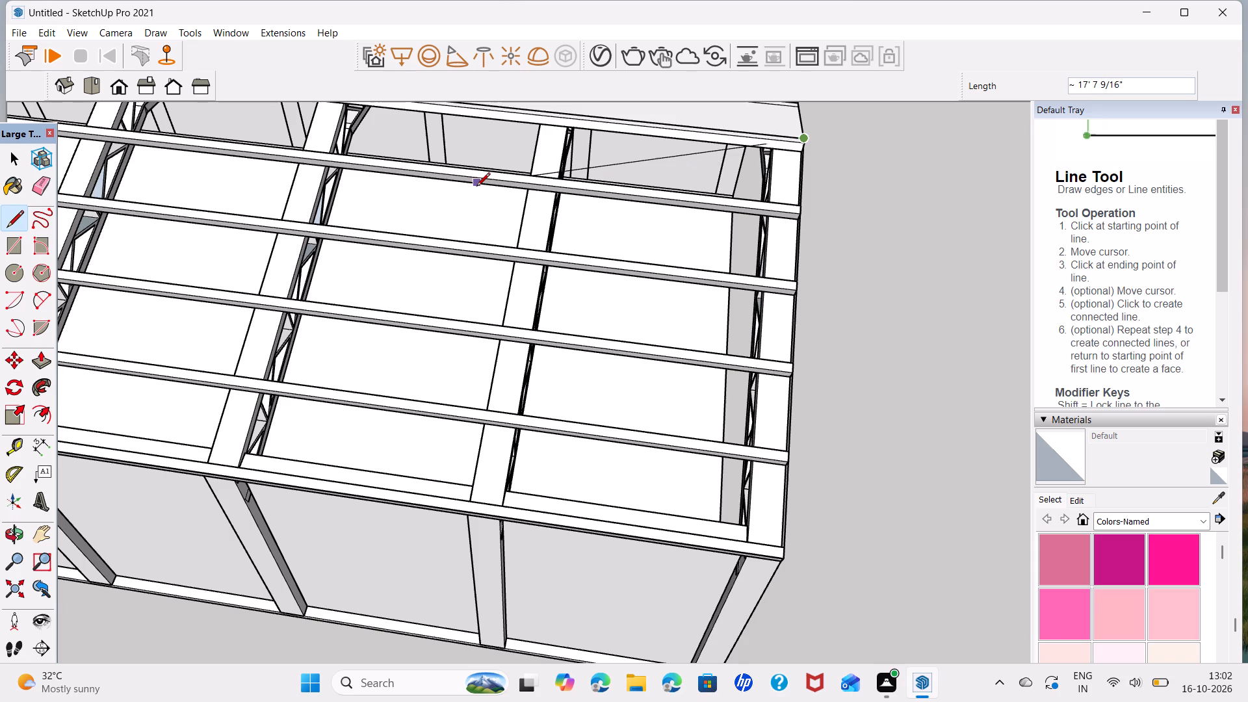
Continue the outline with a 3" edge at the ridge purlin's end corner and a ridge line about 217' long to the opposite end.
{"action": "scroll", "coordinate": [798, 122], "scroll_direction": "up", "scroll_amount": 15}
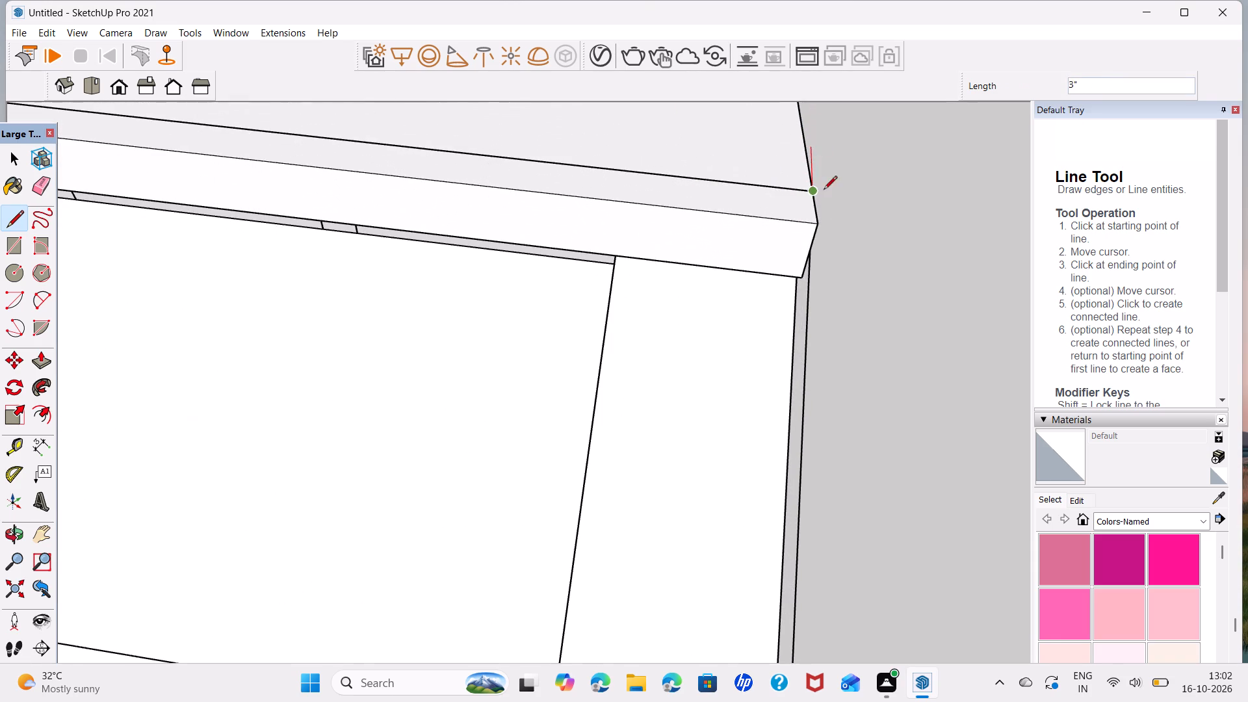
{"action": "left_click", "coordinate": [817, 227]}
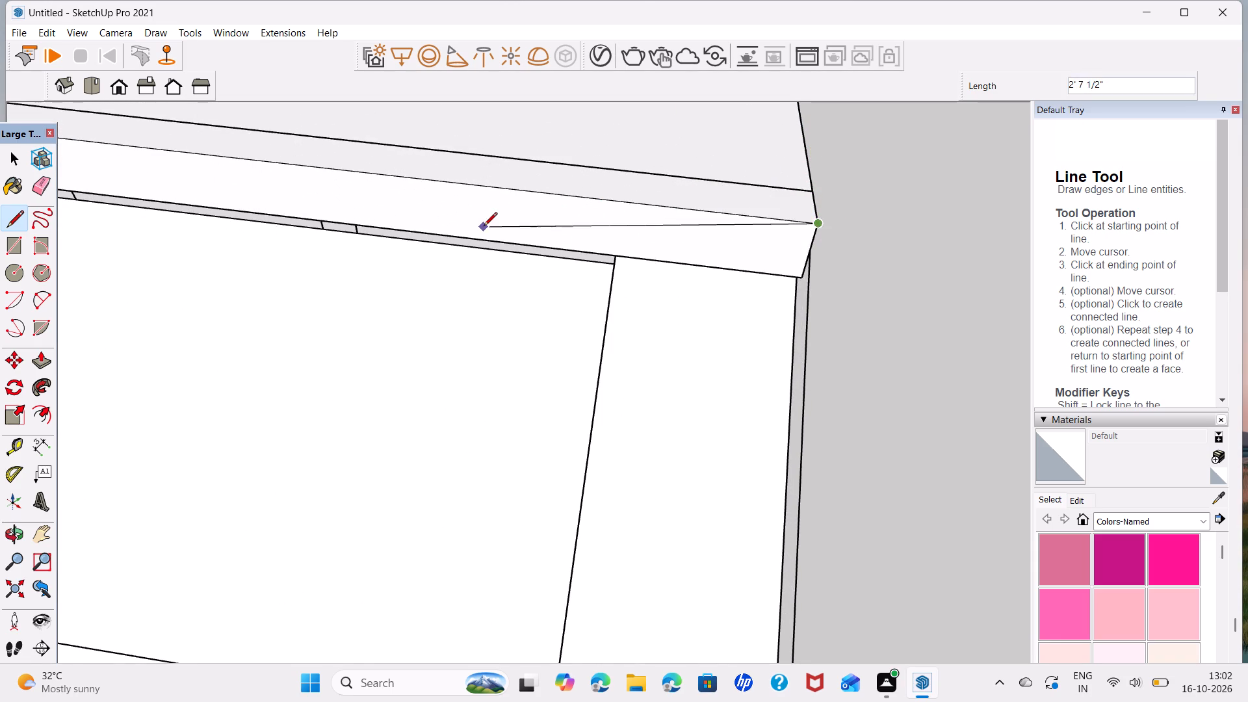
{"action": "scroll", "coordinate": [484, 227], "scroll_direction": "down", "scroll_amount": 8}
{"action": "middle_click_drag", "start_coordinate": [484, 227], "coordinate": [1100, 249], "text": "shift"}
{"action": "scroll", "coordinate": [447, 137], "scroll_direction": "down", "scroll_amount": 3}
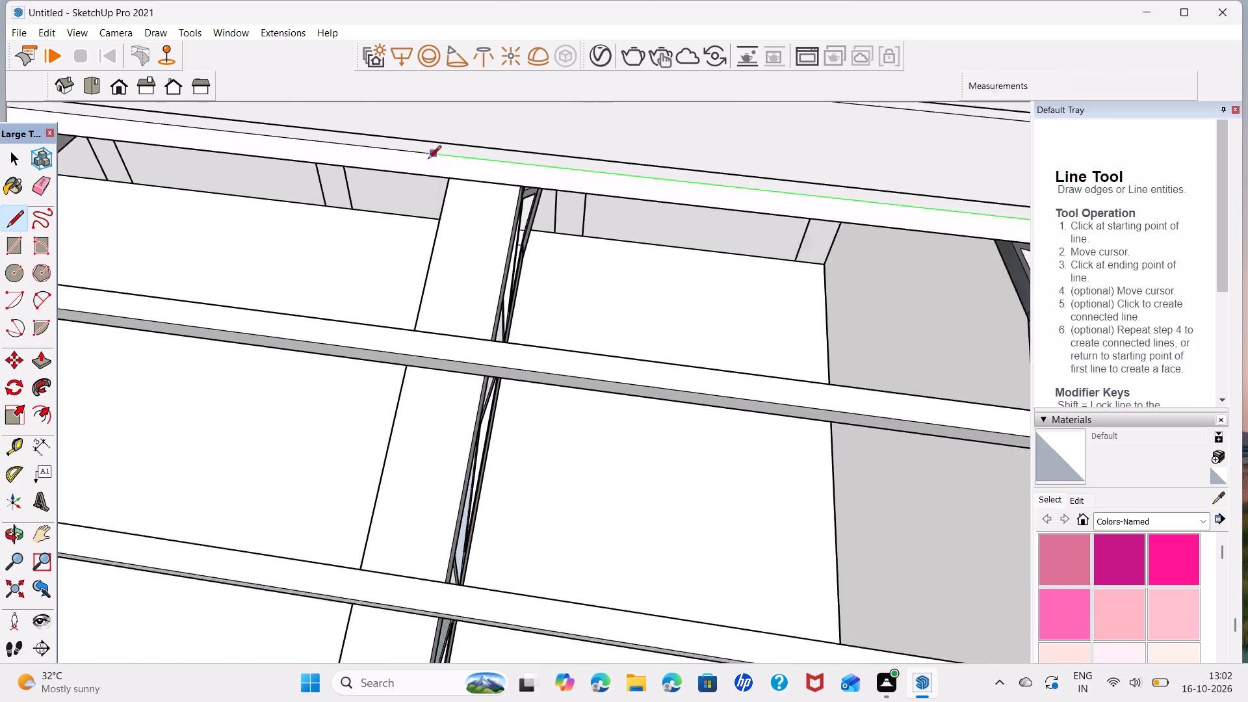
{"action": "scroll", "coordinate": [428, 160], "scroll_direction": "down", "scroll_amount": 12}
{"action": "middle_click_drag", "start_coordinate": [422, 162], "coordinate": [1035, 287]}
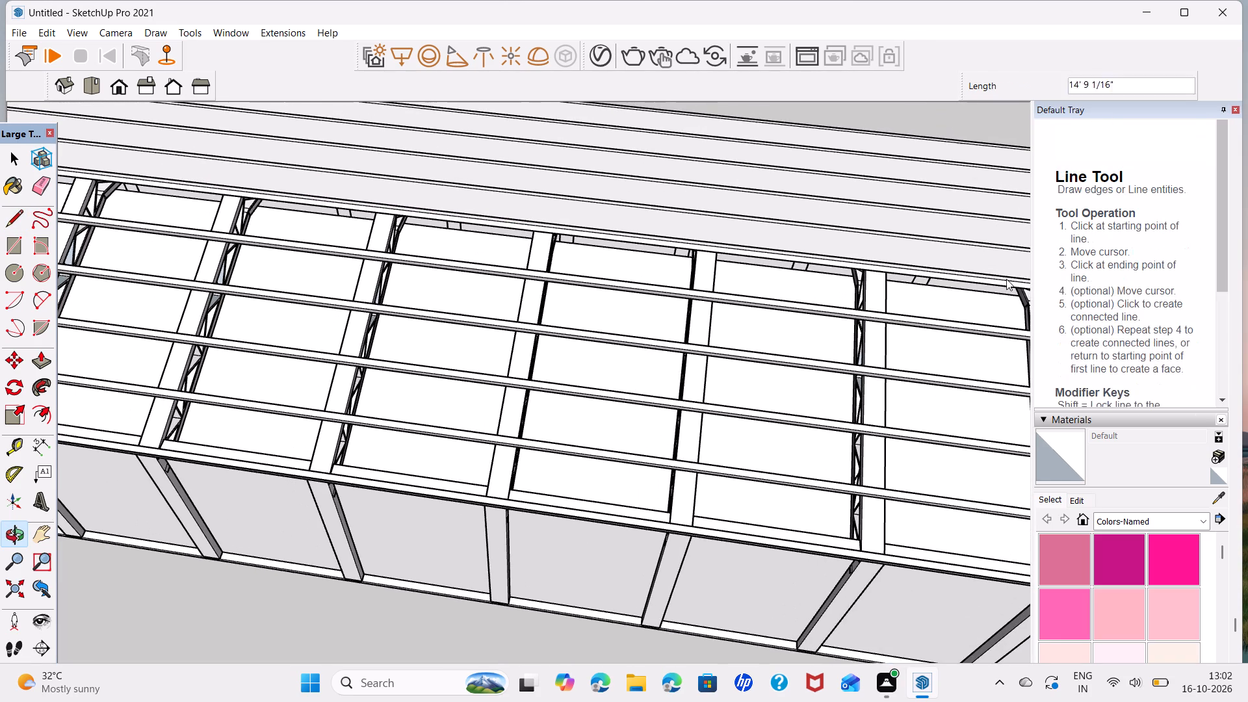
{"action": "middle_click_drag", "start_coordinate": [356, 234], "coordinate": [1032, 408], "text": "shift"}
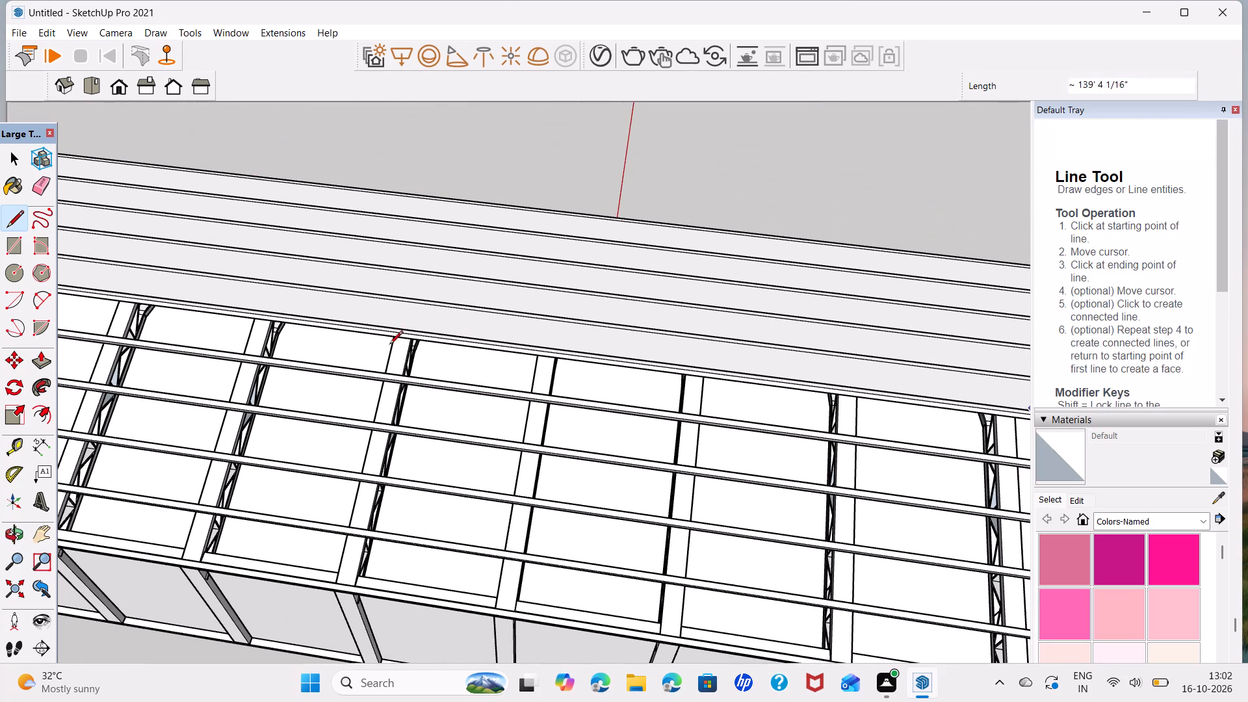
{"action": "middle_click_drag", "start_coordinate": [331, 330], "coordinate": [963, 442], "text": "shift"}
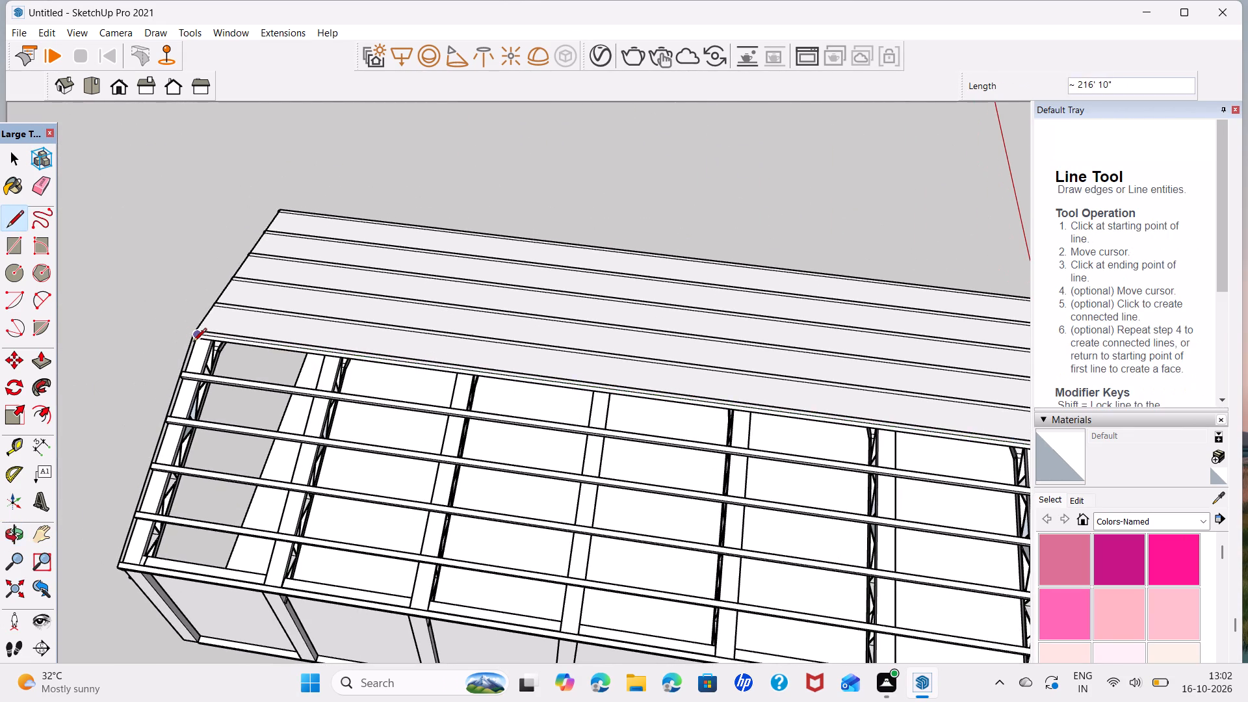
{"action": "scroll", "coordinate": [192, 341], "scroll_direction": "up", "scroll_amount": 12}
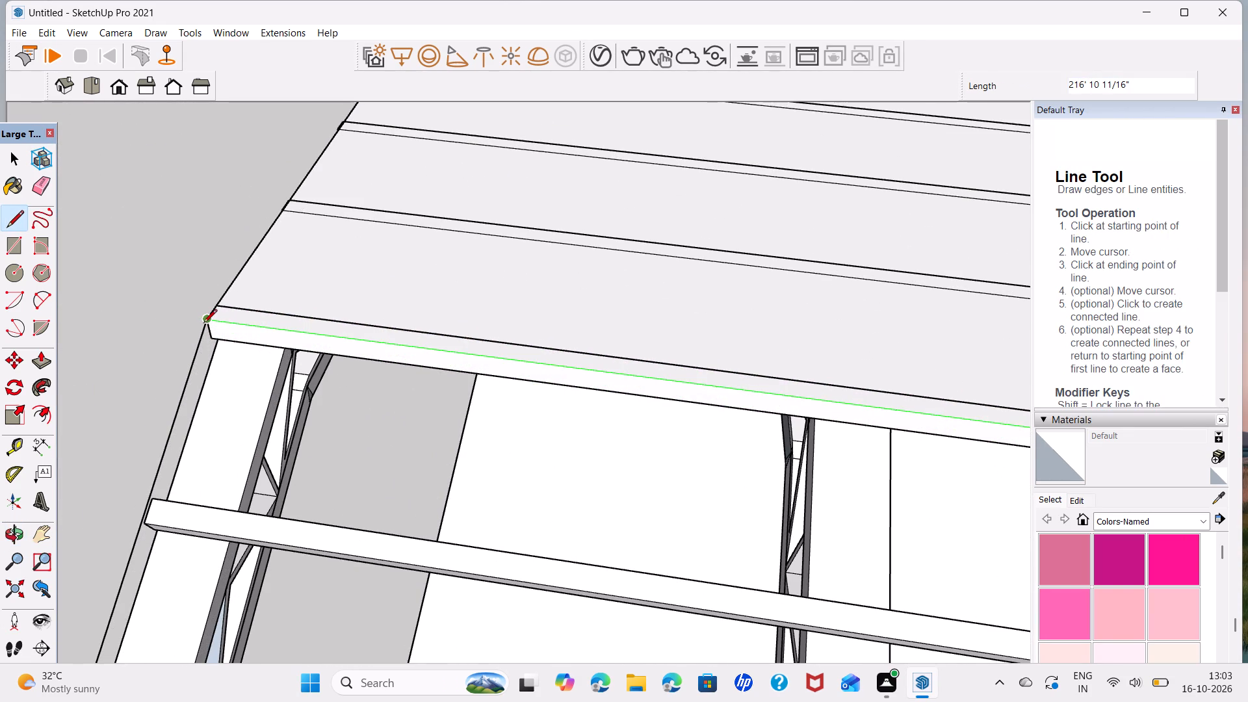
{"action": "left_click", "coordinate": [203, 324]}
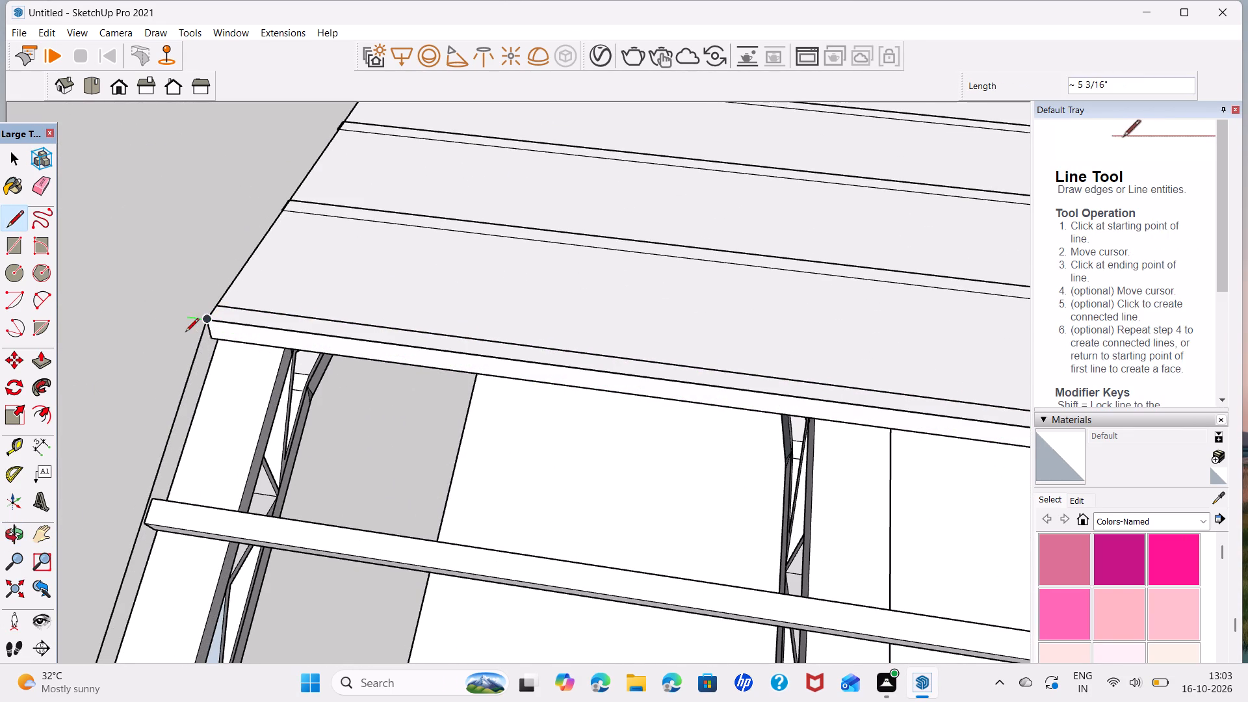
Draw the slope's end edge about 22' 5" long from the ridge corner down to the eave corner.
{"action": "scroll", "coordinate": [185, 333], "scroll_direction": "down", "scroll_amount": 8}
{"action": "scroll", "coordinate": [144, 500], "scroll_direction": "down", "scroll_amount": 4}
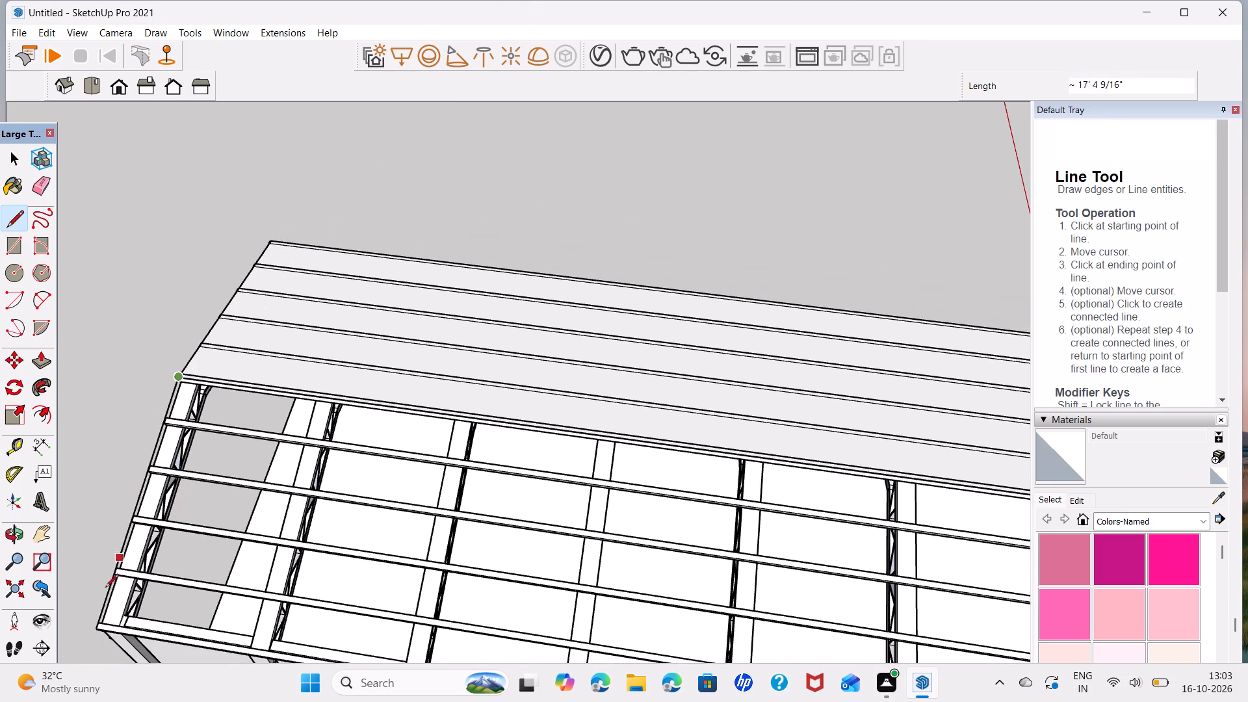
{"action": "scroll", "coordinate": [97, 629], "scroll_direction": "up", "scroll_amount": 6}
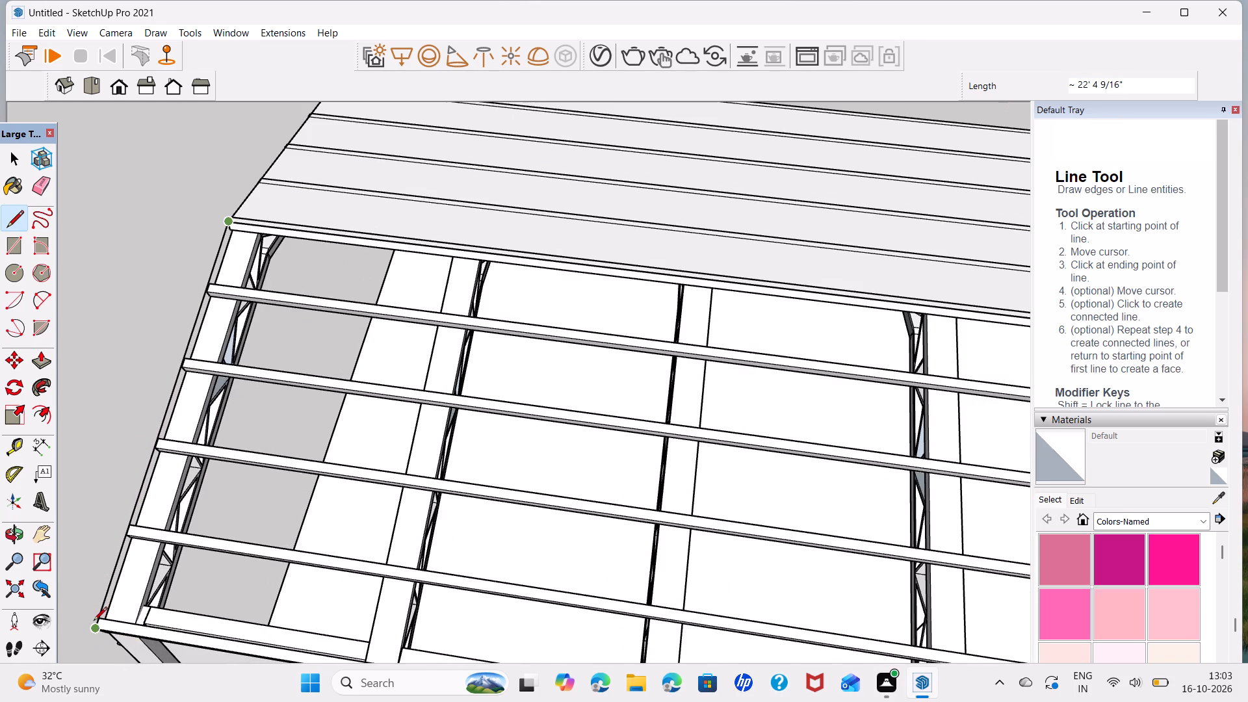
{"action": "left_click", "coordinate": [96, 633]}
Close the roof face with an eave line about 217' long and an end edge about 22' 5" long up to the ridge.
{"action": "left_click", "coordinate": [91, 635]}
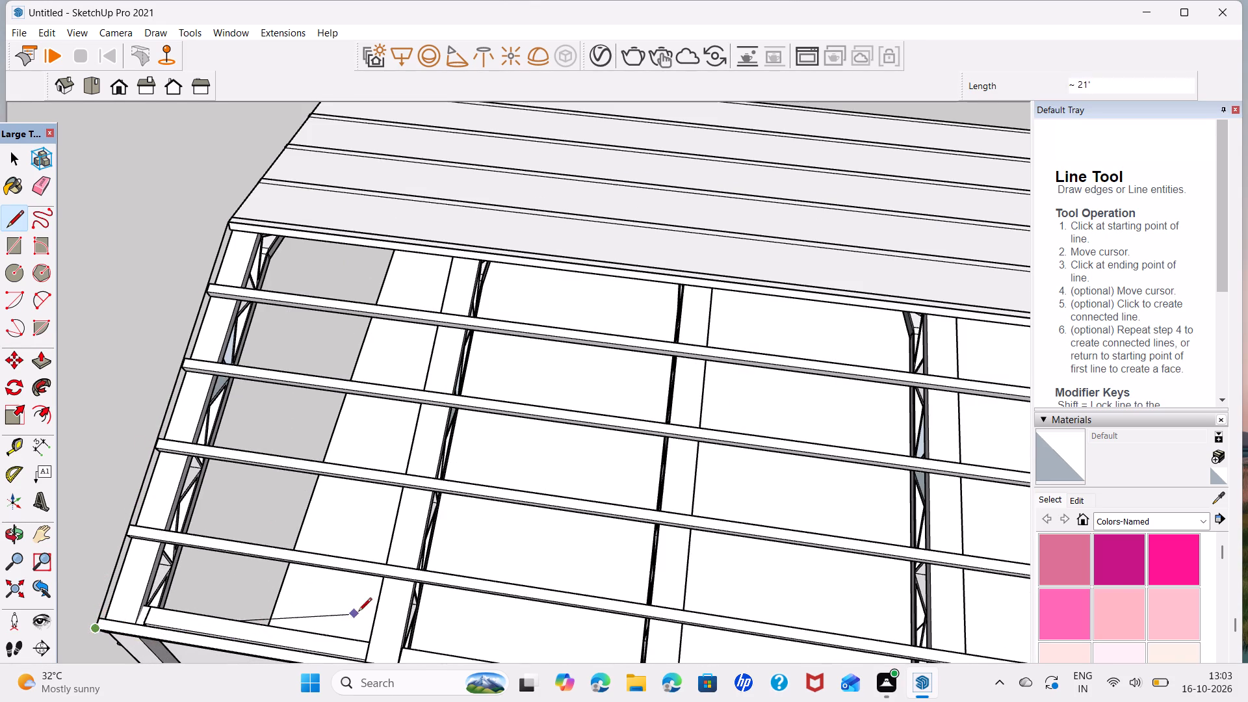
{"action": "scroll", "coordinate": [358, 612], "scroll_direction": "down", "scroll_amount": 7}
{"action": "middle_click_drag", "start_coordinate": [443, 597], "coordinate": [0, 317], "text": "shift"}
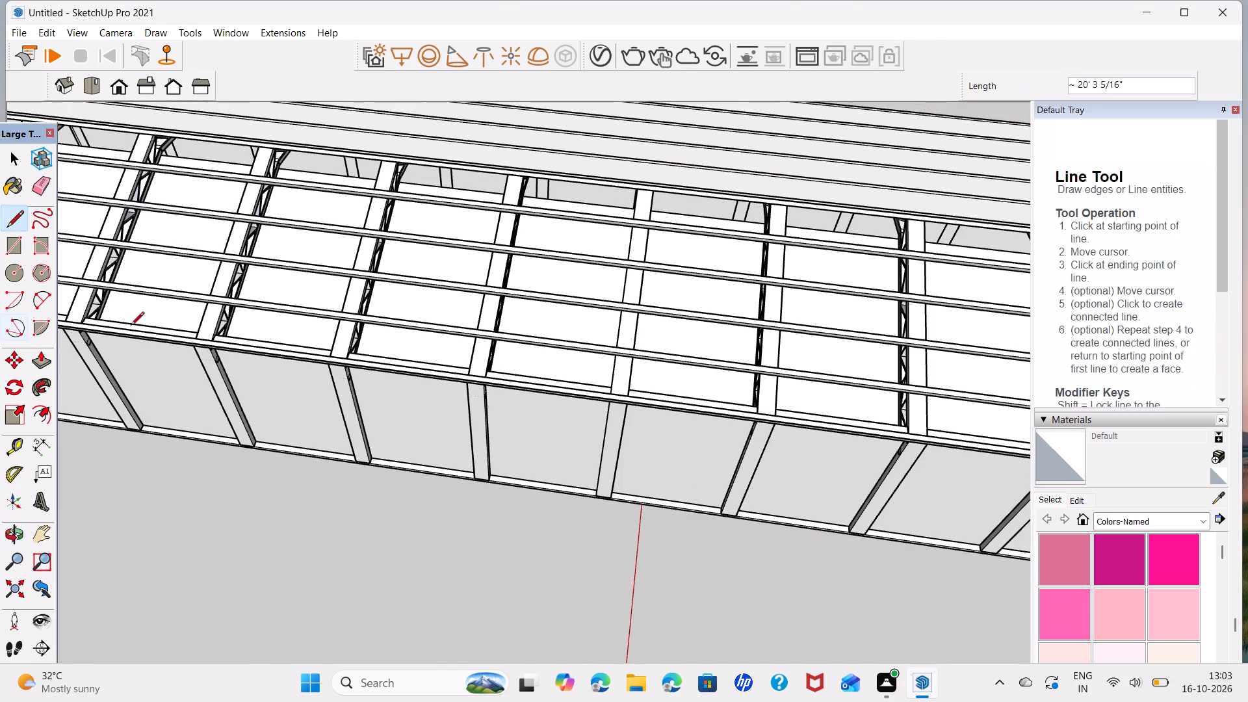
{"action": "middle_click_drag", "start_coordinate": [898, 434], "coordinate": [0, 447], "text": "shift"}
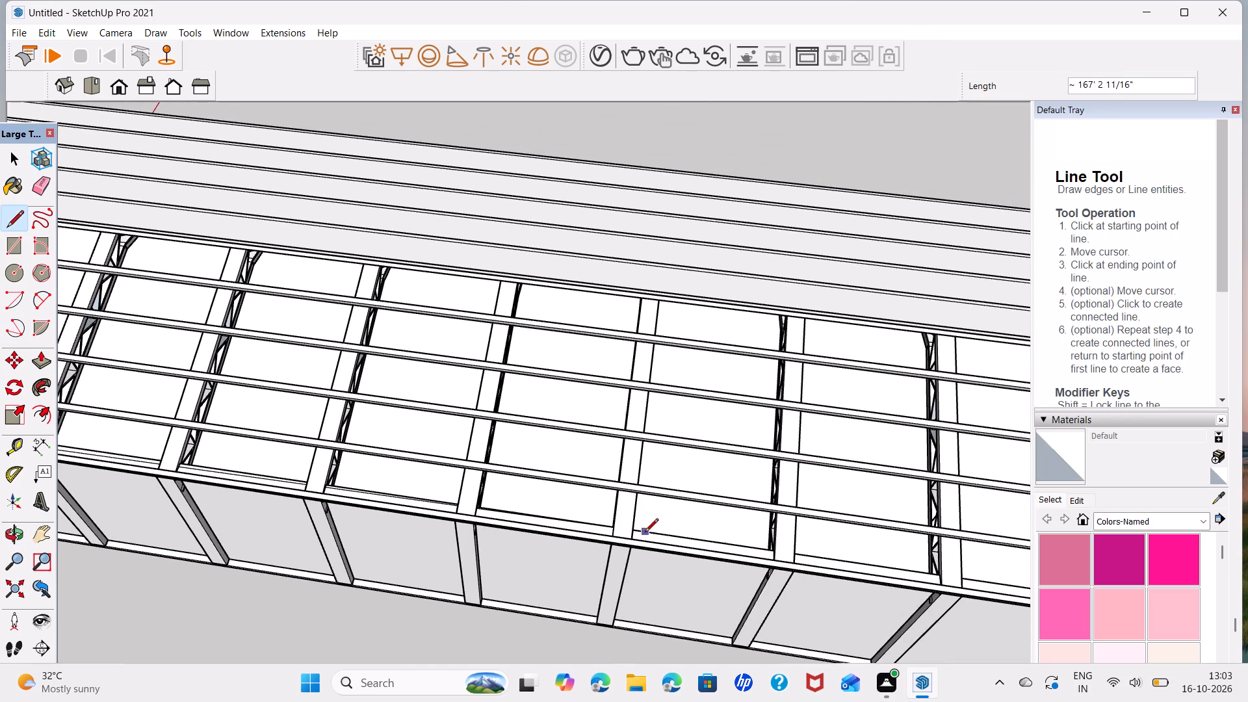
{"action": "middle_click_drag", "start_coordinate": [742, 555], "coordinate": [0, 448], "text": "shift"}
{"action": "scroll", "coordinate": [539, 516], "scroll_direction": "up", "scroll_amount": 7}
{"action": "left_click", "coordinate": [526, 555]}
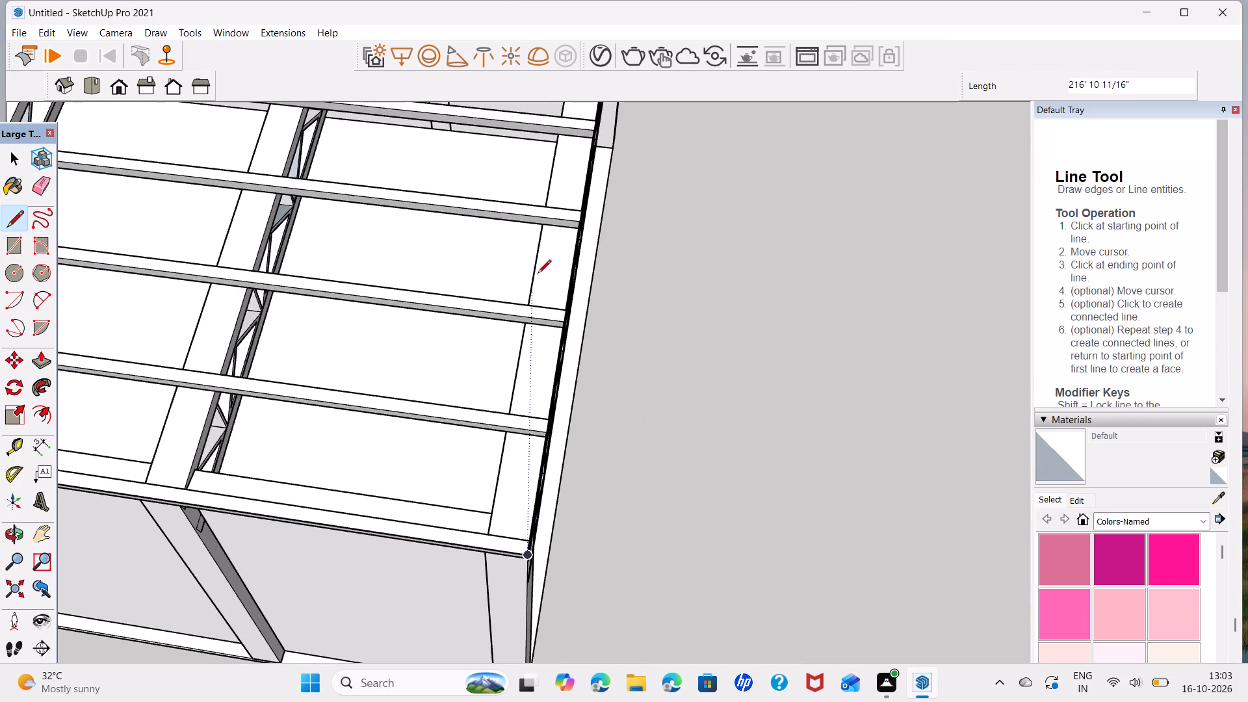
{"action": "left_click", "coordinate": [525, 553]}
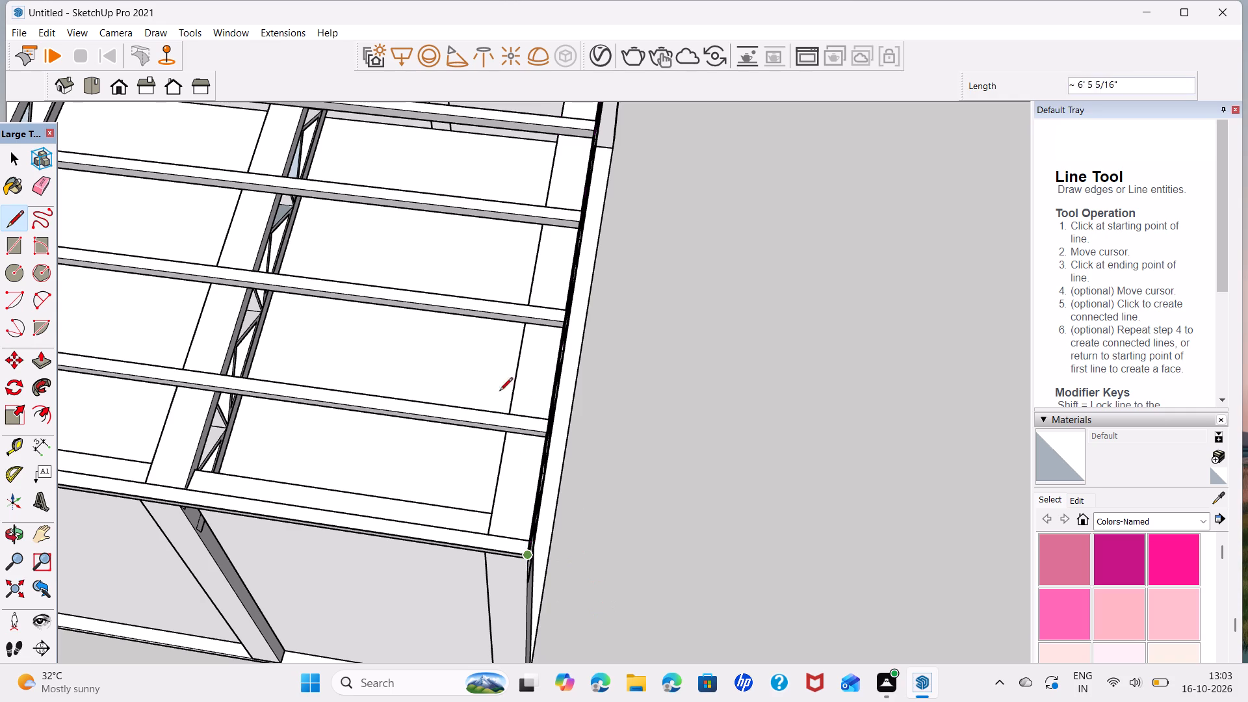
{"action": "middle_click_drag", "start_coordinate": [580, 163], "coordinate": [532, 474]}
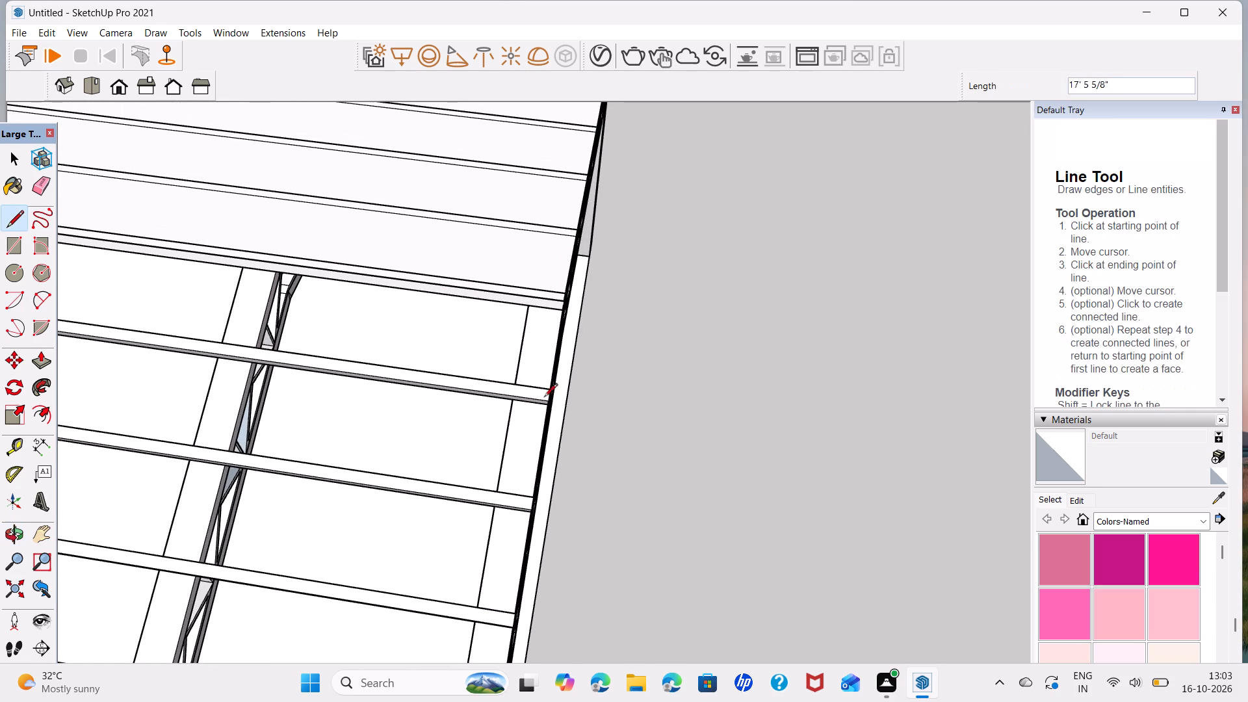
{"action": "scroll", "coordinate": [559, 288], "scroll_direction": "up", "scroll_amount": 6}
{"action": "left_click", "coordinate": [569, 307]}
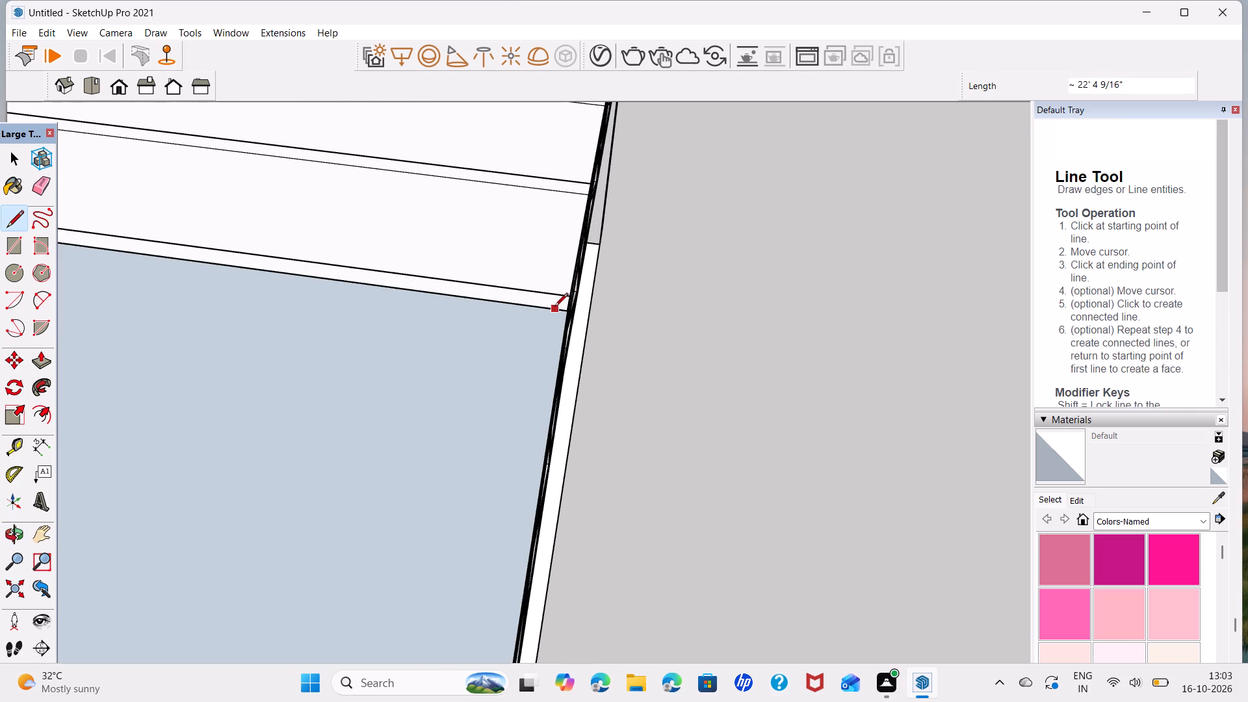
Reverse the newly drawn roof face so its front side points outward.
{"action": "key", "text": "space"}
{"action": "right_click", "coordinate": [500, 443]}
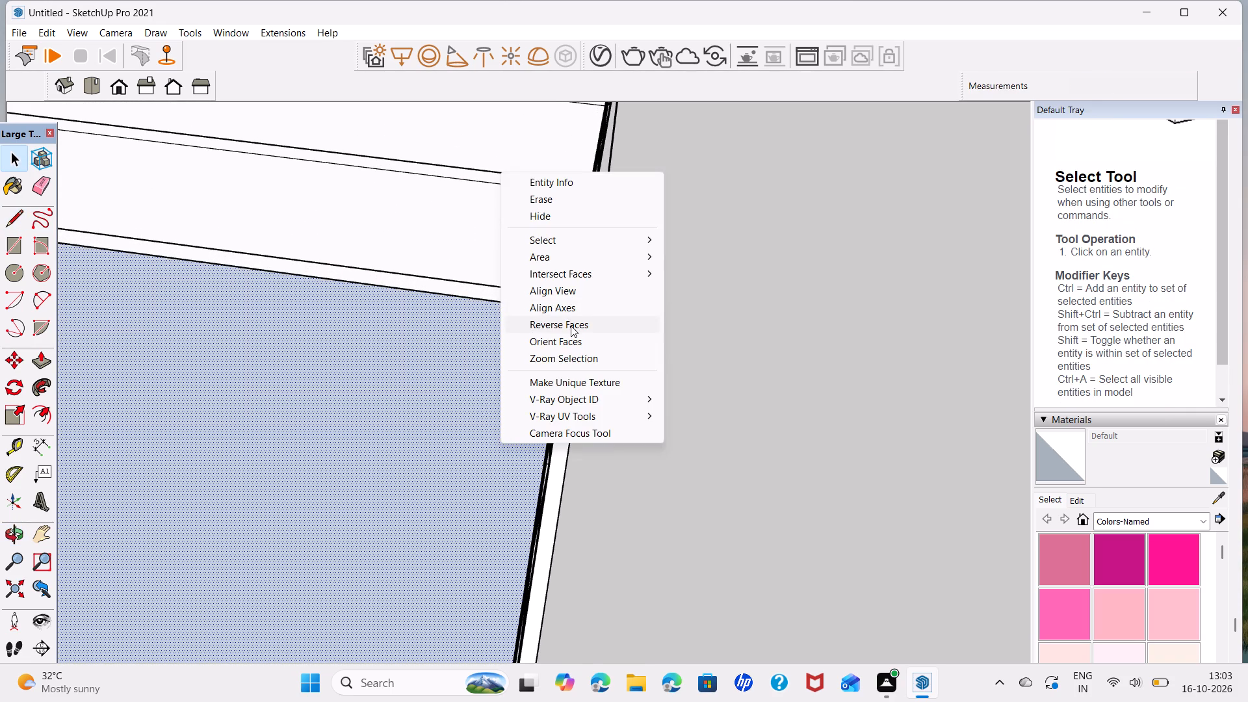
{"action": "left_click", "coordinate": [571, 326]}
Delete the thin sliver face at the open gable end beneath the new roof slope's edge.
{"action": "scroll", "coordinate": [688, 365], "scroll_direction": "down", "scroll_amount": 5}
{"action": "scroll", "coordinate": [672, 435], "scroll_direction": "down", "scroll_amount": 5}
{"action": "middle_click_drag", "start_coordinate": [540, 542], "coordinate": [463, 485]}
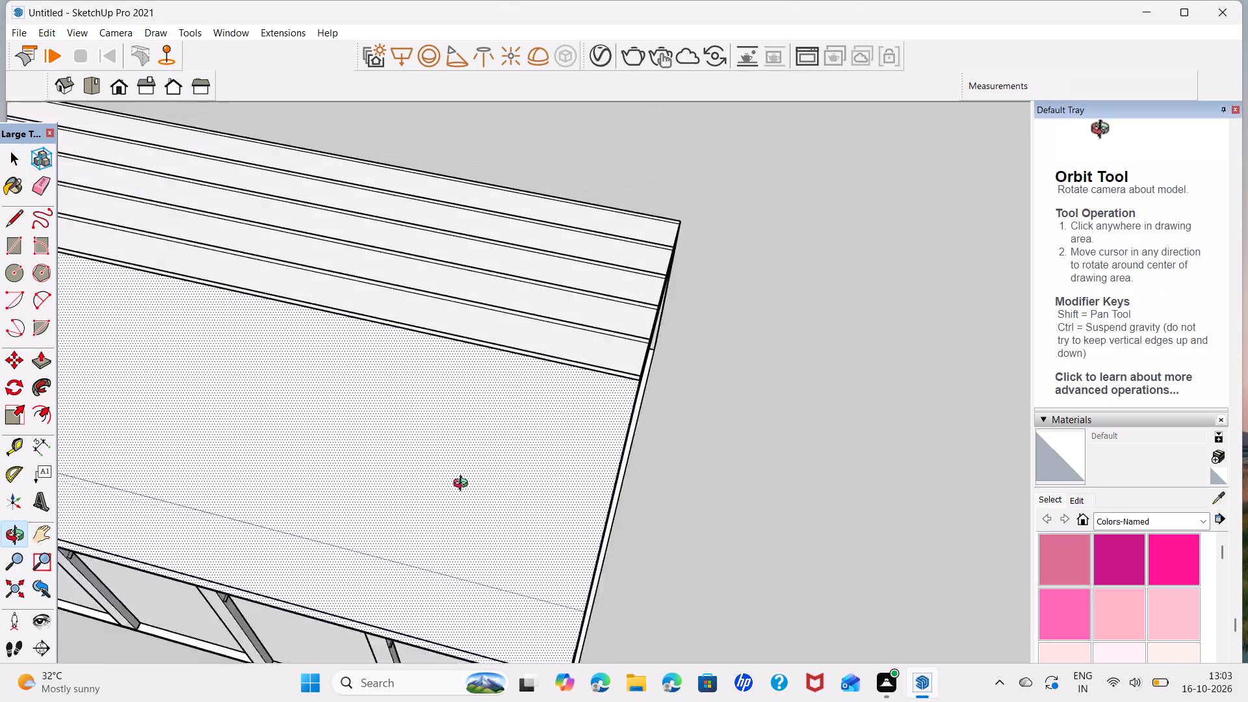
{"action": "middle_click_drag", "start_coordinate": [463, 485], "coordinate": [110, 246]}
{"action": "scroll", "coordinate": [439, 321], "scroll_direction": "up", "scroll_amount": 4}
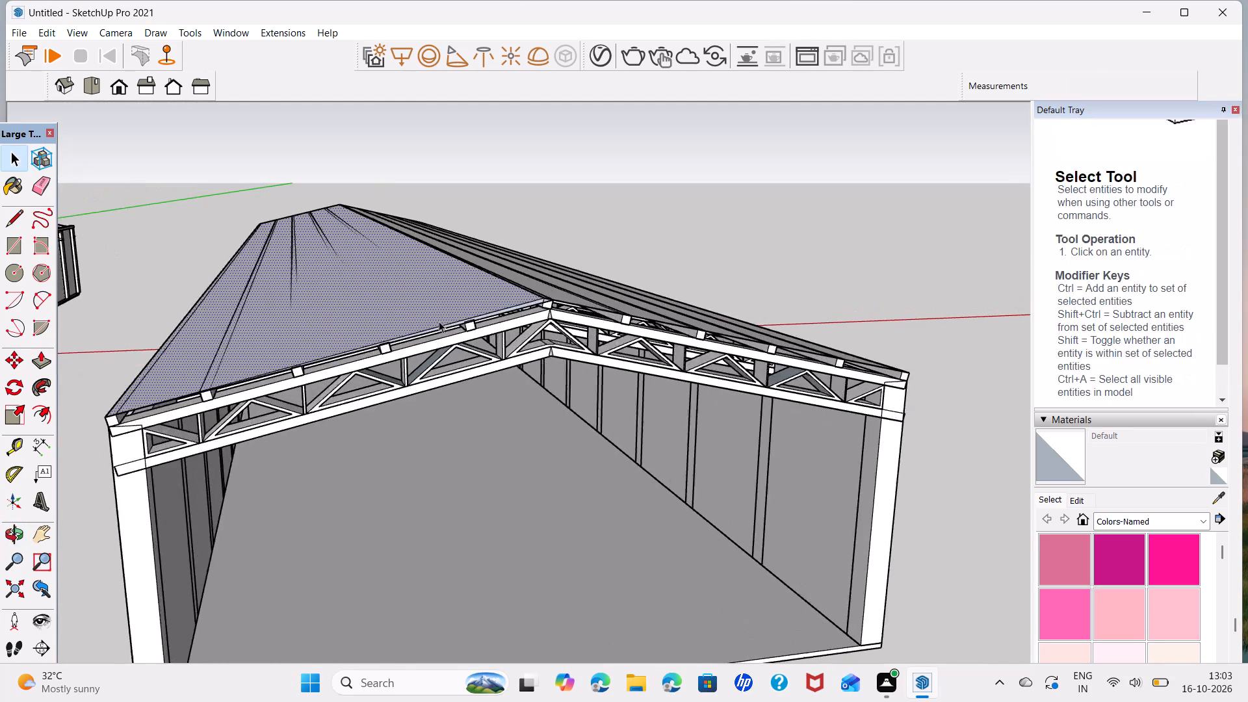
{"action": "scroll", "coordinate": [439, 321], "scroll_direction": "up", "scroll_amount": 8}
{"action": "middle_click_drag", "start_coordinate": [586, 300], "coordinate": [461, 266]}
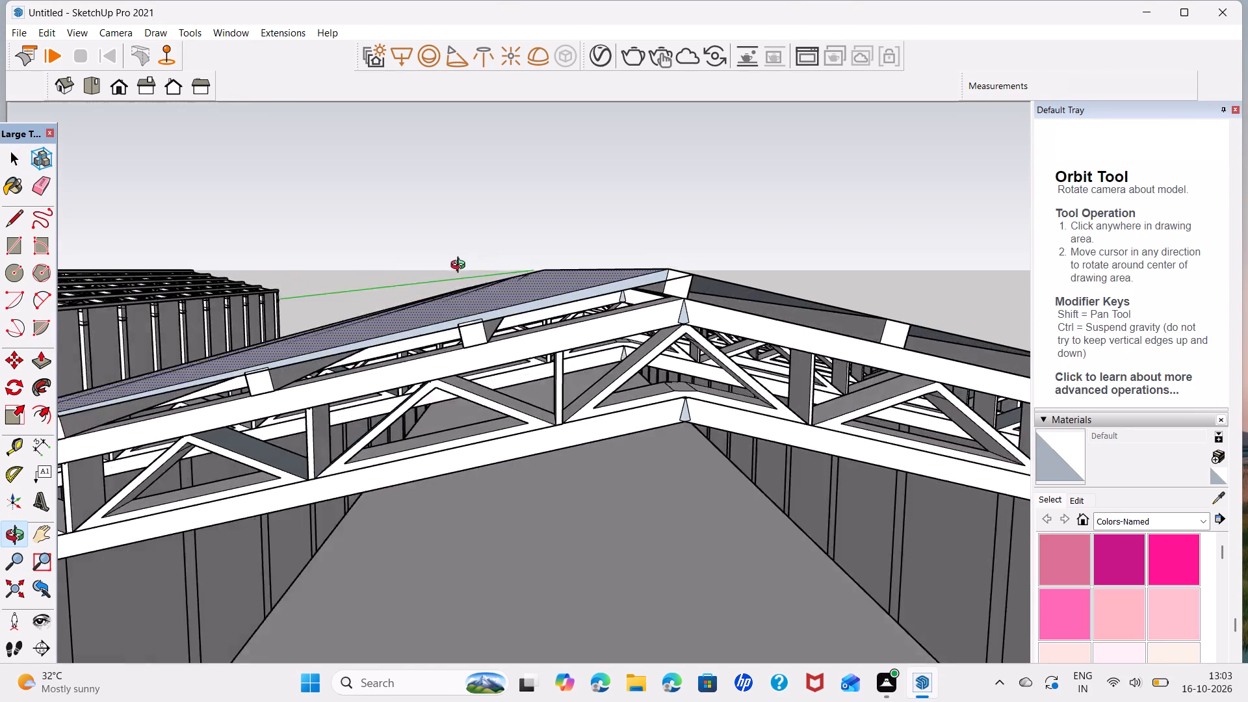
{"action": "middle_click_drag", "start_coordinate": [461, 266], "coordinate": [292, 280]}
{"action": "scroll", "coordinate": [553, 309], "scroll_direction": "up", "scroll_amount": 6}
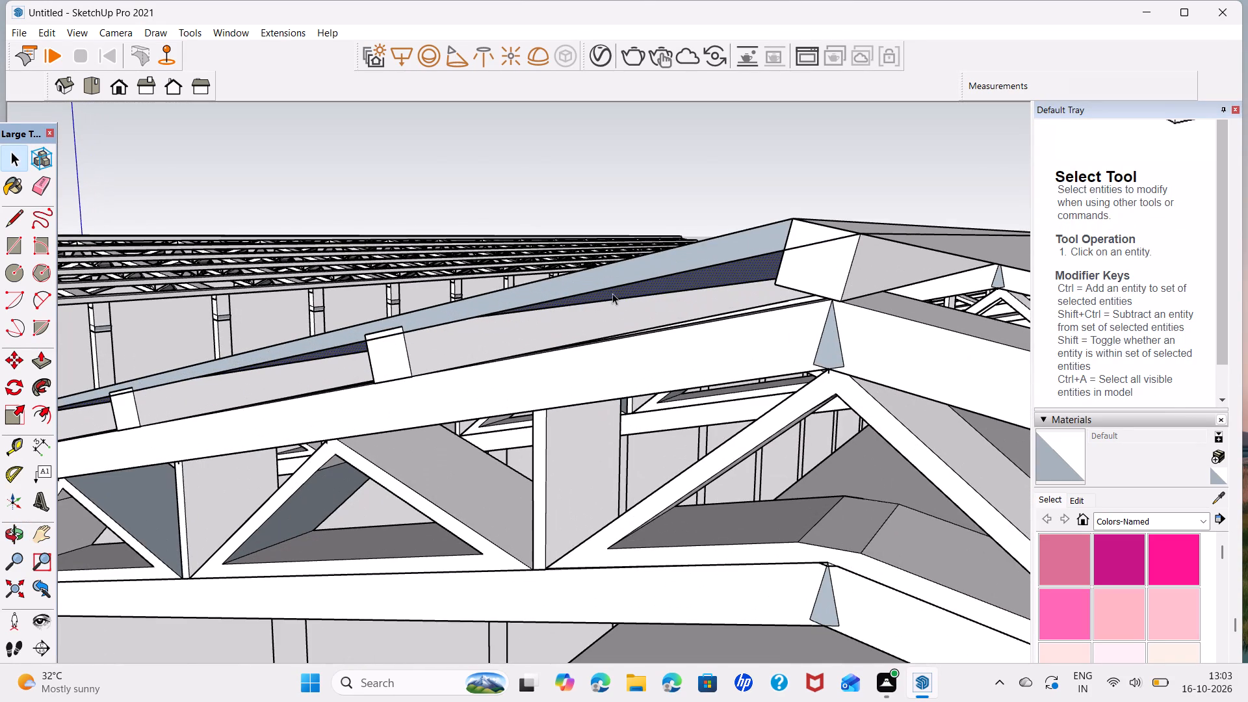
{"action": "left_click", "coordinate": [621, 287]}
{"action": "key", "text": "Delete"}
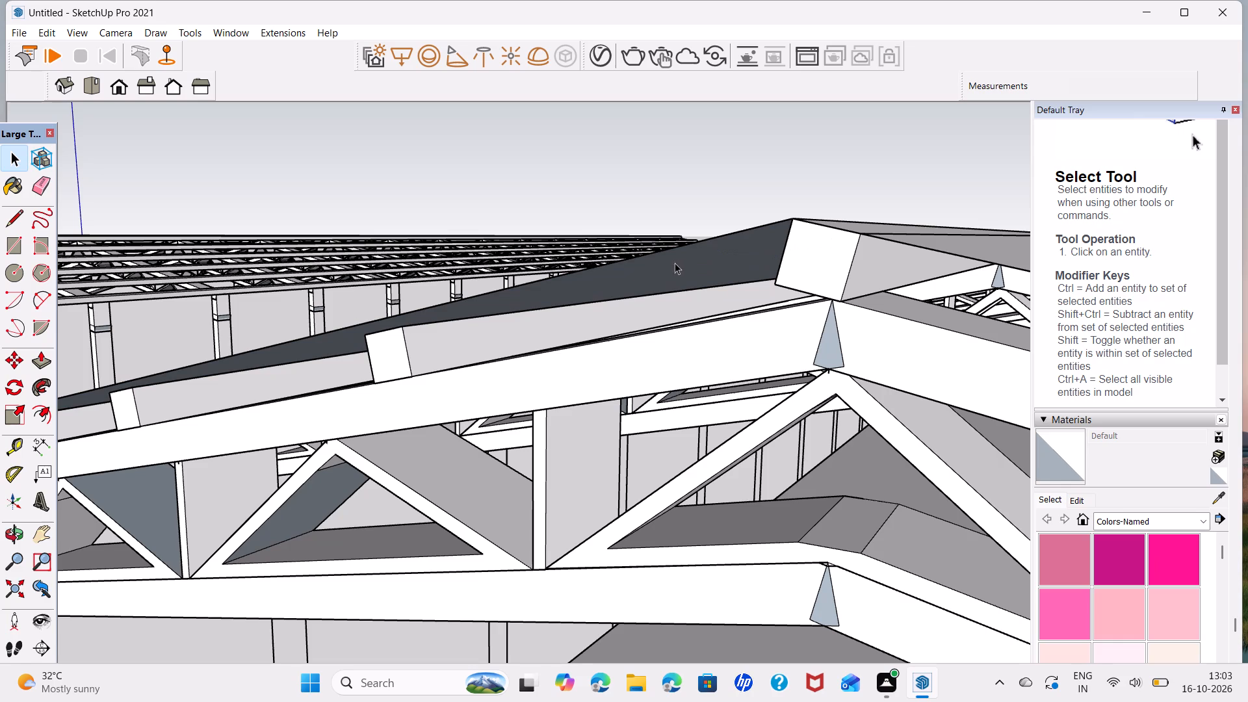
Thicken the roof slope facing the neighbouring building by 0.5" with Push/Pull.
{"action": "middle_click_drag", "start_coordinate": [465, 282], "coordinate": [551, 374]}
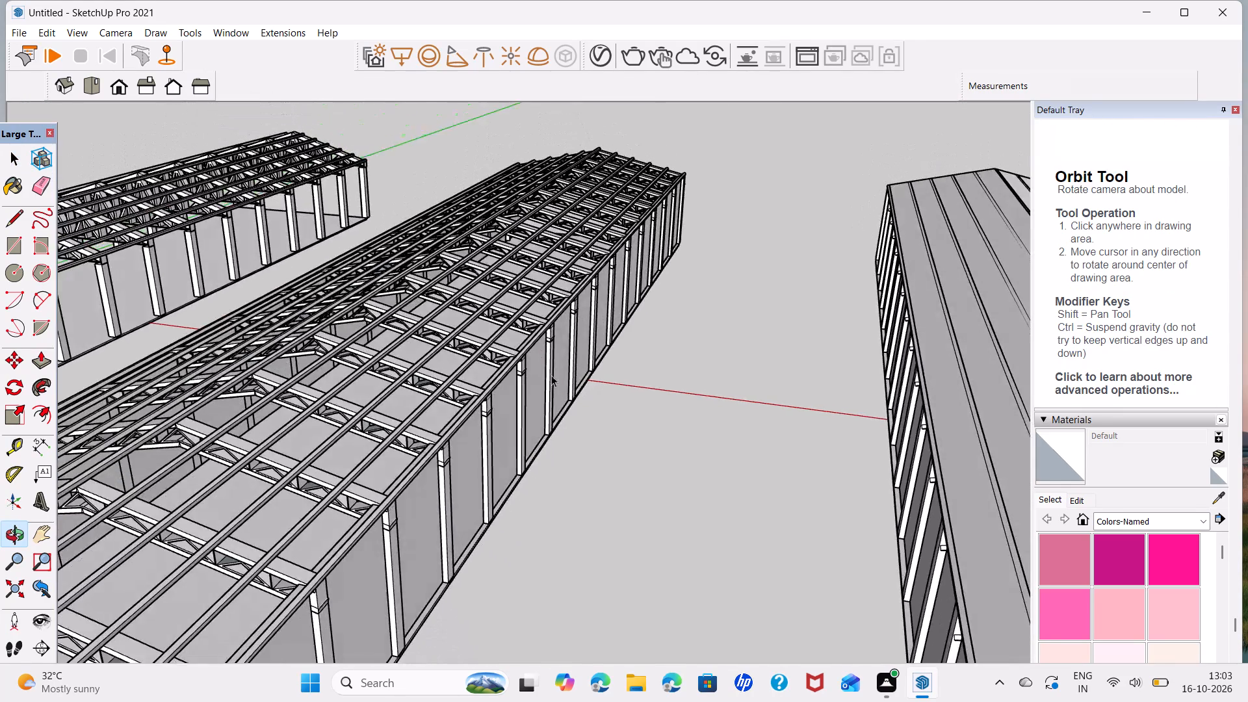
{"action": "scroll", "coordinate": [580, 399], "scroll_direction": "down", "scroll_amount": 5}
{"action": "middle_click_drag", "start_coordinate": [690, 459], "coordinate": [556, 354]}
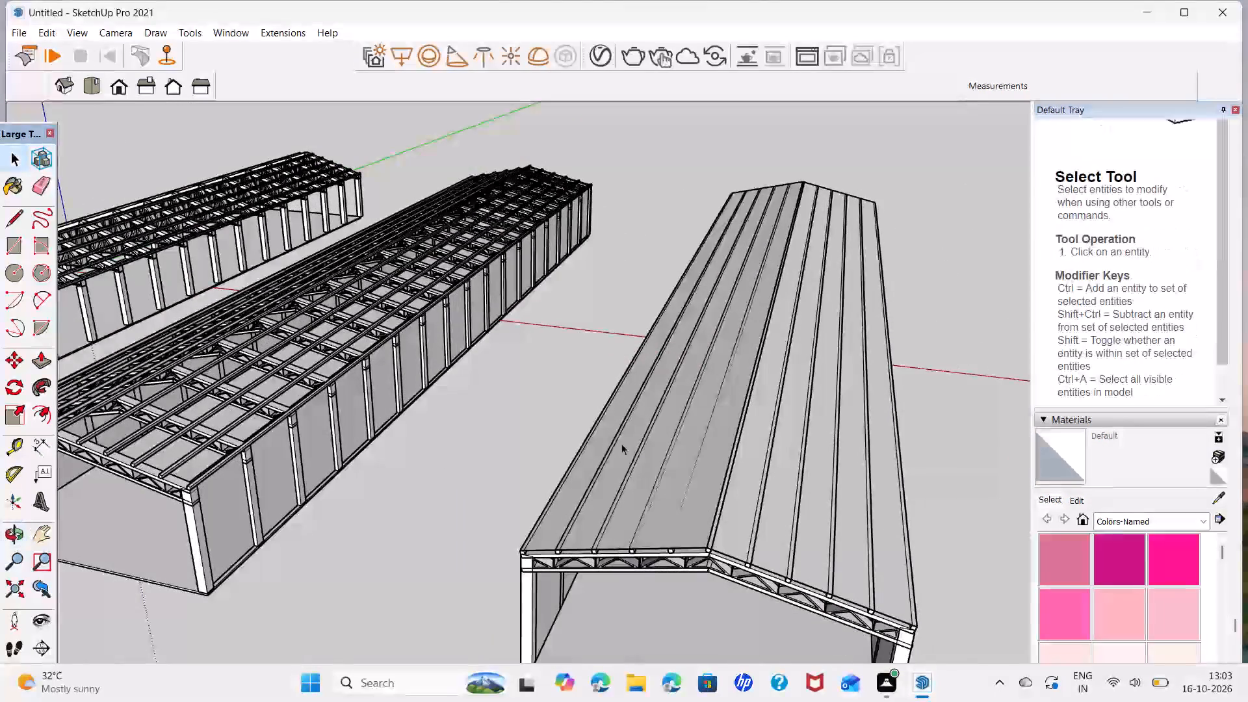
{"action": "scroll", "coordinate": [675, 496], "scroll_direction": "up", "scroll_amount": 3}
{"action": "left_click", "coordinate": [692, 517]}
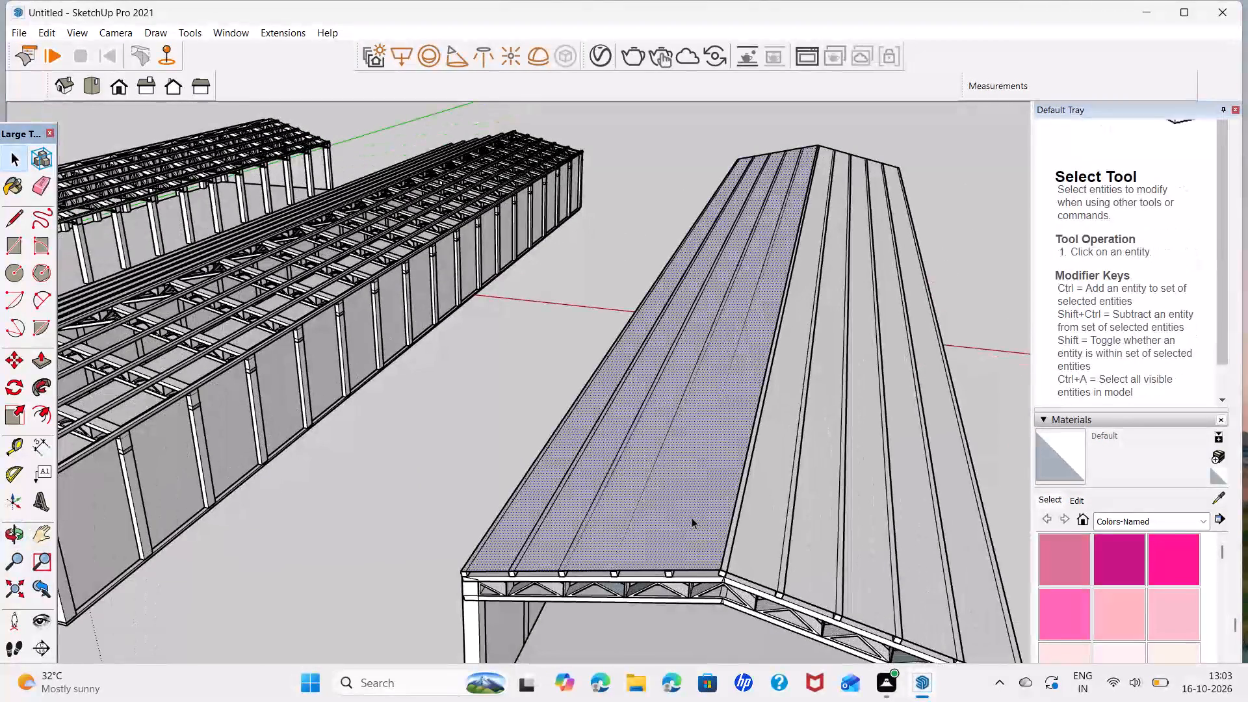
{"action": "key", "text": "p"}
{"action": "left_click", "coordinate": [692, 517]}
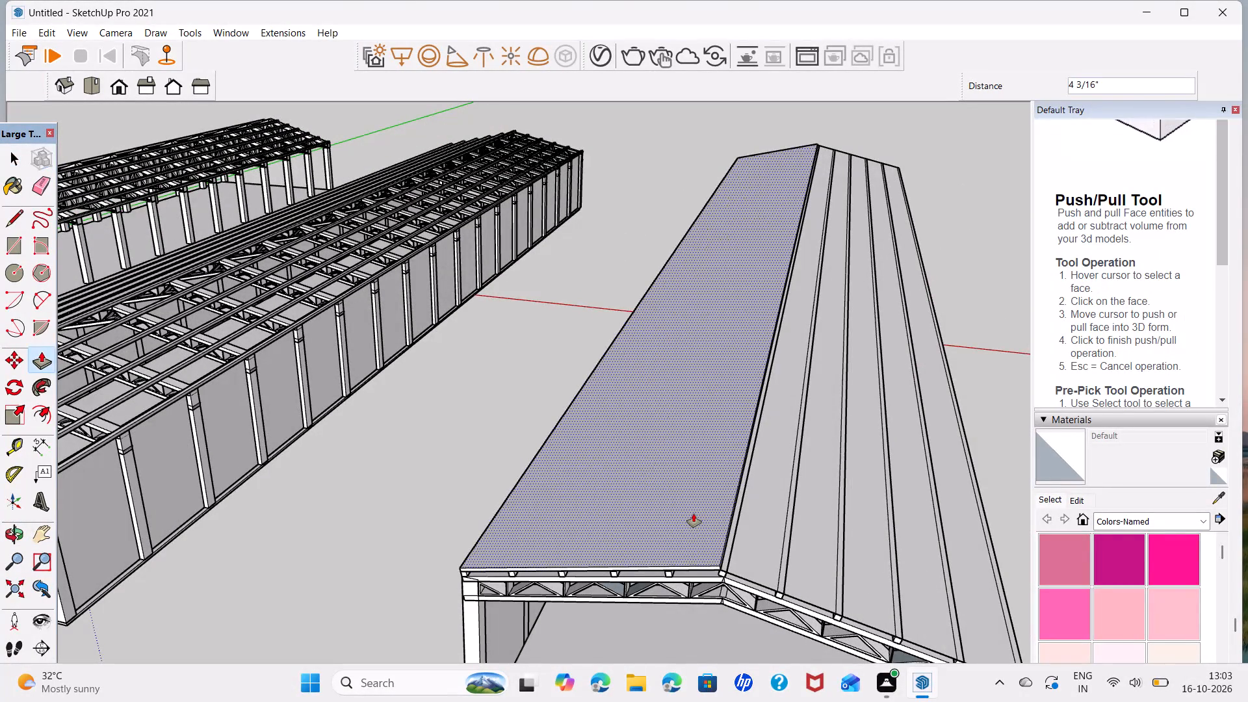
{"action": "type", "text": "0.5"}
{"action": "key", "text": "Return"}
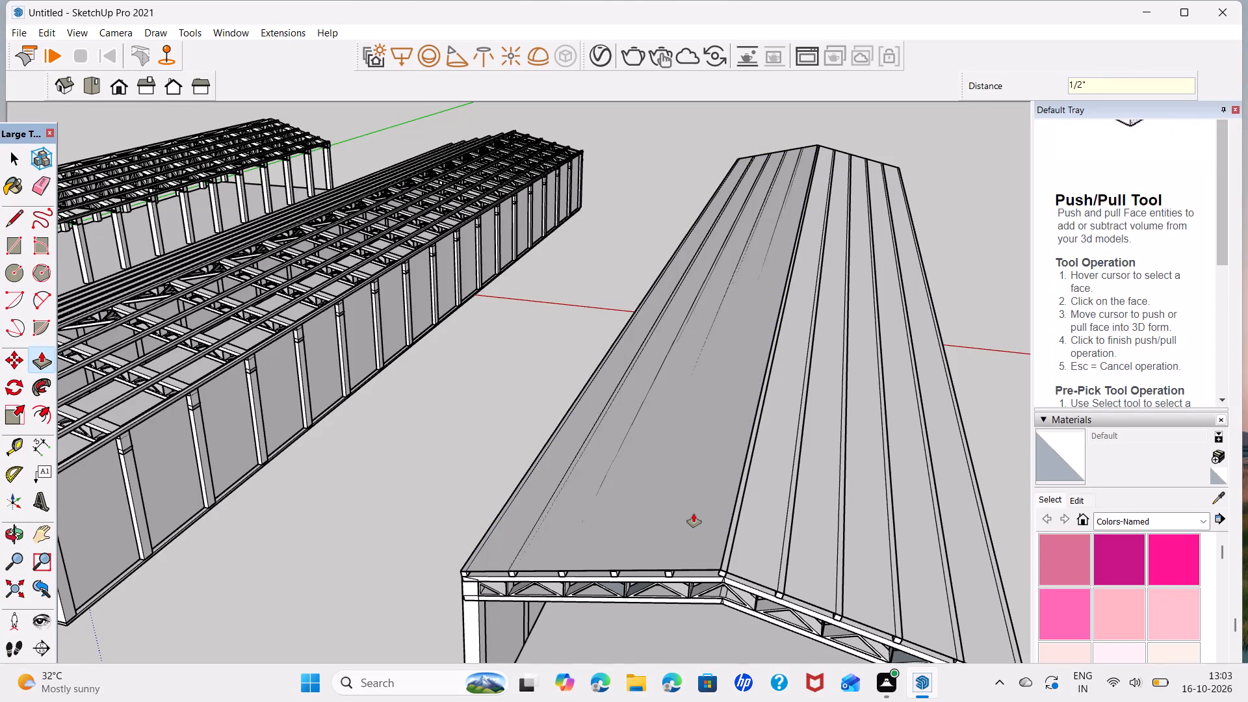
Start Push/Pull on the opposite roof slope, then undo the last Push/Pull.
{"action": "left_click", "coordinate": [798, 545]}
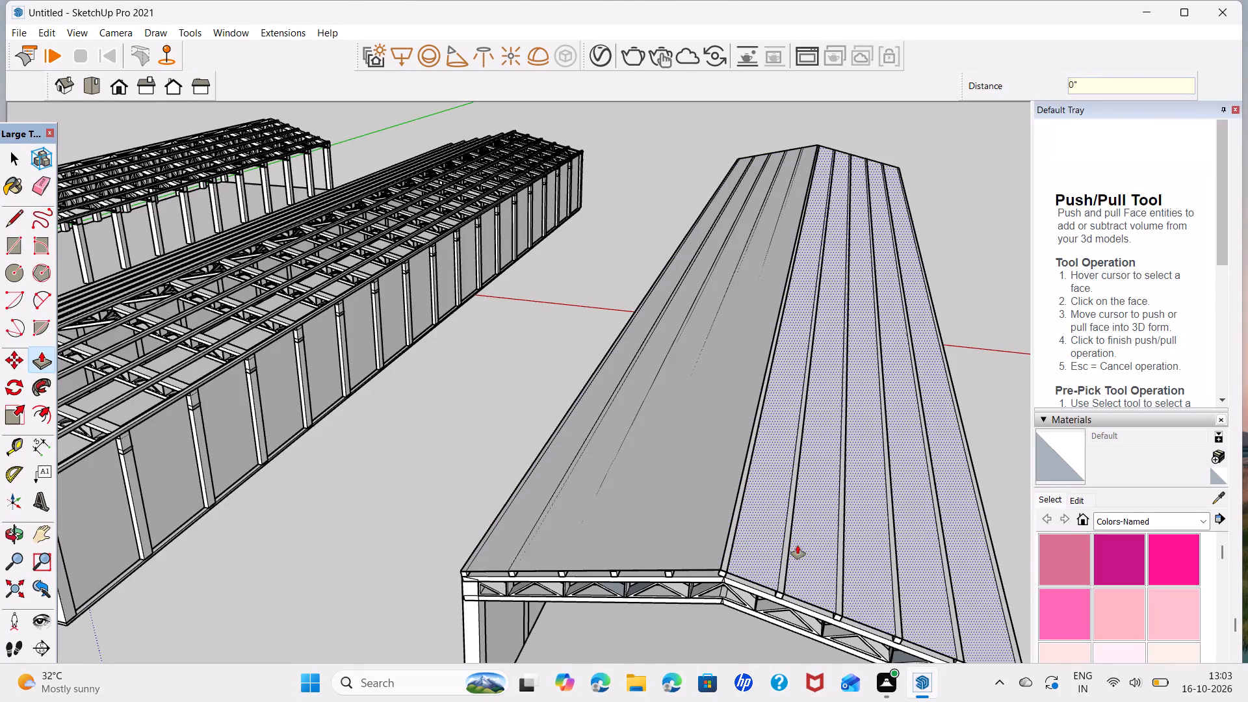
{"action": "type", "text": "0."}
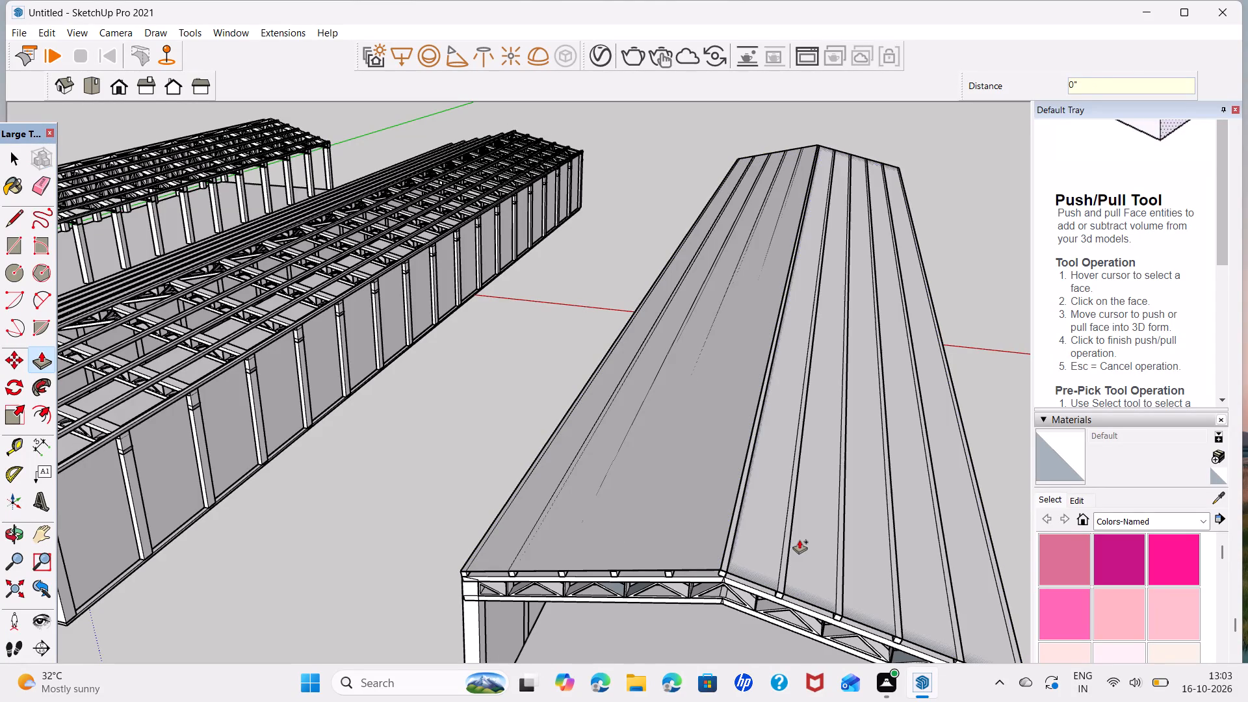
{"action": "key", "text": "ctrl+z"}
Push/Pull the roof slope facing the neighbouring building by 1" and repeat the same thickness on the opposite slope.
{"action": "left_click", "coordinate": [686, 553]}
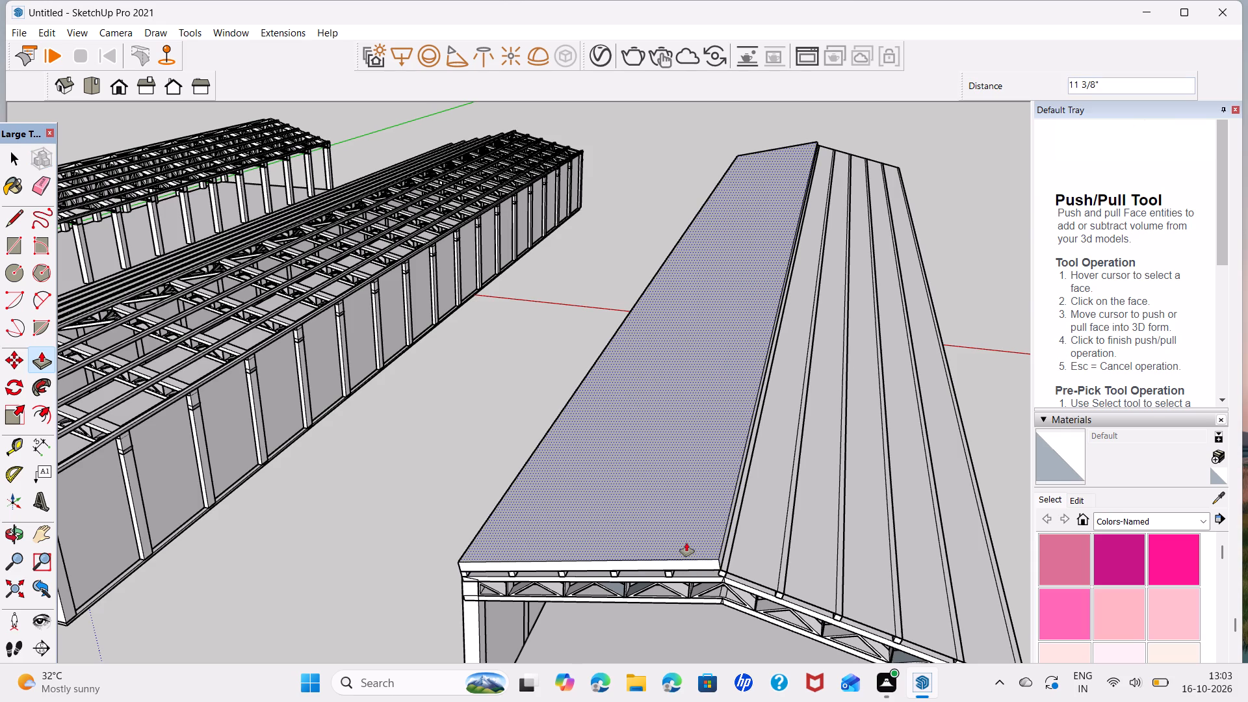
{"action": "key", "text": "1"}
{"action": "key", "text": "Return"}
{"action": "double_click", "coordinate": [840, 552]}
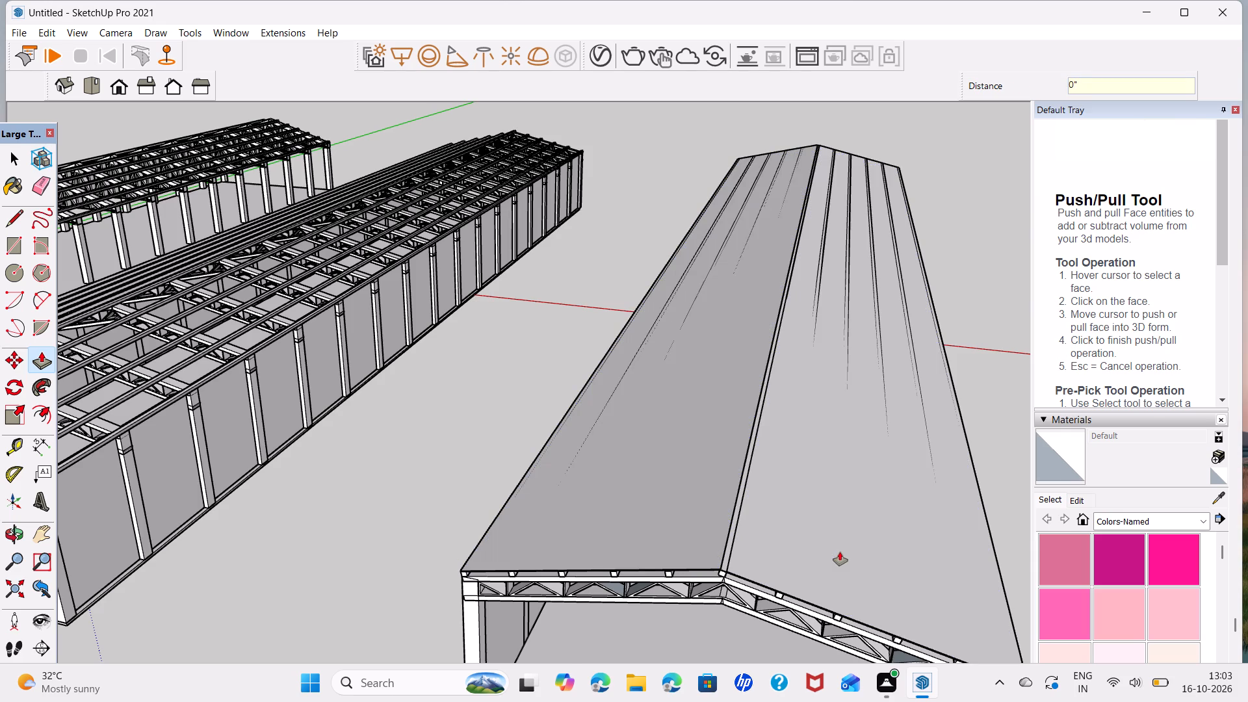
{"action": "key", "text": "space"}
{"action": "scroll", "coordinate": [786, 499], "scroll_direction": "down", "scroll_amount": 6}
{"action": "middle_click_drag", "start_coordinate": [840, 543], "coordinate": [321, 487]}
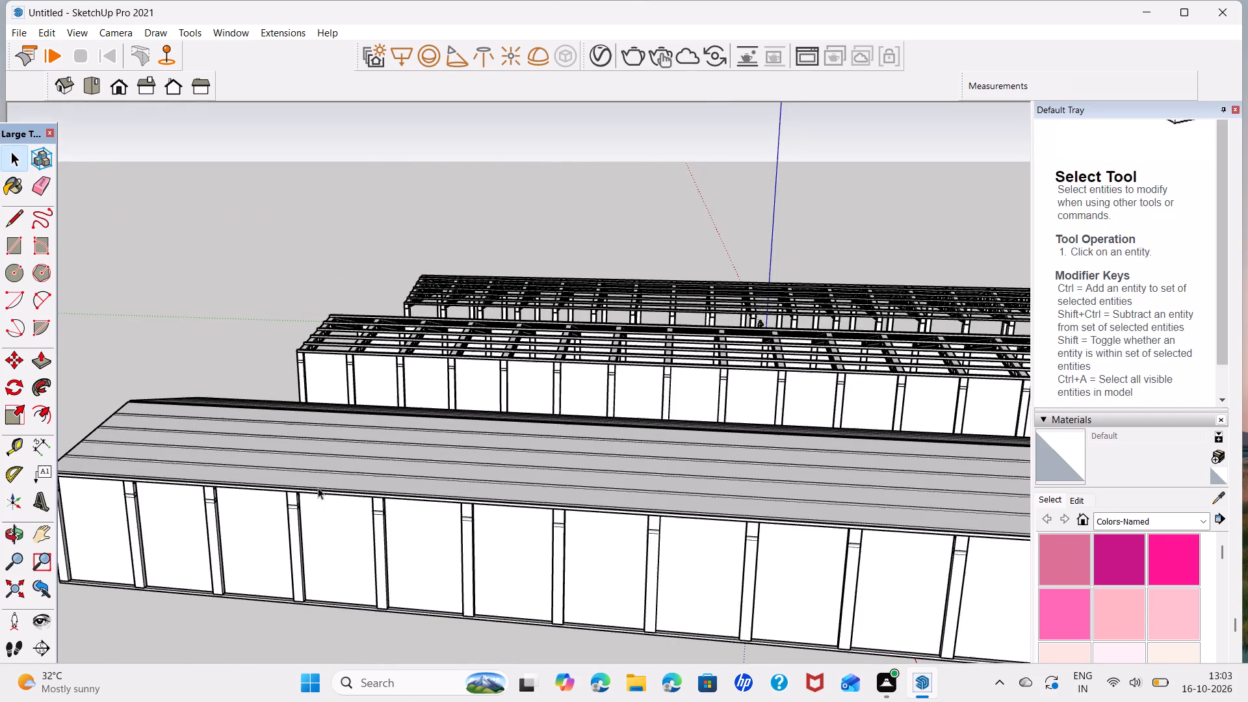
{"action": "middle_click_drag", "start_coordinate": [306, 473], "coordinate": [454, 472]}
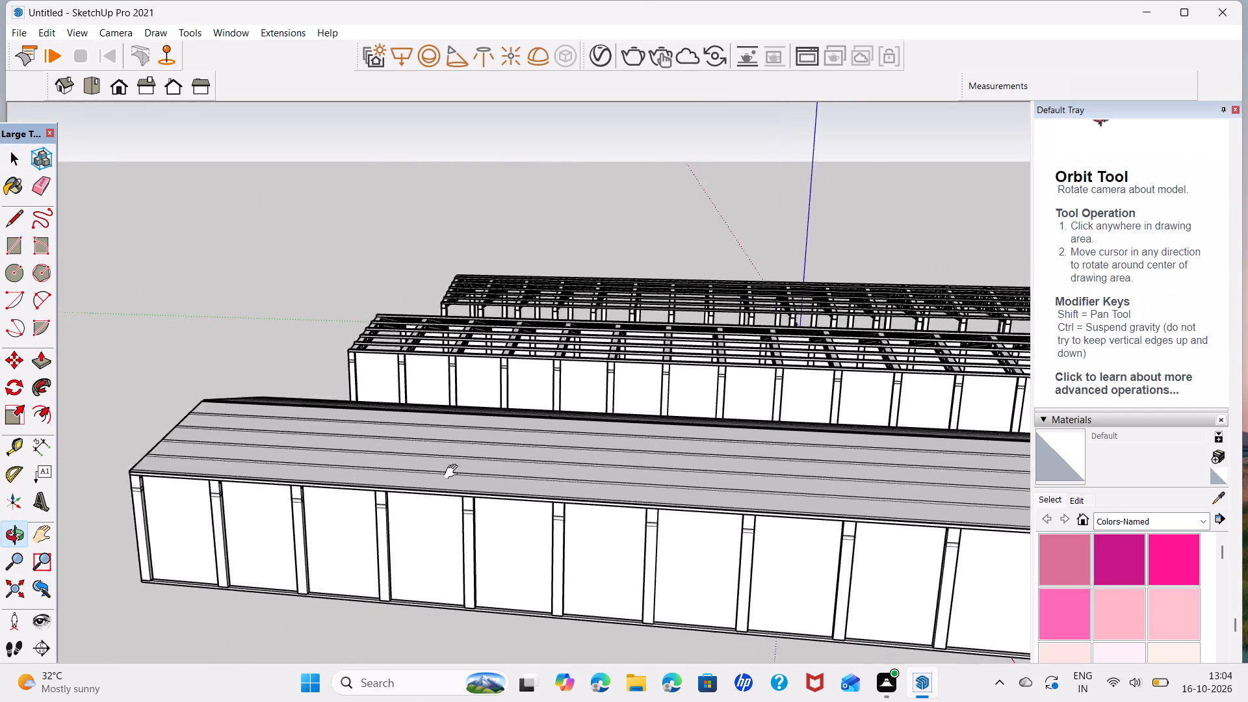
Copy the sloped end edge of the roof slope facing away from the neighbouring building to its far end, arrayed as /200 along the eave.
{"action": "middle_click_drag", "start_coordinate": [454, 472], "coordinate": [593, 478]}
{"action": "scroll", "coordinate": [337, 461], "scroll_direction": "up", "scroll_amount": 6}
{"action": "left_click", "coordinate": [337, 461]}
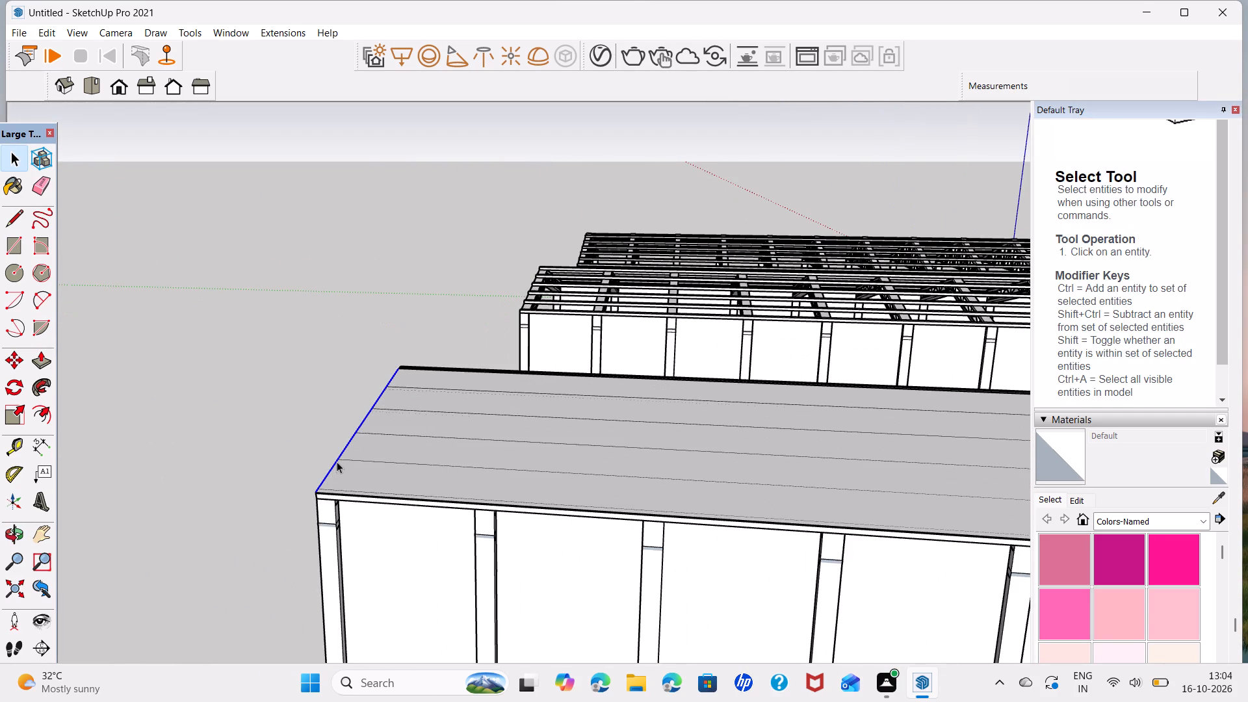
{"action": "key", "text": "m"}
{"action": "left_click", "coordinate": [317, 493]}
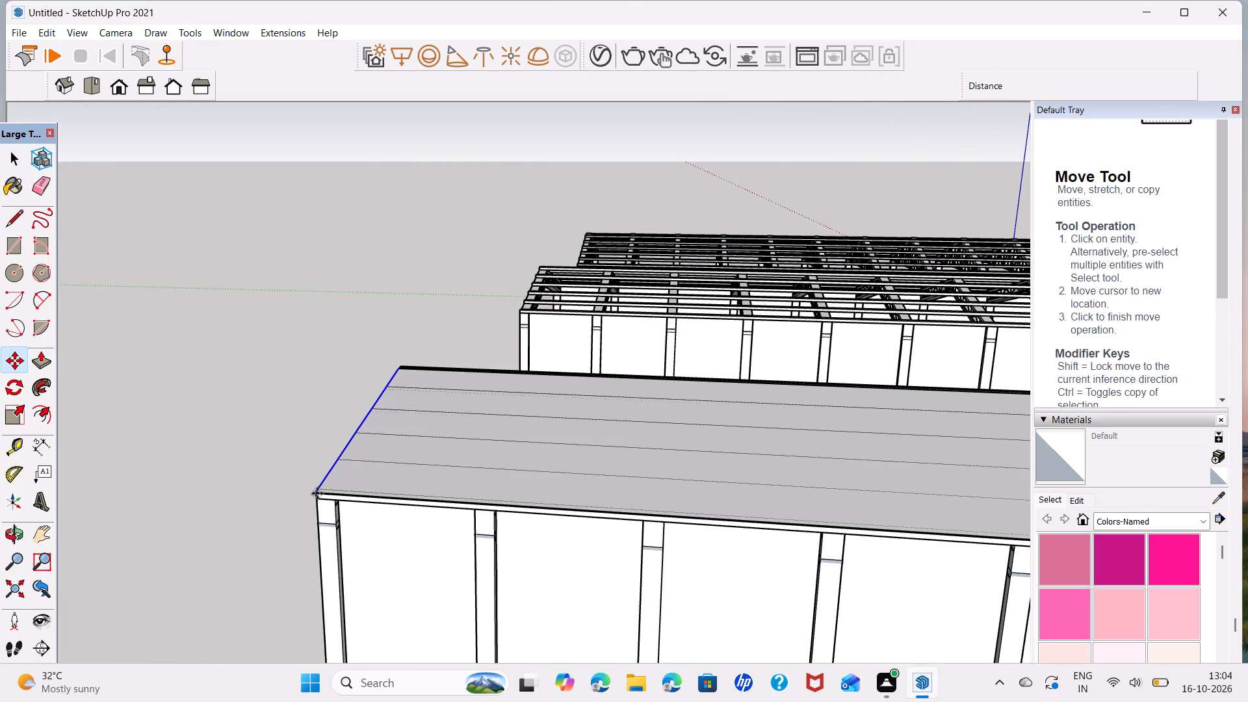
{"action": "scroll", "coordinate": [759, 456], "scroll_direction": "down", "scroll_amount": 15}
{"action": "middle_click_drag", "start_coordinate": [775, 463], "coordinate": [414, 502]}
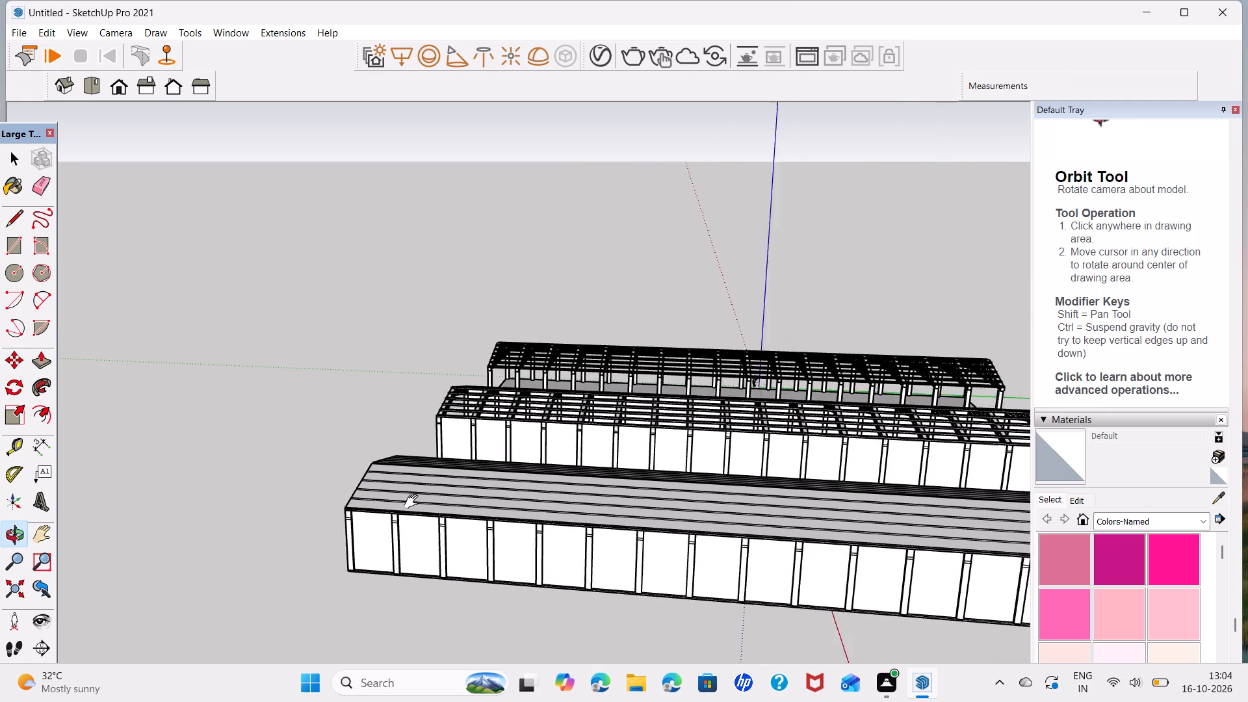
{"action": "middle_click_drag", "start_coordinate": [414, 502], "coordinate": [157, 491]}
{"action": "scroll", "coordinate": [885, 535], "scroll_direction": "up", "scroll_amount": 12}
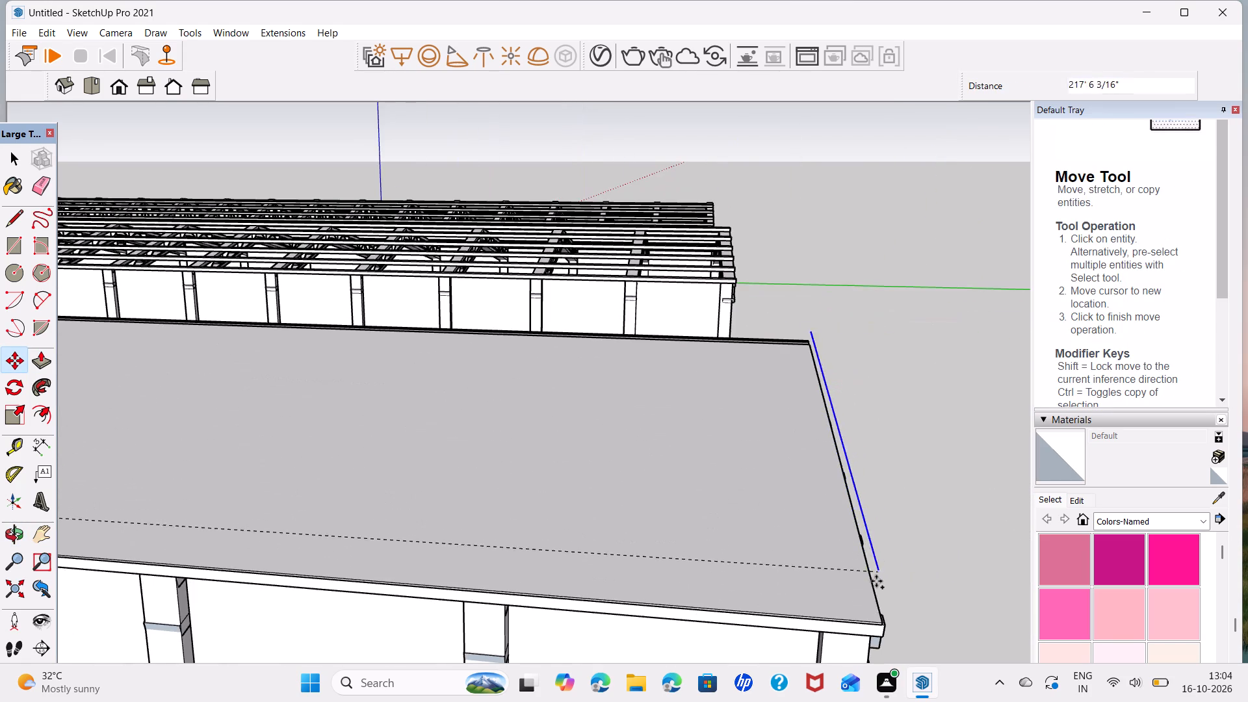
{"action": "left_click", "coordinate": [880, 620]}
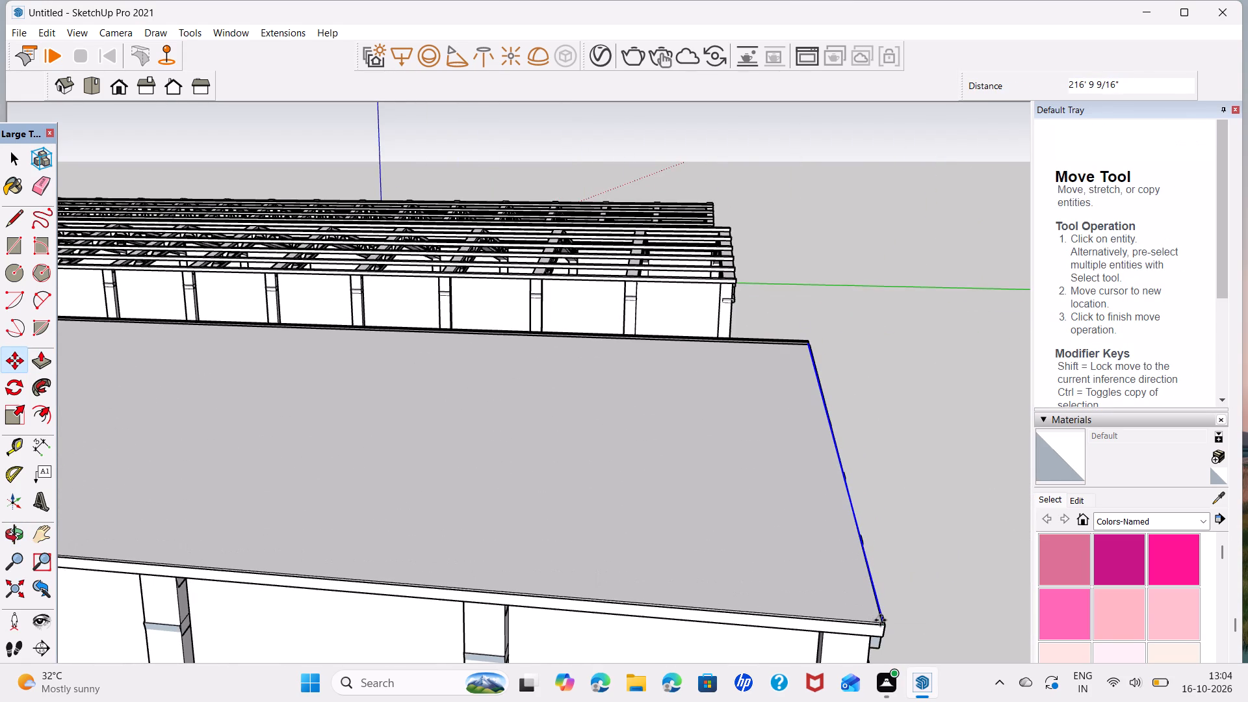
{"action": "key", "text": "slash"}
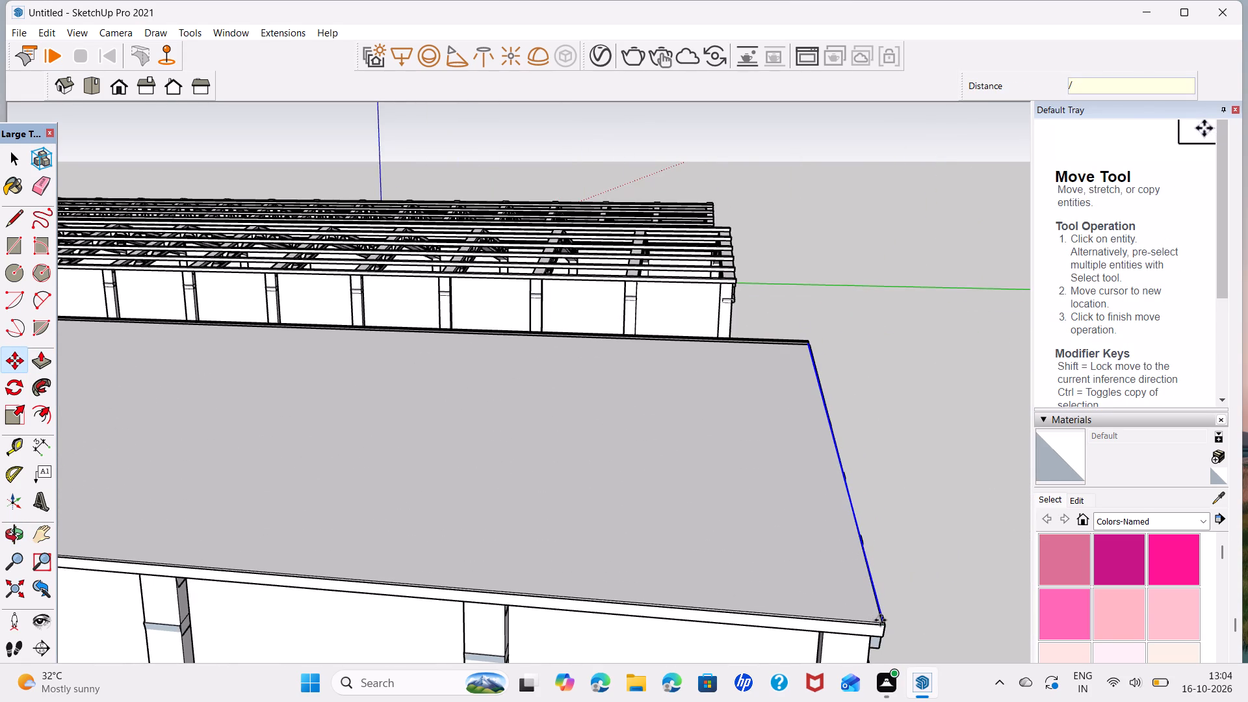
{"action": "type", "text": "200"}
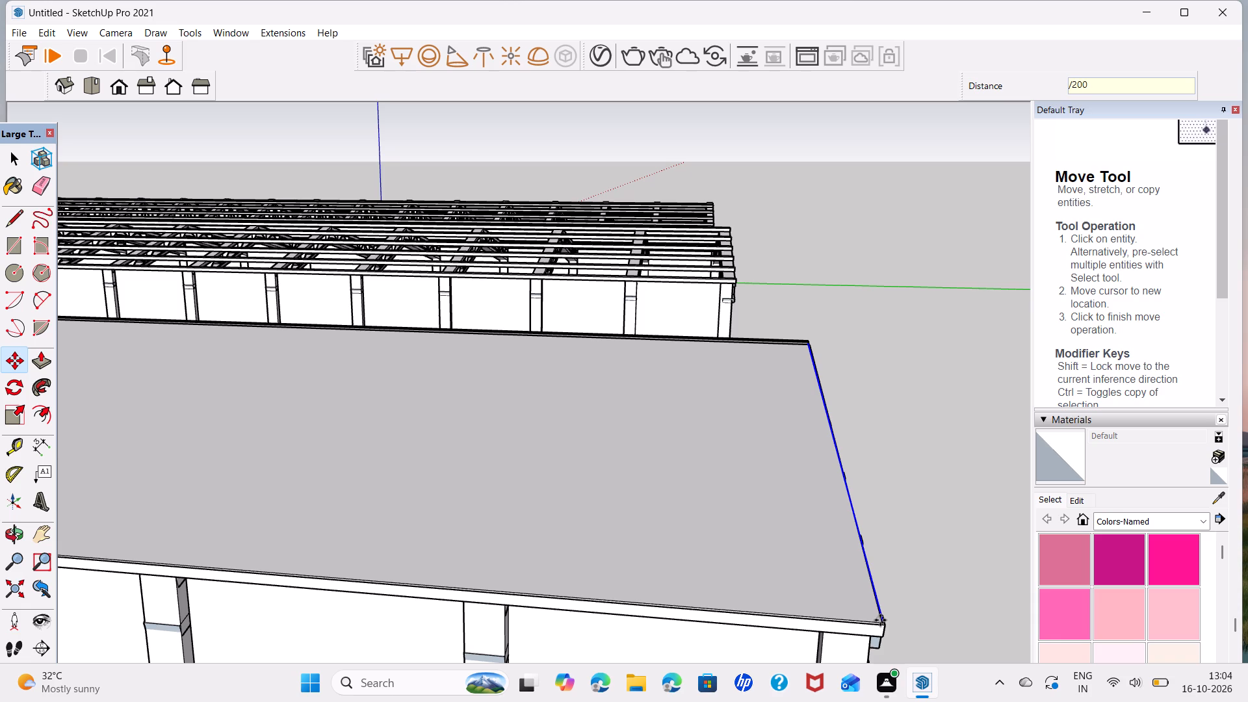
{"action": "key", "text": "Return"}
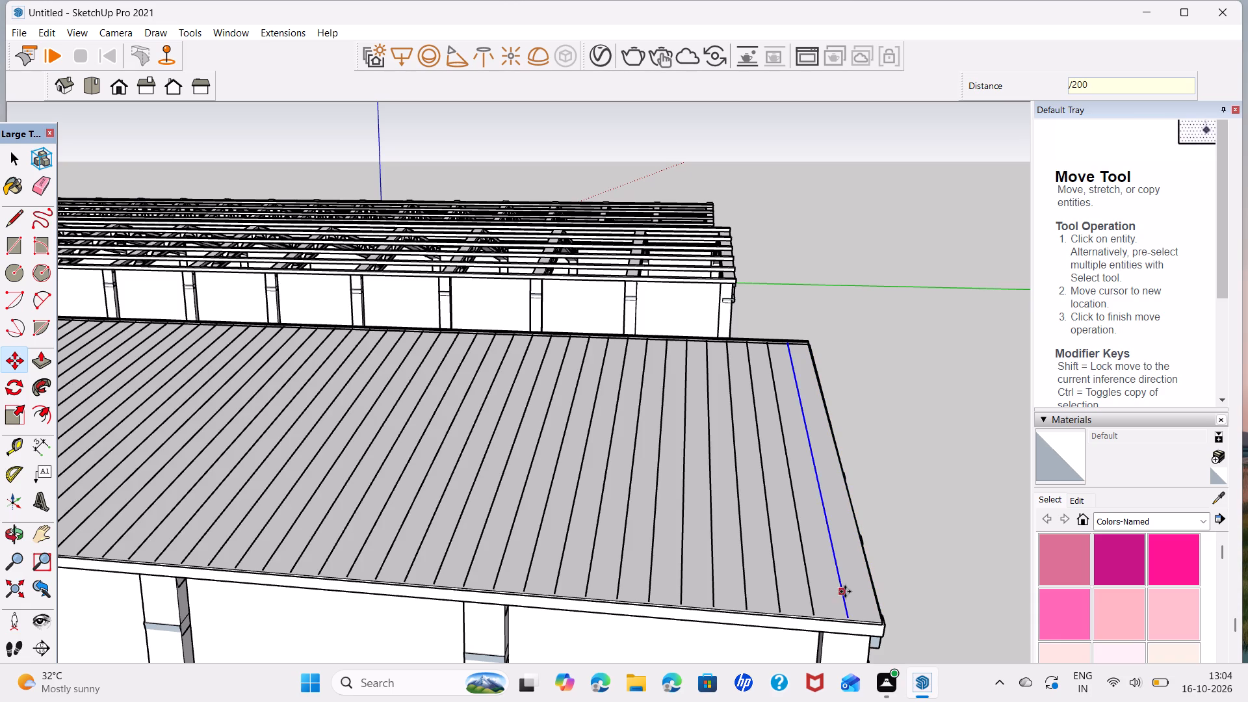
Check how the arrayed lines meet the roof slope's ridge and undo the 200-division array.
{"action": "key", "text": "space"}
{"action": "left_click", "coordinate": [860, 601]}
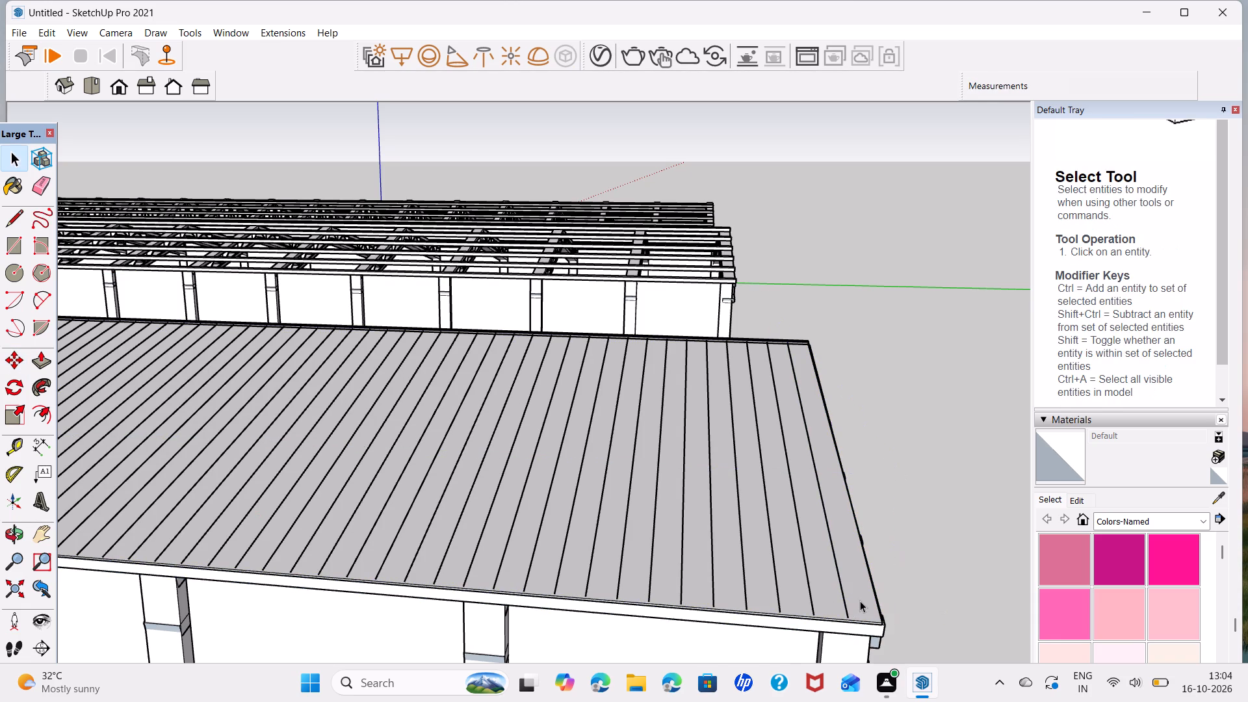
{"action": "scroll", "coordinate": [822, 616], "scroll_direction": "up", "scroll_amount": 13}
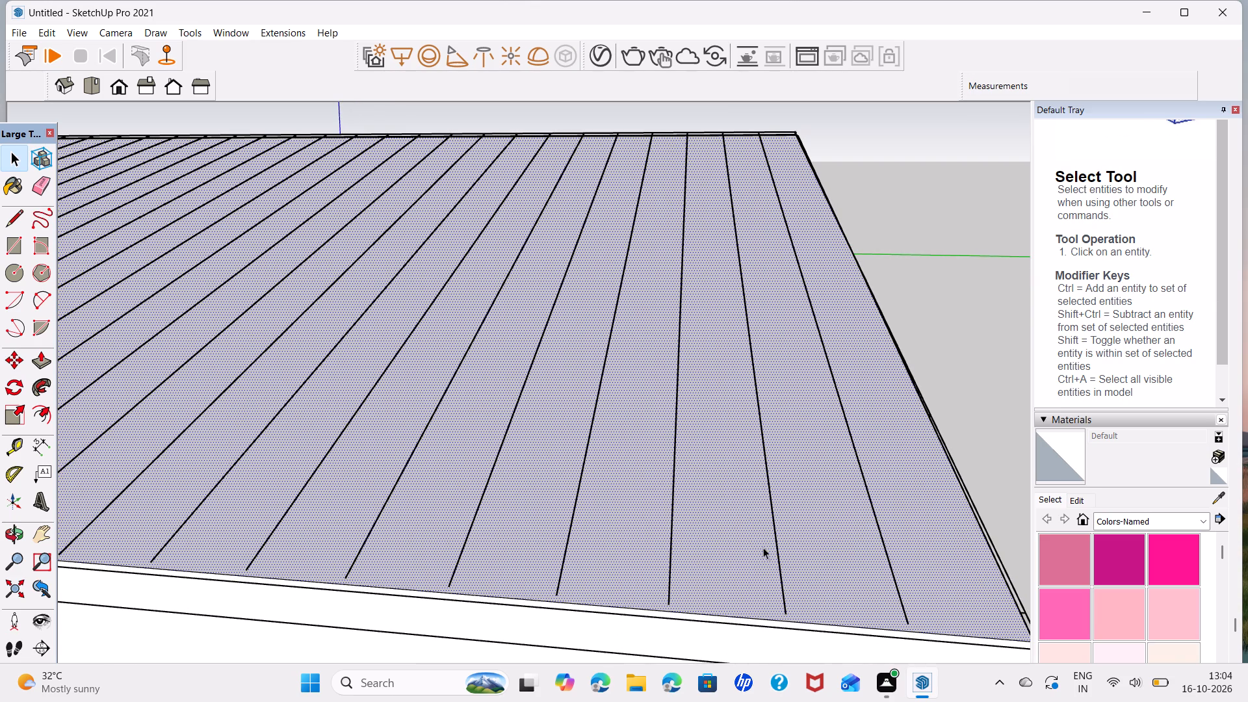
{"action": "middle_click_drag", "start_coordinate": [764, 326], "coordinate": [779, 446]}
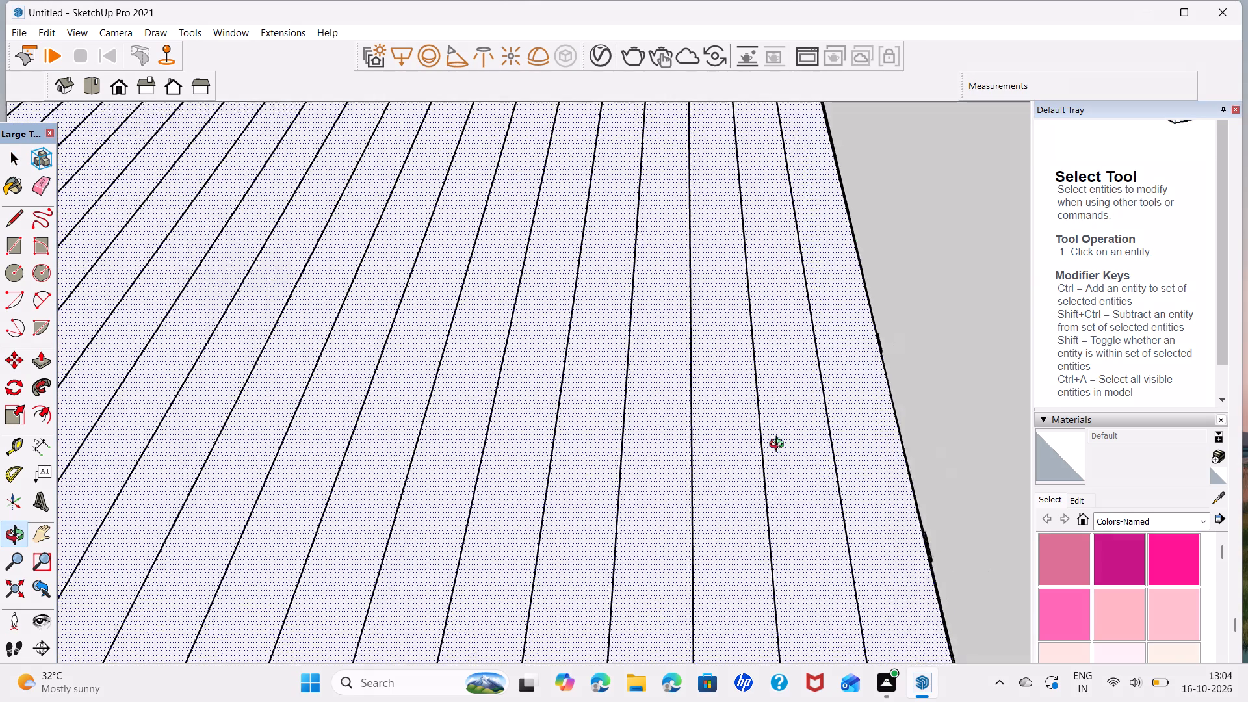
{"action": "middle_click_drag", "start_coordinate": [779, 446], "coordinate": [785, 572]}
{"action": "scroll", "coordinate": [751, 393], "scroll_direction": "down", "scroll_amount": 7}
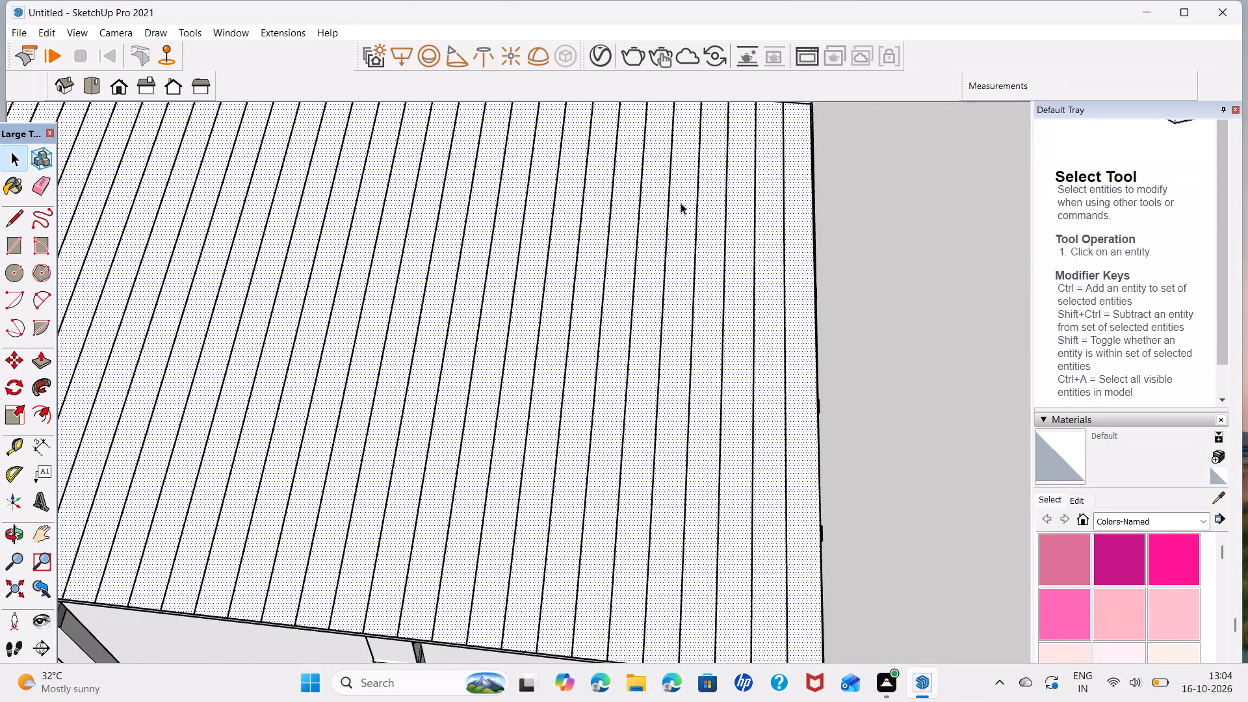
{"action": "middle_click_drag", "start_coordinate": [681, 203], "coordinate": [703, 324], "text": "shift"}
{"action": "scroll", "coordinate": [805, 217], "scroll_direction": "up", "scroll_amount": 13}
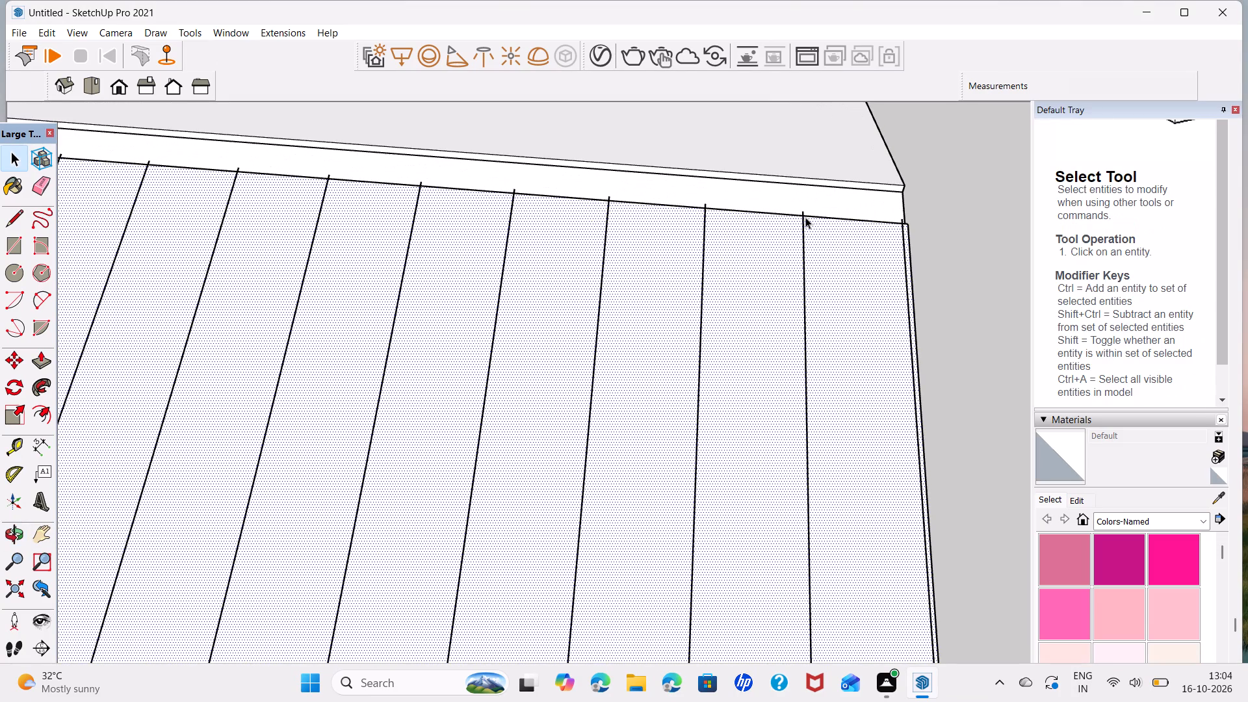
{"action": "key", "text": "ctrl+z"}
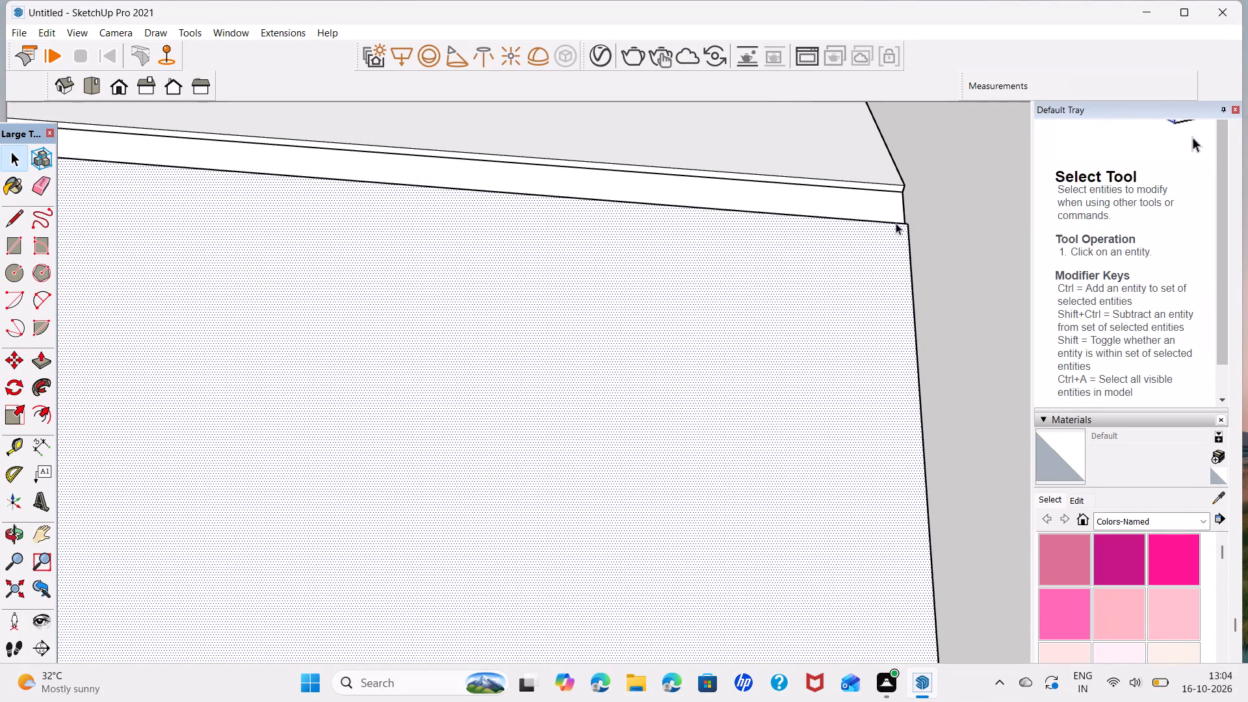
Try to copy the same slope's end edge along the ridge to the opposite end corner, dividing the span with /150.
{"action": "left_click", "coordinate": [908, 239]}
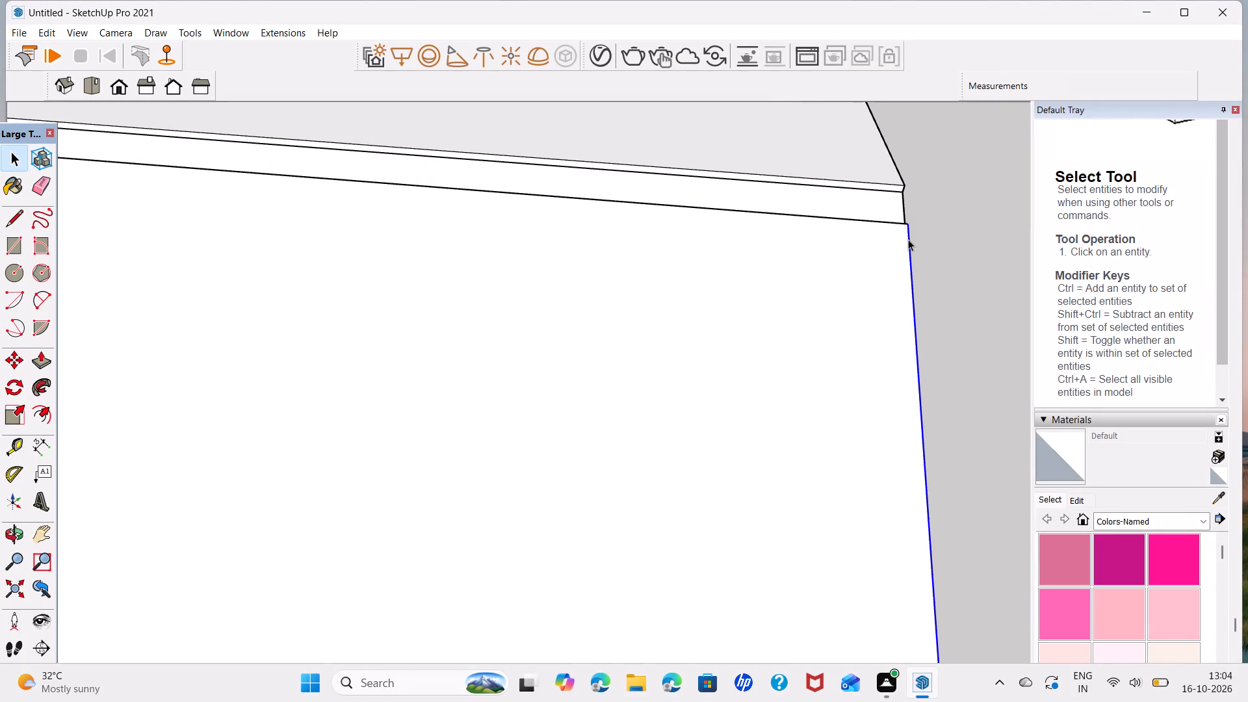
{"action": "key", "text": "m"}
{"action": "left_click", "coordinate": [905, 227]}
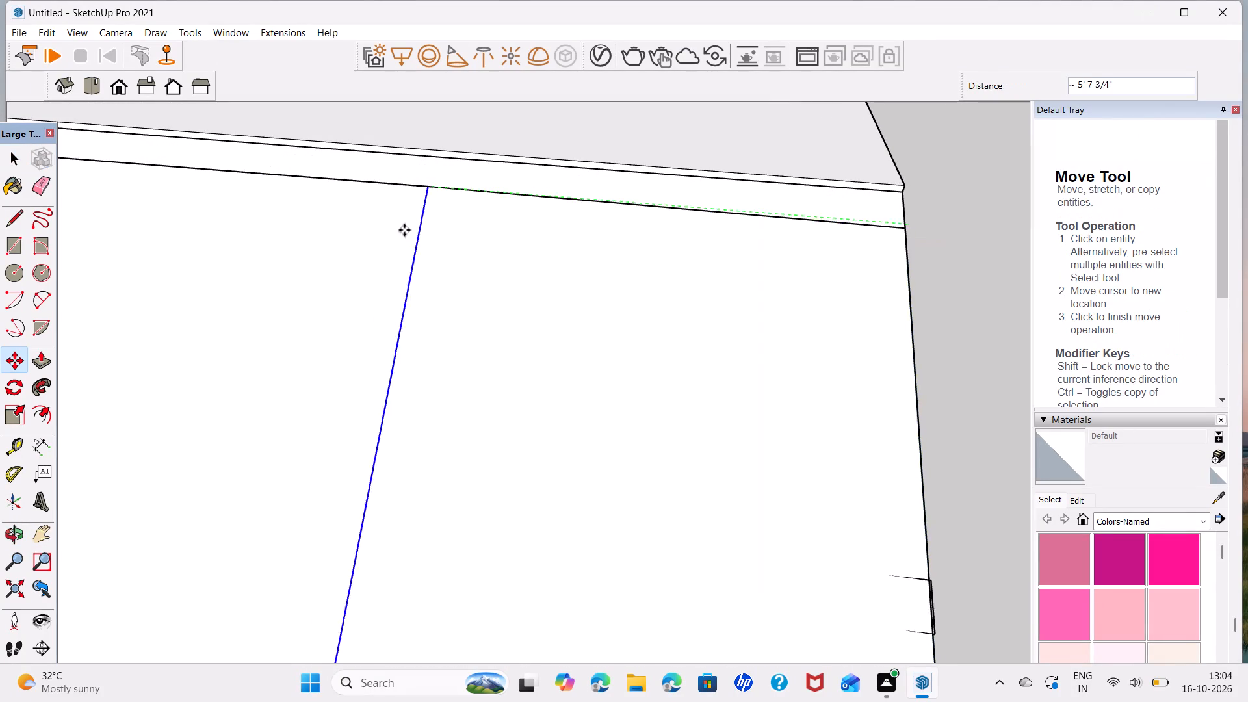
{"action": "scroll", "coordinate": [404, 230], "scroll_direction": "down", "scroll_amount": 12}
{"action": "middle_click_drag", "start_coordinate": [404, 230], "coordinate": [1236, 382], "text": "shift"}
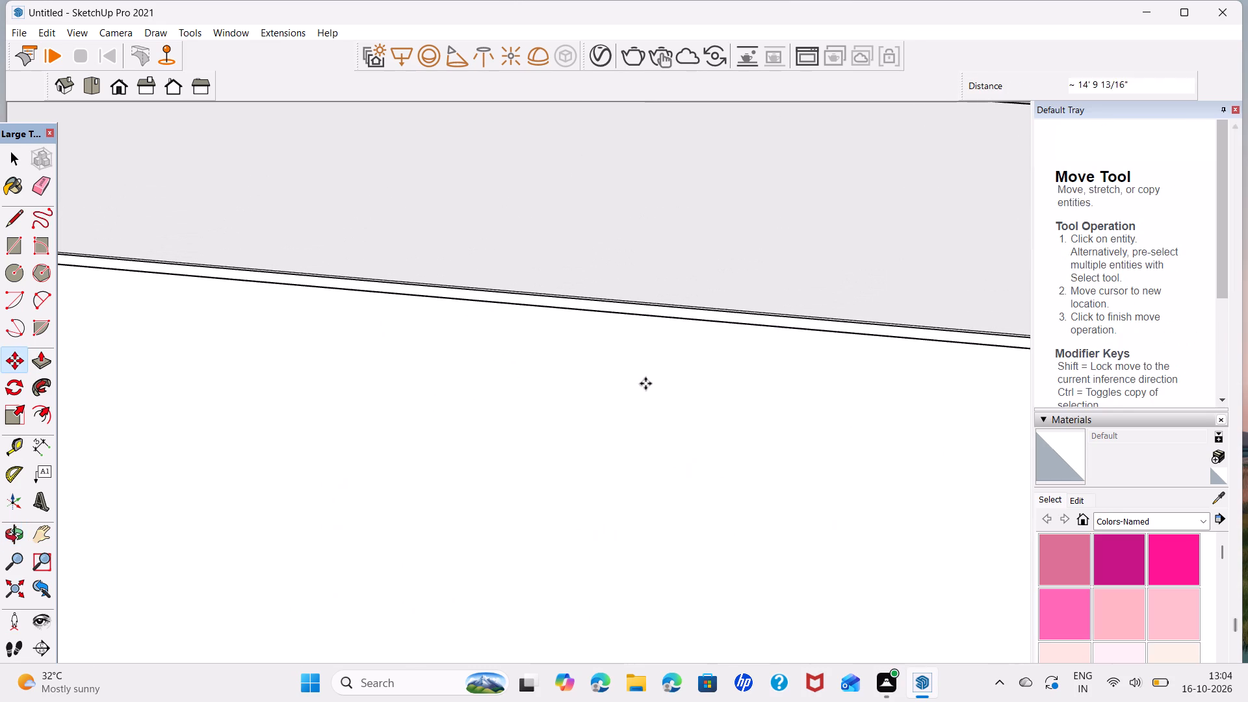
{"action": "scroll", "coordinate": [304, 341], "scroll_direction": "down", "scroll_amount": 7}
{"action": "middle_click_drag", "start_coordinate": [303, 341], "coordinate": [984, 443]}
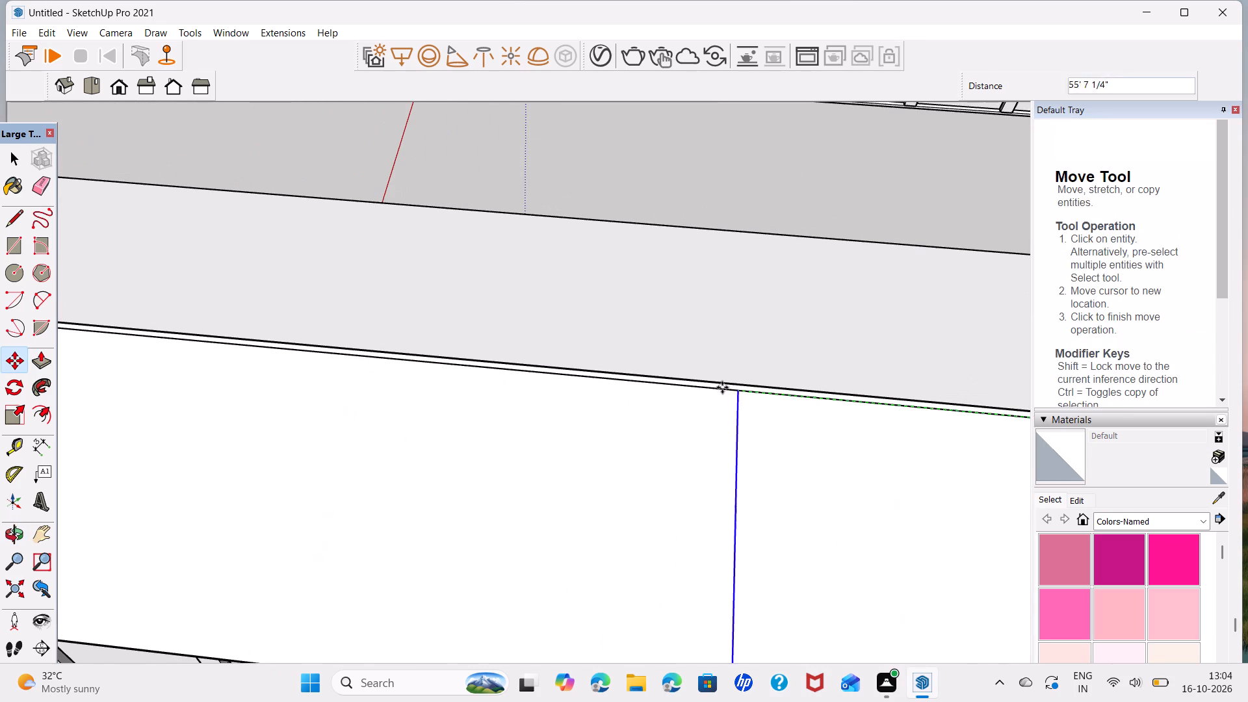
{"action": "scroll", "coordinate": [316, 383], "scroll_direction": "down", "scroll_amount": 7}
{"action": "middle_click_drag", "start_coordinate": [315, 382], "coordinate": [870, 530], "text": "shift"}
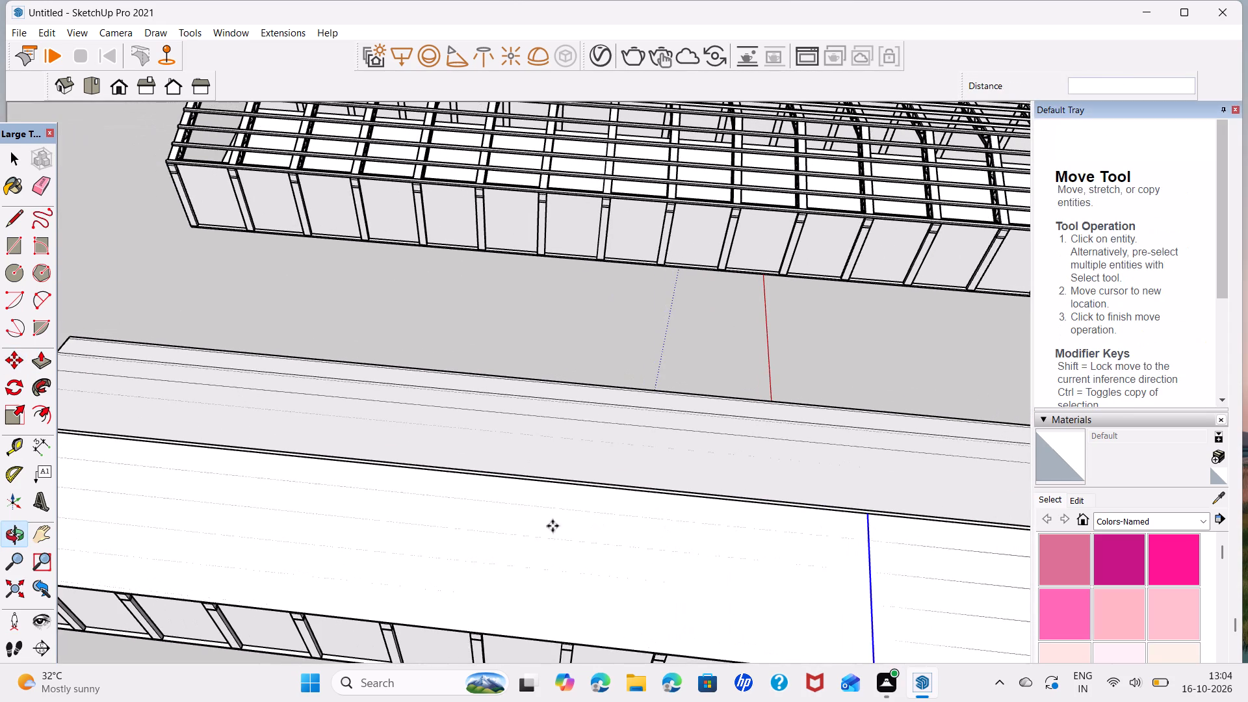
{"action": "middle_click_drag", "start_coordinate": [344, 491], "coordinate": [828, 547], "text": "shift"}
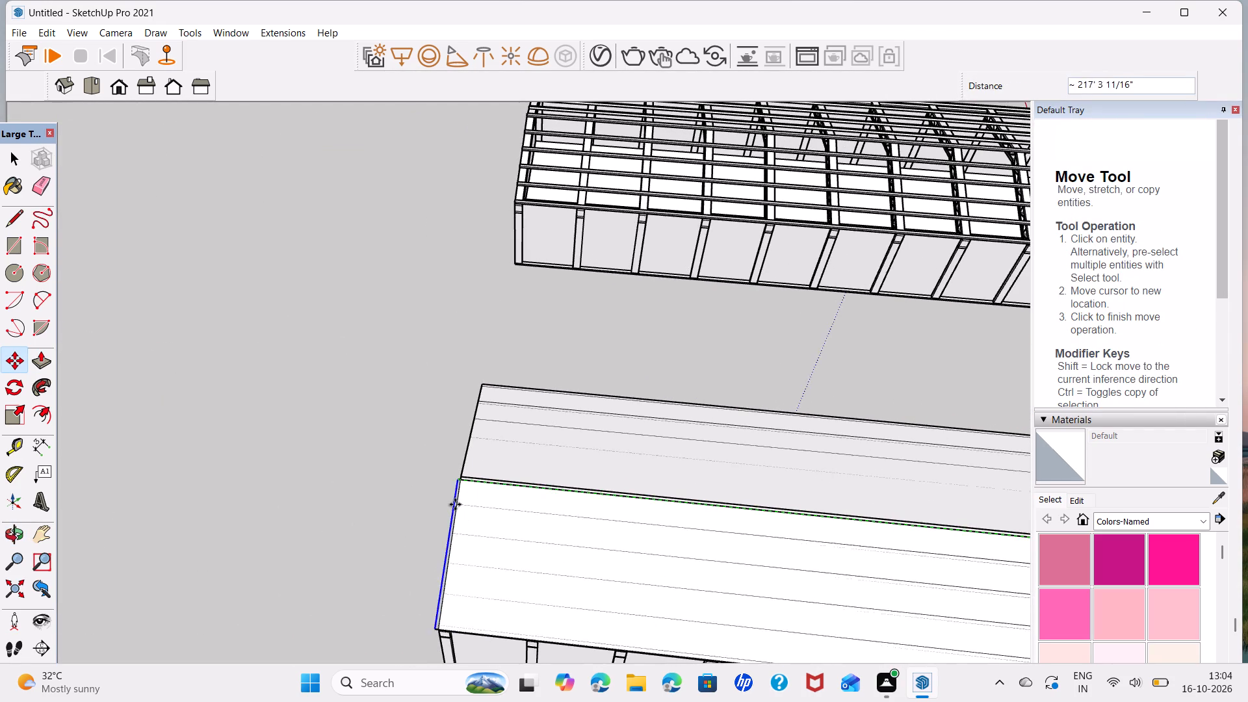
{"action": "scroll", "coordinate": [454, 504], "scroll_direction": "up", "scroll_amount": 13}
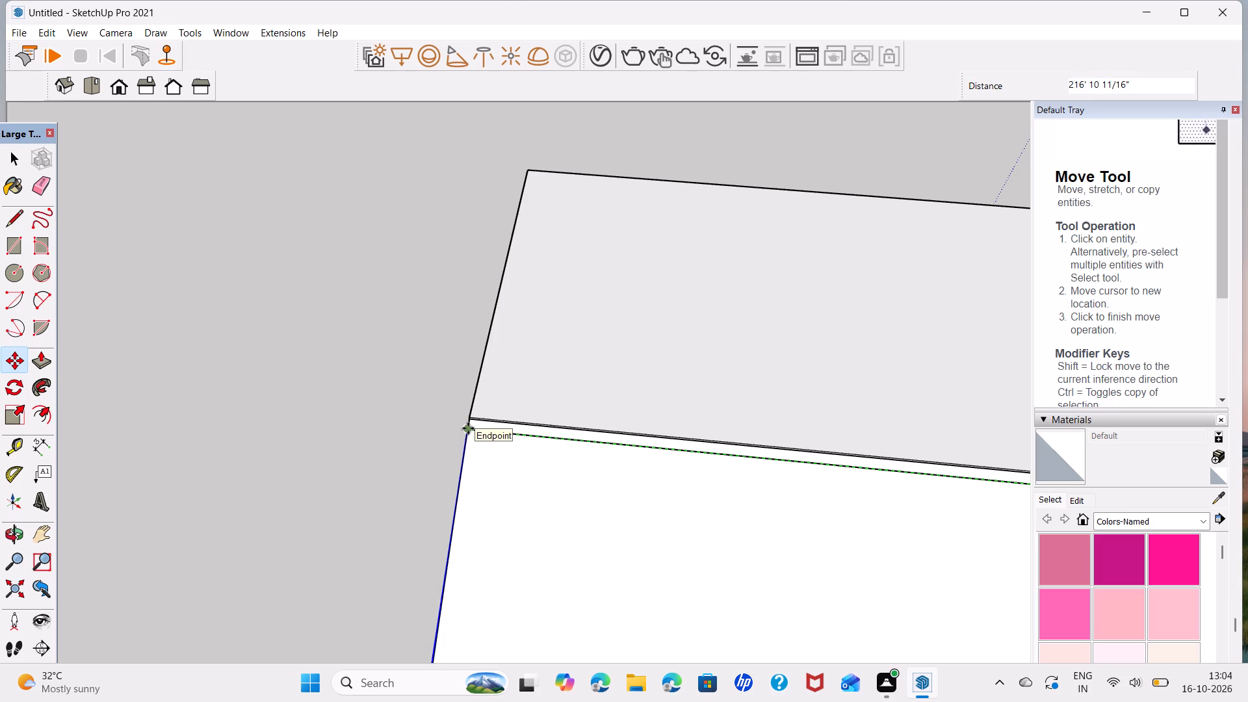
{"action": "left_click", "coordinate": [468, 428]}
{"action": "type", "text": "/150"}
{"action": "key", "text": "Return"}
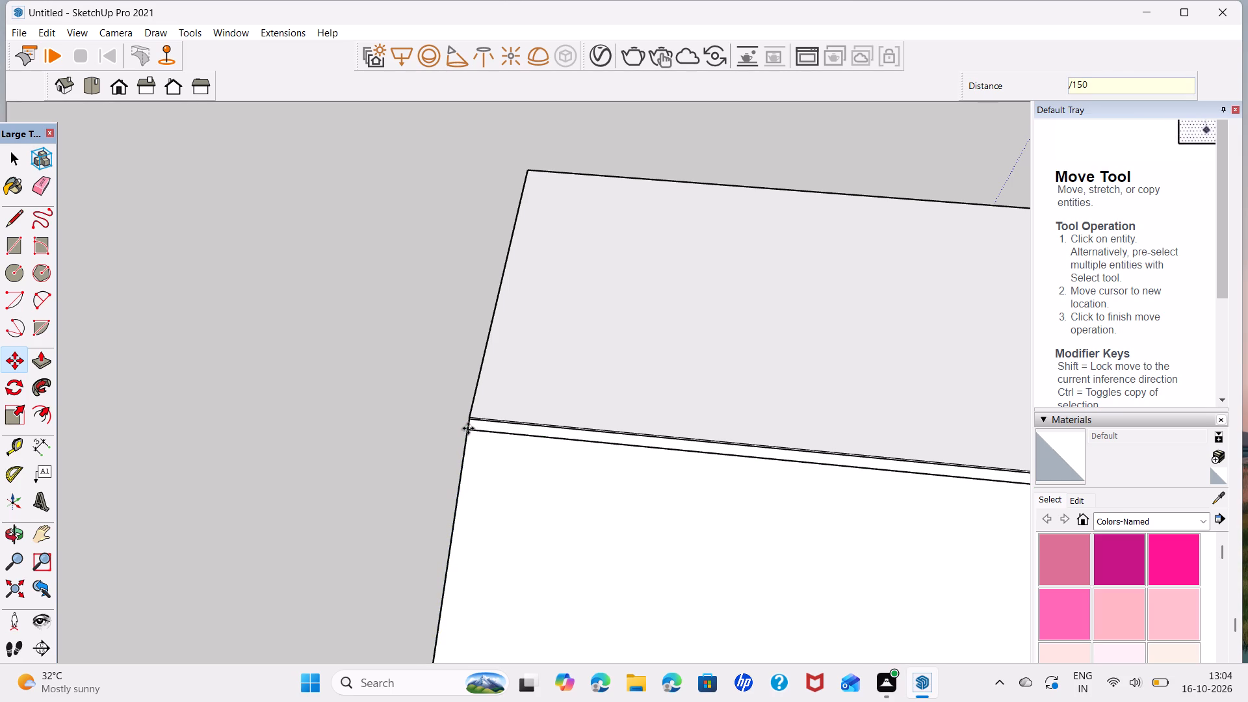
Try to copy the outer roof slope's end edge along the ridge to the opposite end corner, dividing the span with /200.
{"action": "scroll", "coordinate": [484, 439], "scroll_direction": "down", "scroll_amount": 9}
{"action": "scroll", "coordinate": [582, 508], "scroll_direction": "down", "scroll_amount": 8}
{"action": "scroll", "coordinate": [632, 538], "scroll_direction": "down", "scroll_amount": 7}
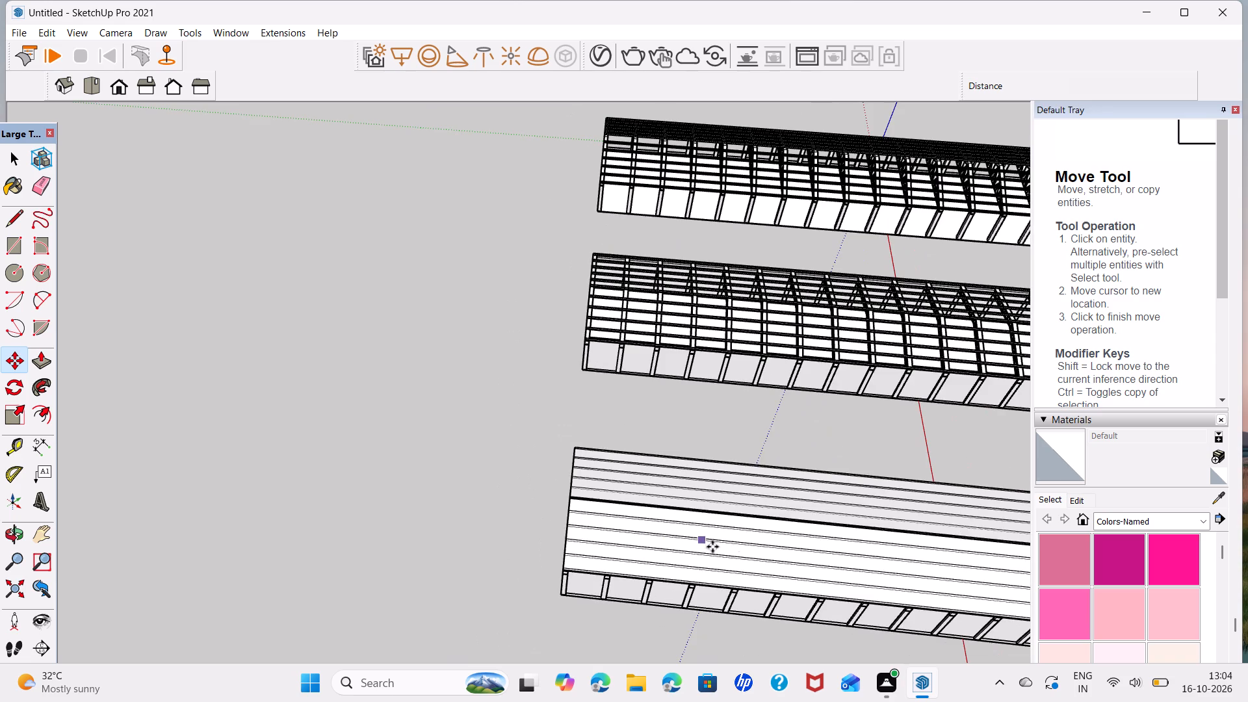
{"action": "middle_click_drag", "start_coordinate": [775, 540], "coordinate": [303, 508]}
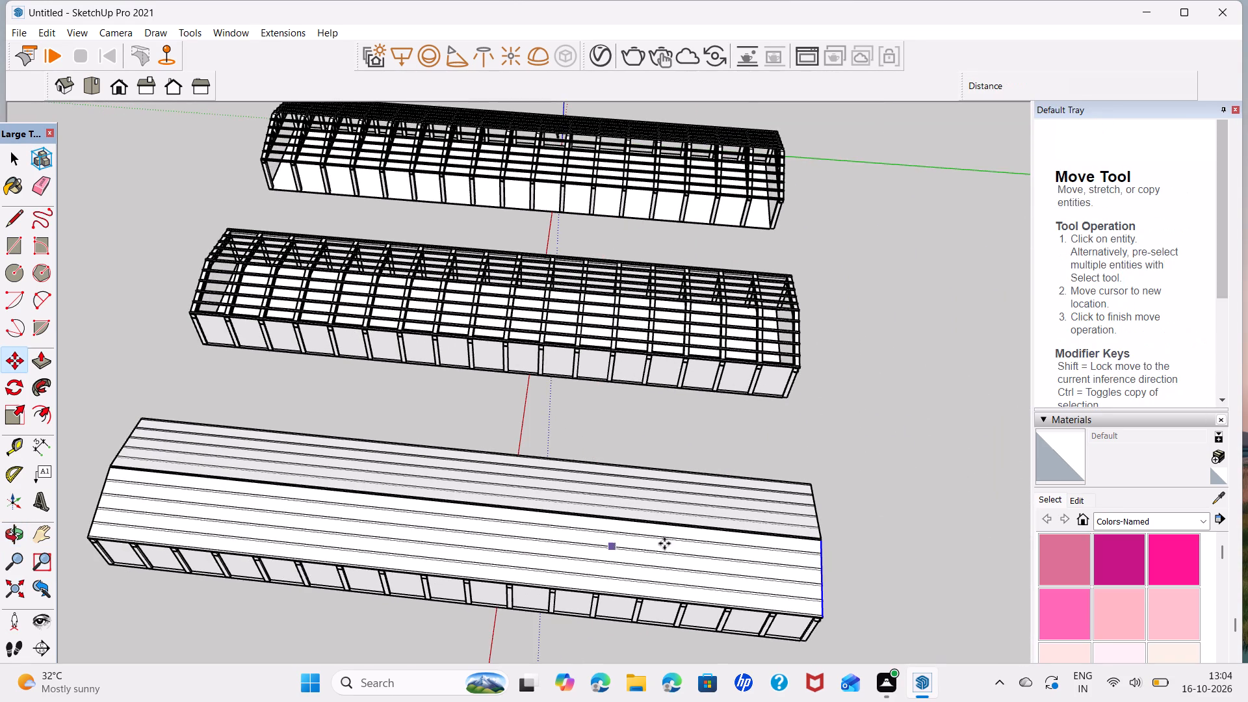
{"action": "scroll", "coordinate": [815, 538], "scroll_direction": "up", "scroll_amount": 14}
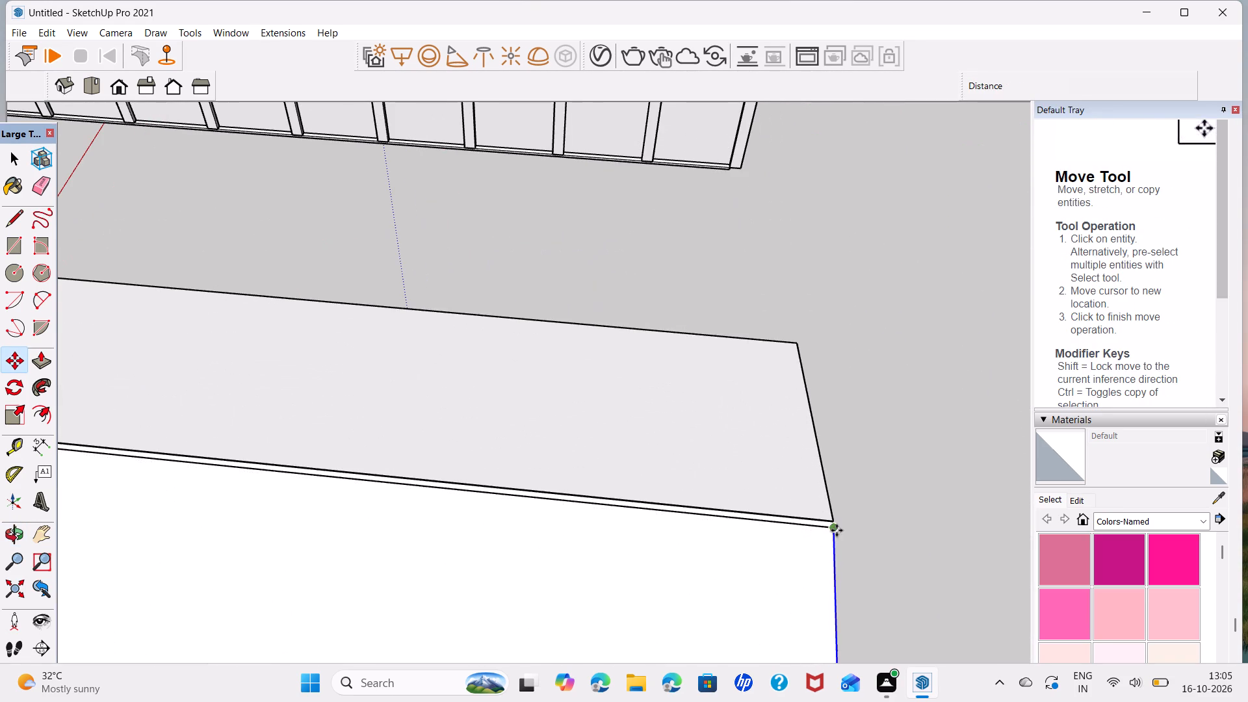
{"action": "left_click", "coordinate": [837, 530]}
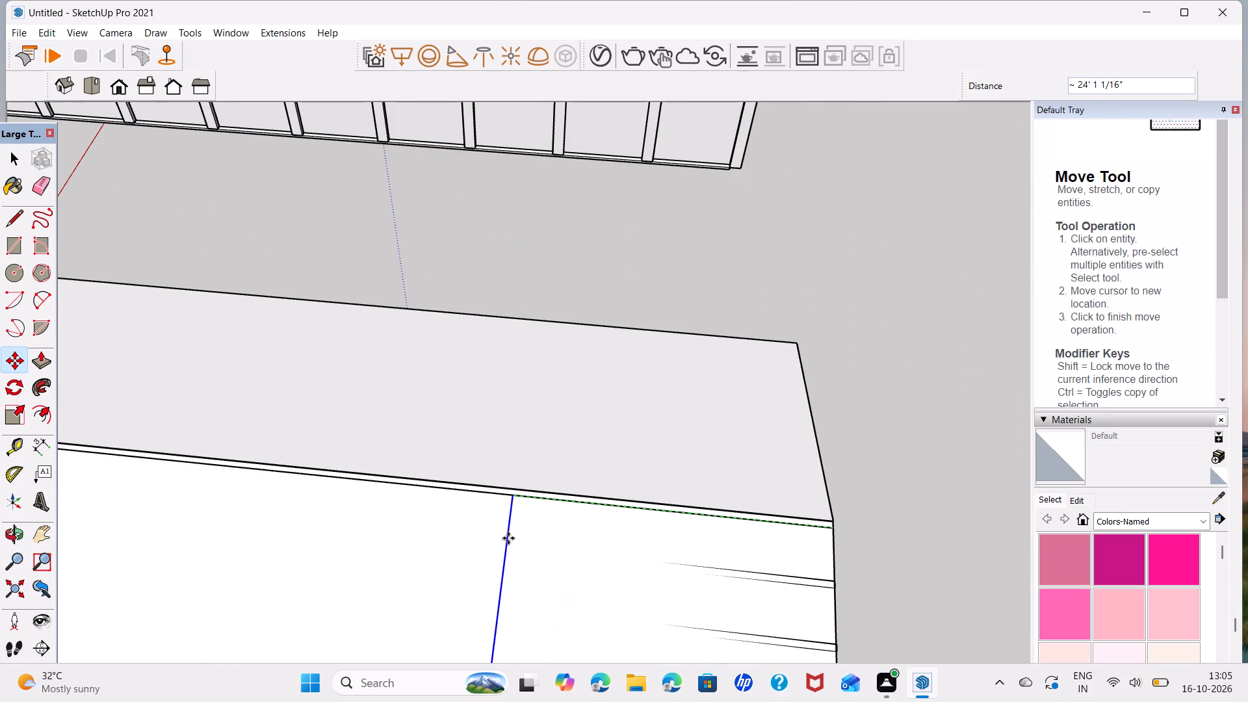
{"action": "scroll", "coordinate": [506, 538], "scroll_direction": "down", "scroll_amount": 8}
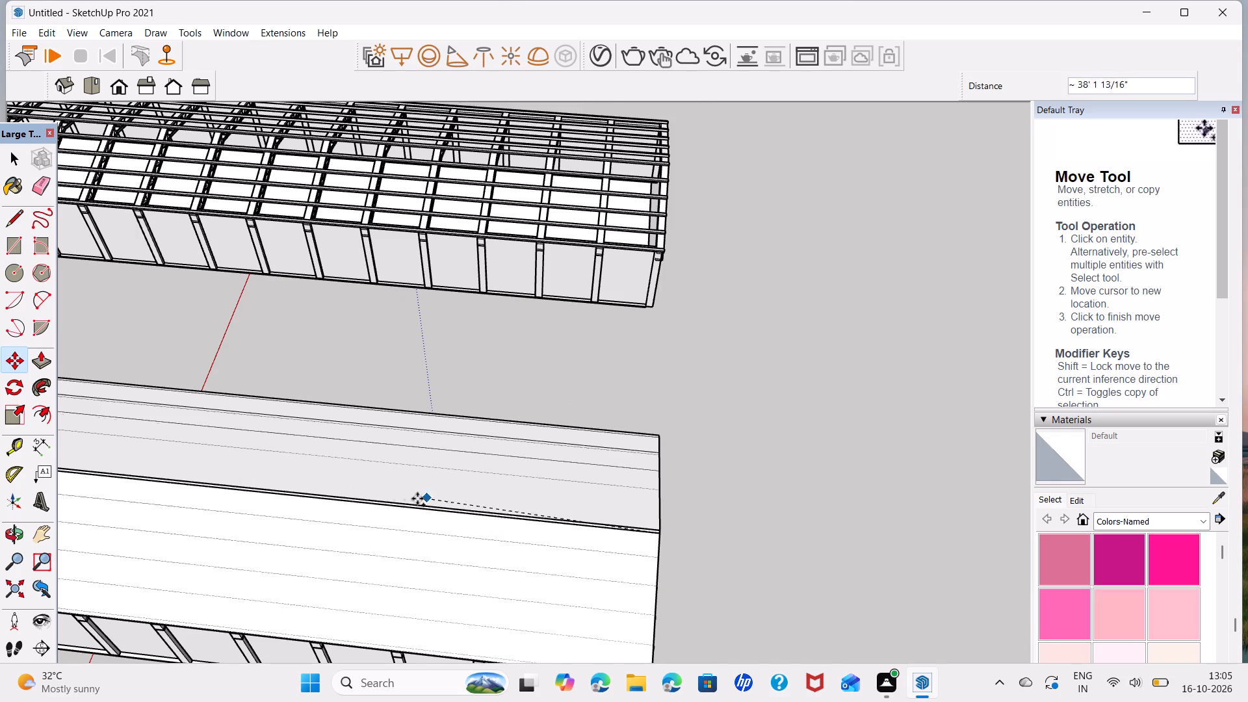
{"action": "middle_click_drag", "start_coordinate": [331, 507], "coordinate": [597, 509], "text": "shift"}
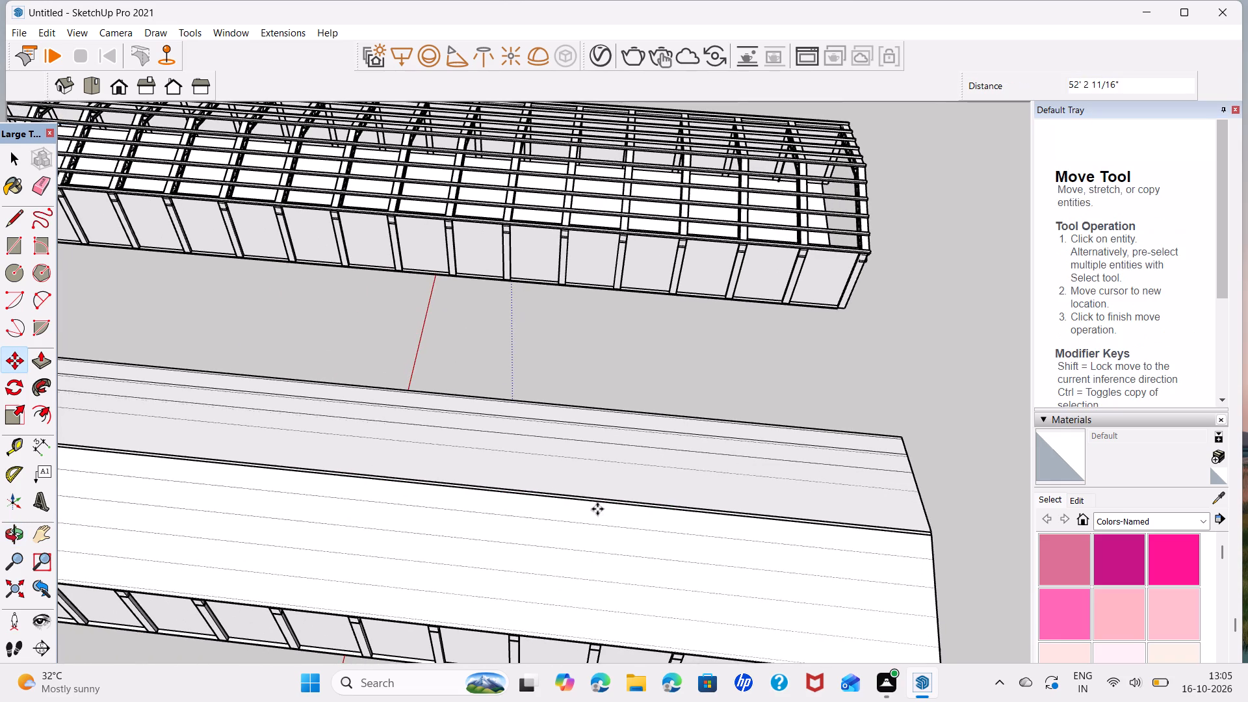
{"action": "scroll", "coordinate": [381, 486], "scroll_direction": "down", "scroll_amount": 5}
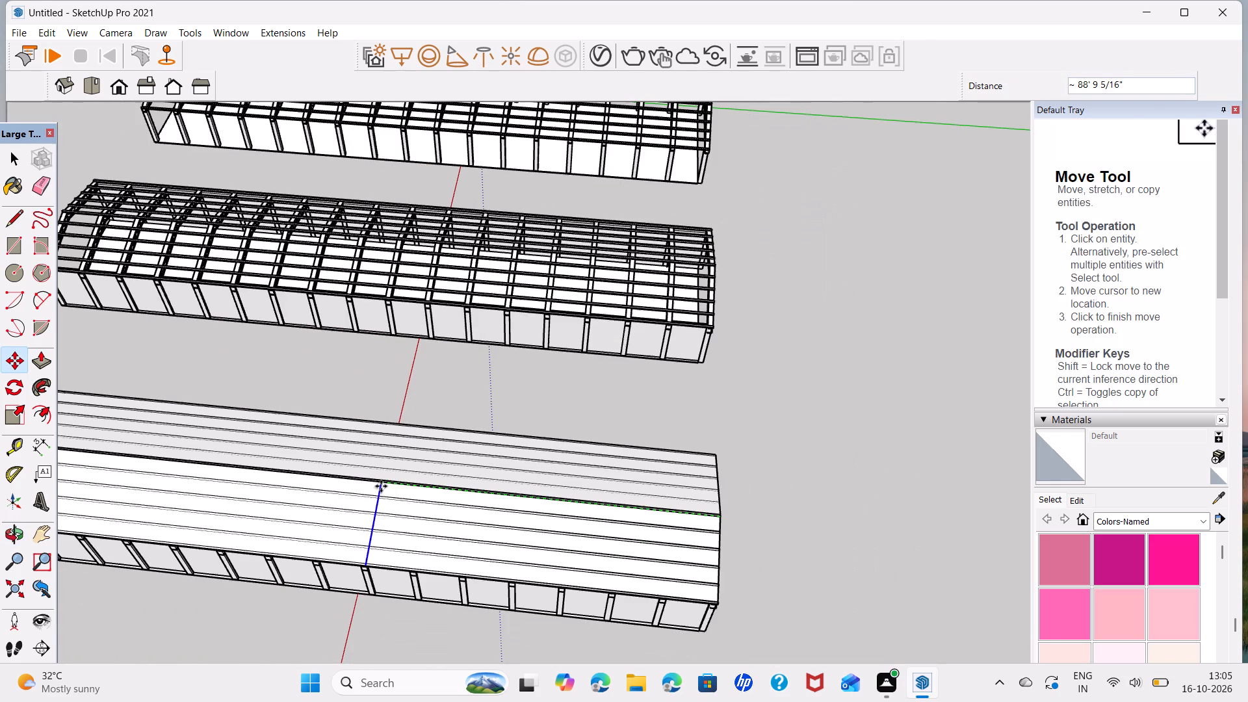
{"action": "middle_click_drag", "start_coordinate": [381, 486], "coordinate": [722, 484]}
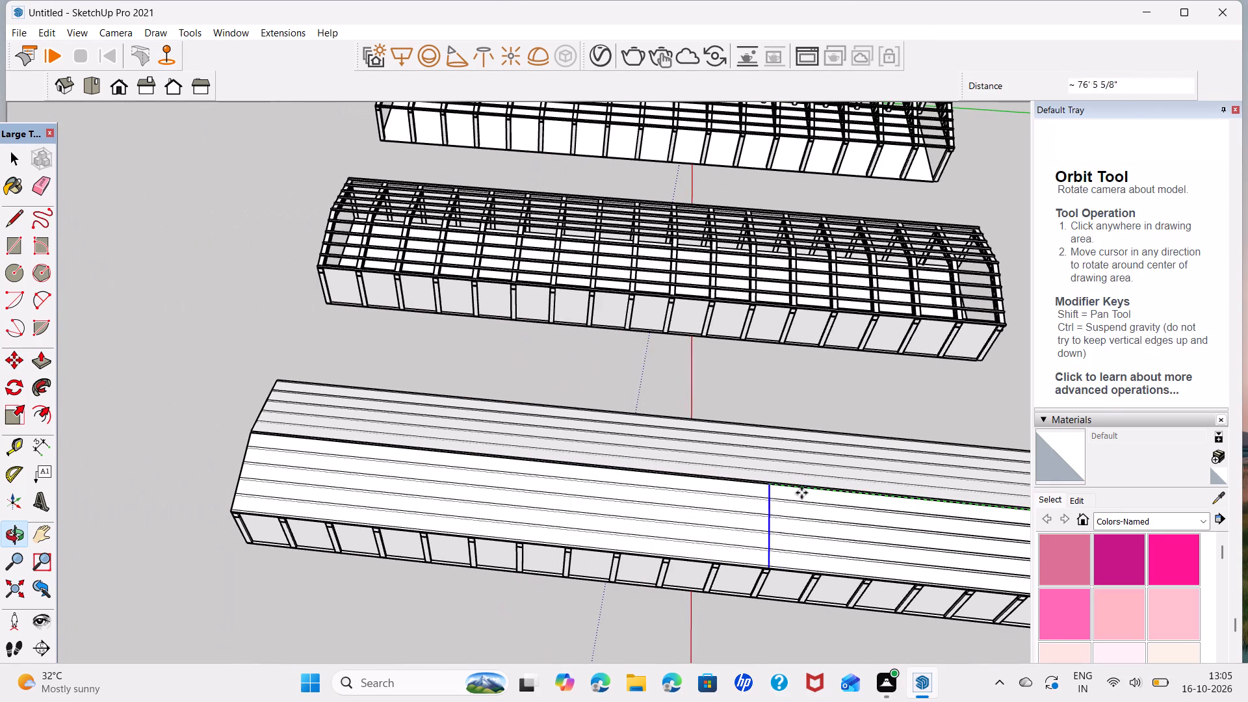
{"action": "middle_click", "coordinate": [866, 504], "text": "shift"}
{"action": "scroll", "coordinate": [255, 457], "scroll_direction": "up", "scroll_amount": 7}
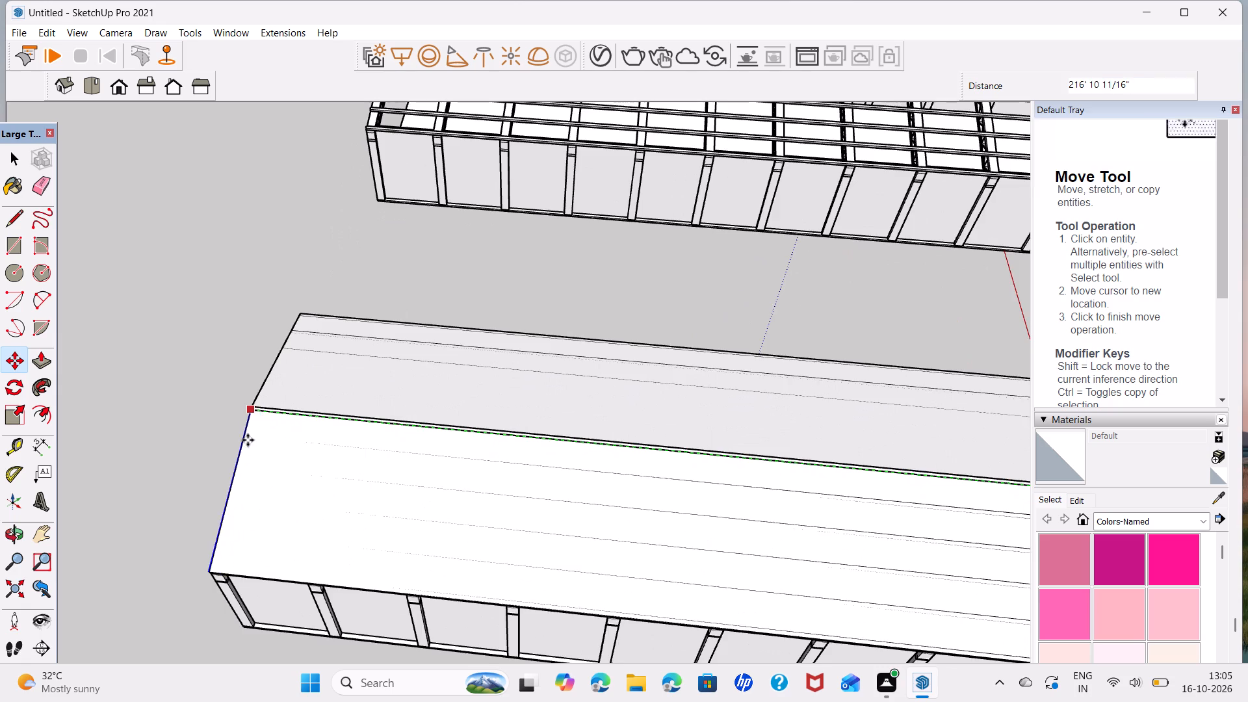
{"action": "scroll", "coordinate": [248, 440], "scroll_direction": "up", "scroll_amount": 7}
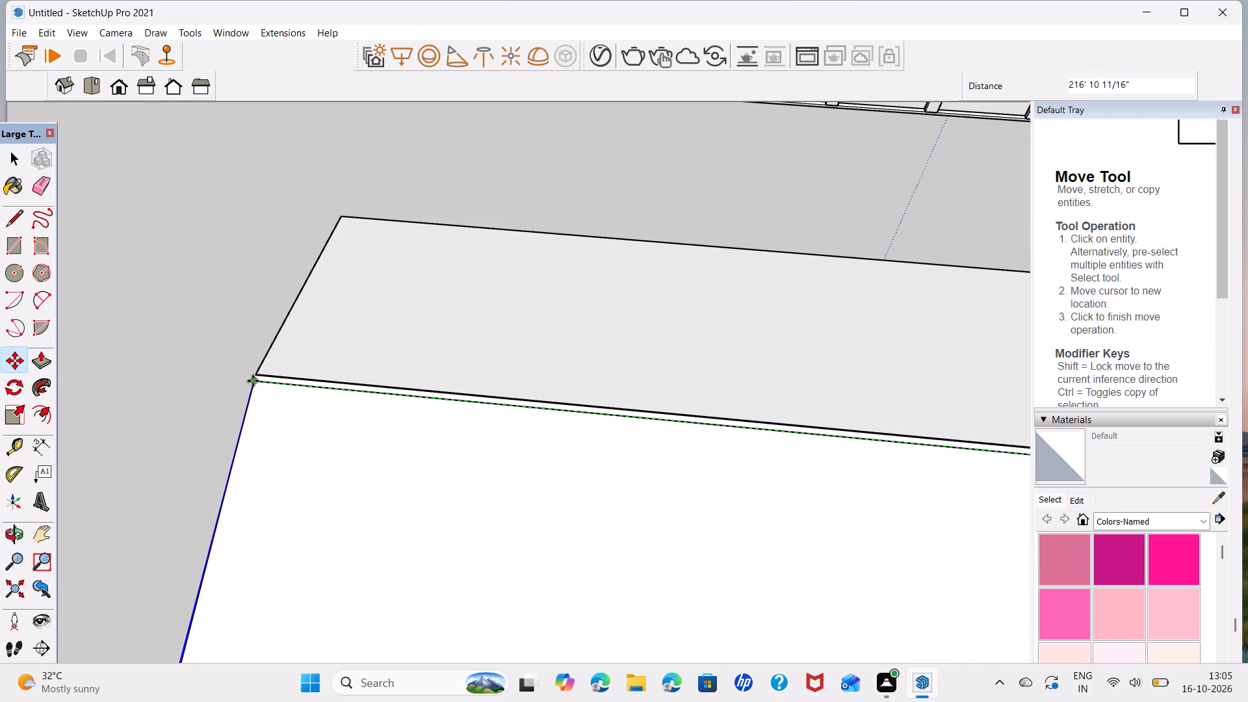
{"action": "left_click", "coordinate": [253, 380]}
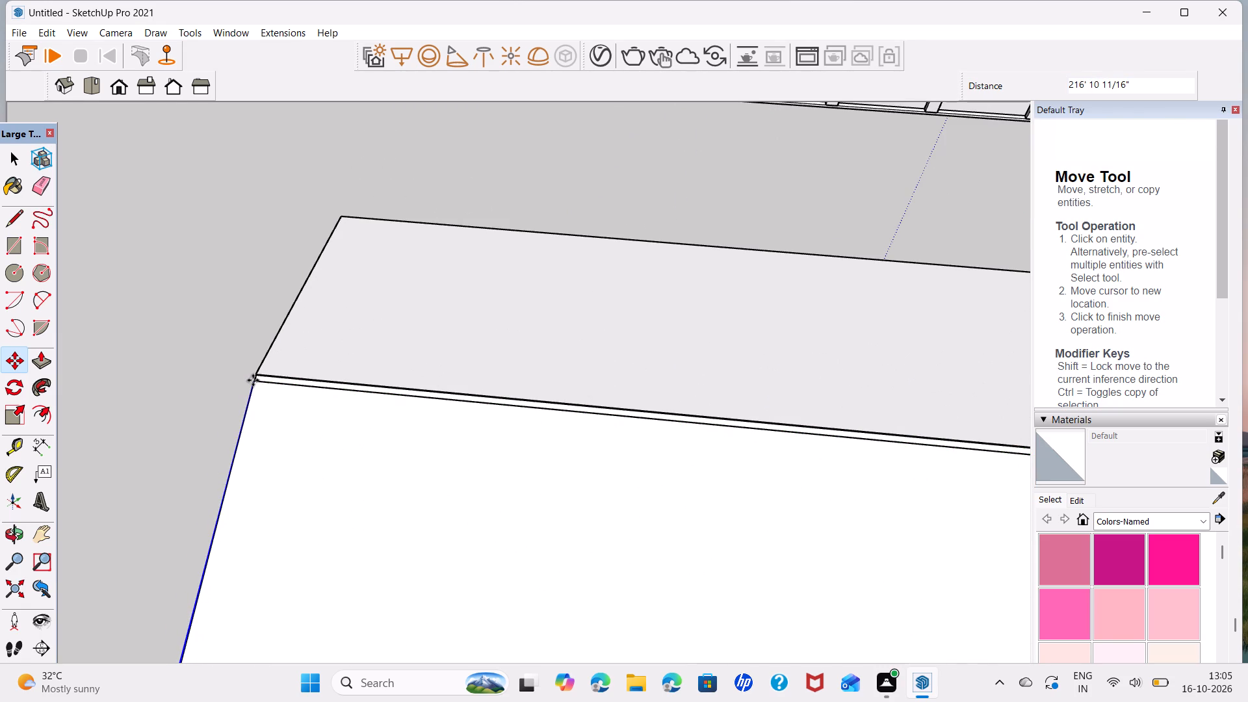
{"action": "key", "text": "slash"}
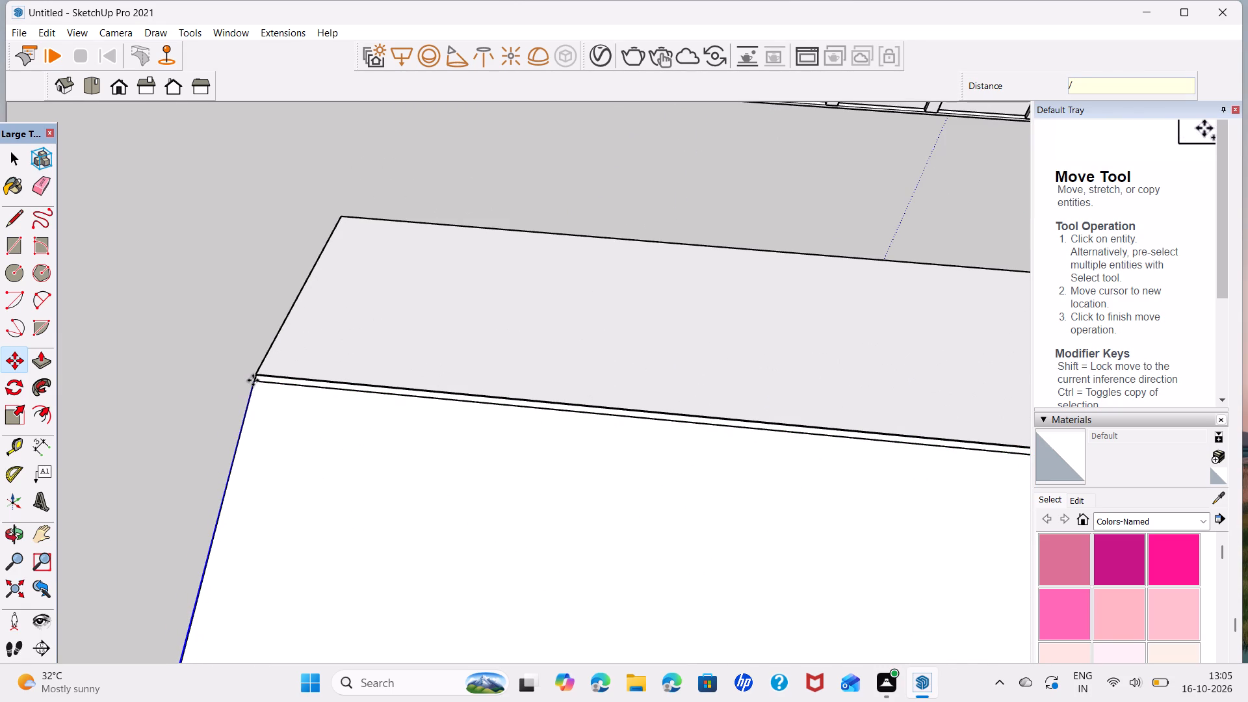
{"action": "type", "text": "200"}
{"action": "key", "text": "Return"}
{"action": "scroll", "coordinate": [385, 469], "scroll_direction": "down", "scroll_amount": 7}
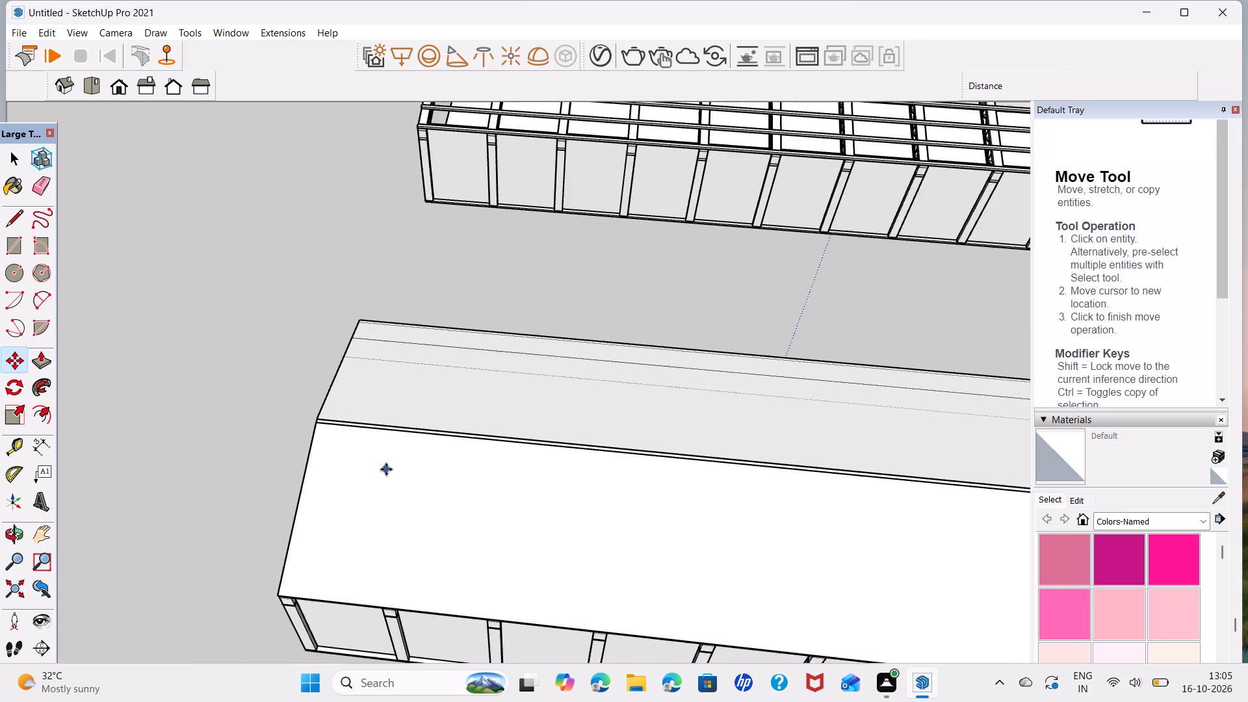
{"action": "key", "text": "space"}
Copy the same slope's end edge from its ridge corner to the opposite end corner and divide the span with /200.
{"action": "scroll", "coordinate": [544, 499], "scroll_direction": "down", "scroll_amount": 6}
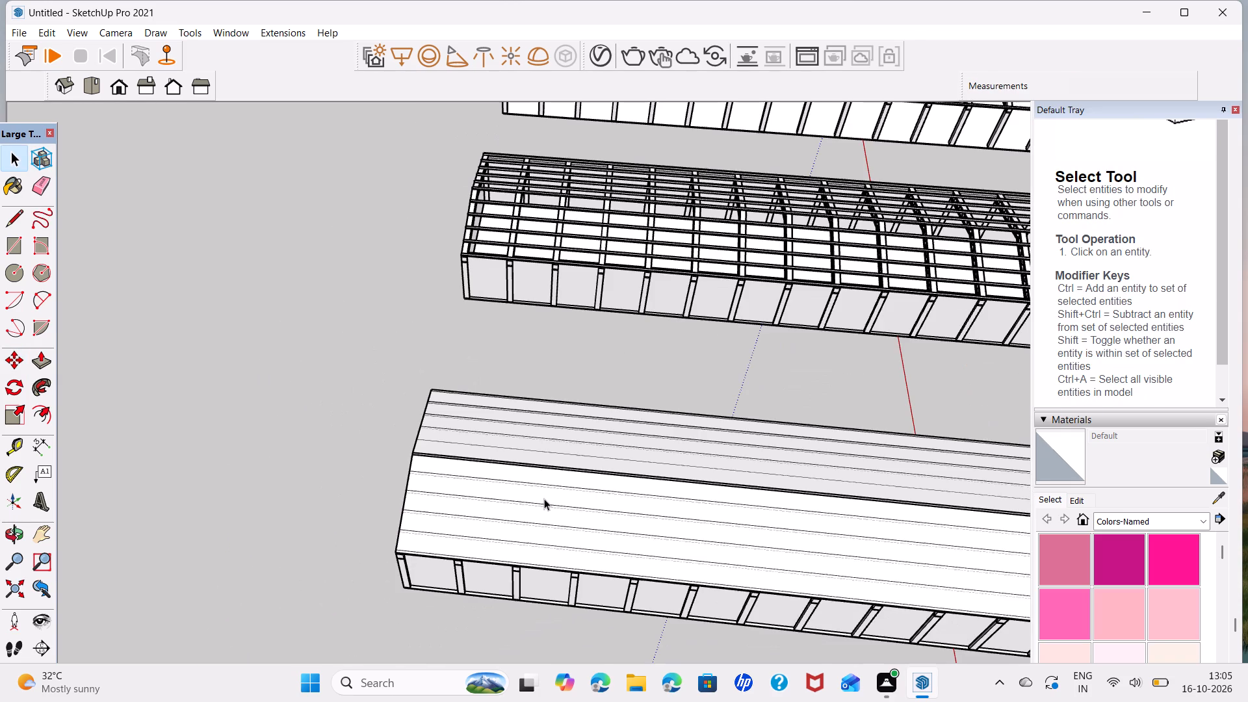
{"action": "middle_click_drag", "start_coordinate": [699, 511], "coordinate": [0, 454], "text": "shift"}
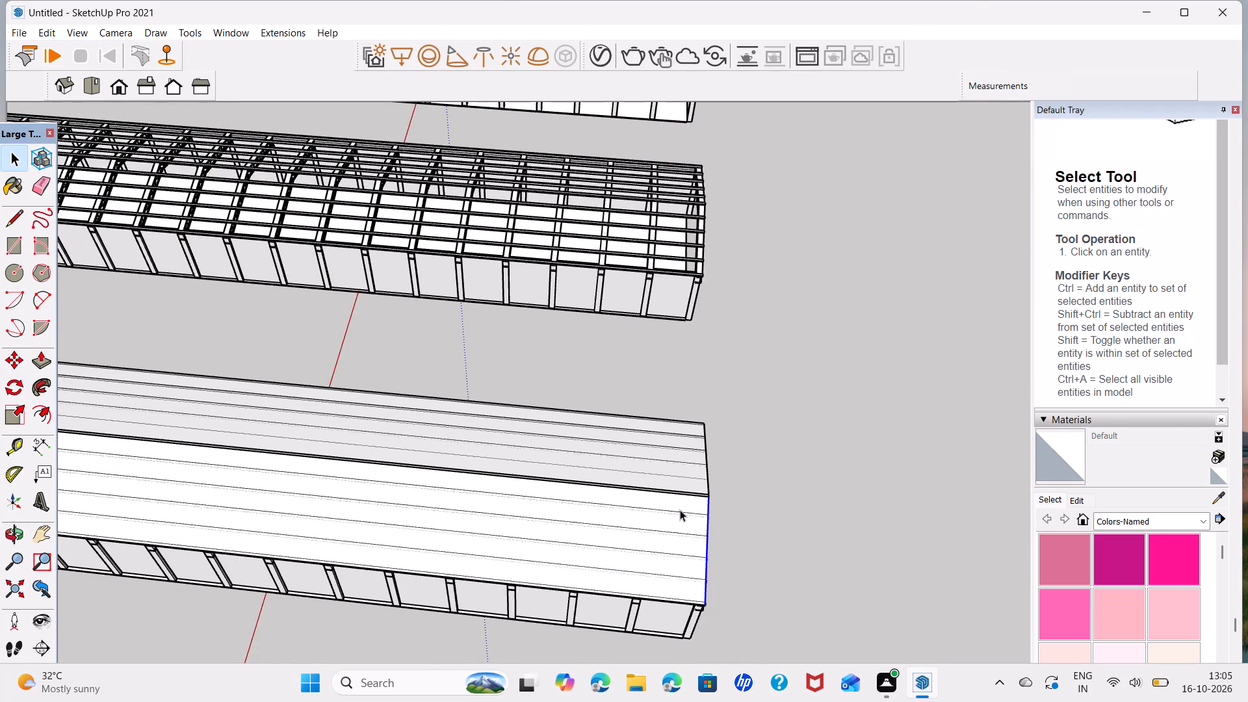
{"action": "scroll", "coordinate": [699, 499], "scroll_direction": "up", "scroll_amount": 12}
{"action": "key", "text": "m"}
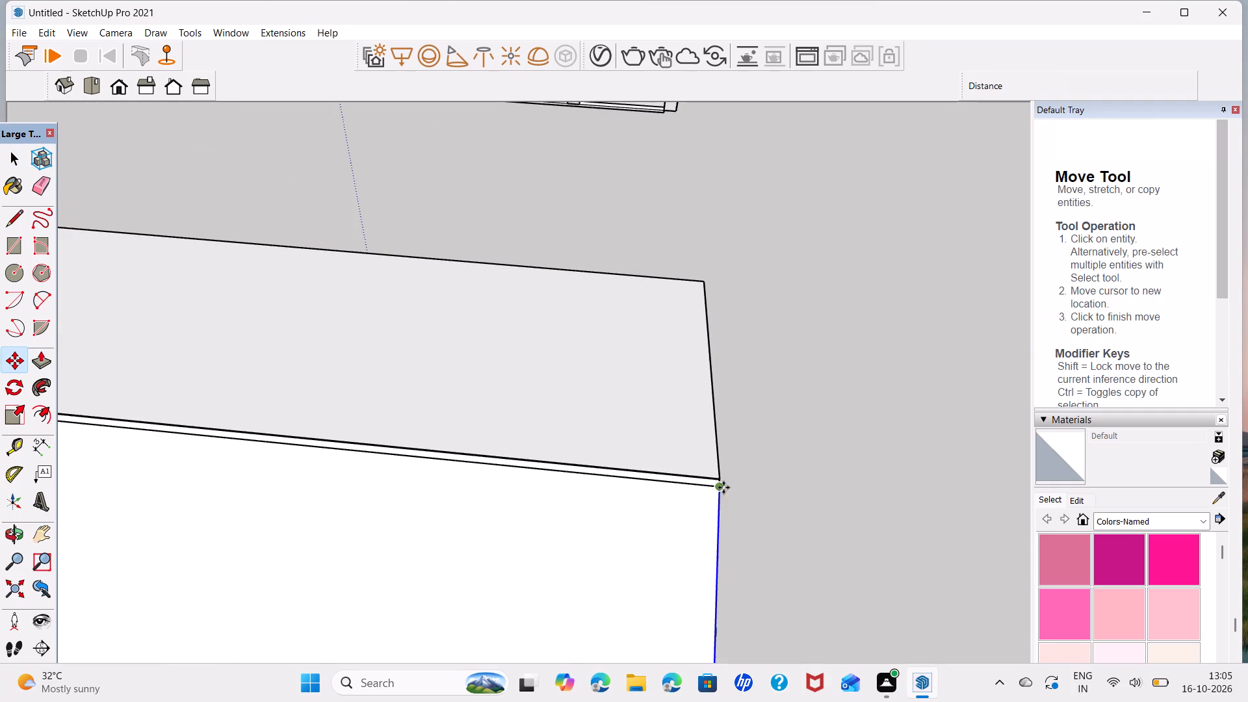
{"action": "left_click", "coordinate": [721, 486]}
{"action": "scroll", "coordinate": [474, 491], "scroll_direction": "down", "scroll_amount": 7}
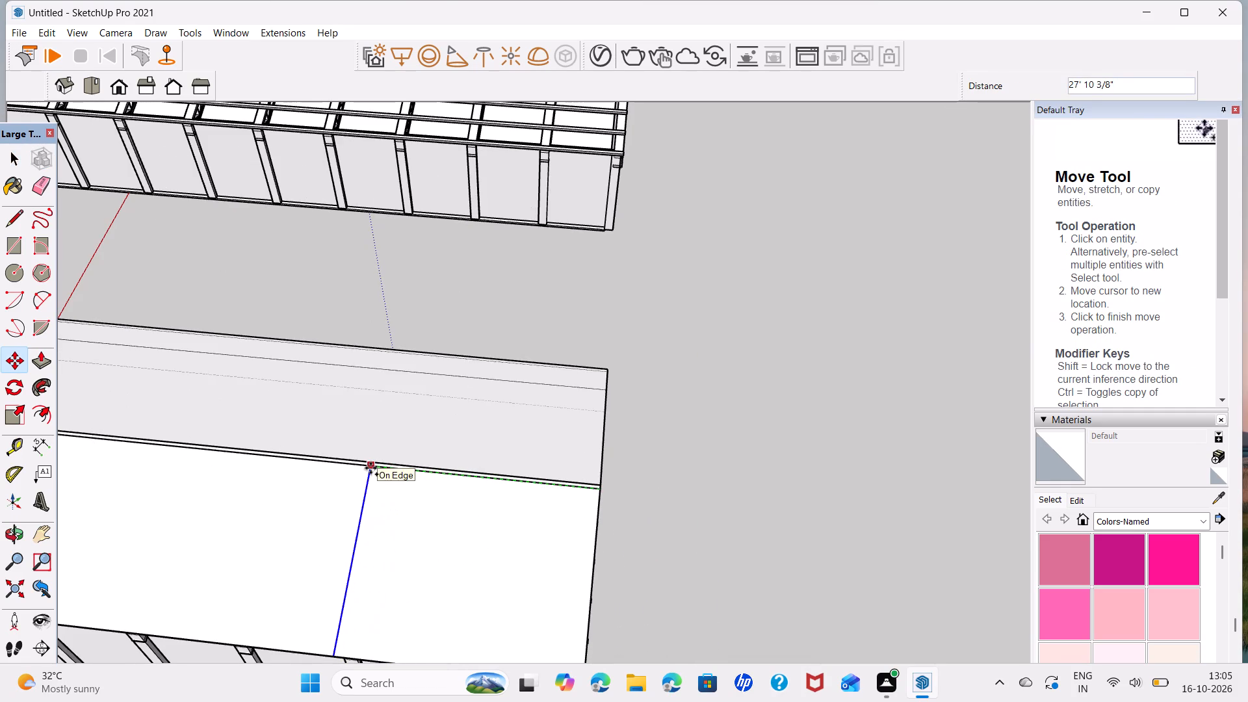
{"action": "middle_click_drag", "start_coordinate": [370, 467], "coordinate": [1006, 489]}
{"action": "scroll", "coordinate": [333, 460], "scroll_direction": "down", "scroll_amount": 7}
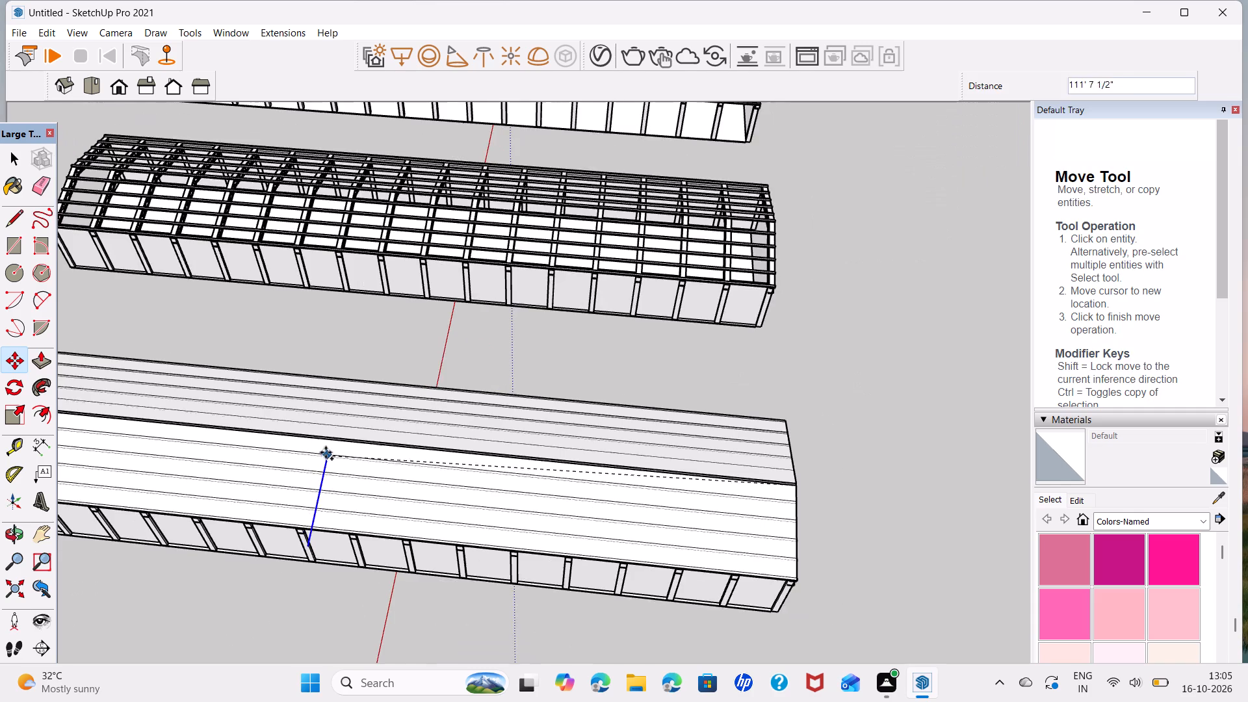
{"action": "middle_click_drag", "start_coordinate": [324, 449], "coordinate": [772, 521]}
{"action": "scroll", "coordinate": [370, 489], "scroll_direction": "up", "scroll_amount": 7}
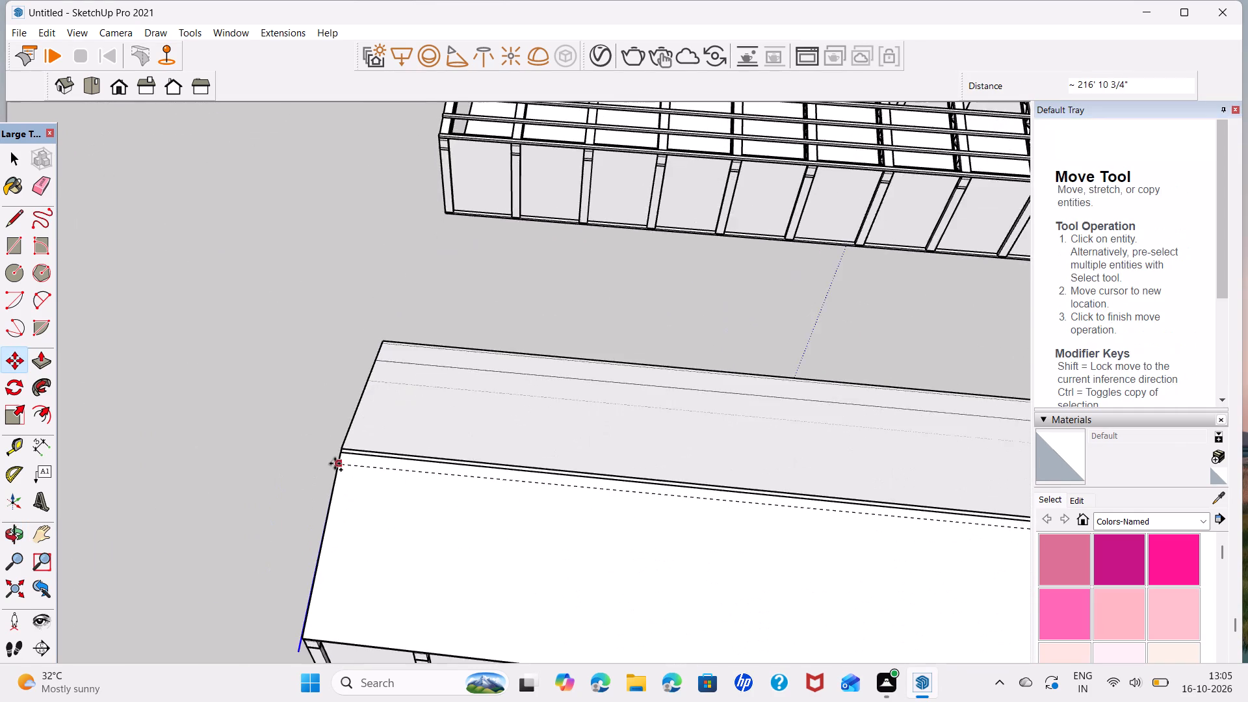
{"action": "scroll", "coordinate": [335, 463], "scroll_direction": "up", "scroll_amount": 7}
{"action": "left_click", "coordinate": [351, 436]}
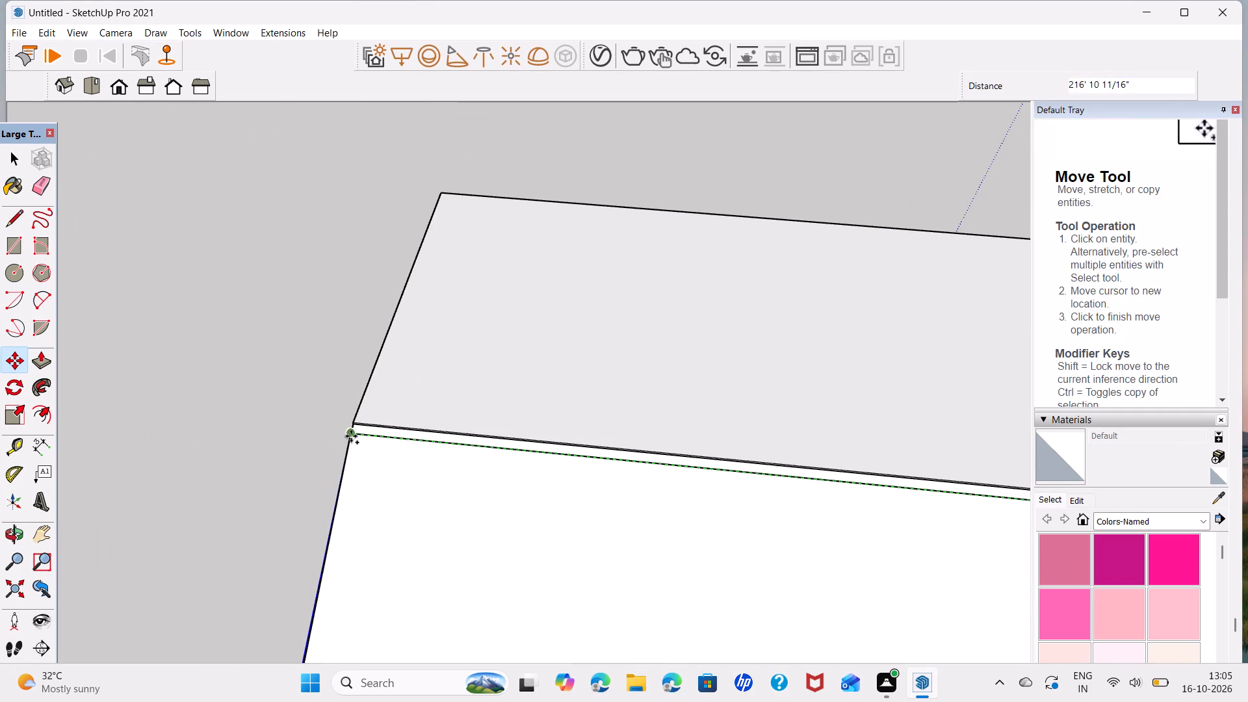
{"action": "type", "text": "/200"}
{"action": "key", "text": "Return"}
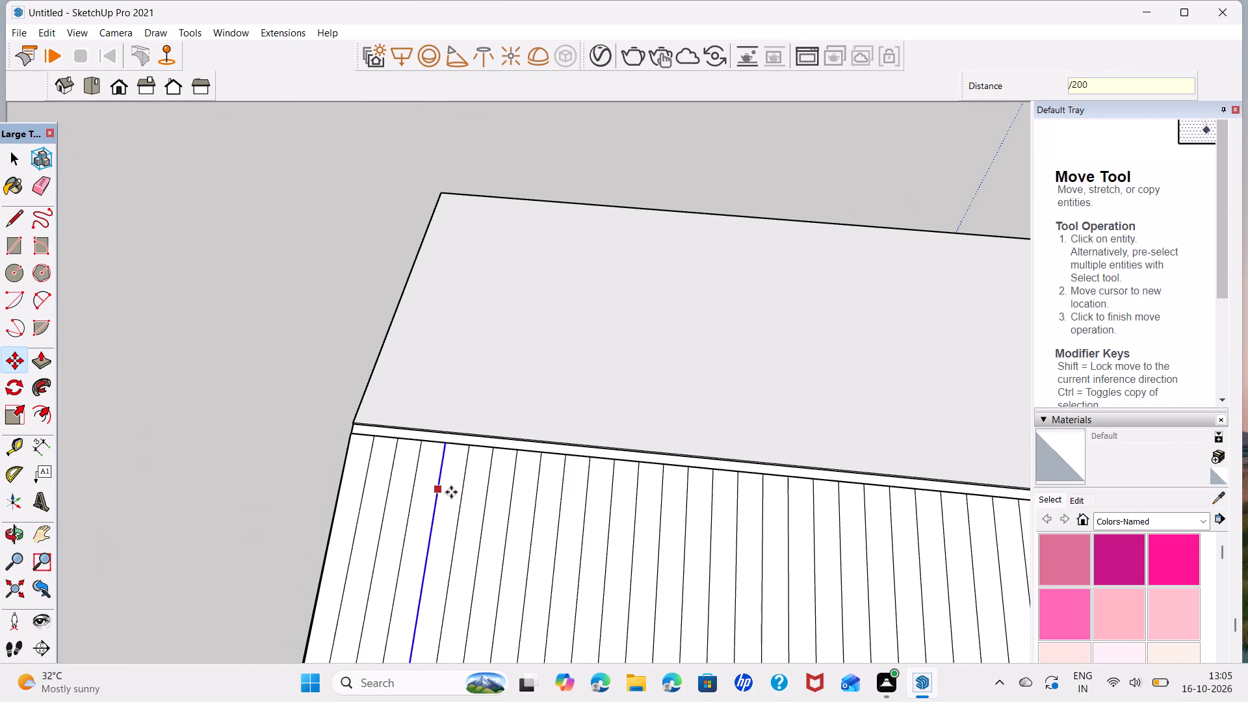
{"action": "scroll", "coordinate": [451, 492], "scroll_direction": "down", "scroll_amount": 6}
{"action": "key", "text": "space"}
Copy the first sheet line beside the slope's far end 1" along the eave, and copy that new line 2" back past the original.
{"action": "scroll", "coordinate": [532, 506], "scroll_direction": "down", "scroll_amount": 1}
{"action": "middle_click_drag", "start_coordinate": [588, 536], "coordinate": [480, 337]}
{"action": "scroll", "coordinate": [295, 455], "scroll_direction": "up", "scroll_amount": 6}
{"action": "middle_click_drag", "start_coordinate": [311, 465], "coordinate": [390, 478]}
{"action": "scroll", "coordinate": [246, 604], "scroll_direction": "up", "scroll_amount": 2}
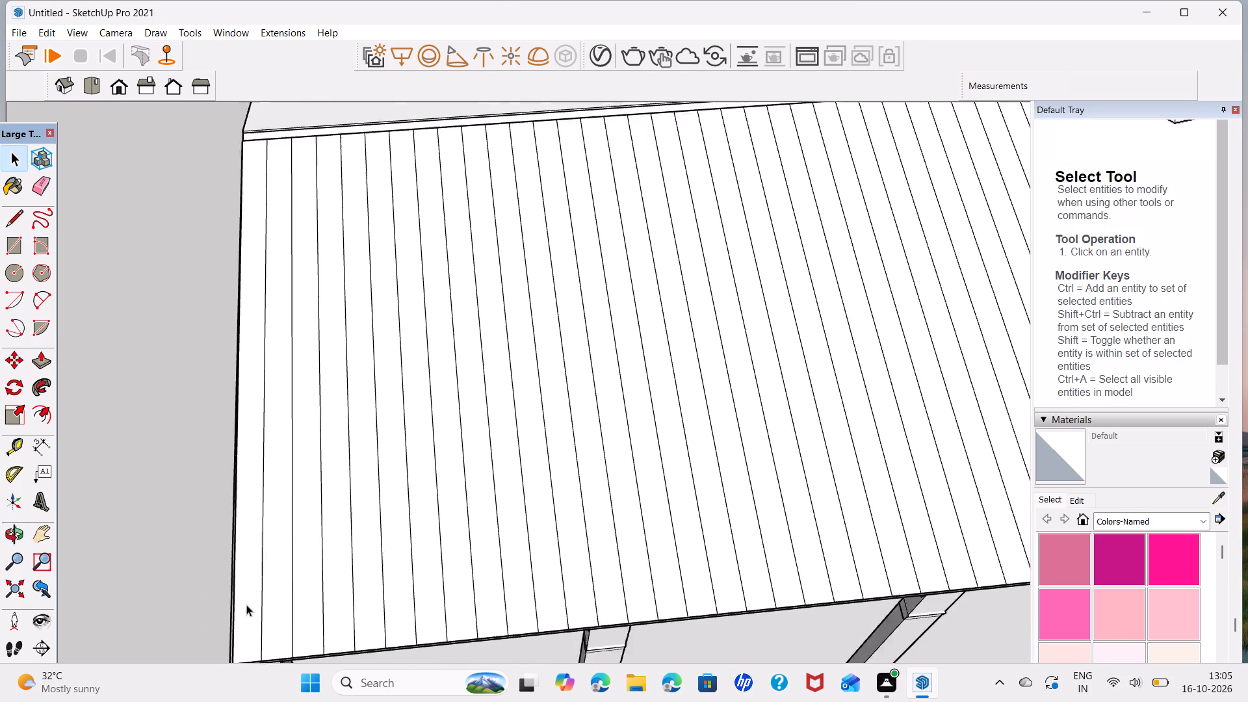
{"action": "scroll", "coordinate": [246, 604], "scroll_direction": "up", "scroll_amount": 3}
{"action": "middle_click_drag", "start_coordinate": [270, 601], "coordinate": [238, 522], "text": "shift"}
{"action": "scroll", "coordinate": [285, 584], "scroll_direction": "up", "scroll_amount": 3}
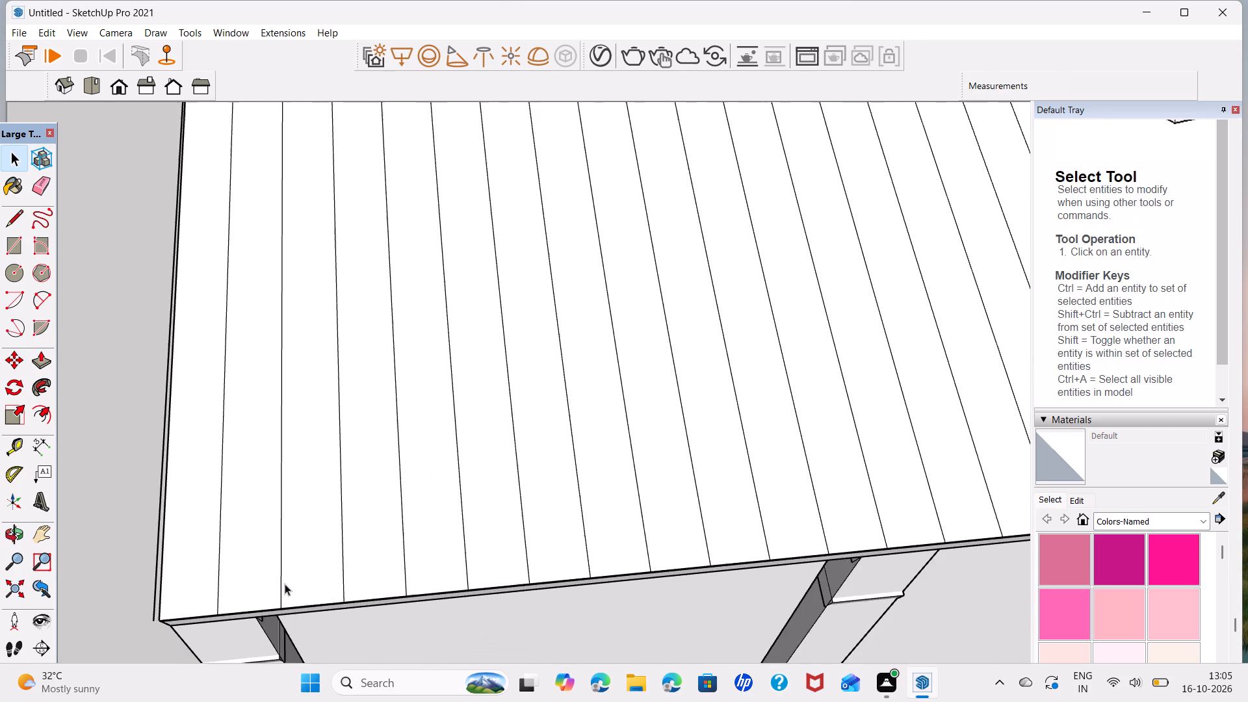
{"action": "scroll", "coordinate": [219, 599], "scroll_direction": "up", "scroll_amount": 4}
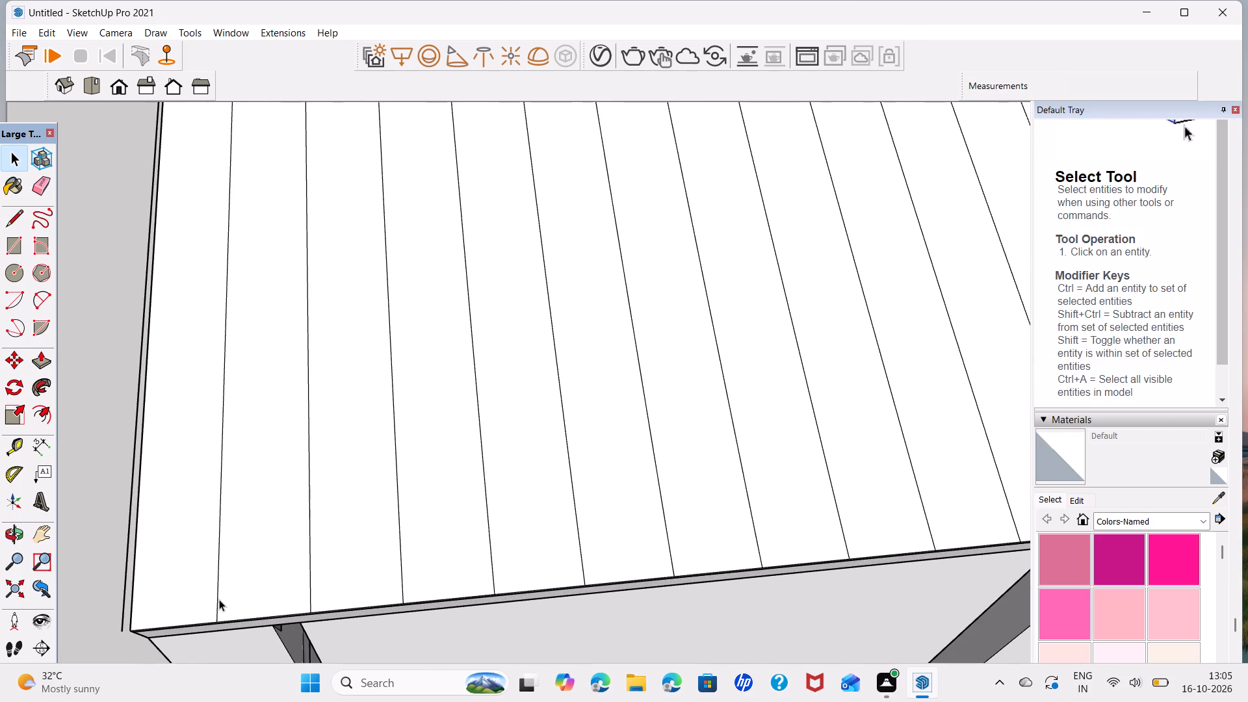
{"action": "left_click", "coordinate": [219, 597]}
{"action": "scroll", "coordinate": [219, 597], "scroll_direction": "up", "scroll_amount": 4}
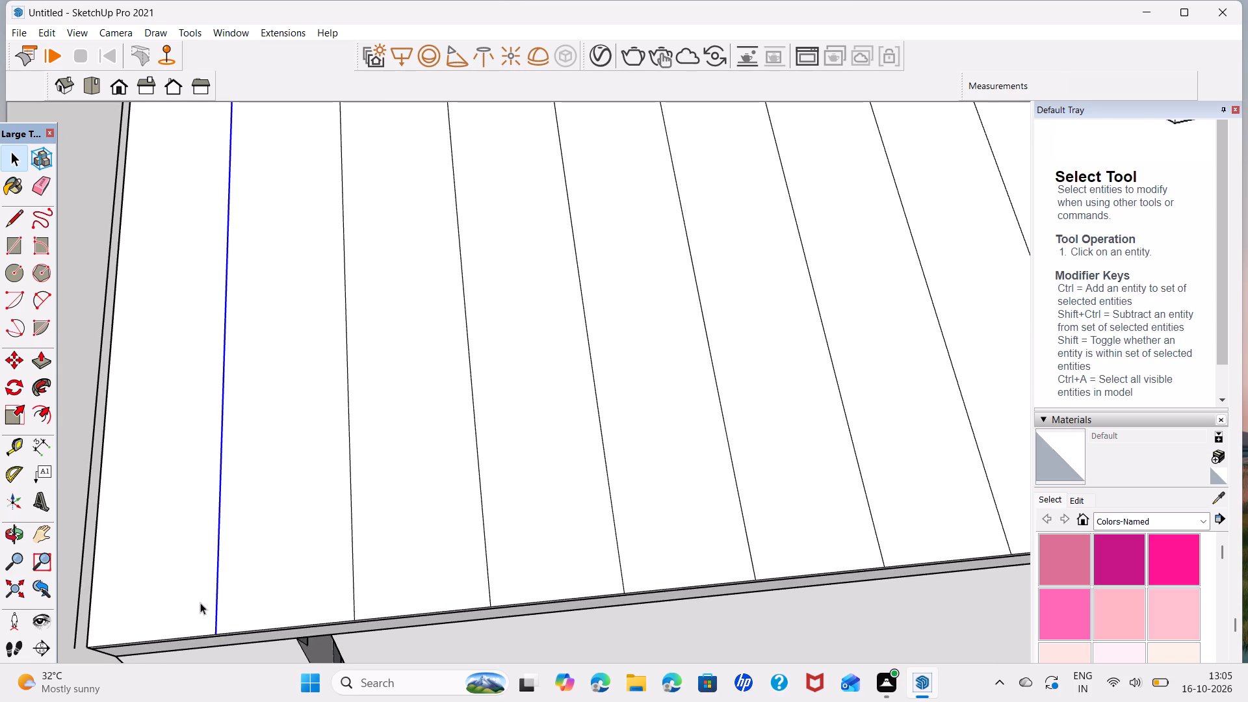
{"action": "key", "text": "m"}
{"action": "scroll", "coordinate": [216, 629], "scroll_direction": "up", "scroll_amount": 3}
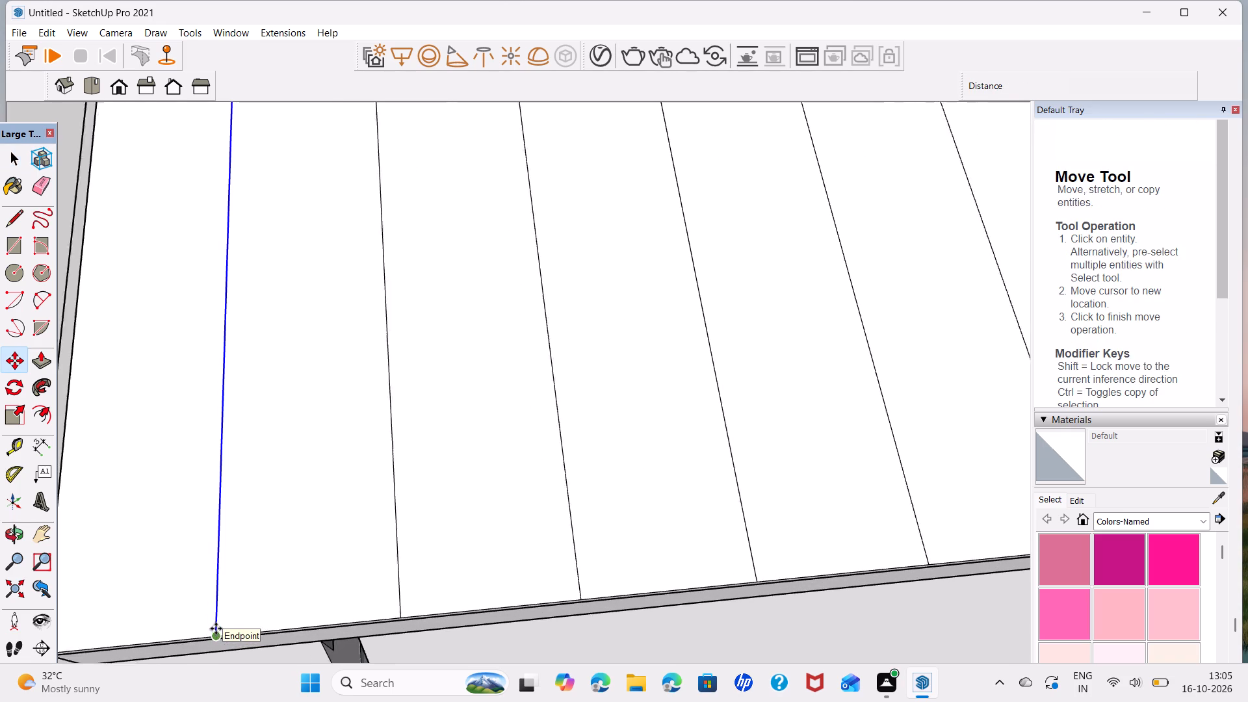
{"action": "scroll", "coordinate": [216, 629], "scroll_direction": "up", "scroll_amount": 9}
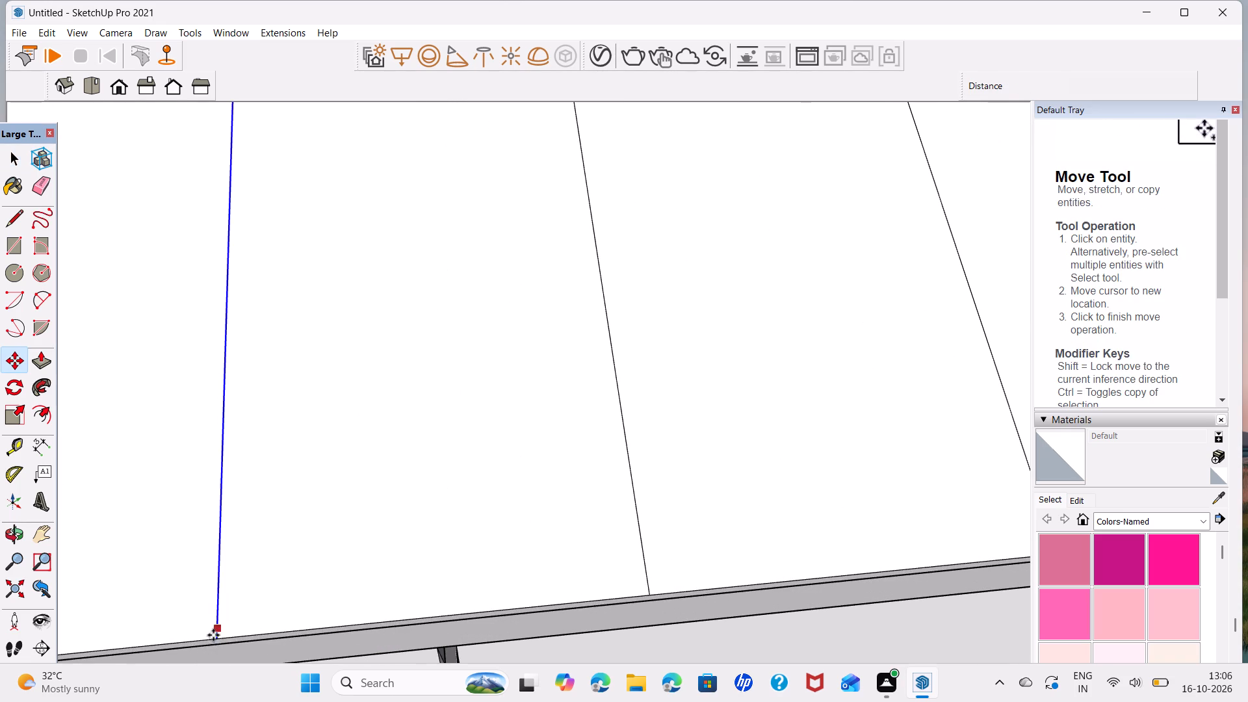
{"action": "left_click", "coordinate": [216, 640]}
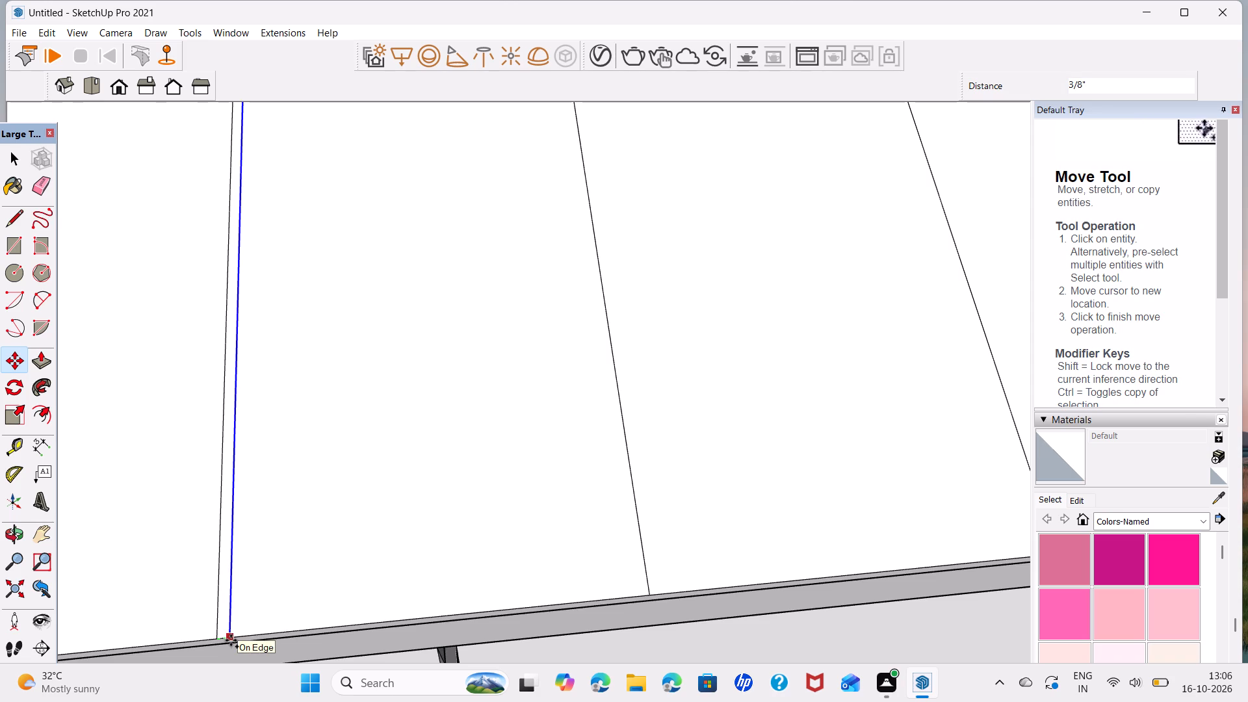
{"action": "key", "text": "1"}
{"action": "key", "text": "Return"}
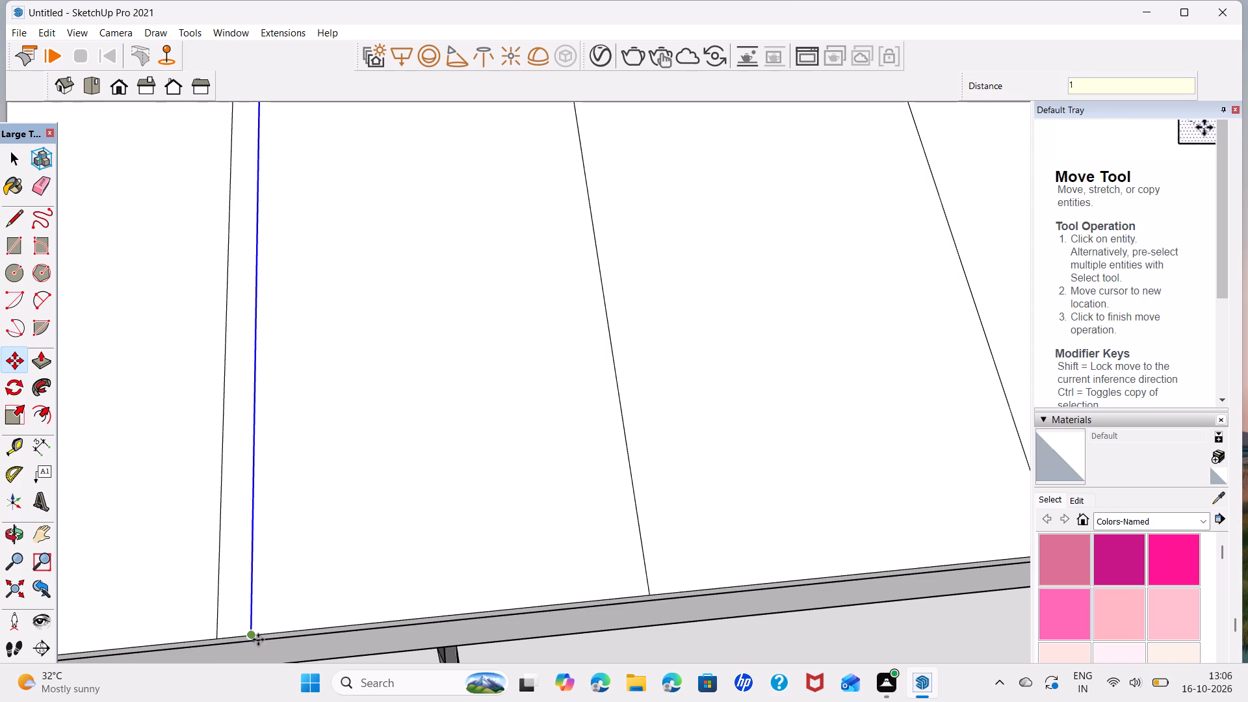
{"action": "left_click", "coordinate": [255, 636]}
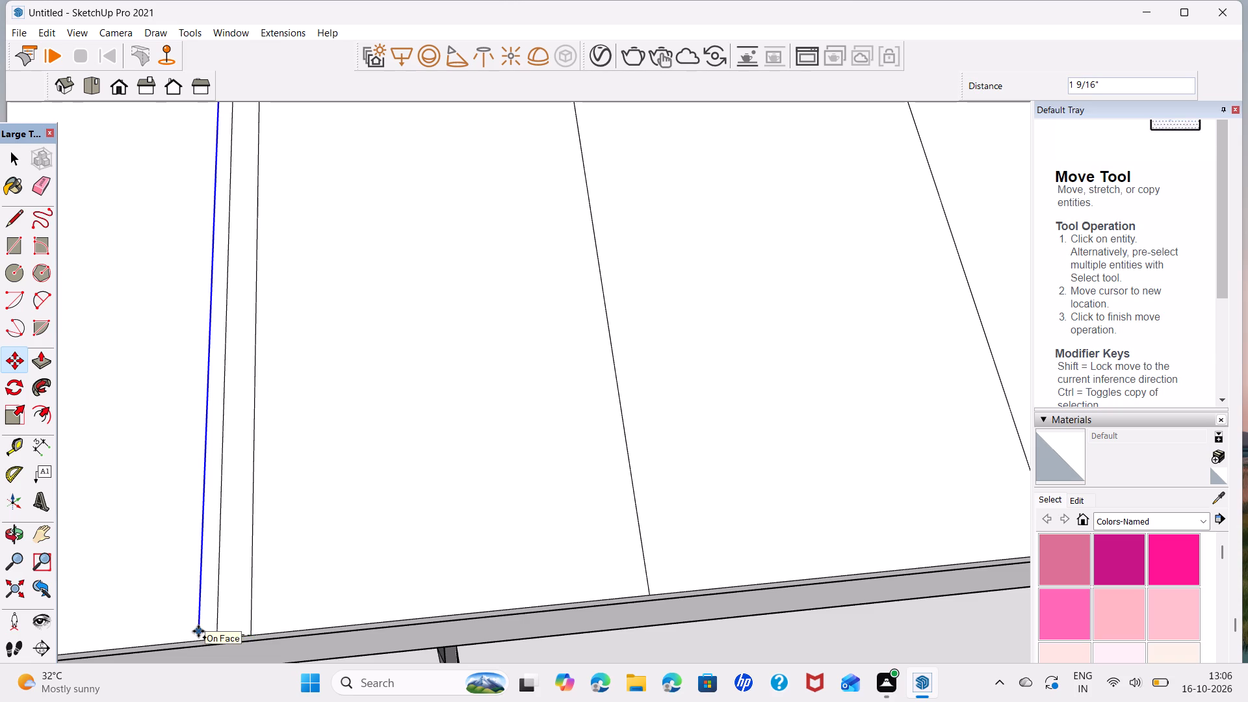
{"action": "key", "text": "2"}
{"action": "key", "text": "Return"}
{"action": "key", "text": "space"}
Delete the original sheet line midway between the two new lines, leaving a single 2" strip.
{"action": "left_click", "coordinate": [214, 621]}
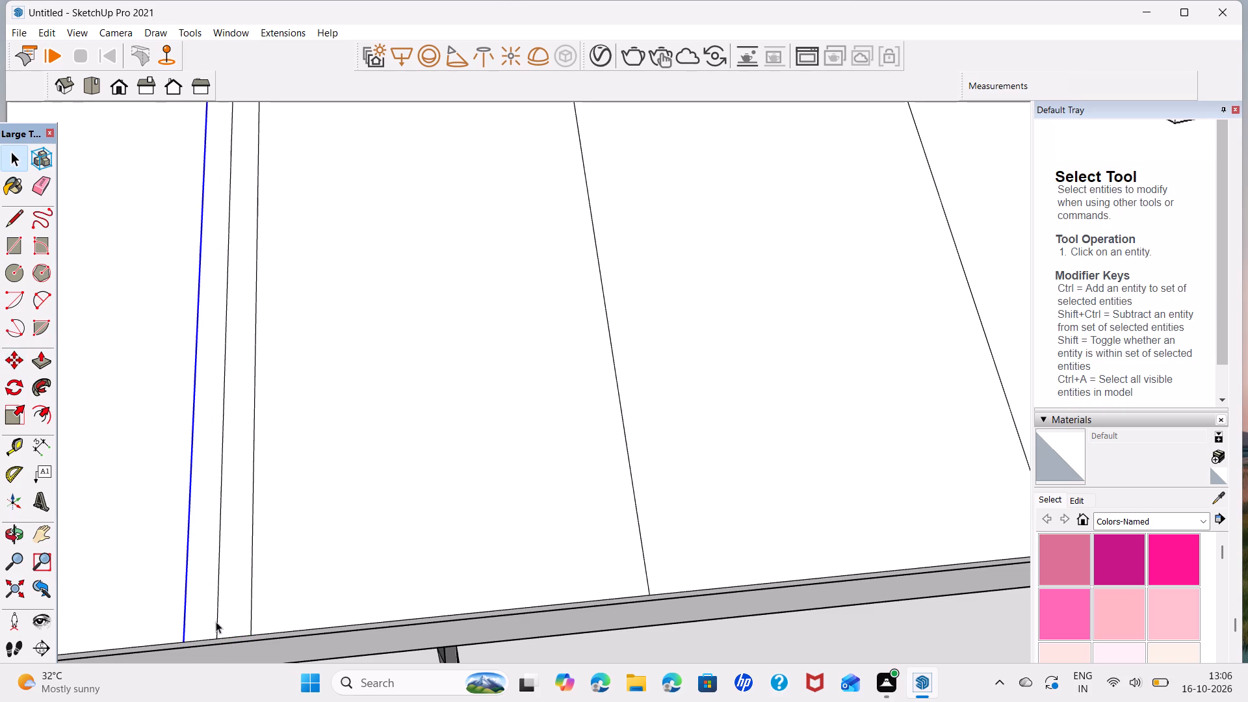
{"action": "key", "text": "Delete"}
Copy the 2" strip from its eave-edge midpoint to the eave endpoint of the adjacent sheet line.
{"action": "left_click", "coordinate": [216, 621]}
{"action": "key", "text": "m"}
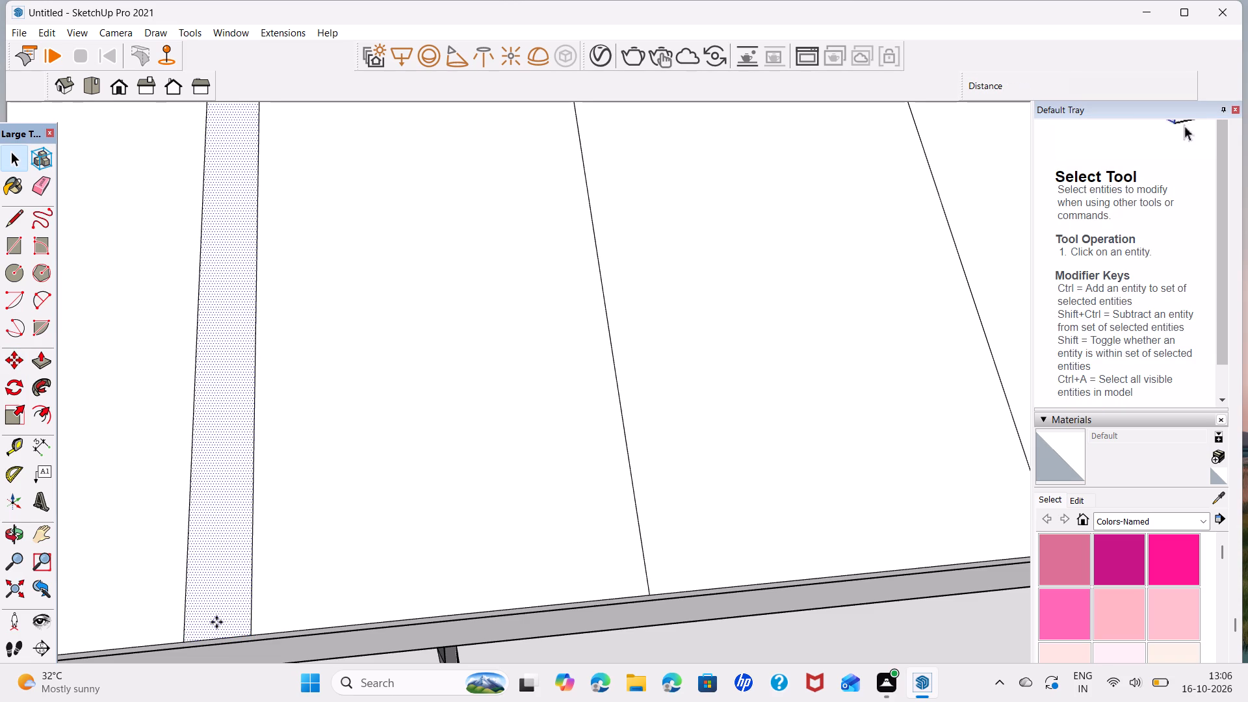
{"action": "left_click", "coordinate": [218, 638]}
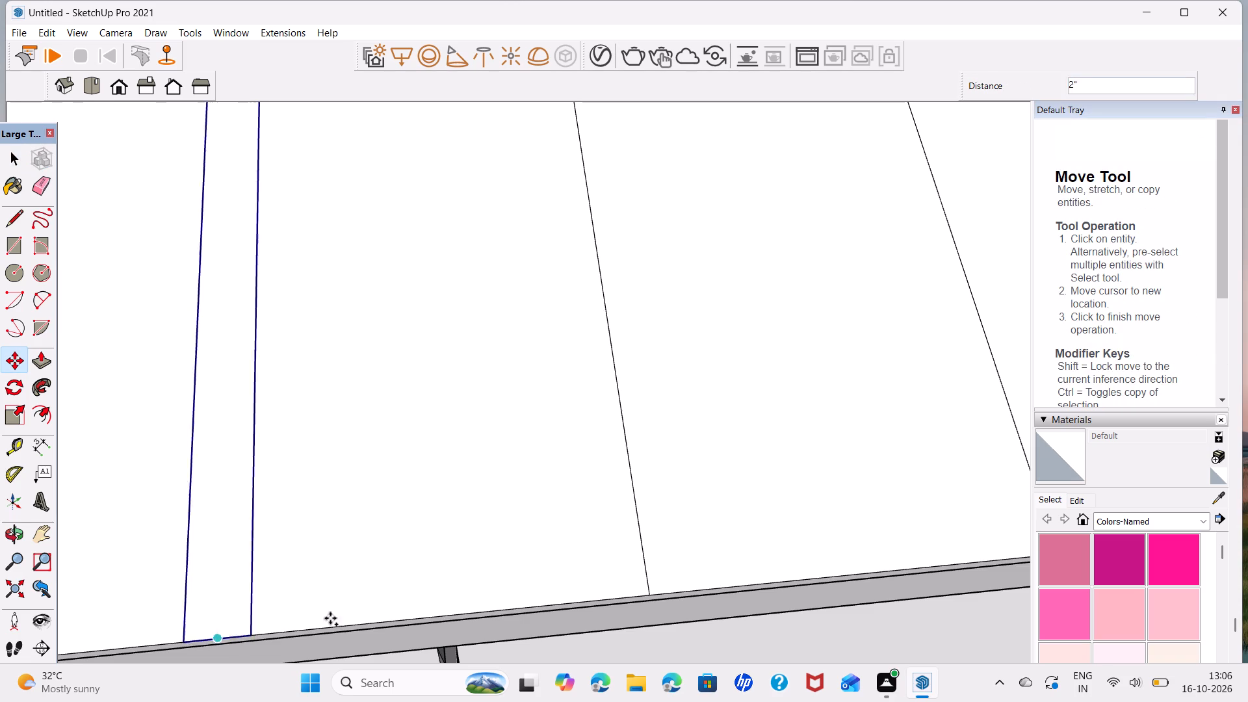
{"action": "left_click", "coordinate": [649, 593]}
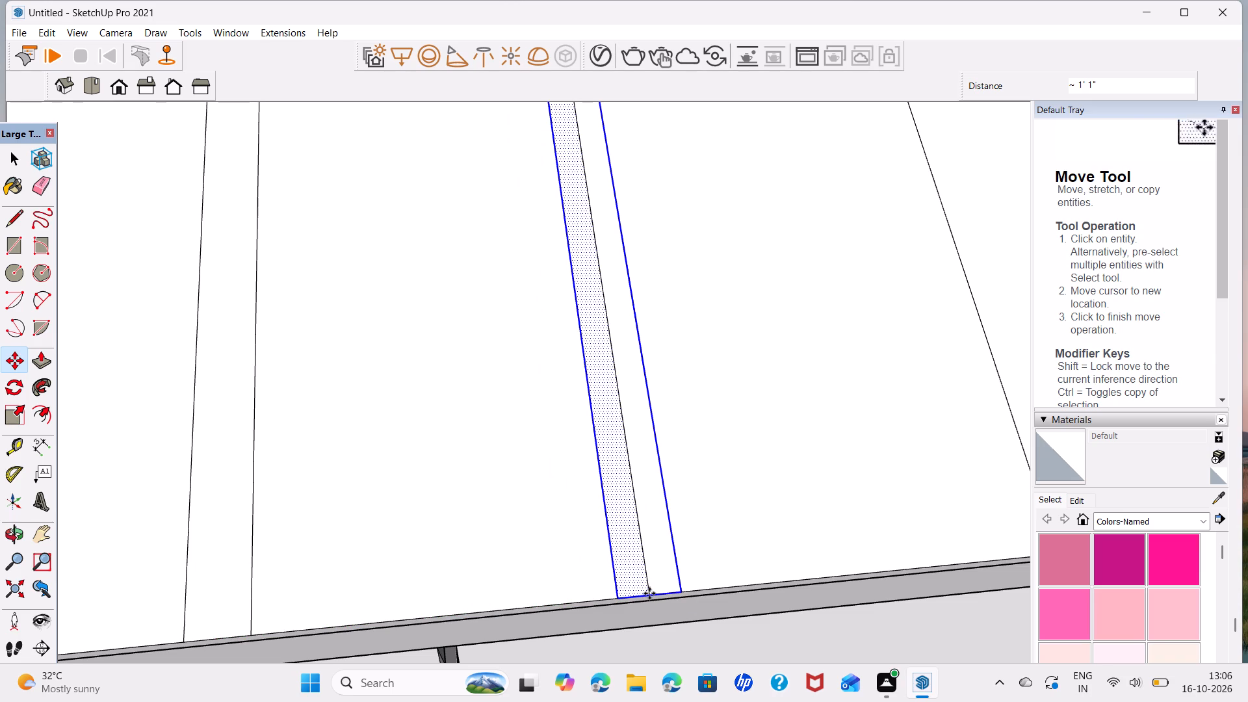
Repeat the just-made 2" strip copy along the slope with a *199 array.
{"action": "key", "text": "asterisk"}
{"action": "type", "text": "190"}
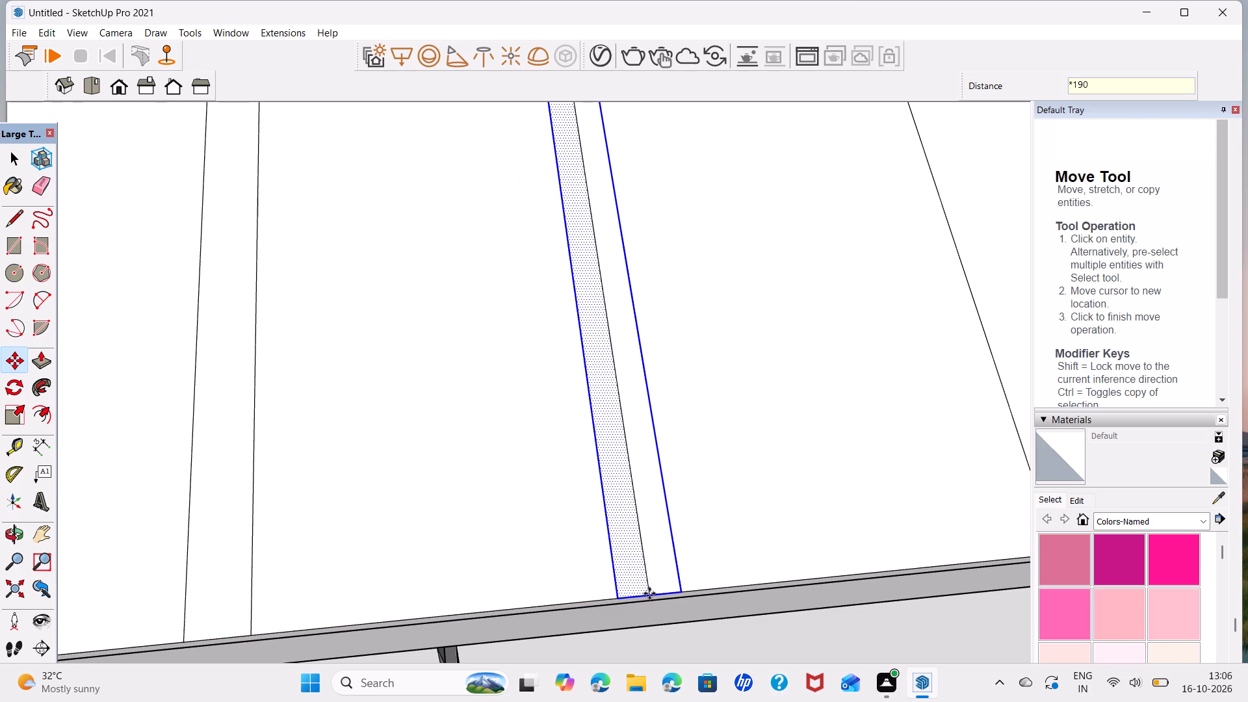
{"action": "key", "text": "BackSpace"}
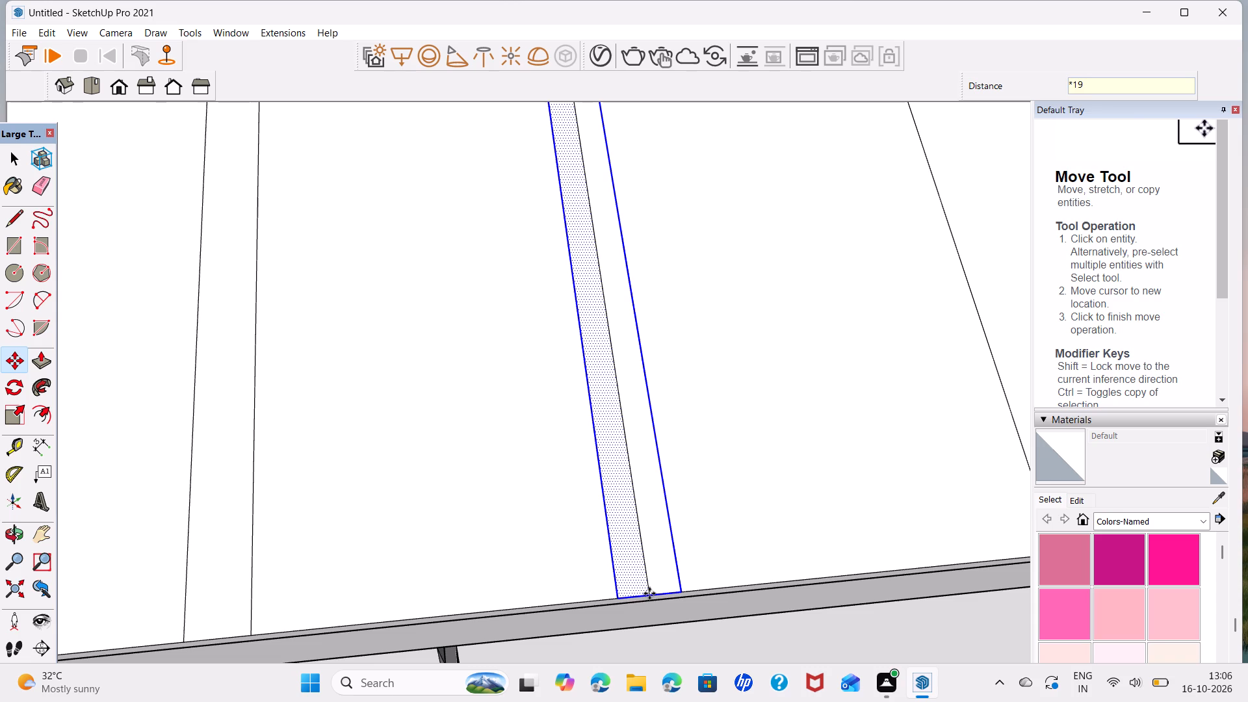
{"action": "key", "text": "9"}
{"action": "key", "text": "Return"}
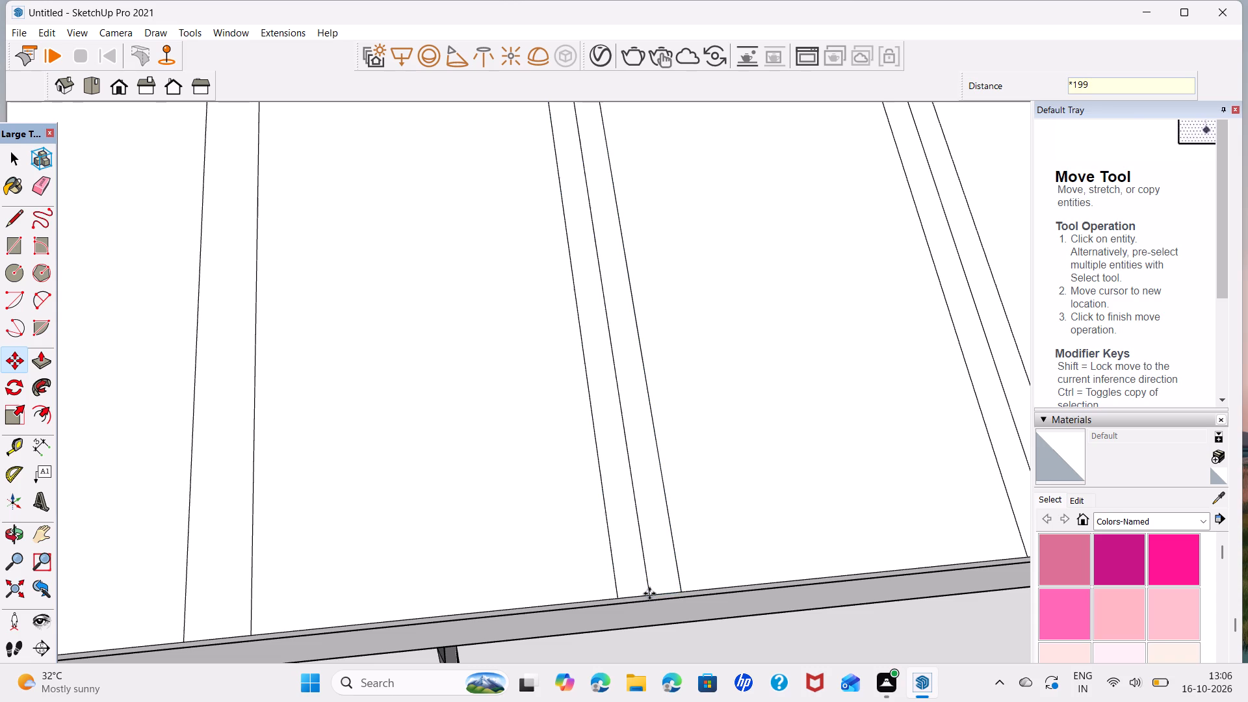
Delete the original sheet line running down the middle of each of the first four copied 2" strips.
{"action": "key", "text": "space"}
{"action": "left_click", "coordinate": [642, 577]}
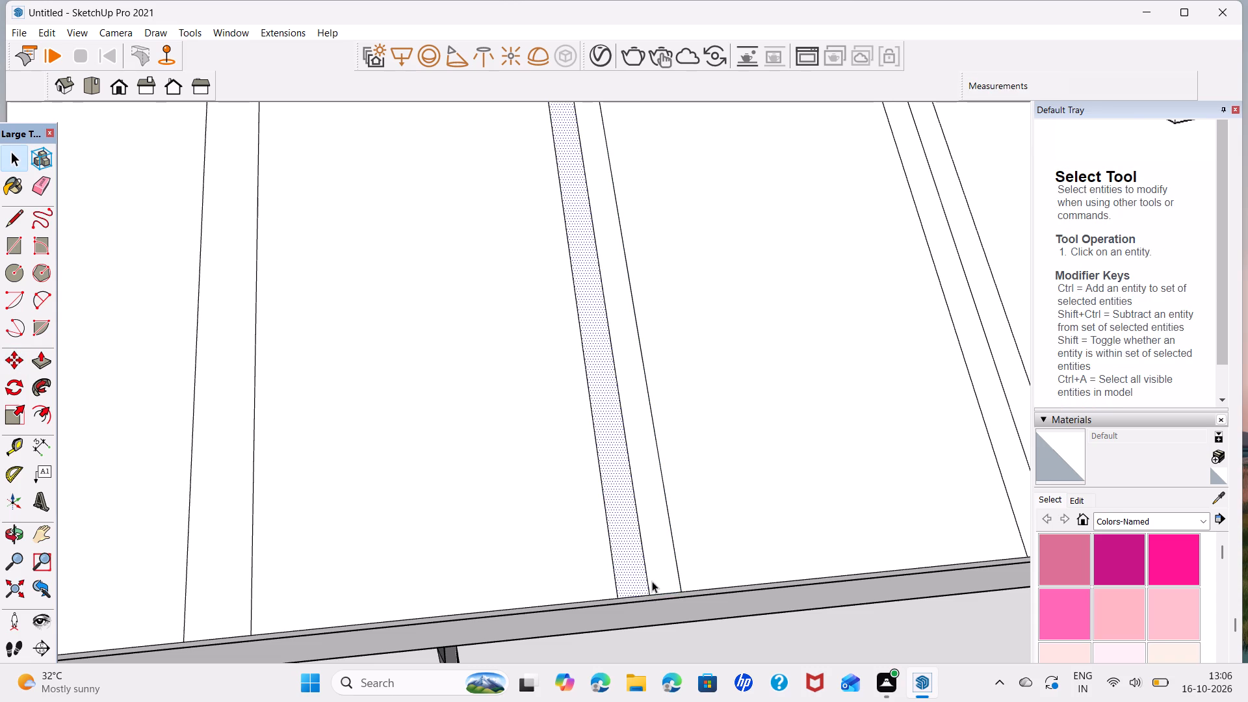
{"action": "left_click", "coordinate": [649, 578]}
{"action": "key", "text": "Delete"}
{"action": "scroll", "coordinate": [651, 577], "scroll_direction": "down", "scroll_amount": 5}
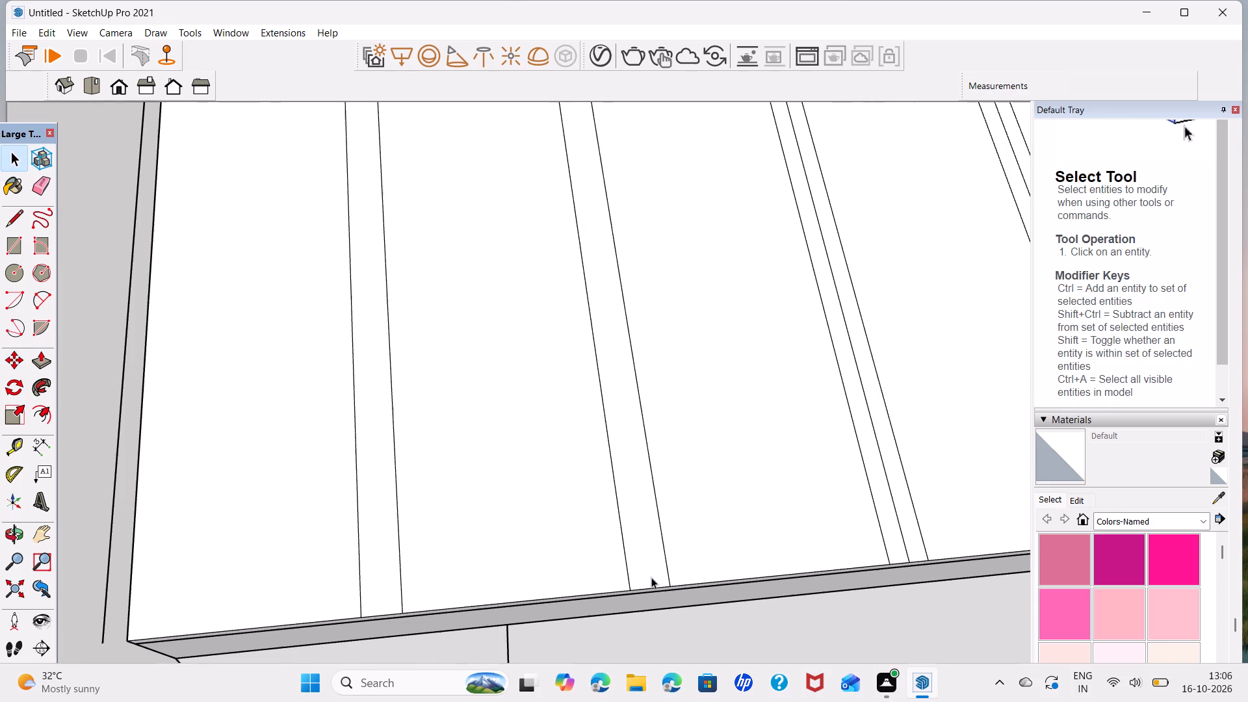
{"action": "middle_click_drag", "start_coordinate": [711, 537], "coordinate": [315, 558]}
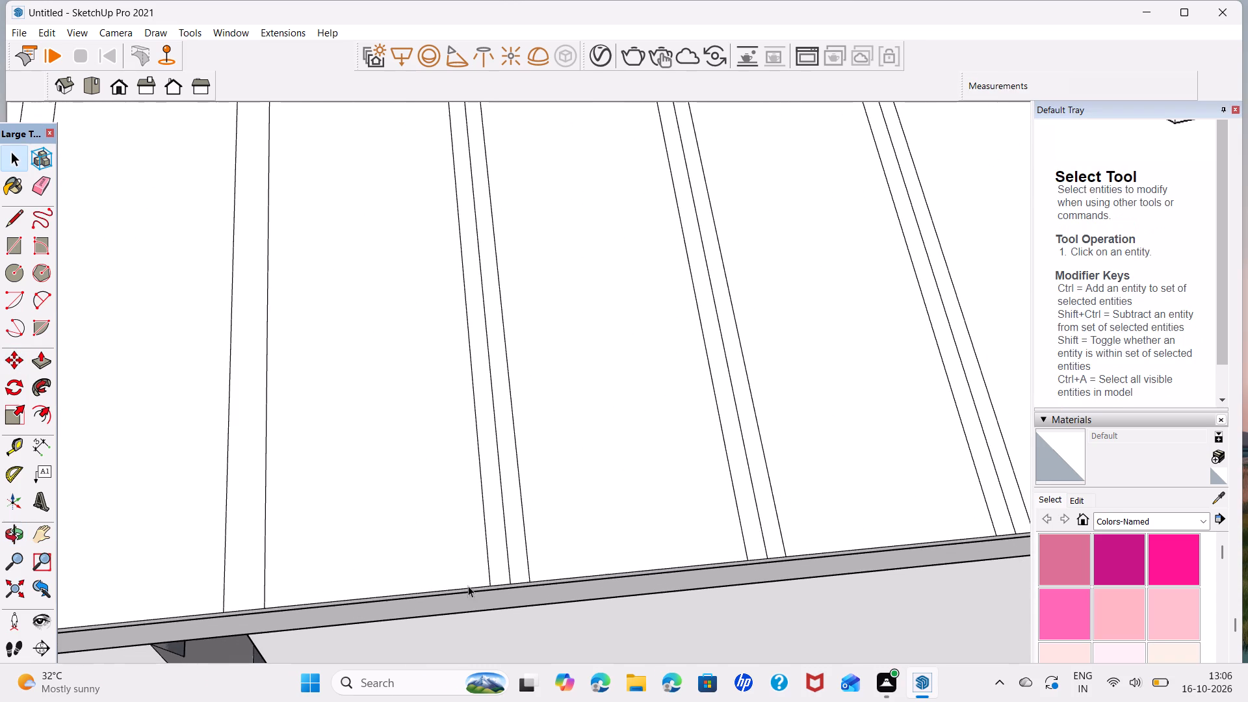
{"action": "left_click", "coordinate": [510, 561]}
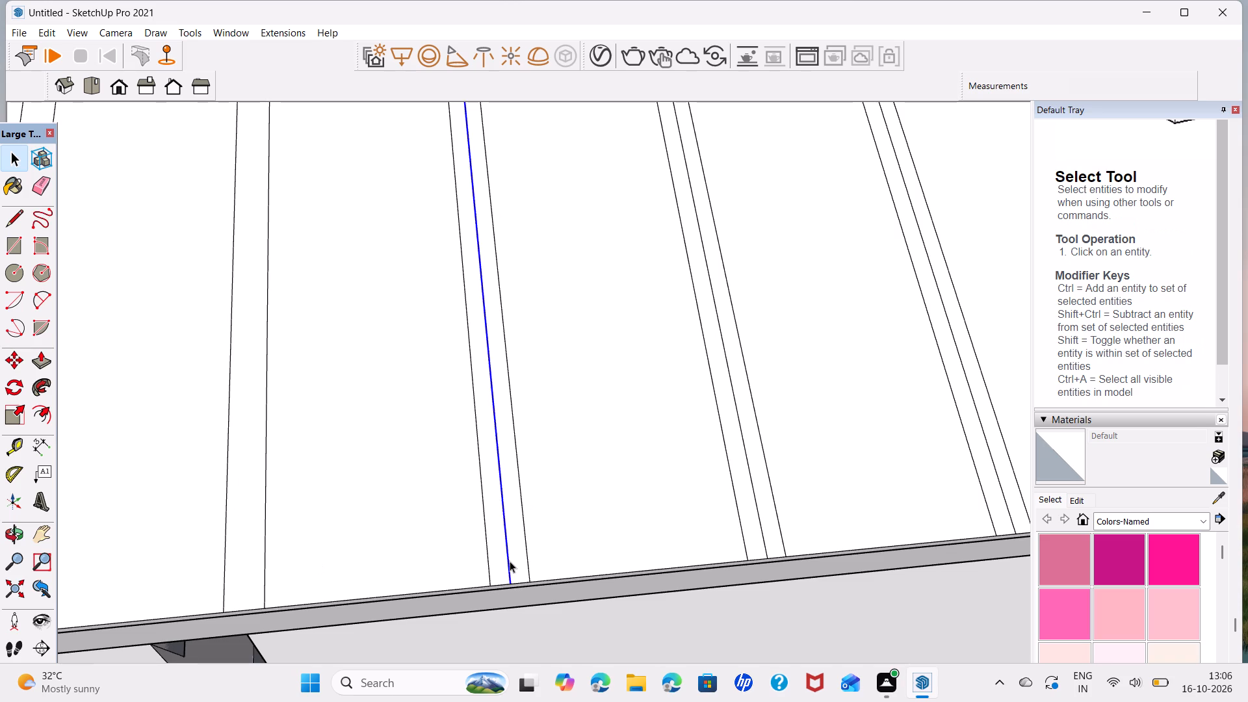
{"action": "key", "text": "Delete"}
{"action": "left_click", "coordinate": [757, 517]}
{"action": "key", "text": "Delete"}
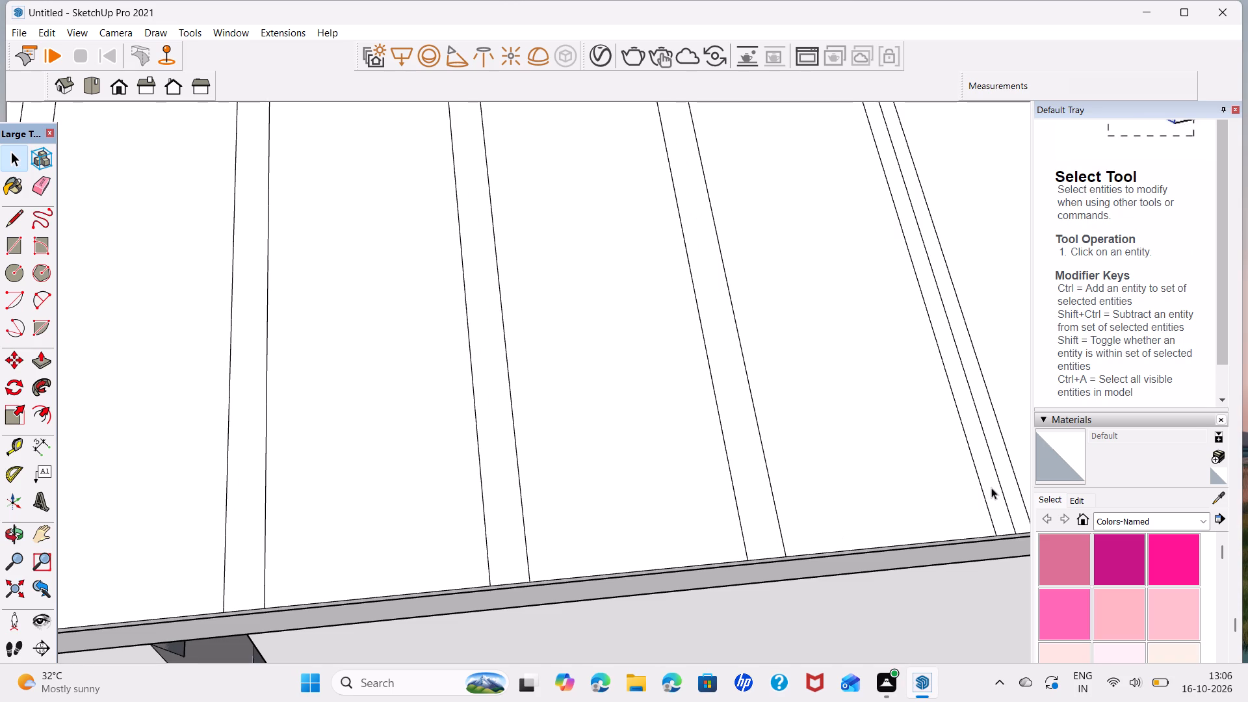
{"action": "left_click", "coordinate": [1003, 497]}
{"action": "key", "text": "Delete"}
Delete the middle sheet line inside each of the next two 2" strips along the eave.
{"action": "scroll", "coordinate": [744, 516], "scroll_direction": "down", "scroll_amount": 4}
{"action": "middle_click_drag", "start_coordinate": [788, 492], "coordinate": [696, 512]}
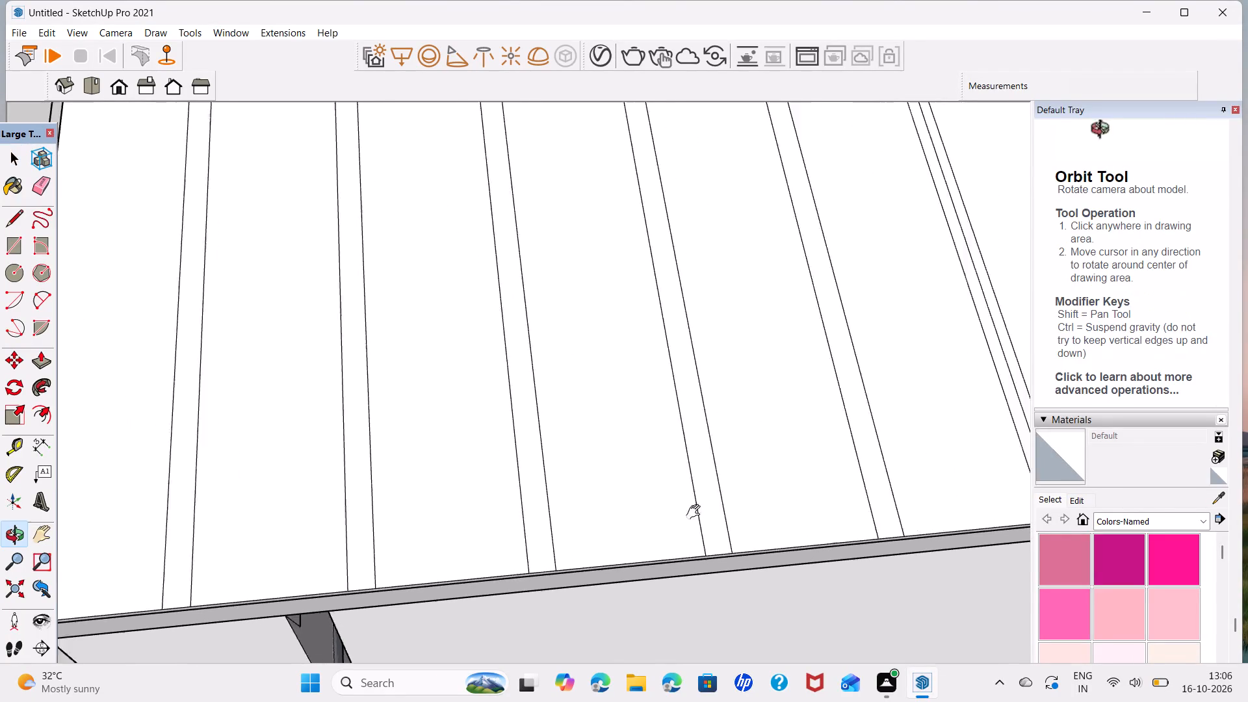
{"action": "middle_click_drag", "start_coordinate": [696, 512], "coordinate": [366, 551]}
{"action": "scroll", "coordinate": [681, 553], "scroll_direction": "up", "scroll_amount": 4}
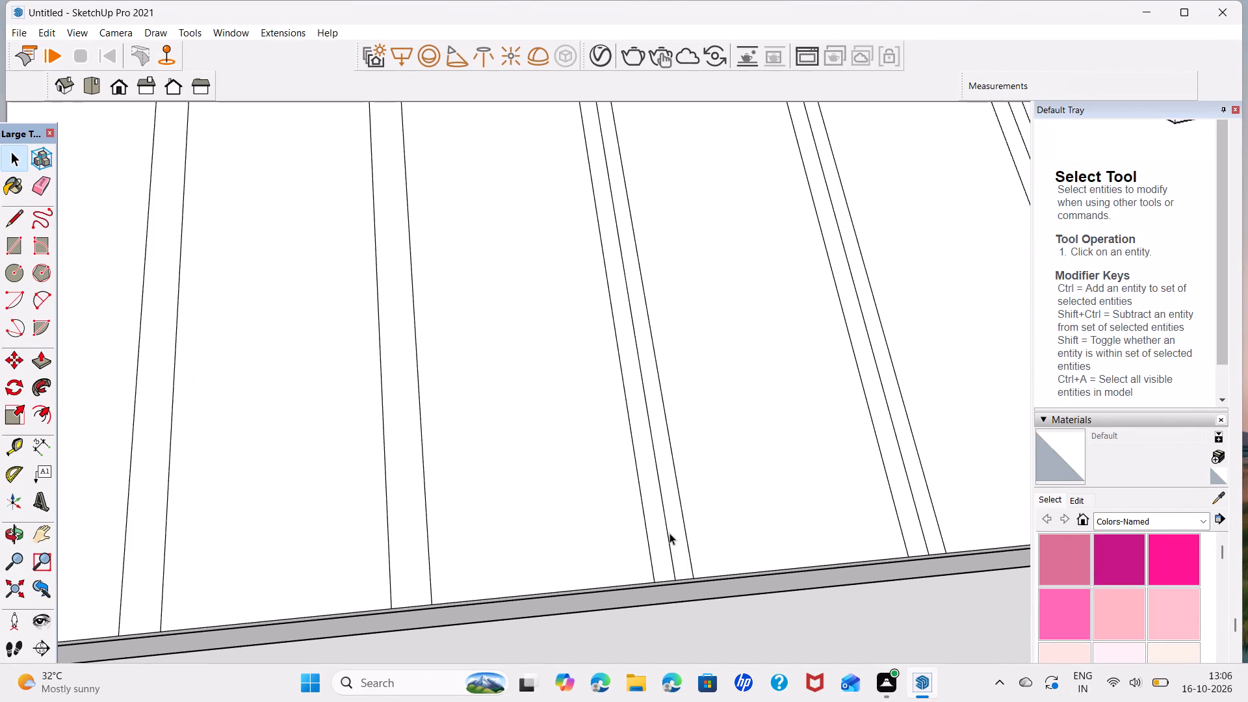
{"action": "left_click", "coordinate": [668, 530]}
{"action": "key", "text": "Delete"}
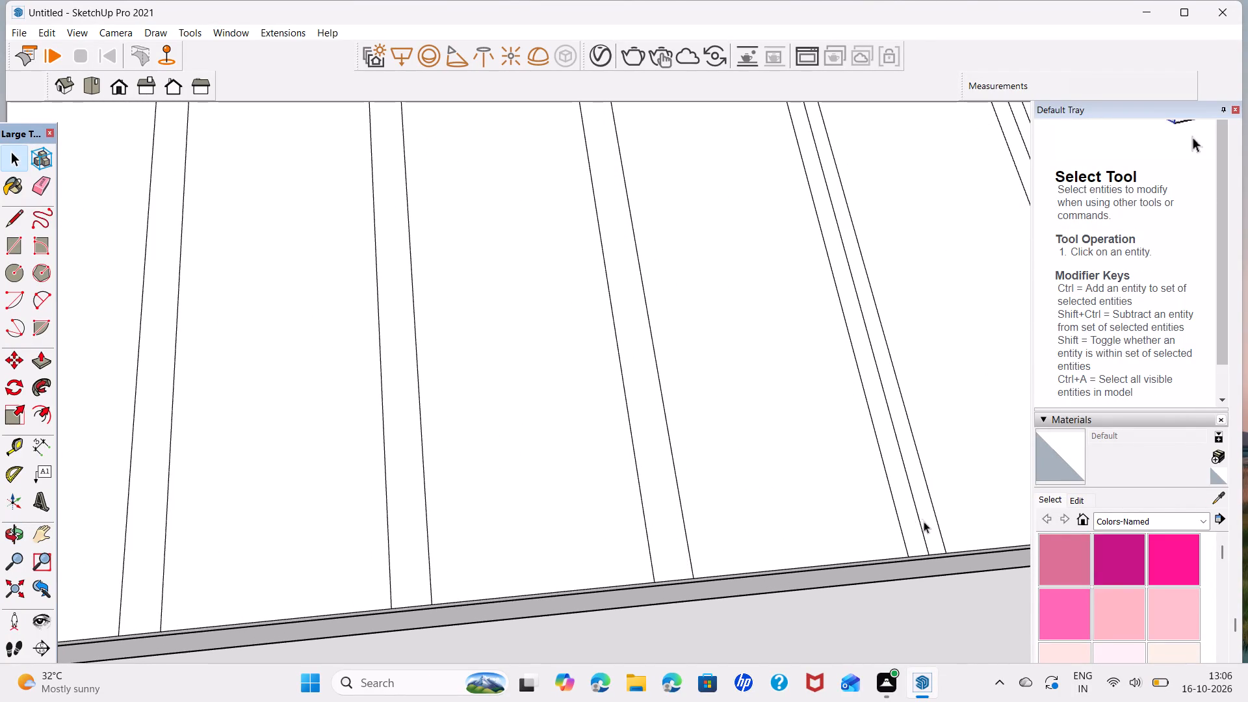
{"action": "left_click", "coordinate": [917, 517]}
{"action": "key", "text": "Delete"}
Delete the middle sheet line inside each of the following three 2" strips along the slope.
{"action": "scroll", "coordinate": [879, 507], "scroll_direction": "down", "scroll_amount": 4}
{"action": "middle_click_drag", "start_coordinate": [879, 506], "coordinate": [464, 599]}
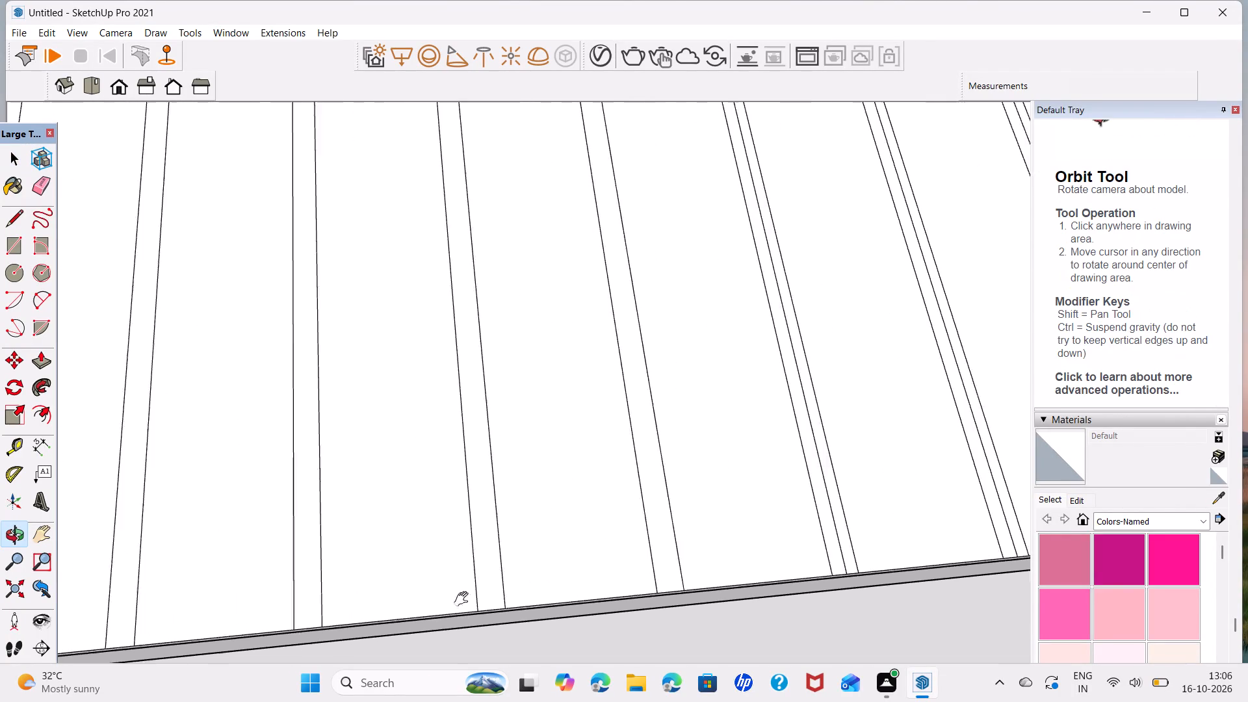
{"action": "middle_click_drag", "start_coordinate": [464, 599], "coordinate": [364, 625]}
{"action": "scroll", "coordinate": [540, 599], "scroll_direction": "up", "scroll_amount": 3}
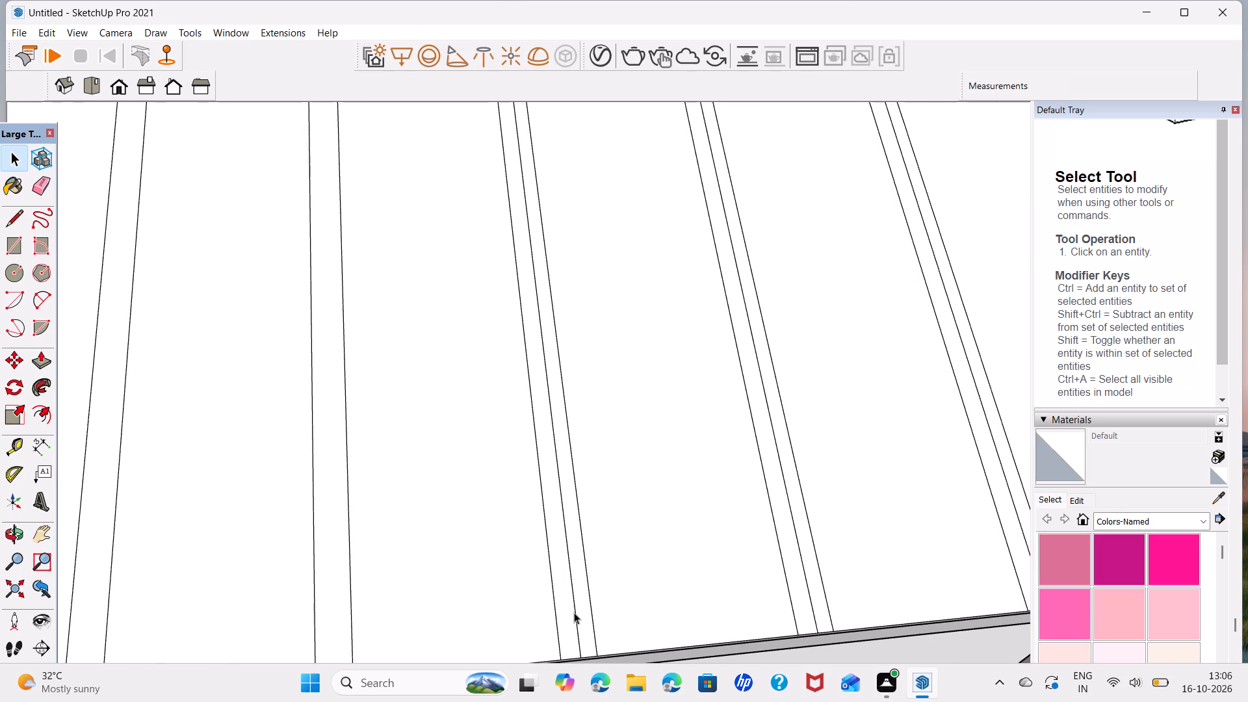
{"action": "left_click", "coordinate": [575, 614]}
{"action": "key", "text": "Delete"}
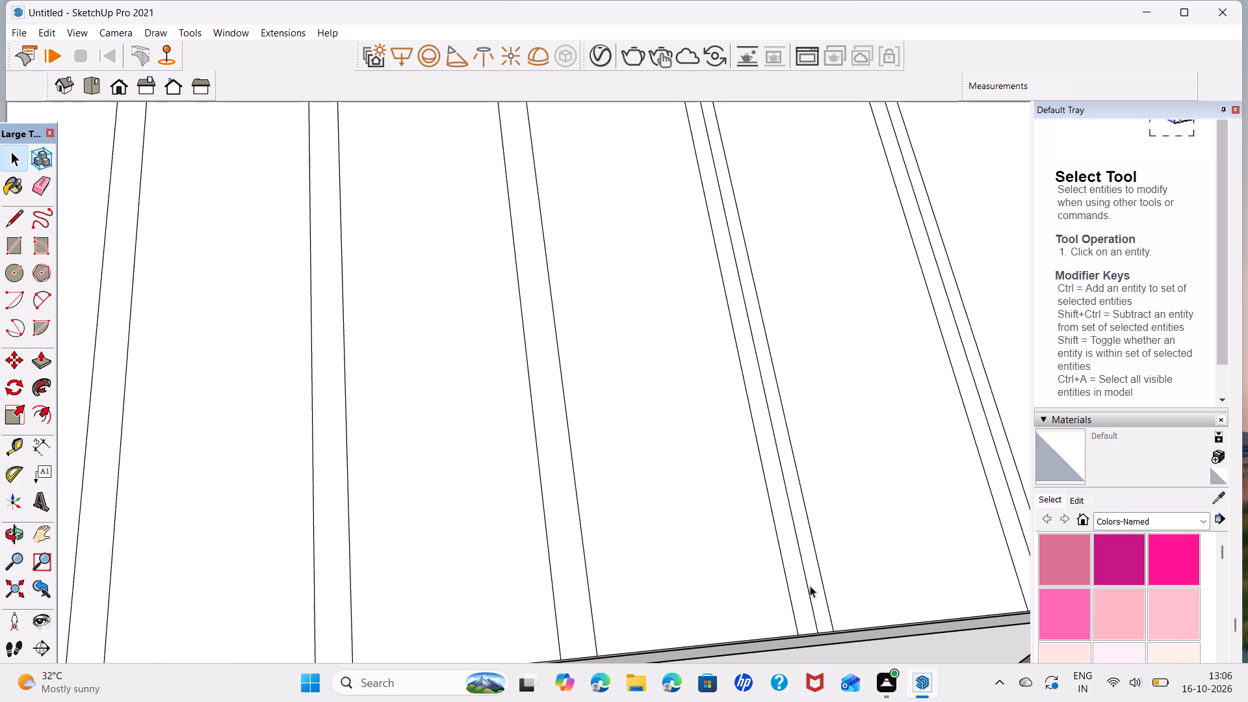
{"action": "left_click", "coordinate": [808, 586]}
{"action": "key", "text": "Delete"}
{"action": "left_click", "coordinate": [1018, 523]}
{"action": "key", "text": "Delete"}
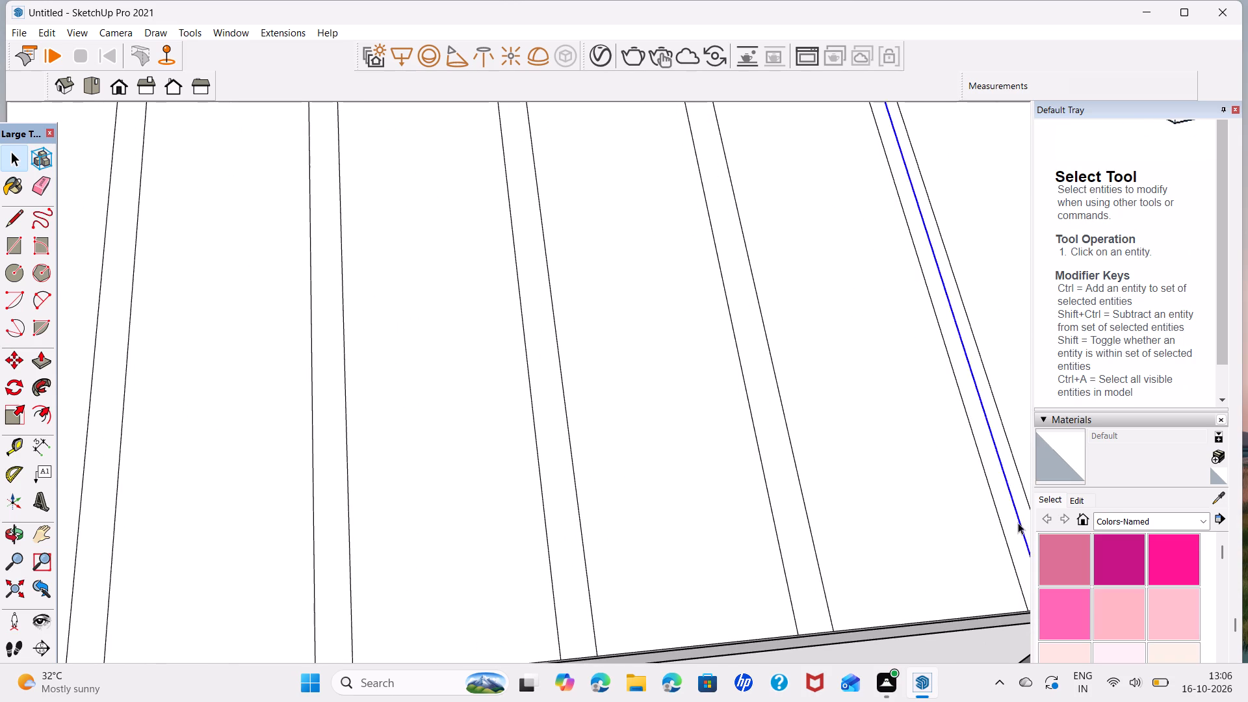
Continue along the slope and delete the middle sheet line from each of the next four 2" strips.
{"action": "scroll", "coordinate": [804, 584], "scroll_direction": "down", "scroll_amount": 7}
{"action": "middle_click_drag", "start_coordinate": [866, 544], "coordinate": [439, 620]}
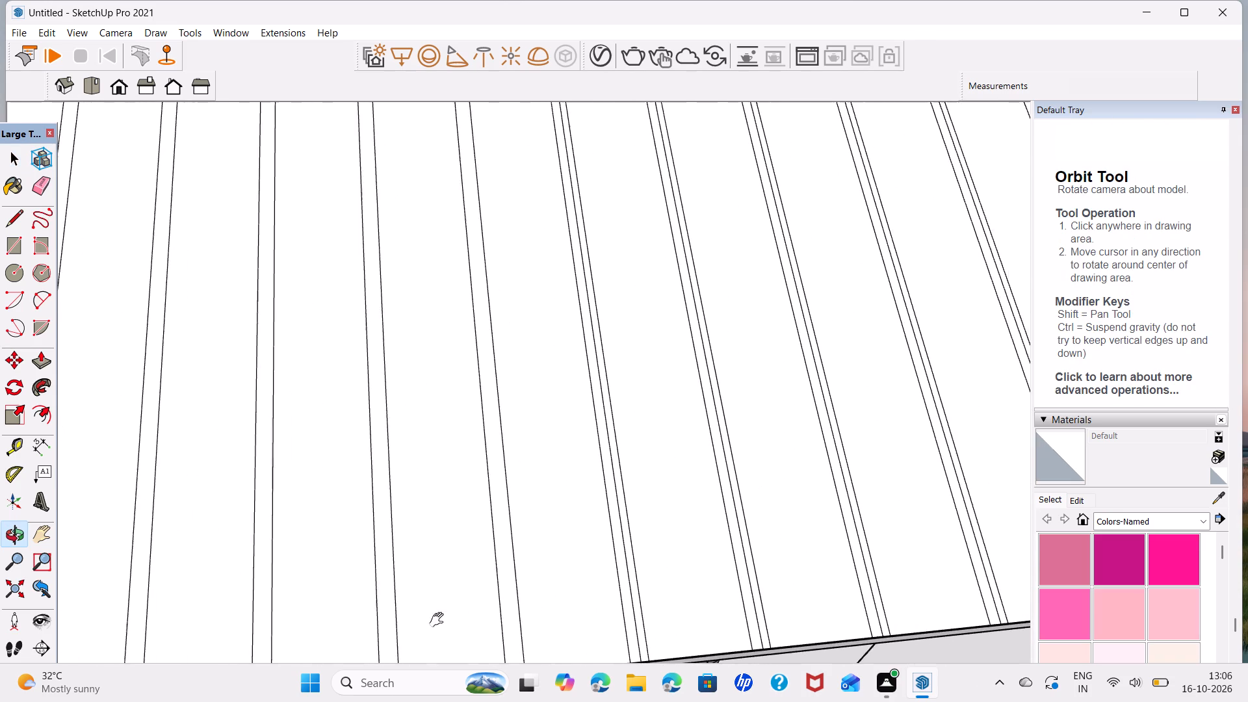
{"action": "middle_click_drag", "start_coordinate": [439, 620], "coordinate": [434, 618]}
{"action": "left_click", "coordinate": [610, 633]}
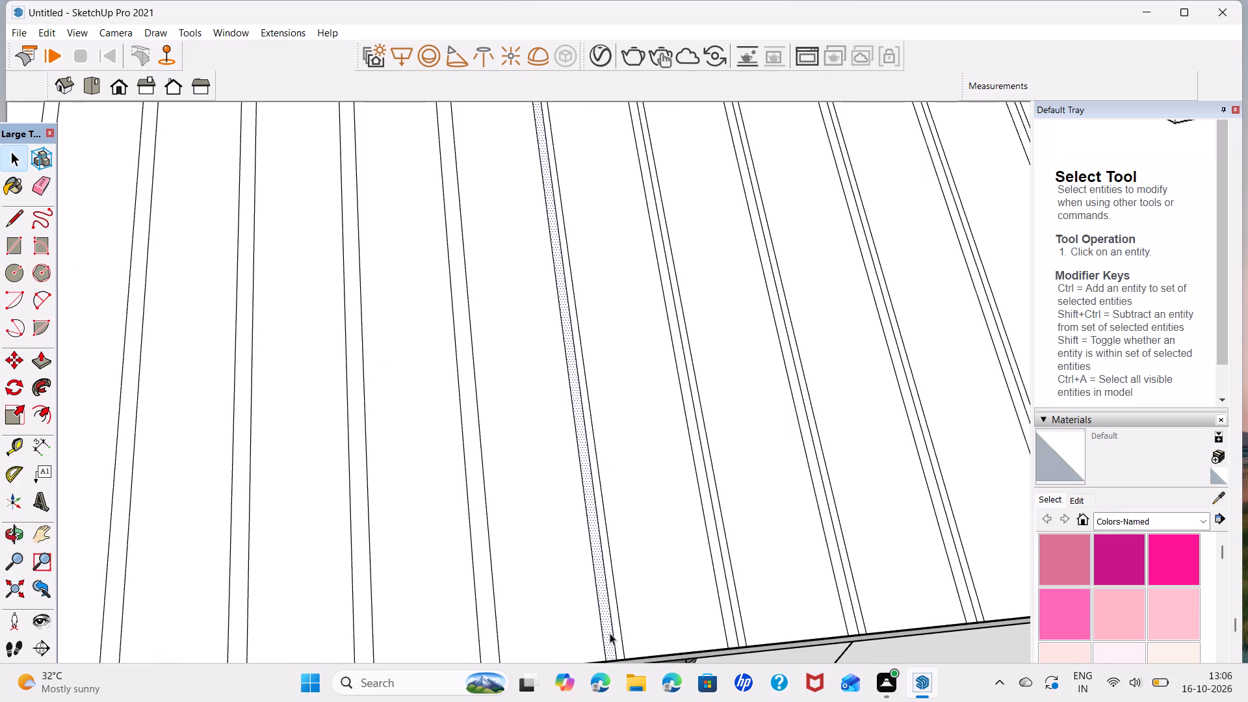
{"action": "left_click", "coordinate": [612, 635]}
{"action": "key", "text": "Delete"}
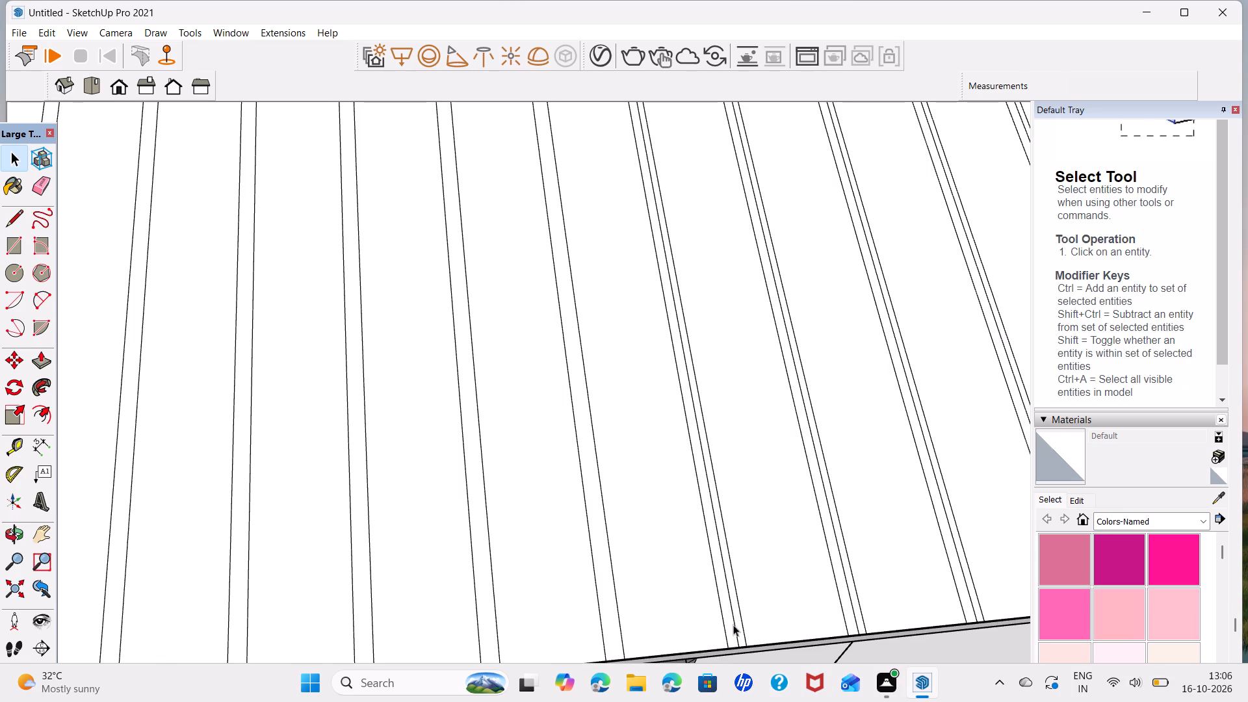
{"action": "left_click", "coordinate": [734, 625]}
{"action": "key", "text": "Delete"}
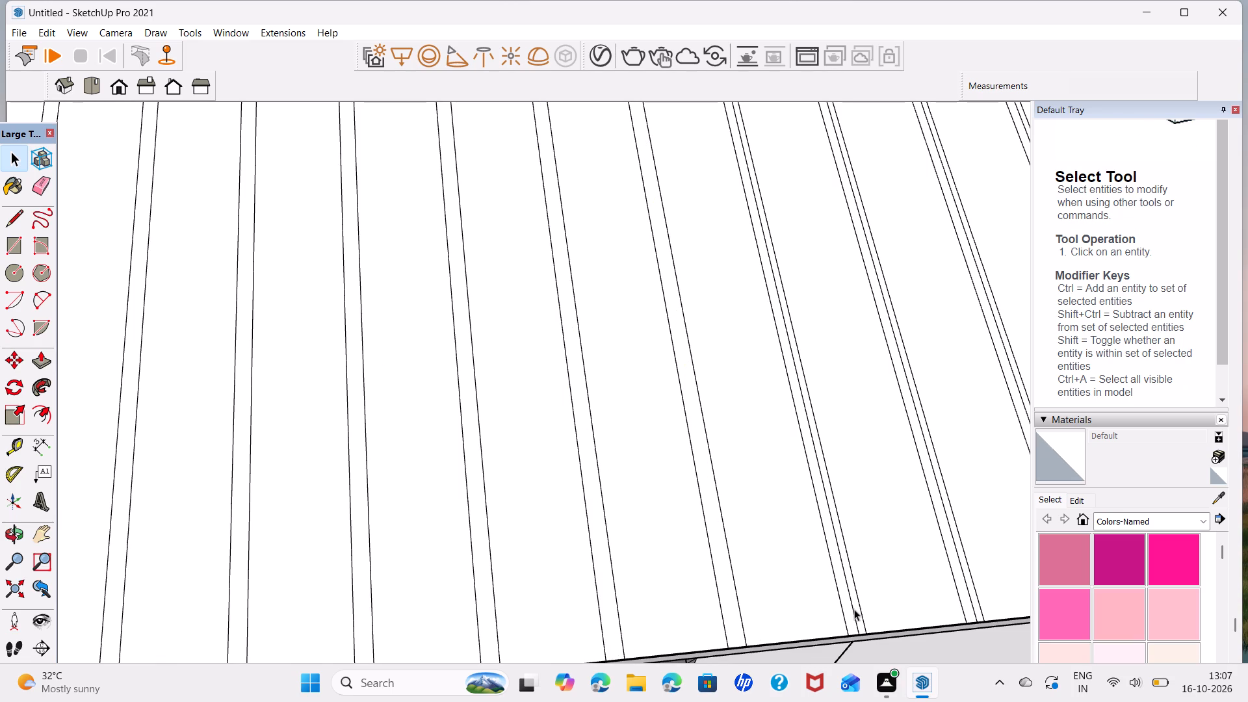
{"action": "left_click", "coordinate": [854, 609]}
{"action": "key", "text": "Delete"}
{"action": "left_click", "coordinate": [973, 611]}
{"action": "key", "text": "Delete"}
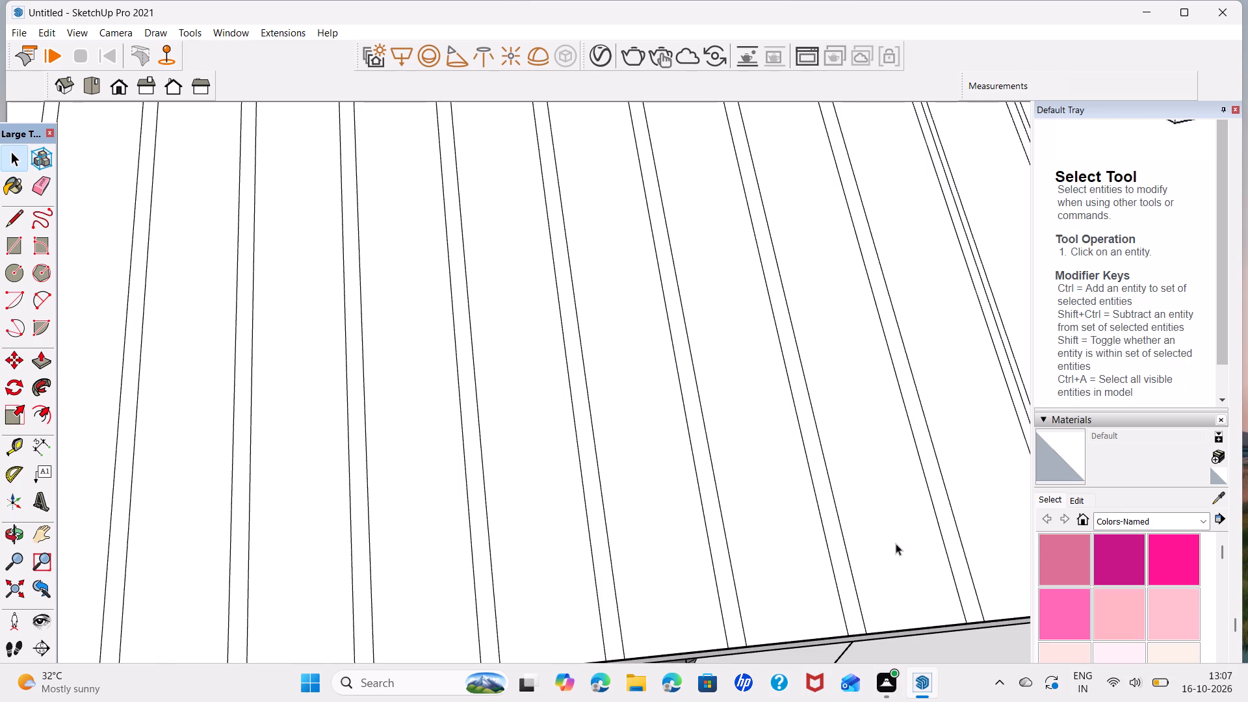
Remove the middle sheet line from each of the next four uncleaned 2" strips along the eave.
{"action": "middle_click_drag", "start_coordinate": [896, 543], "coordinate": [405, 581], "text": "shift"}
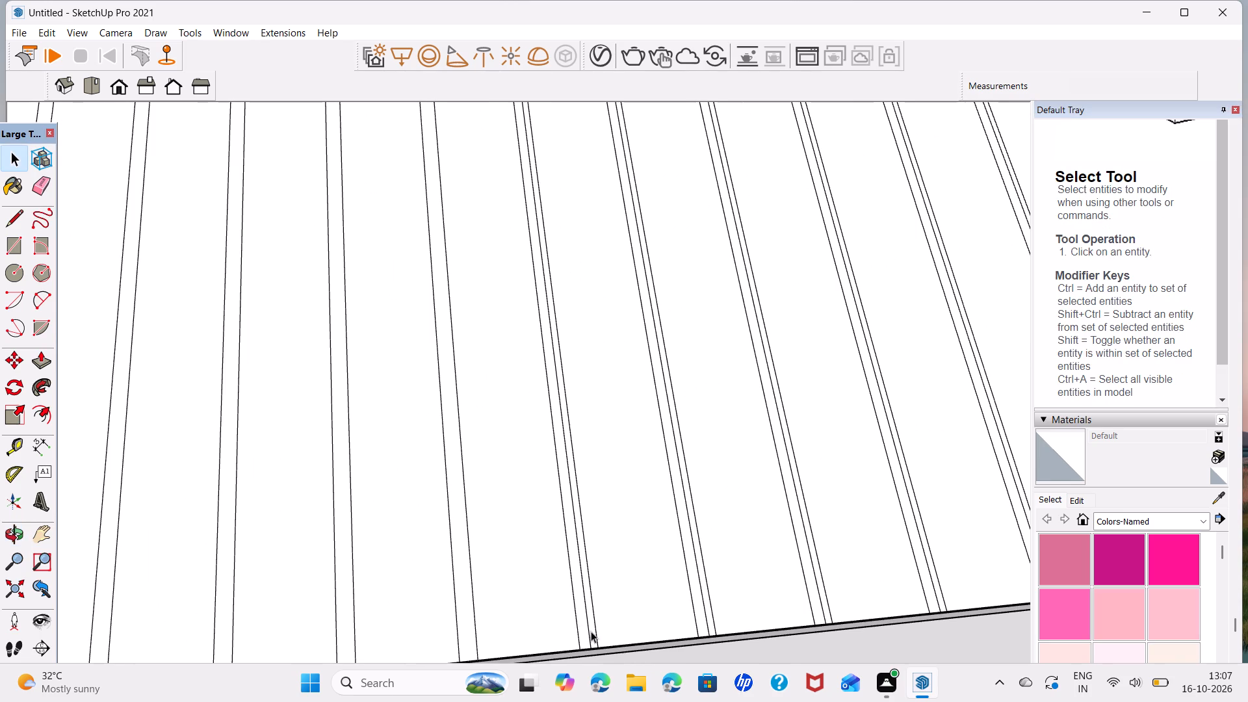
{"action": "left_click", "coordinate": [587, 628]}
{"action": "key", "text": "Delete"}
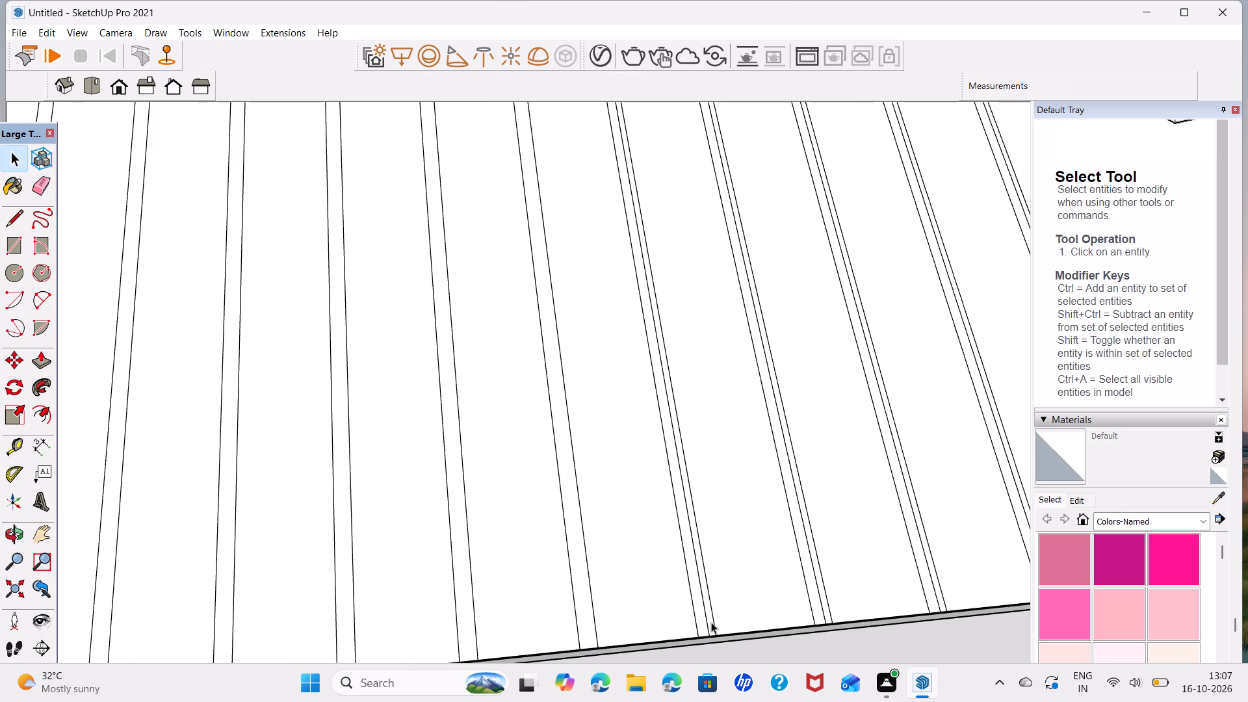
{"action": "left_click", "coordinate": [707, 619]}
{"action": "key", "text": "Delete"}
{"action": "left_click", "coordinate": [823, 604]}
{"action": "key", "text": "Delete"}
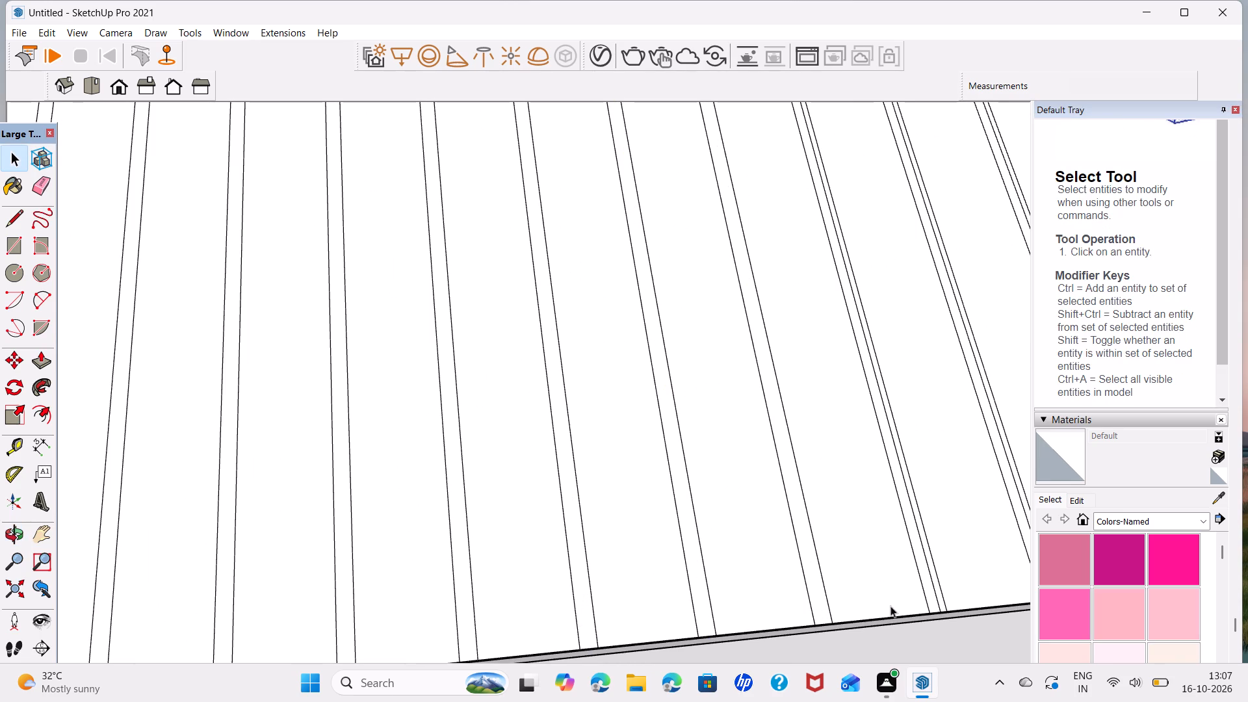
{"action": "left_click", "coordinate": [937, 599]}
{"action": "key", "text": "Delete"}
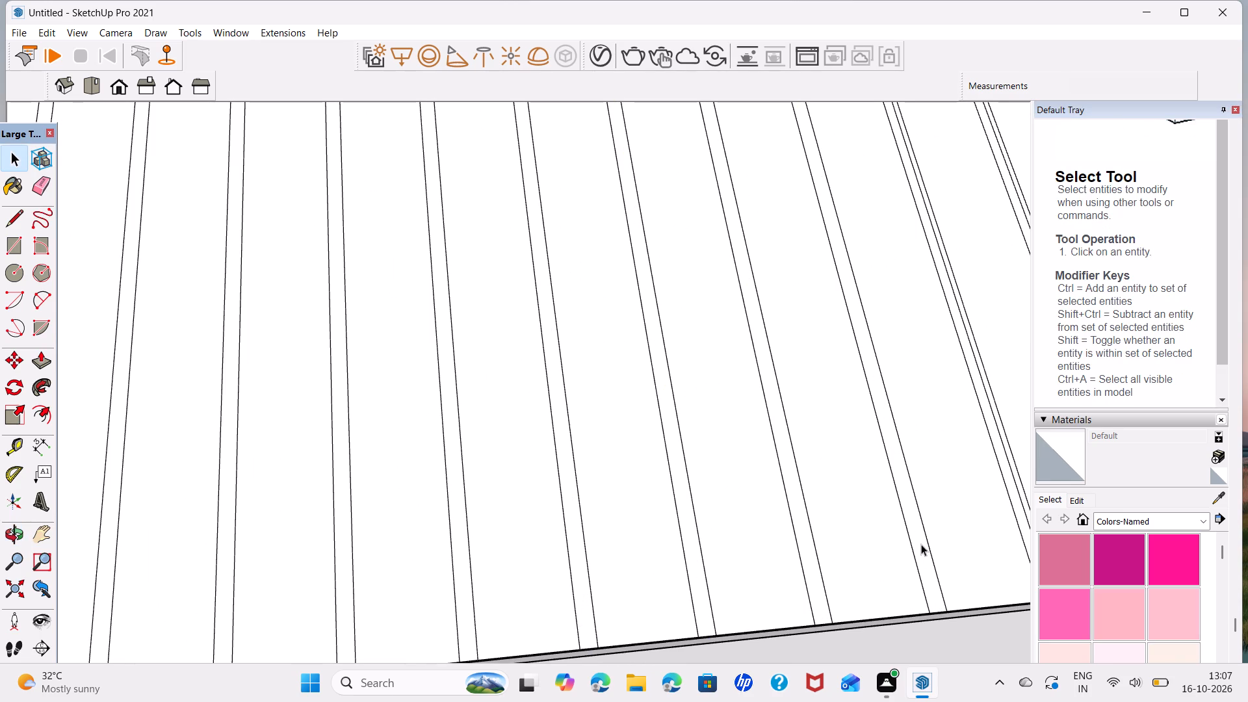
Delete the middle sheet line inside each of the next five 2" strips along the slope.
{"action": "middle_click_drag", "start_coordinate": [921, 544], "coordinate": [353, 581], "text": "shift"}
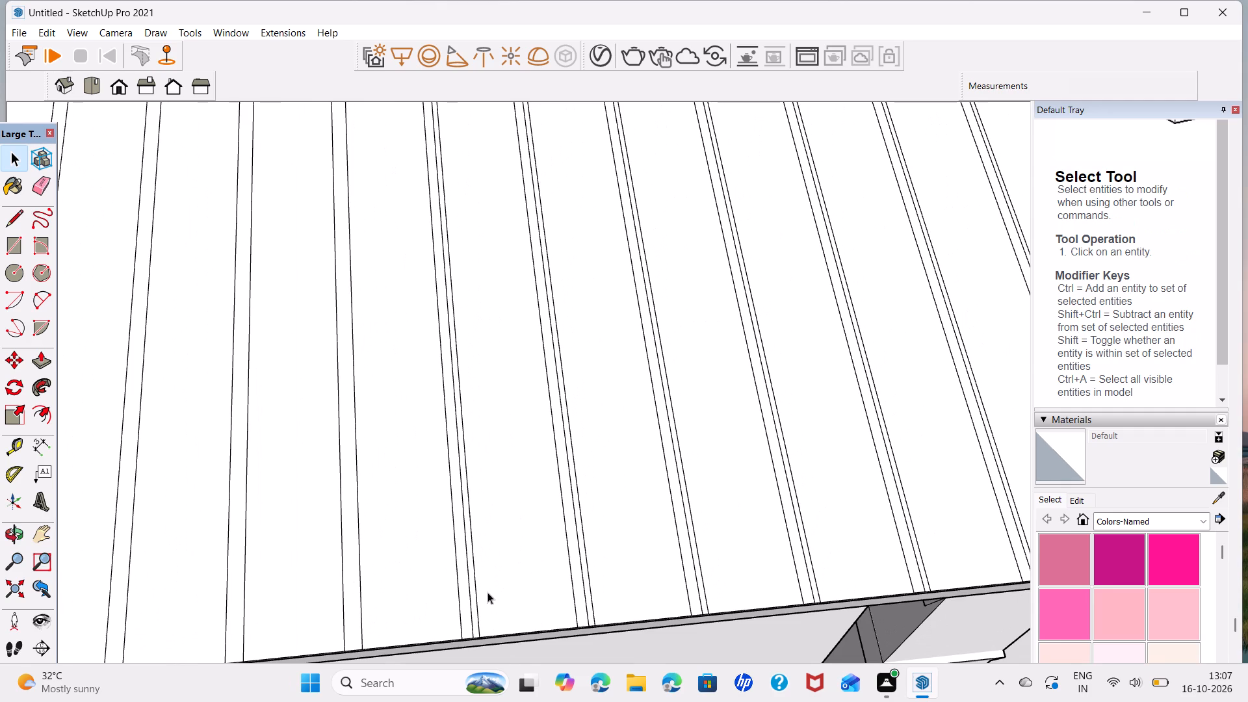
{"action": "left_click", "coordinate": [471, 598]}
{"action": "key", "text": "Delete"}
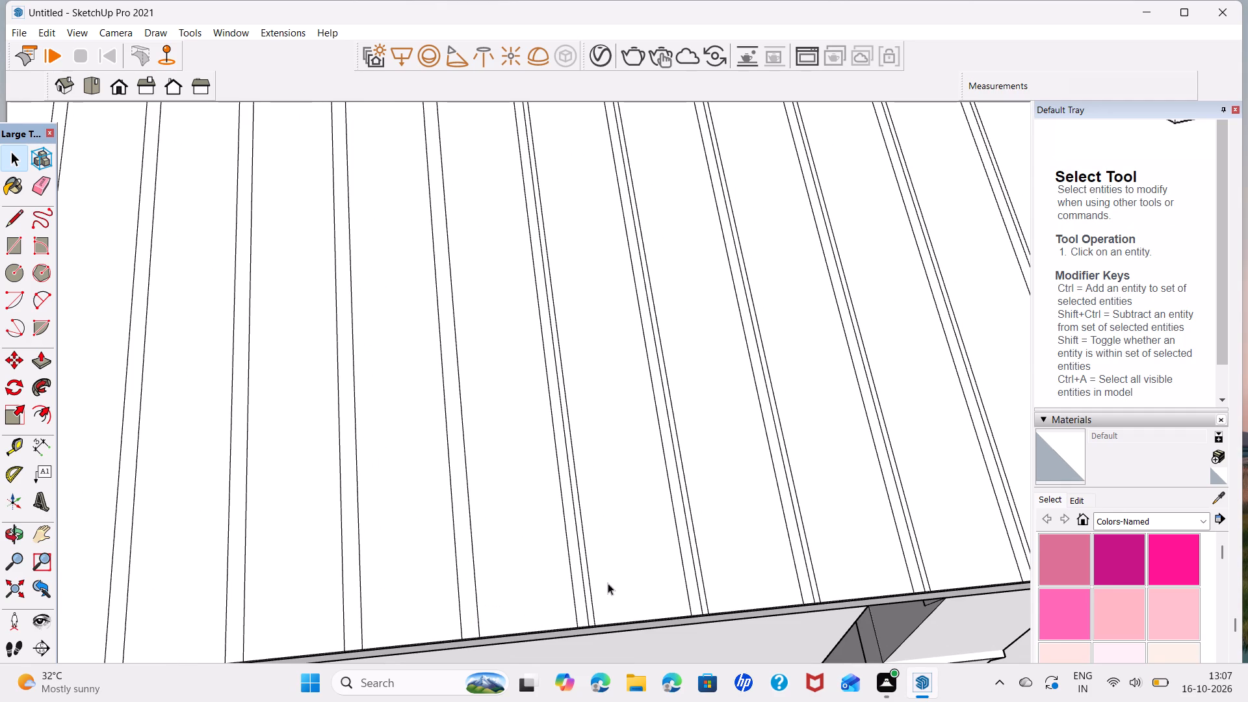
{"action": "left_click", "coordinate": [584, 593]}
{"action": "key", "text": "Delete"}
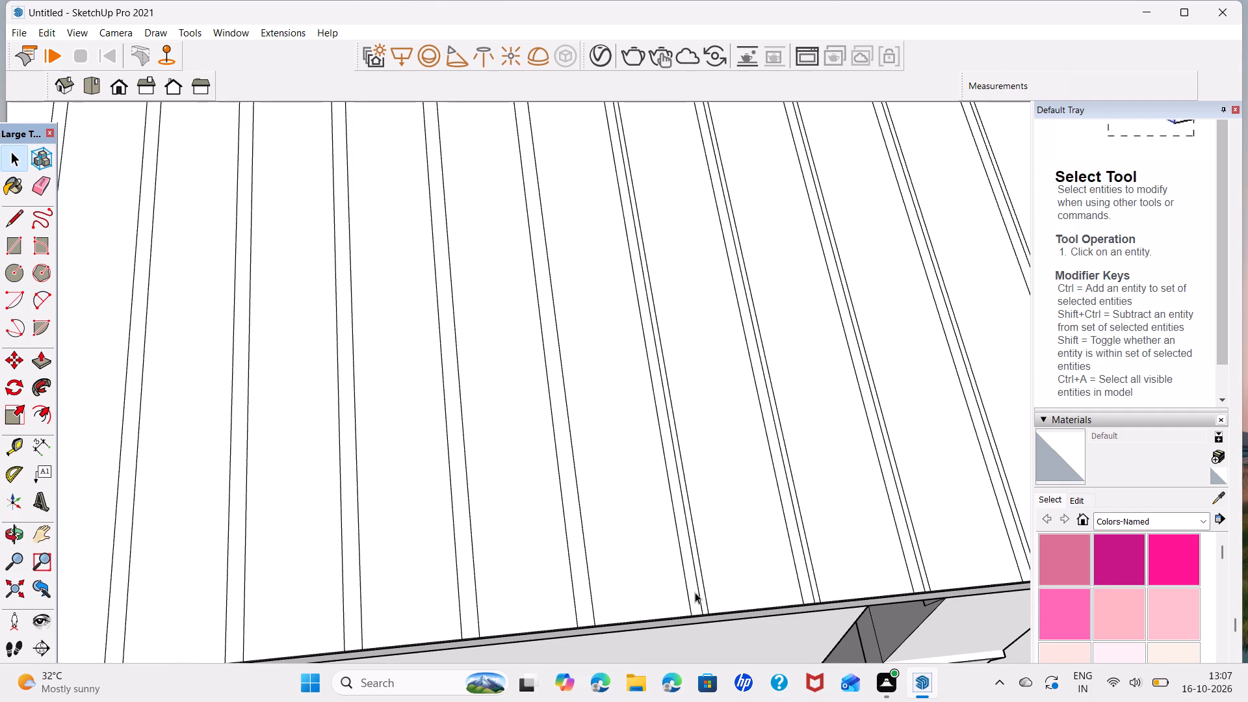
{"action": "left_click", "coordinate": [700, 598]}
{"action": "key", "text": "Delete"}
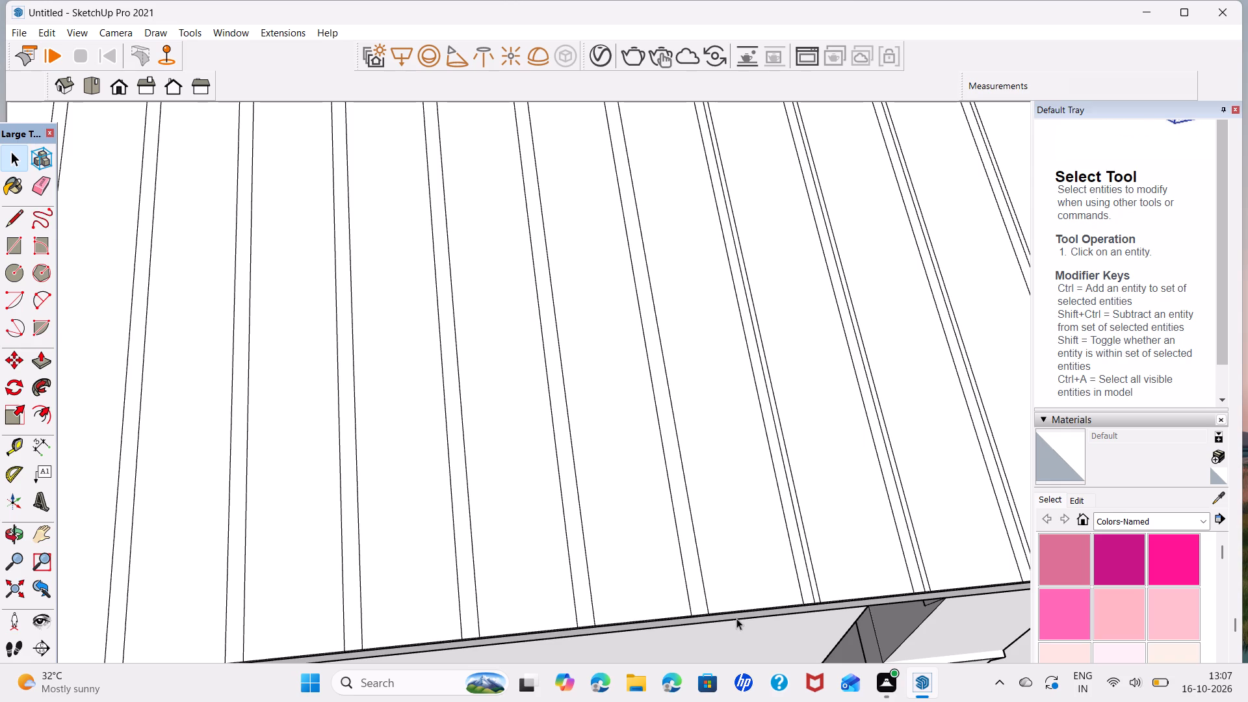
{"action": "left_click", "coordinate": [809, 586]}
{"action": "key", "text": "Delete"}
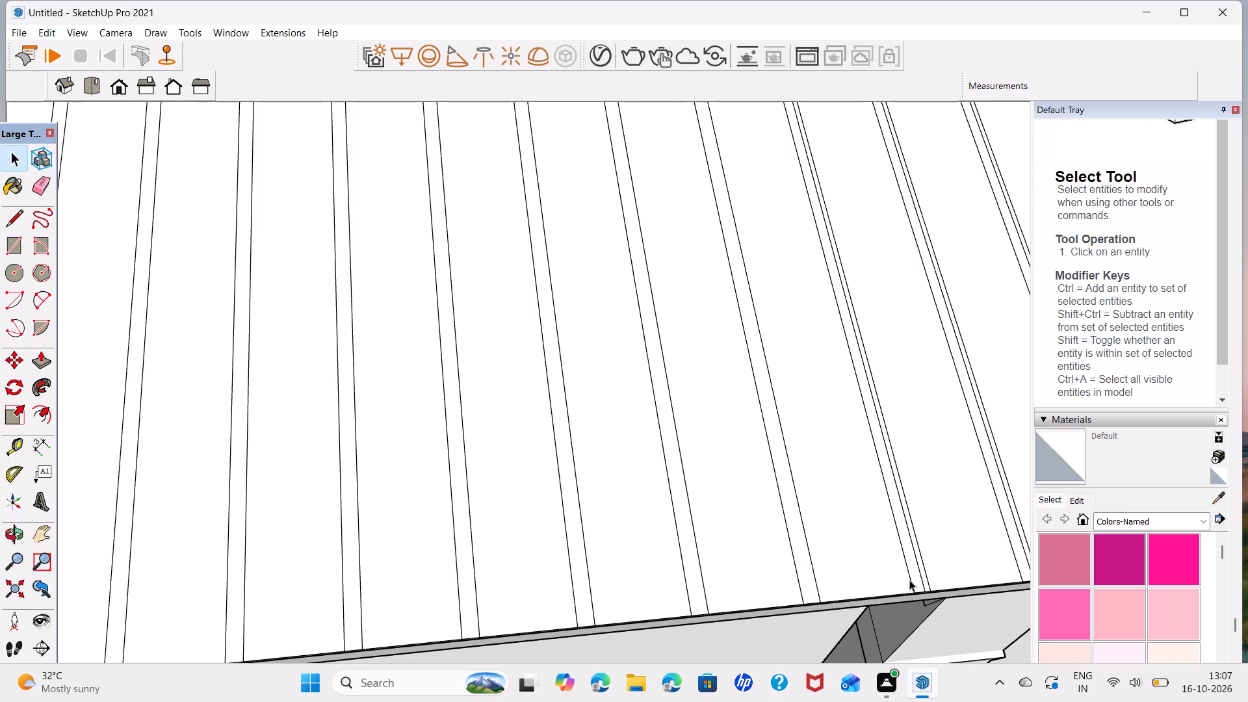
{"action": "left_click", "coordinate": [923, 589]}
{"action": "key", "text": "Delete"}
Clear the middle sheet line out of each of the next four 2" strips along the slope.
{"action": "middle_click_drag", "start_coordinate": [911, 543], "coordinate": [906, 545]}
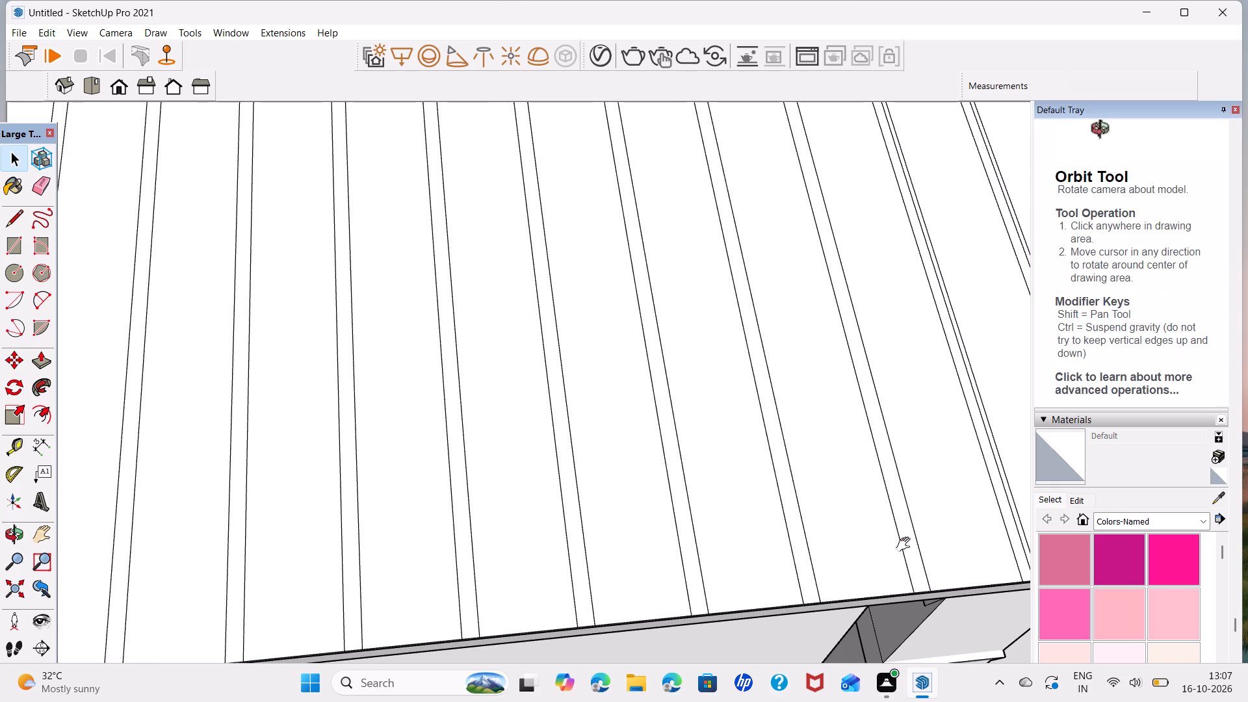
{"action": "middle_click_drag", "start_coordinate": [906, 545], "coordinate": [565, 607]}
{"action": "scroll", "coordinate": [675, 629], "scroll_direction": "up", "scroll_amount": 1}
{"action": "left_click", "coordinate": [681, 636]}
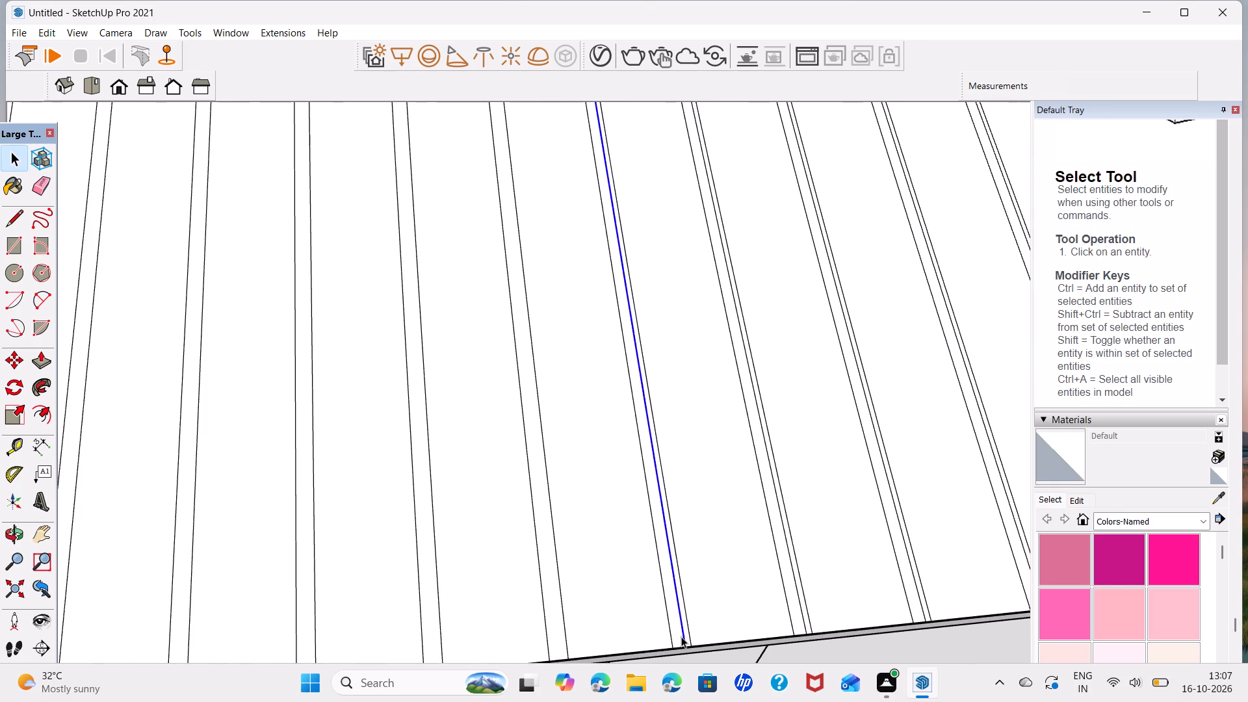
{"action": "key", "text": "Delete"}
{"action": "left_click", "coordinate": [799, 604]}
{"action": "key", "text": "Delete"}
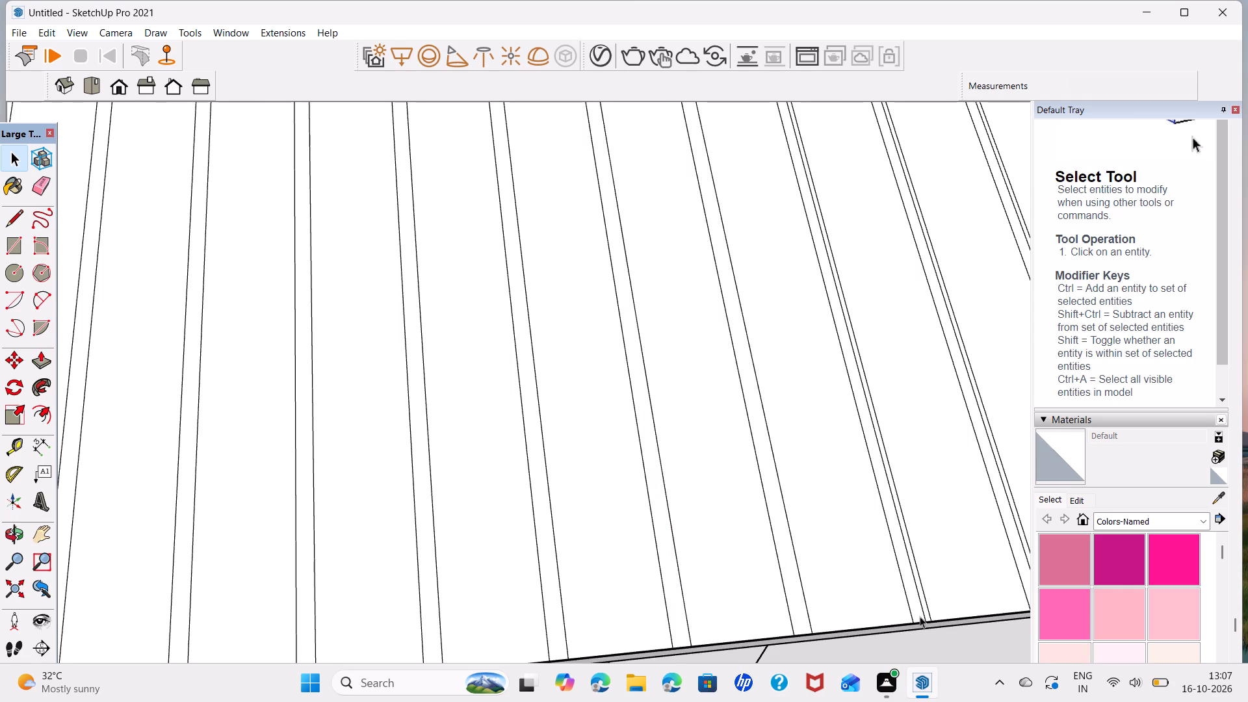
{"action": "left_click", "coordinate": [923, 611]}
{"action": "key", "text": "Delete"}
{"action": "left_click", "coordinate": [1021, 539]}
{"action": "key", "text": "Delete"}
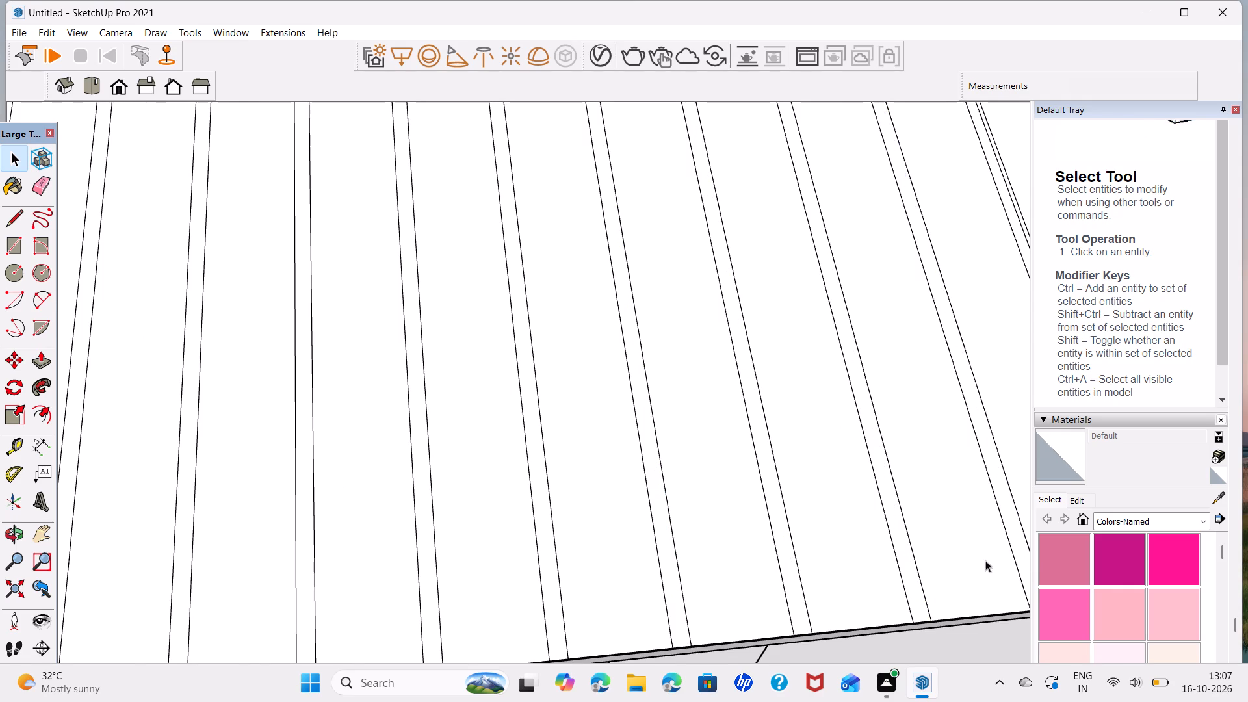
Delete the middle sheet line from each of the next four uncleaned 2" strips along the slope.
{"action": "scroll", "coordinate": [924, 552], "scroll_direction": "down", "scroll_amount": 2}
{"action": "middle_click_drag", "start_coordinate": [924, 551], "coordinate": [434, 586], "text": "shift"}
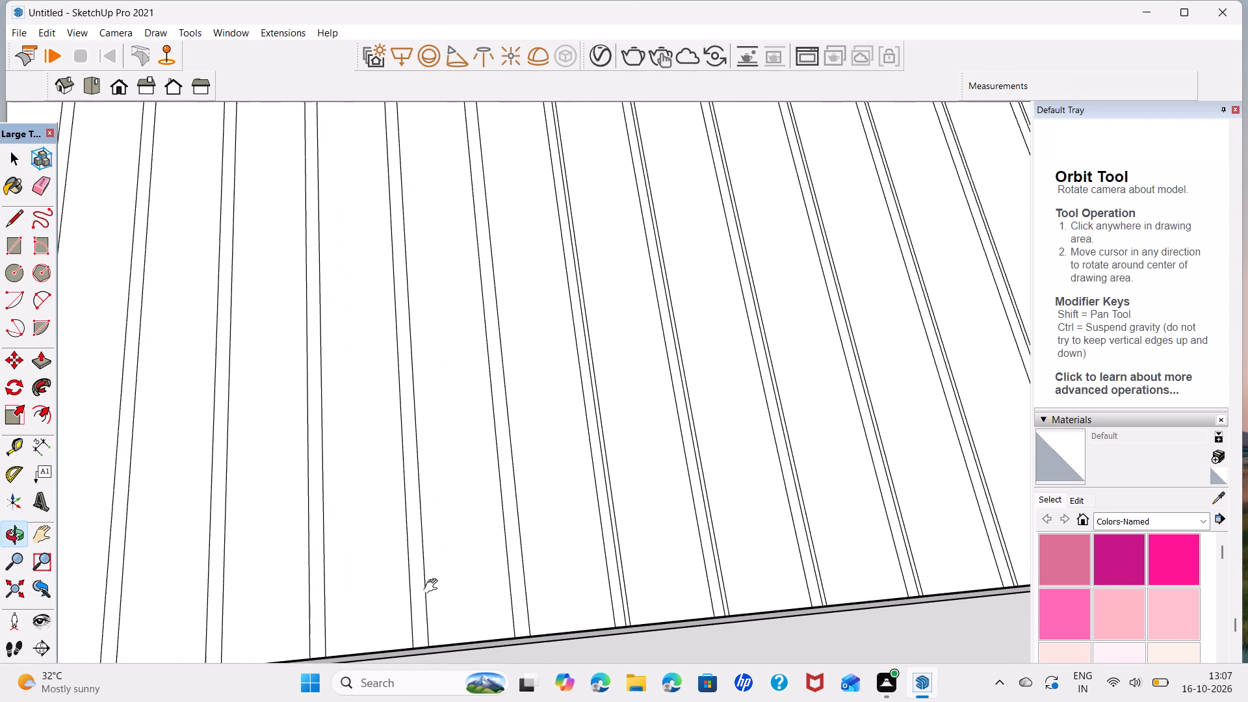
{"action": "middle_click_drag", "start_coordinate": [434, 586], "coordinate": [432, 586], "text": "shift"}
{"action": "left_click", "coordinate": [619, 599]}
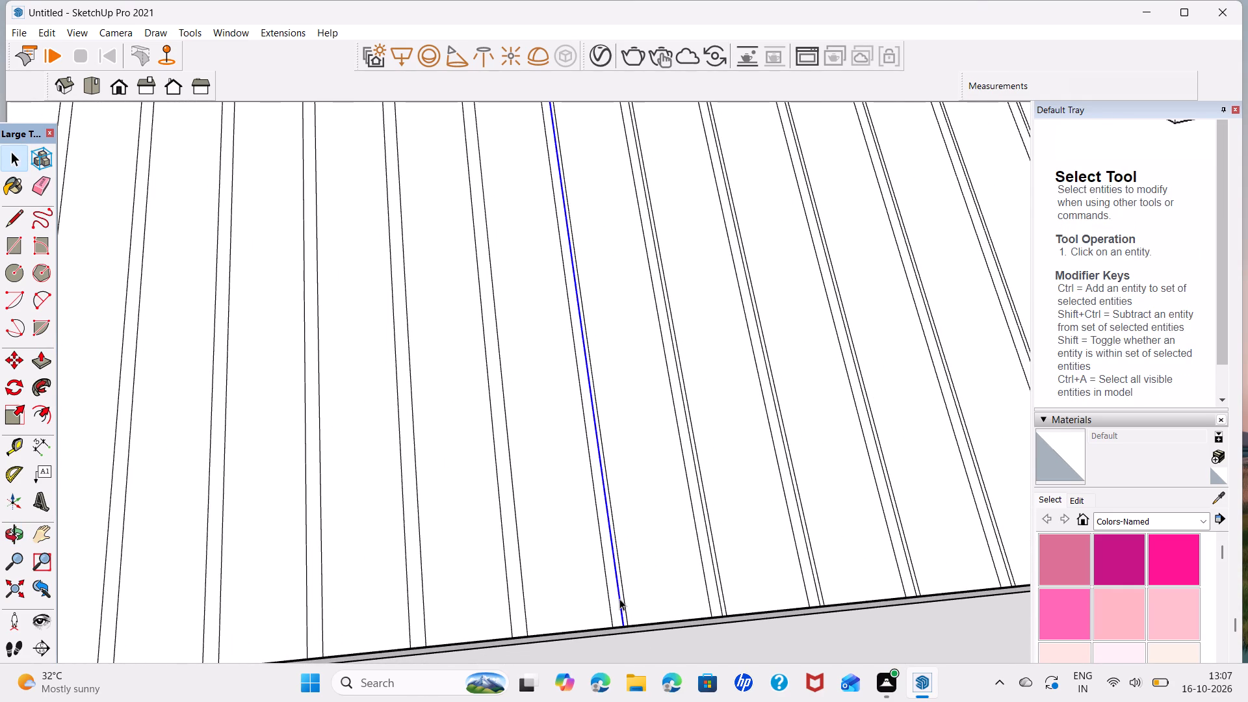
{"action": "key", "text": "Delete"}
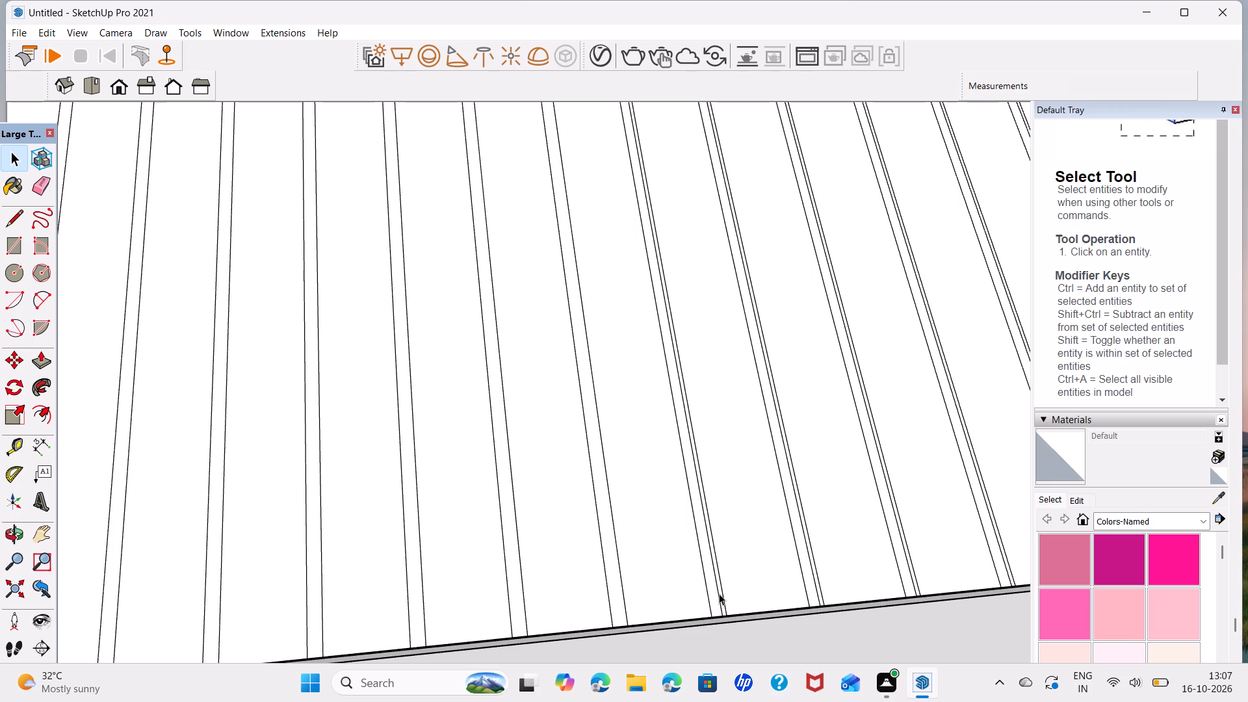
{"action": "left_click", "coordinate": [719, 593]}
{"action": "key", "text": "Delete"}
{"action": "left_click", "coordinate": [819, 597]}
{"action": "key", "text": "Delete"}
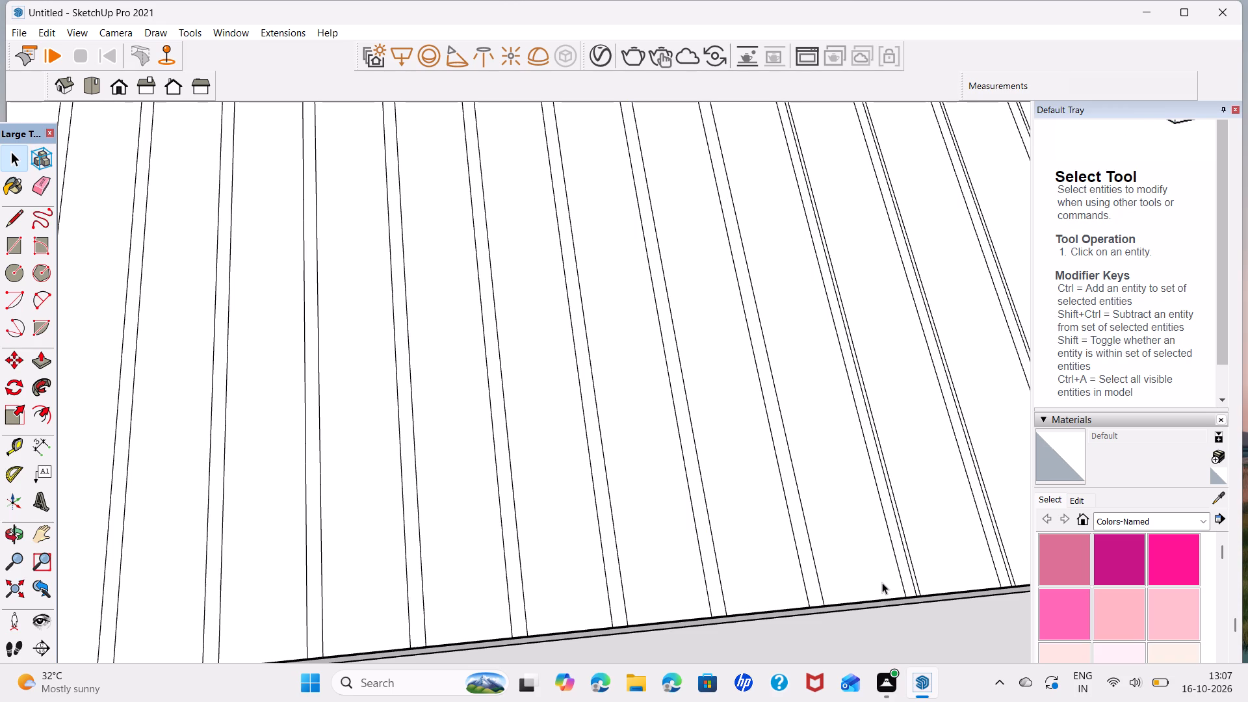
{"action": "left_click", "coordinate": [913, 580]}
{"action": "key", "text": "Delete"}
Continue along the eave and remove the middle sheet line from each of the next six 2" strips.
{"action": "middle_click_drag", "start_coordinate": [880, 528], "coordinate": [796, 528], "text": "shift"}
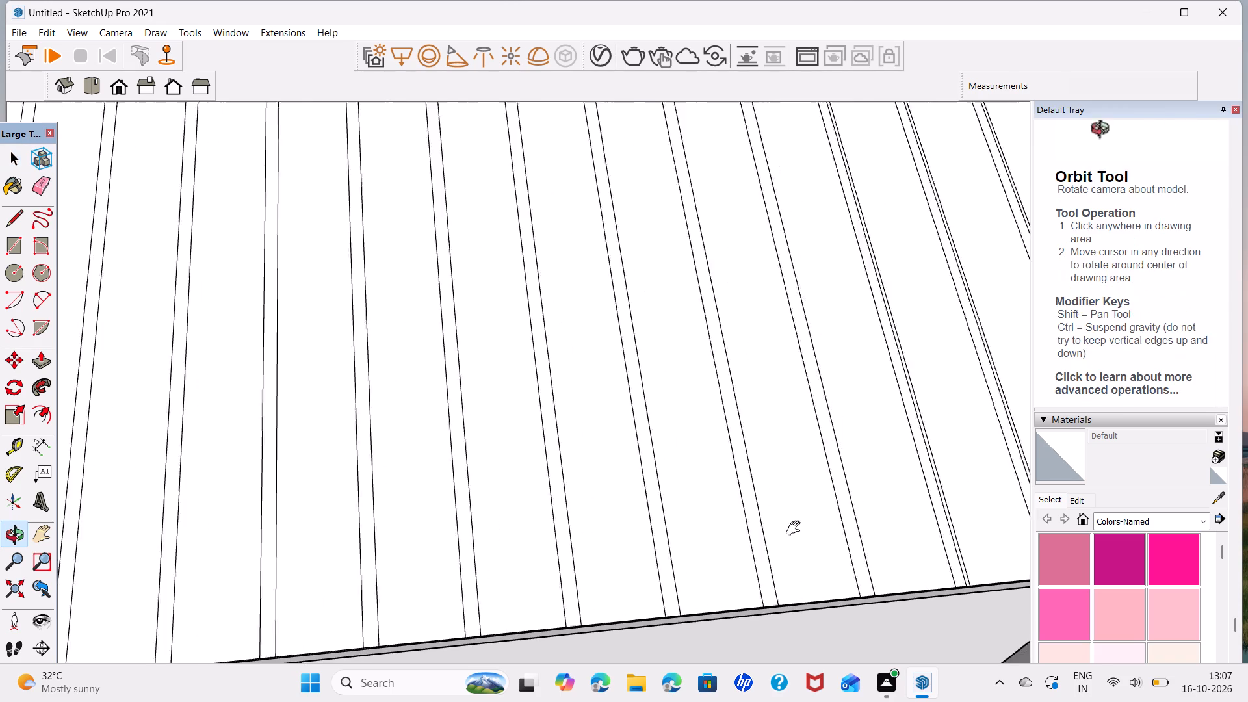
{"action": "middle_click_drag", "start_coordinate": [796, 528], "coordinate": [384, 601], "text": "shift"}
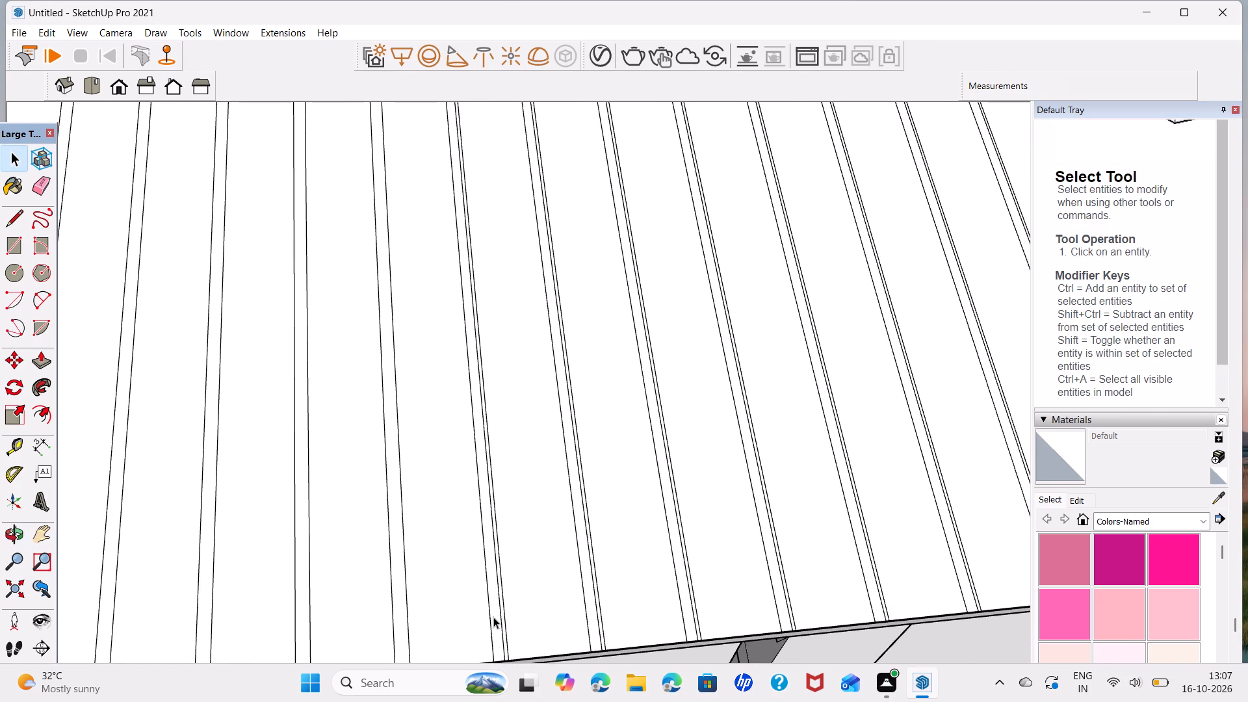
{"action": "left_click", "coordinate": [500, 621]}
{"action": "key", "text": "Delete"}
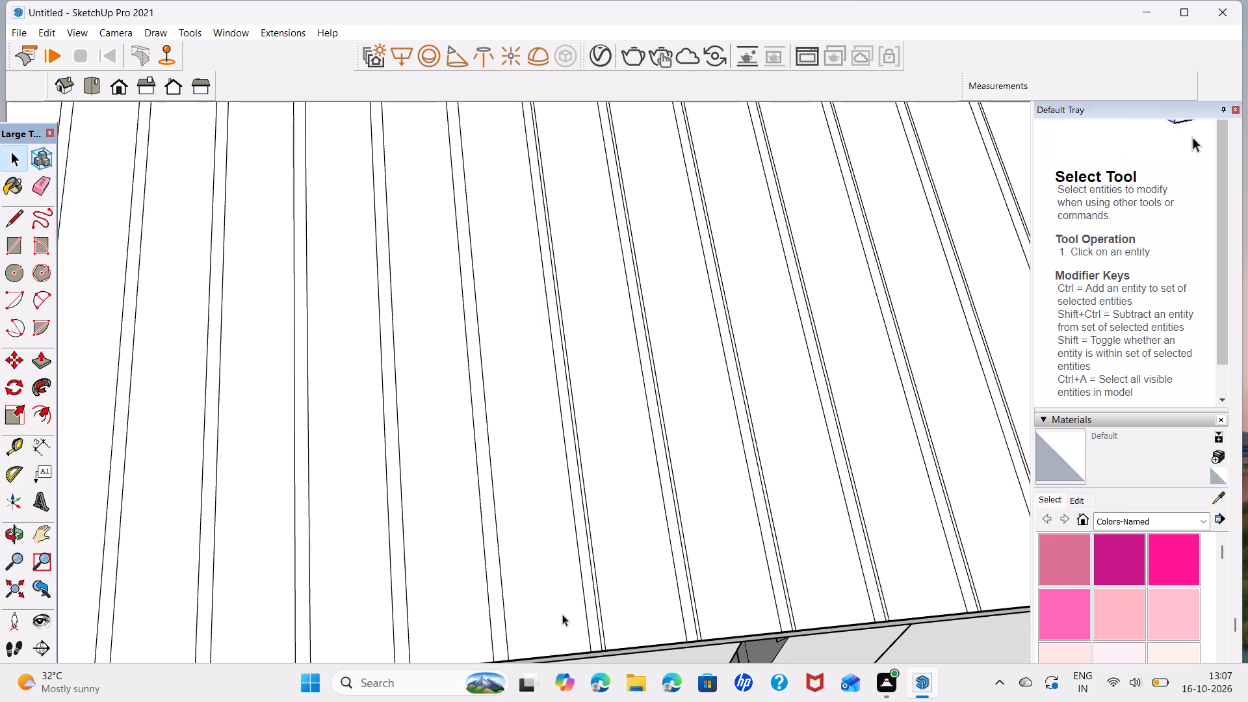
{"action": "left_click", "coordinate": [597, 620]}
{"action": "key", "text": "Delete"}
{"action": "left_click", "coordinate": [692, 606]}
{"action": "key", "text": "Delete"}
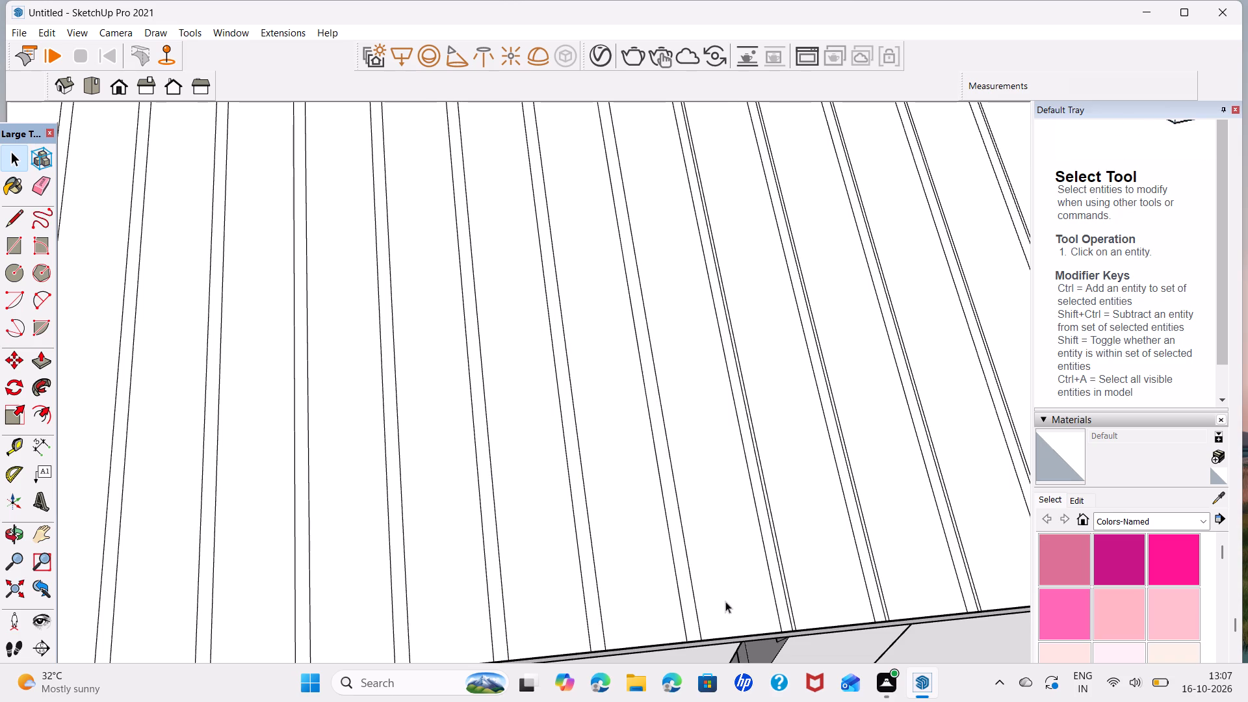
{"action": "left_click", "coordinate": [788, 611]}
{"action": "key", "text": "Delete"}
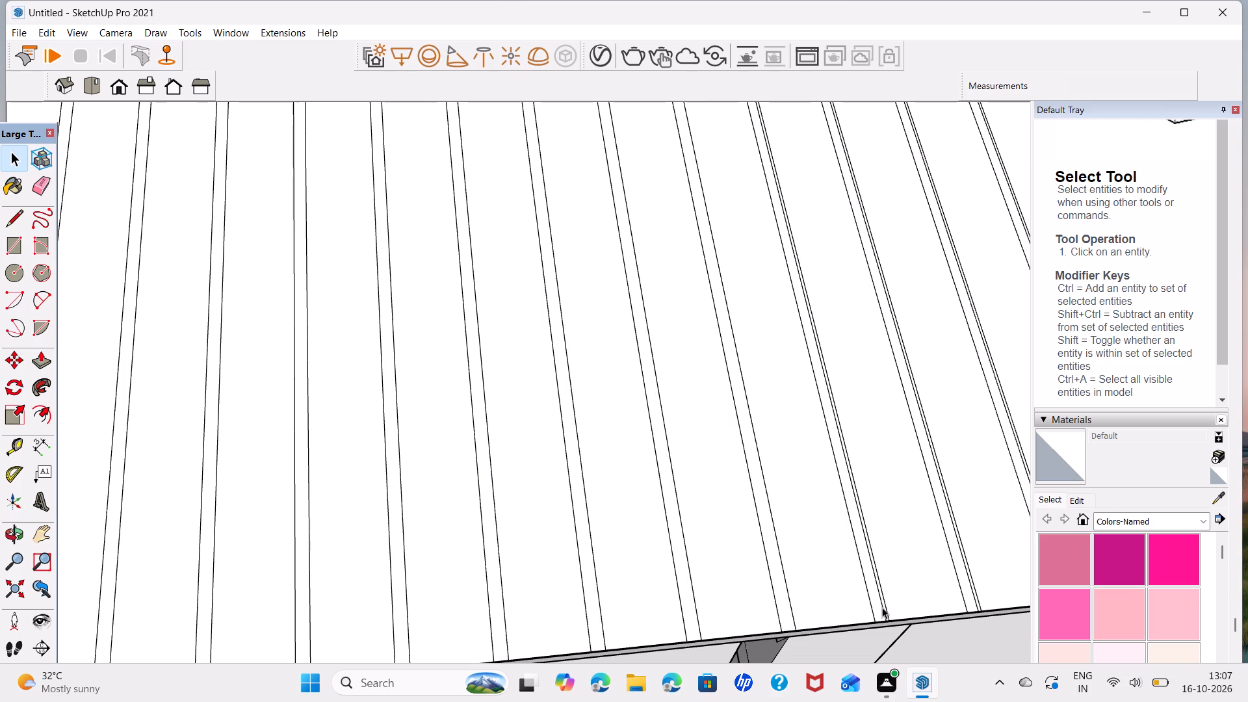
{"action": "left_click", "coordinate": [882, 607]}
{"action": "key", "text": "Delete"}
{"action": "left_click", "coordinate": [973, 590]}
{"action": "key", "text": "Delete"}
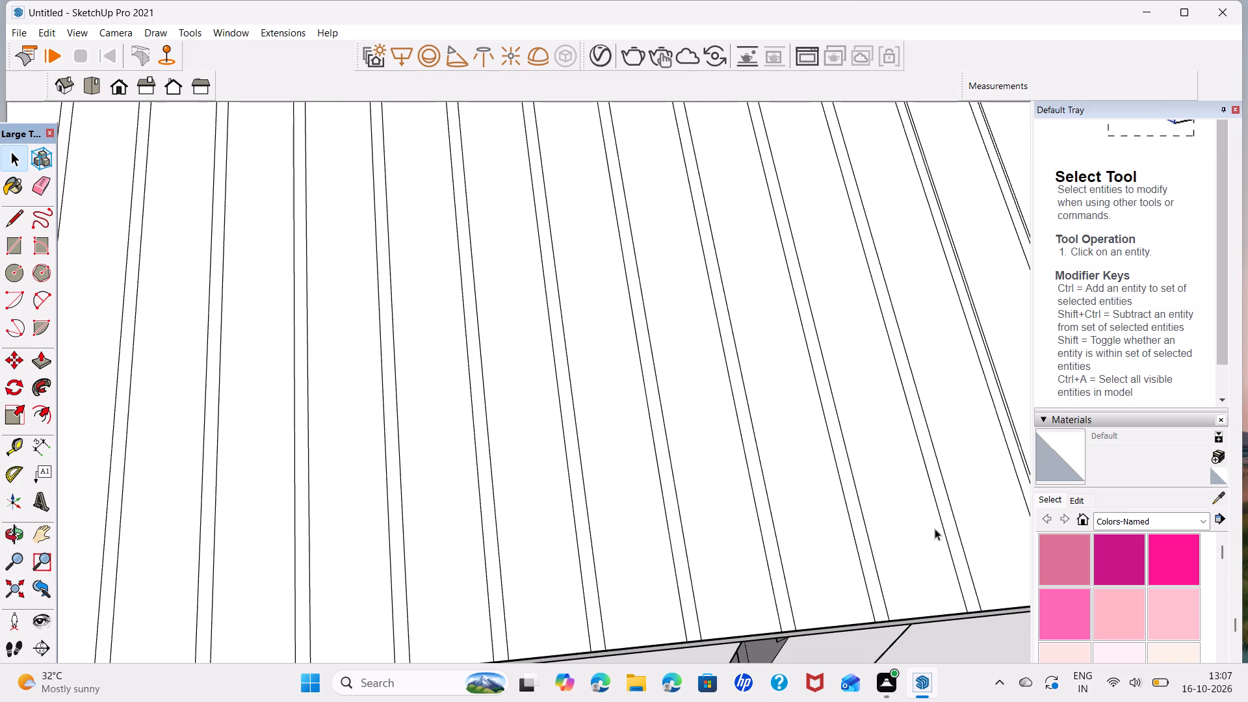
Find the next uncleaned 2" strip farther along the roof slope and delete its middle sheet line.
{"action": "scroll", "coordinate": [935, 528], "scroll_direction": "down", "scroll_amount": 20}
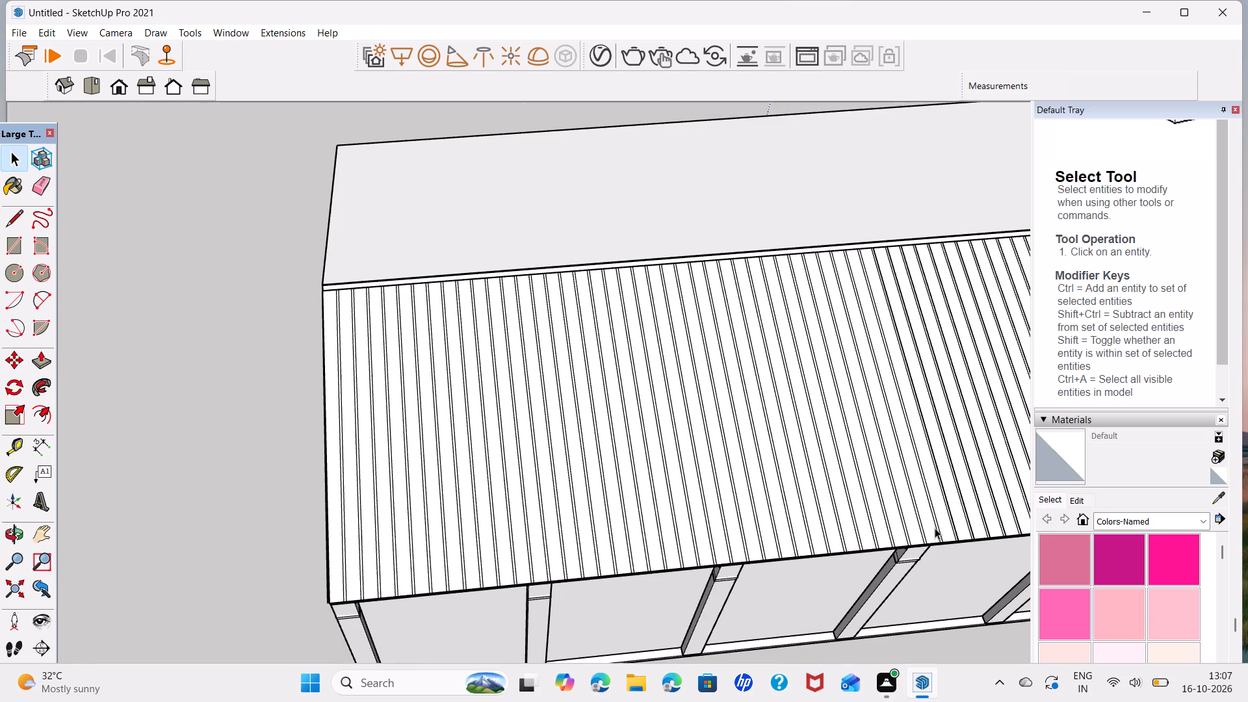
{"action": "middle_click_drag", "start_coordinate": [935, 527], "coordinate": [420, 569]}
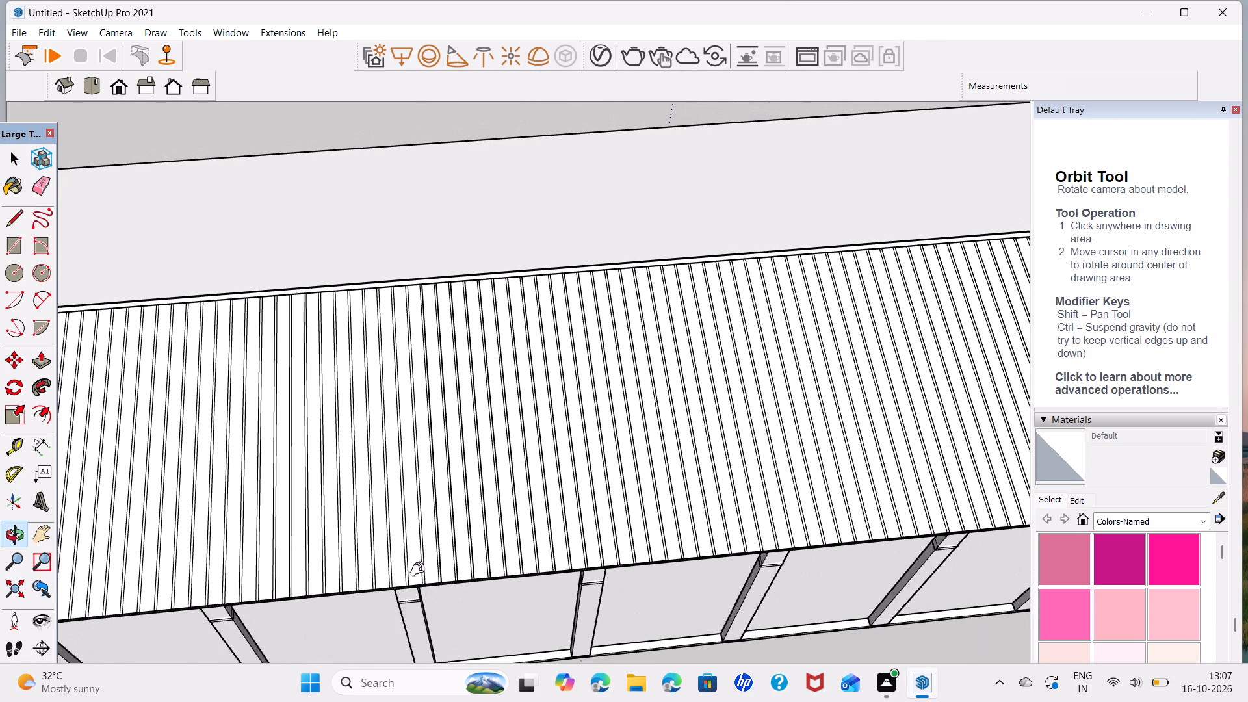
{"action": "middle_click_drag", "start_coordinate": [420, 569], "coordinate": [207, 596]}
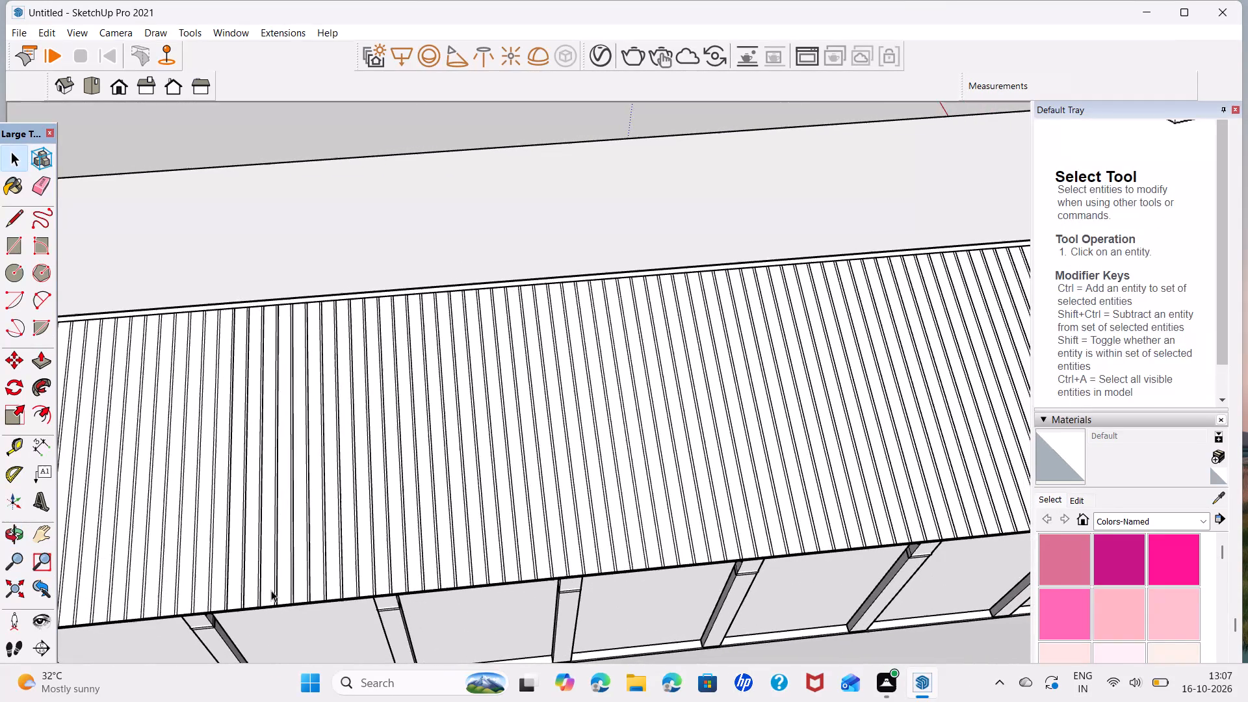
{"action": "scroll", "coordinate": [206, 547], "scroll_direction": "up", "scroll_amount": 6}
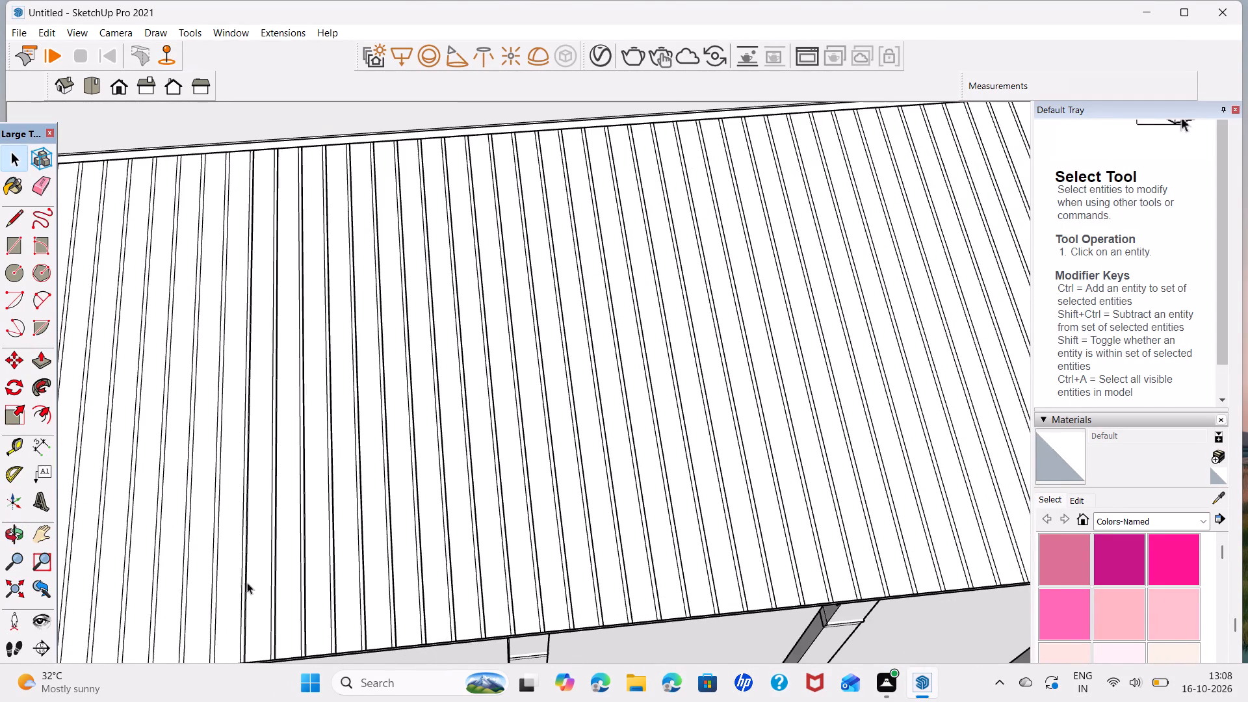
{"action": "scroll", "coordinate": [248, 583], "scroll_direction": "up", "scroll_amount": 7}
{"action": "middle_click_drag", "start_coordinate": [275, 592], "coordinate": [270, 503]}
{"action": "scroll", "coordinate": [227, 528], "scroll_direction": "up", "scroll_amount": 5}
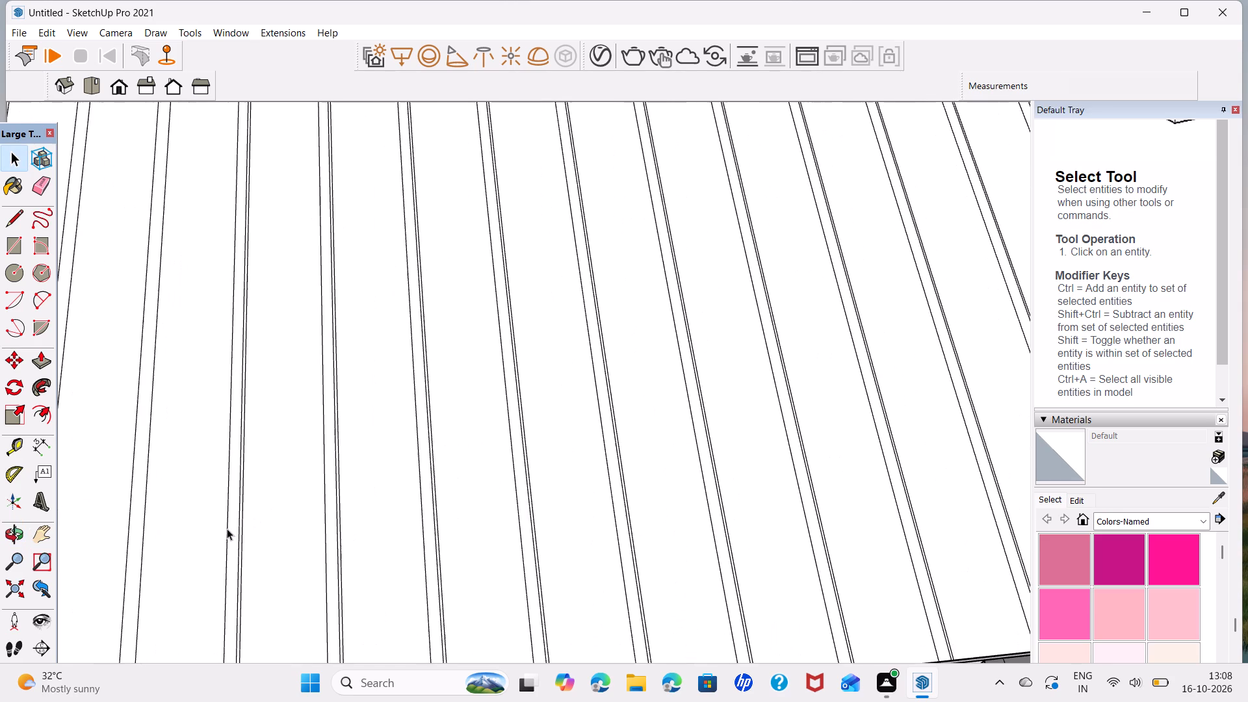
{"action": "left_click", "coordinate": [238, 539]}
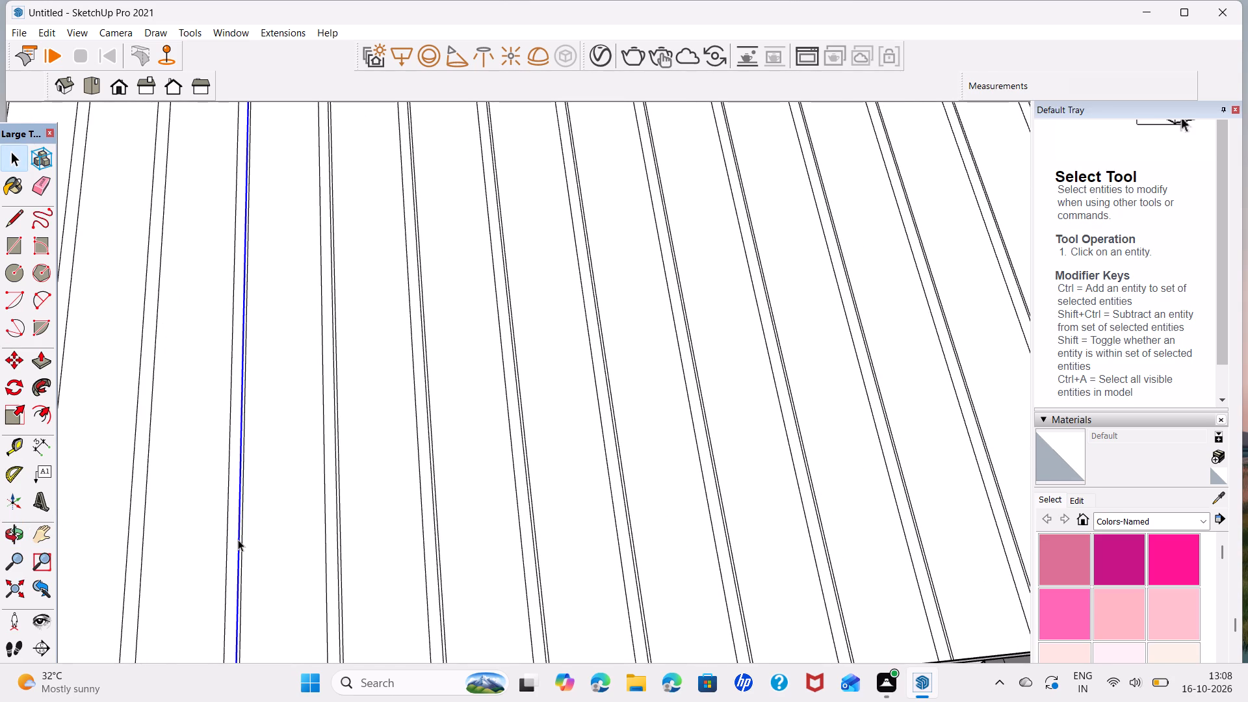
{"action": "key", "text": "Delete"}
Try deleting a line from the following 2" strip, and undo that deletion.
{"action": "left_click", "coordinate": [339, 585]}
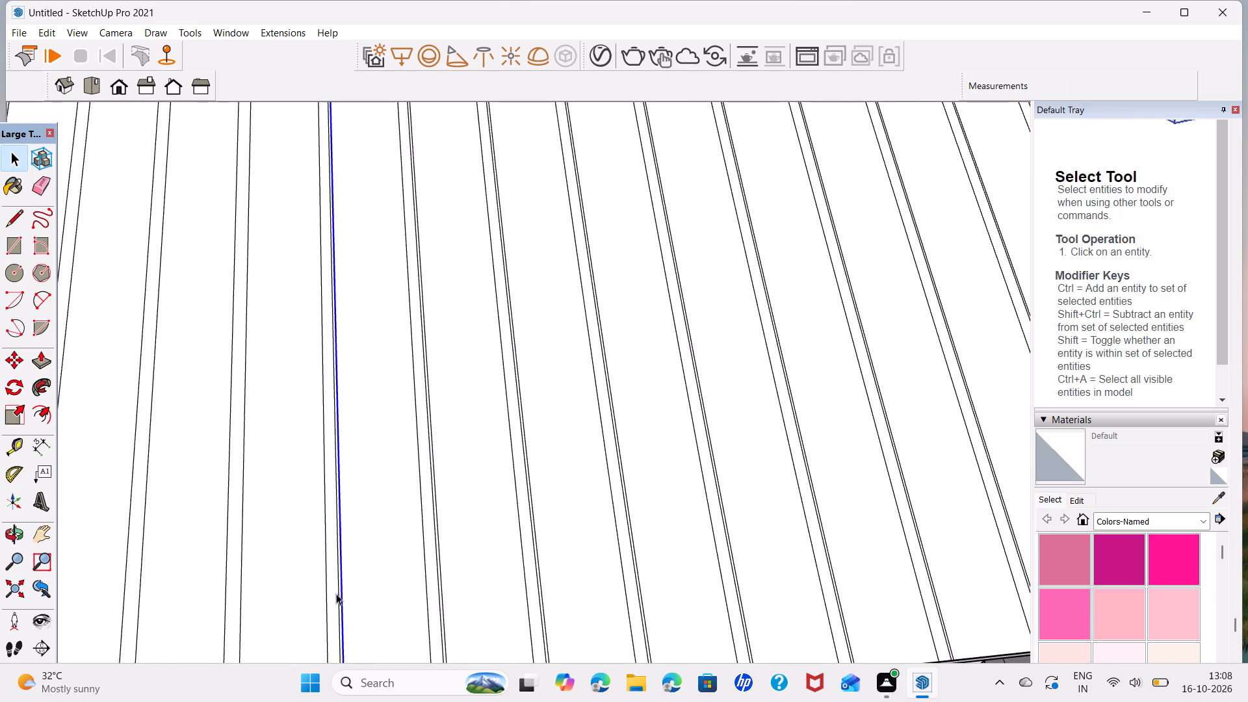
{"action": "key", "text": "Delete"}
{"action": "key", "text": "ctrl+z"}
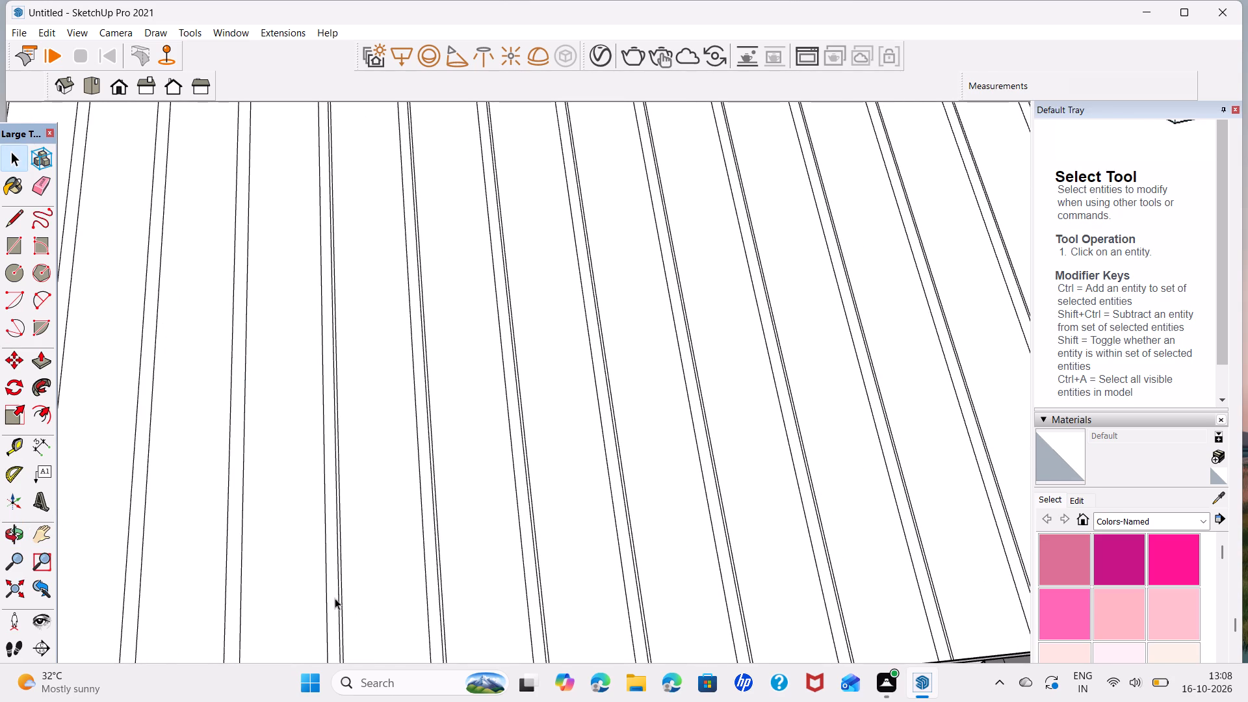
Clear the middle sheet line out of each of the next three 2" strips along the slope.
{"action": "left_click", "coordinate": [340, 600]}
{"action": "left_click", "coordinate": [338, 599]}
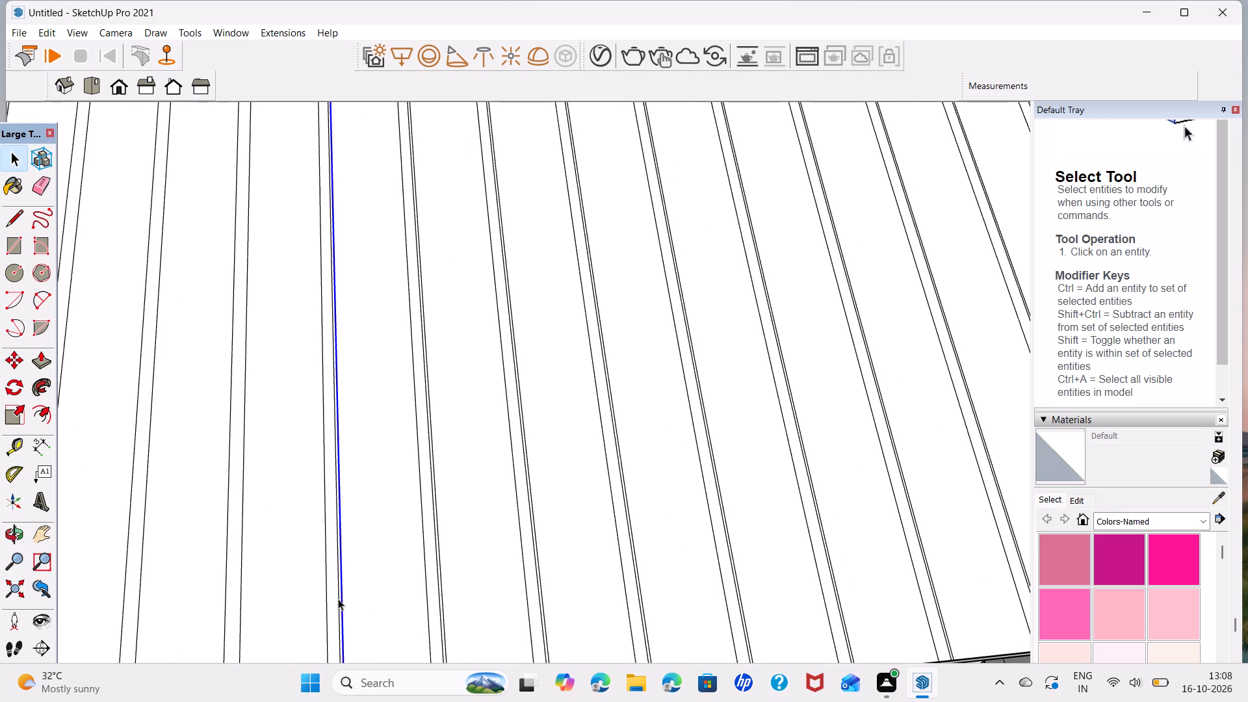
{"action": "key", "text": "Delete"}
{"action": "left_click", "coordinate": [440, 615]}
{"action": "key", "text": "Delete"}
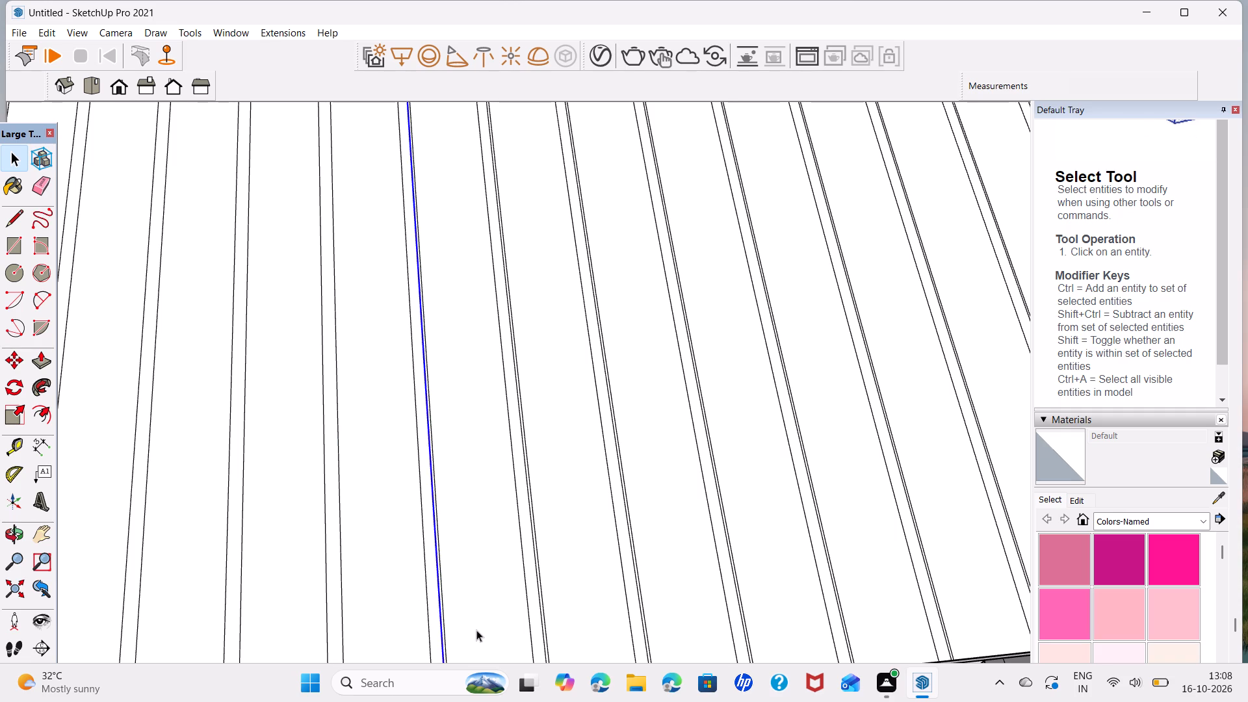
{"action": "left_click", "coordinate": [542, 626]}
{"action": "key", "text": "Delete"}
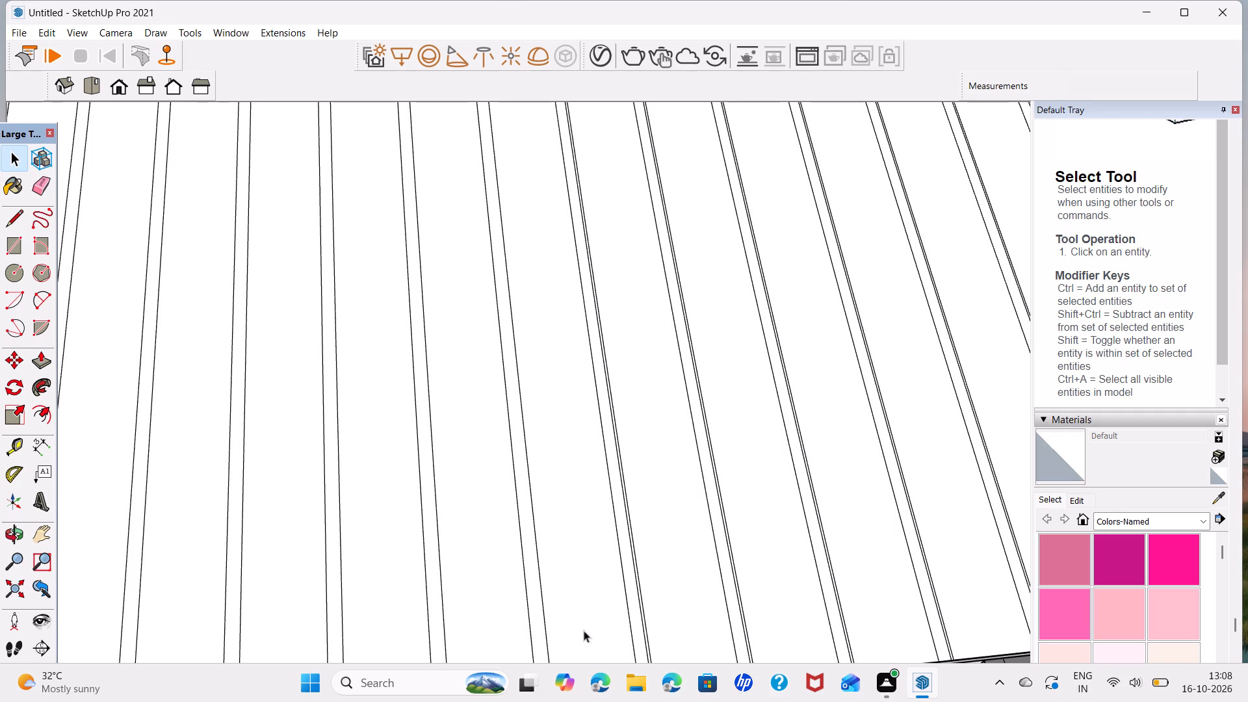
Delete the middle sheet line inside each of the next four 2" strips toward the slope's uncleaned end.
{"action": "left_click", "coordinate": [642, 624]}
{"action": "key", "text": "Delete"}
{"action": "left_click", "coordinate": [742, 624]}
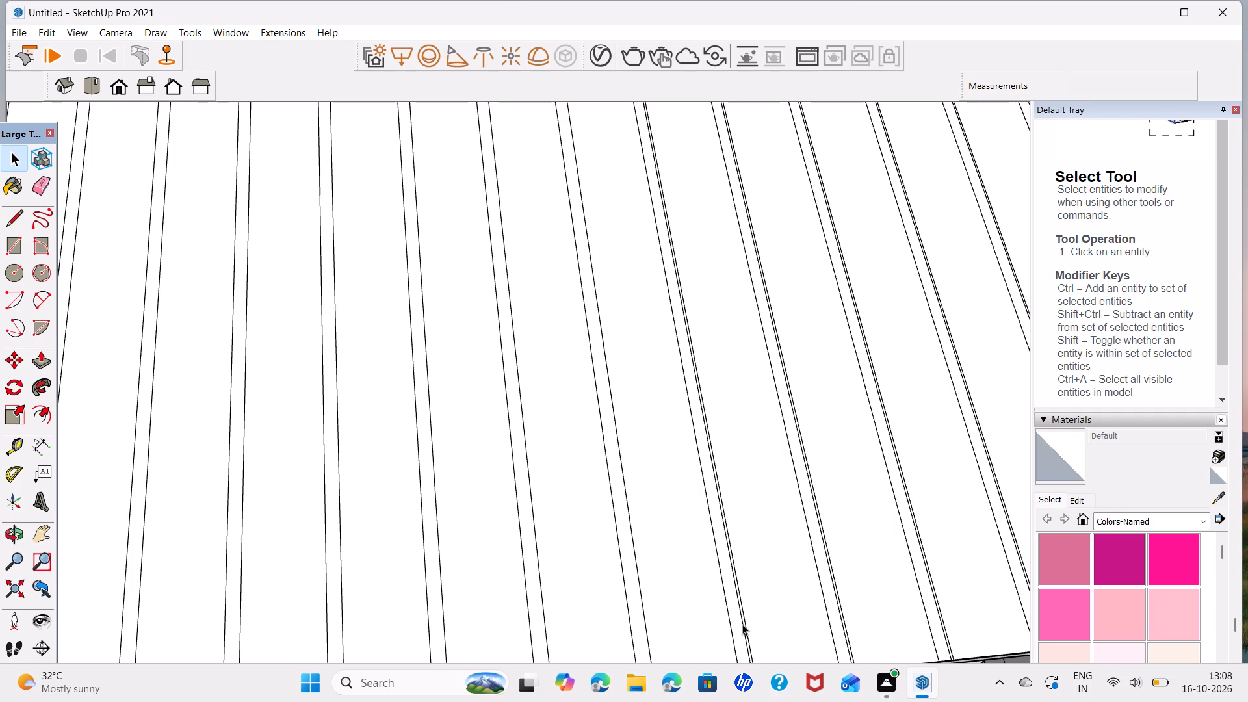
{"action": "key", "text": "Delete"}
{"action": "left_click", "coordinate": [846, 640]}
{"action": "key", "text": "Delete"}
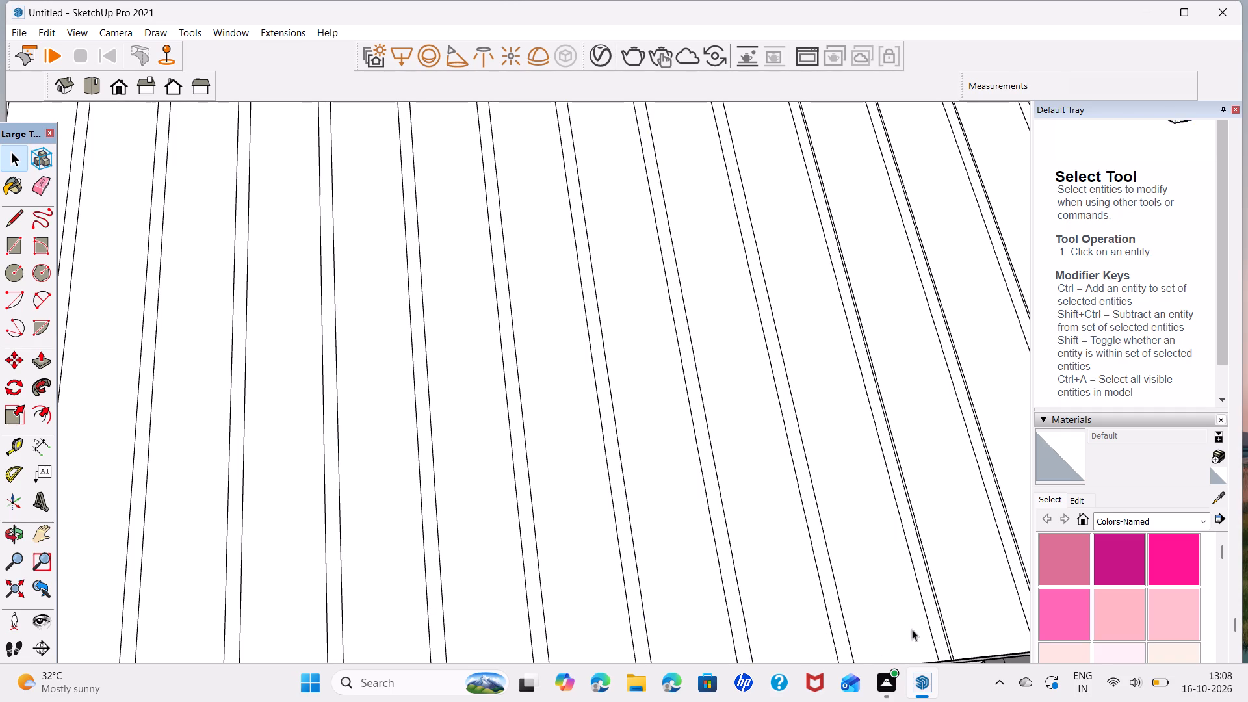
{"action": "left_click", "coordinate": [941, 627]}
{"action": "key", "text": "Delete"}
Remove the middle sheet line from each of the next four uncleaned 2" strips along the eave.
{"action": "scroll", "coordinate": [909, 499], "scroll_direction": "down", "scroll_amount": 1}
{"action": "middle_click_drag", "start_coordinate": [909, 499], "coordinate": [786, 473]}
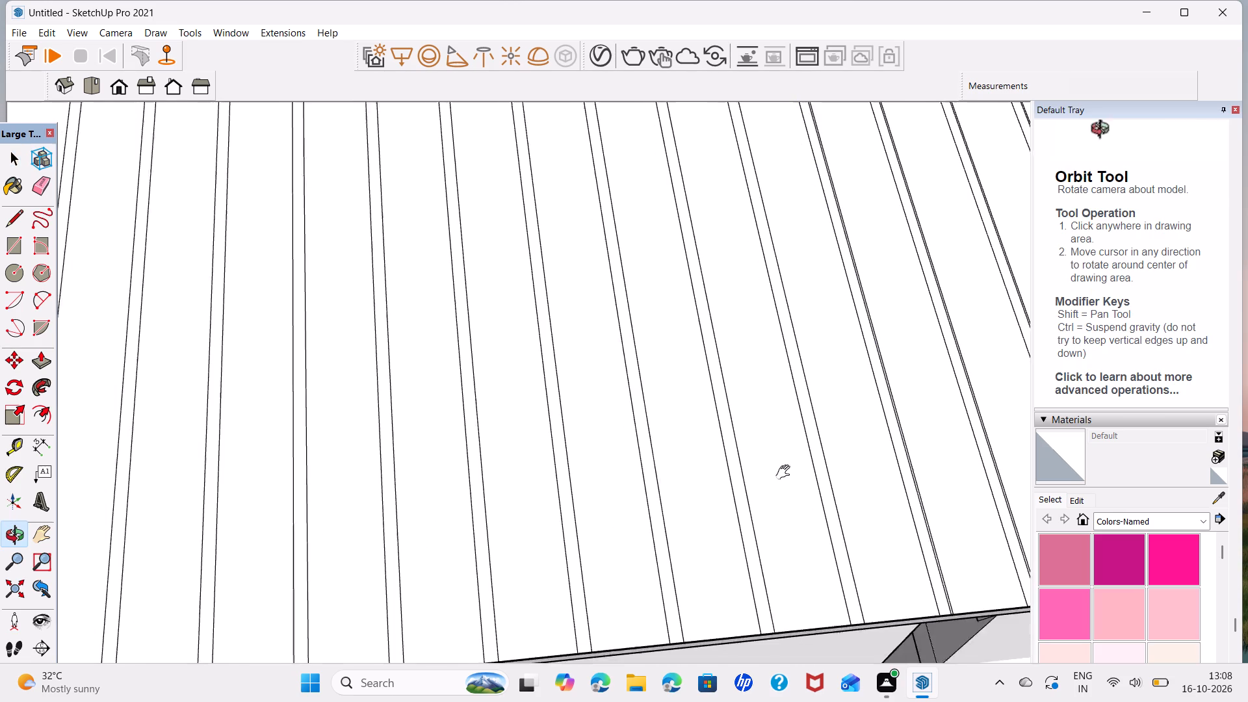
{"action": "middle_click_drag", "start_coordinate": [786, 473], "coordinate": [520, 460]}
{"action": "scroll", "coordinate": [606, 521], "scroll_direction": "up", "scroll_amount": 3}
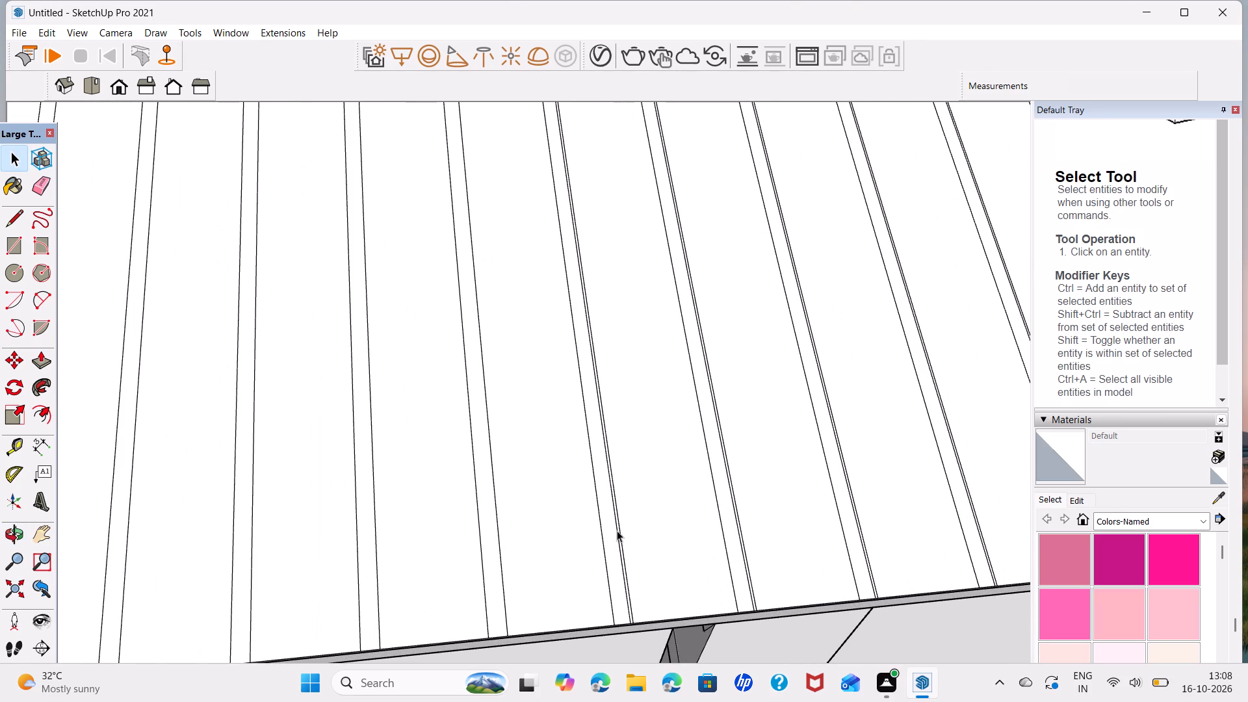
{"action": "left_click", "coordinate": [617, 530]}
{"action": "key", "text": "Delete"}
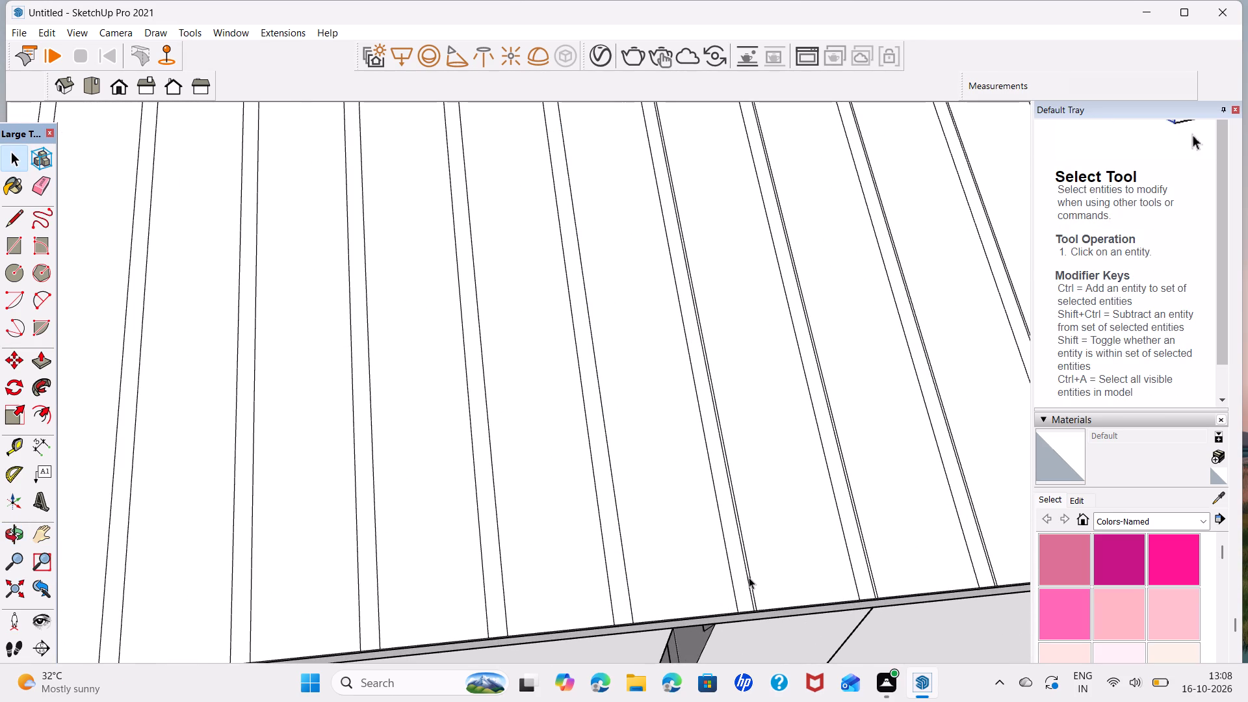
{"action": "left_click", "coordinate": [747, 577]}
{"action": "key", "text": "Delete"}
{"action": "left_click", "coordinate": [868, 573]}
{"action": "key", "text": "Delete"}
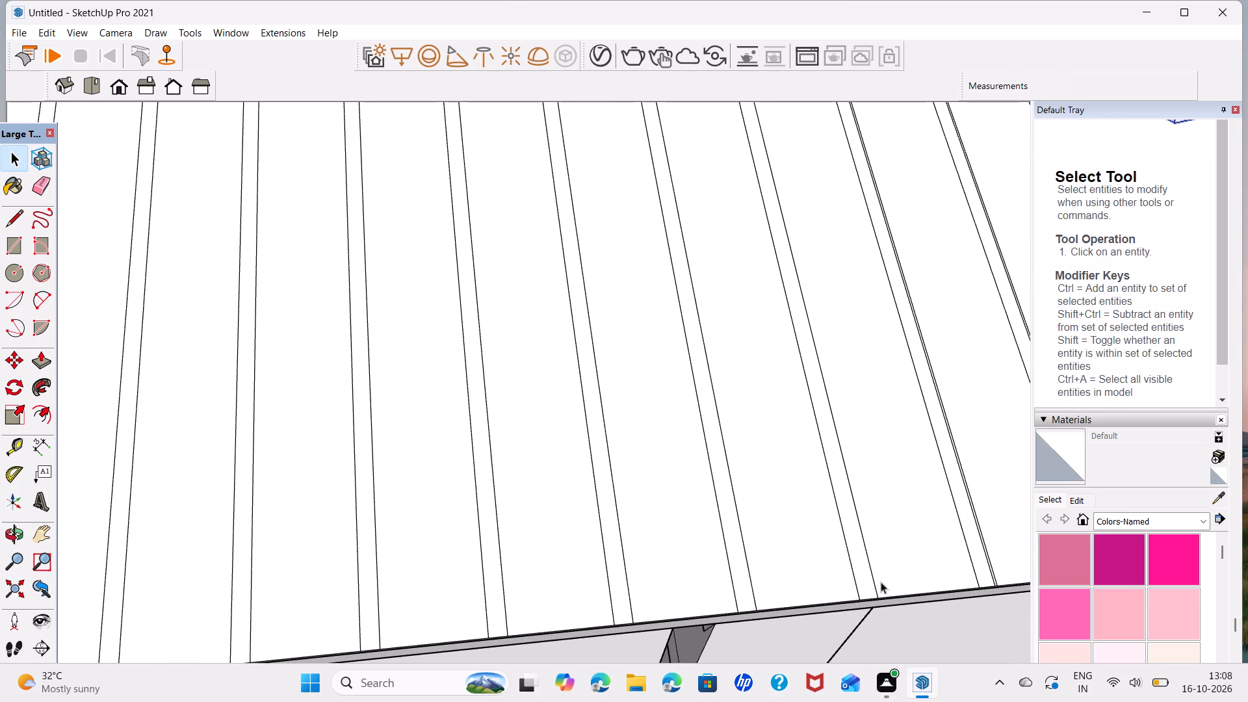
{"action": "left_click", "coordinate": [989, 572]}
{"action": "key", "text": "Delete"}
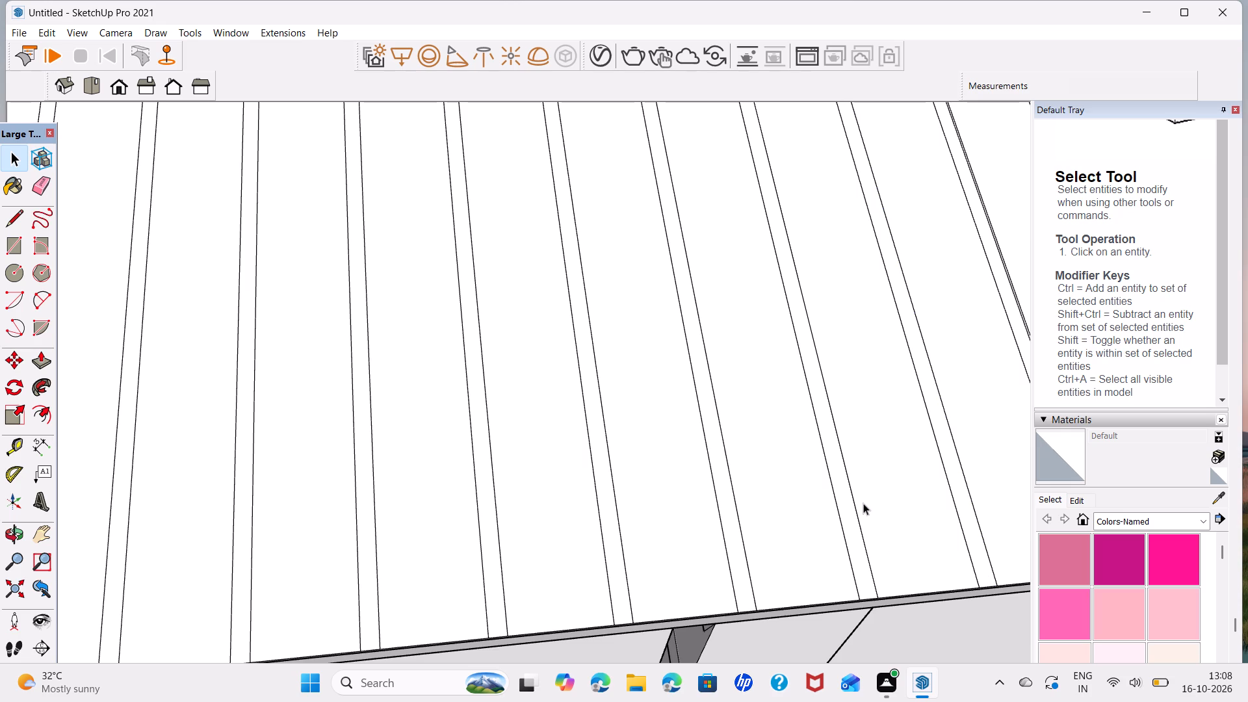
Continue along the slope and delete the middle sheet line from each of the next four 2" strips.
{"action": "middle_click_drag", "start_coordinate": [863, 503], "coordinate": [146, 560]}
{"action": "scroll", "coordinate": [380, 610], "scroll_direction": "up", "scroll_amount": 3}
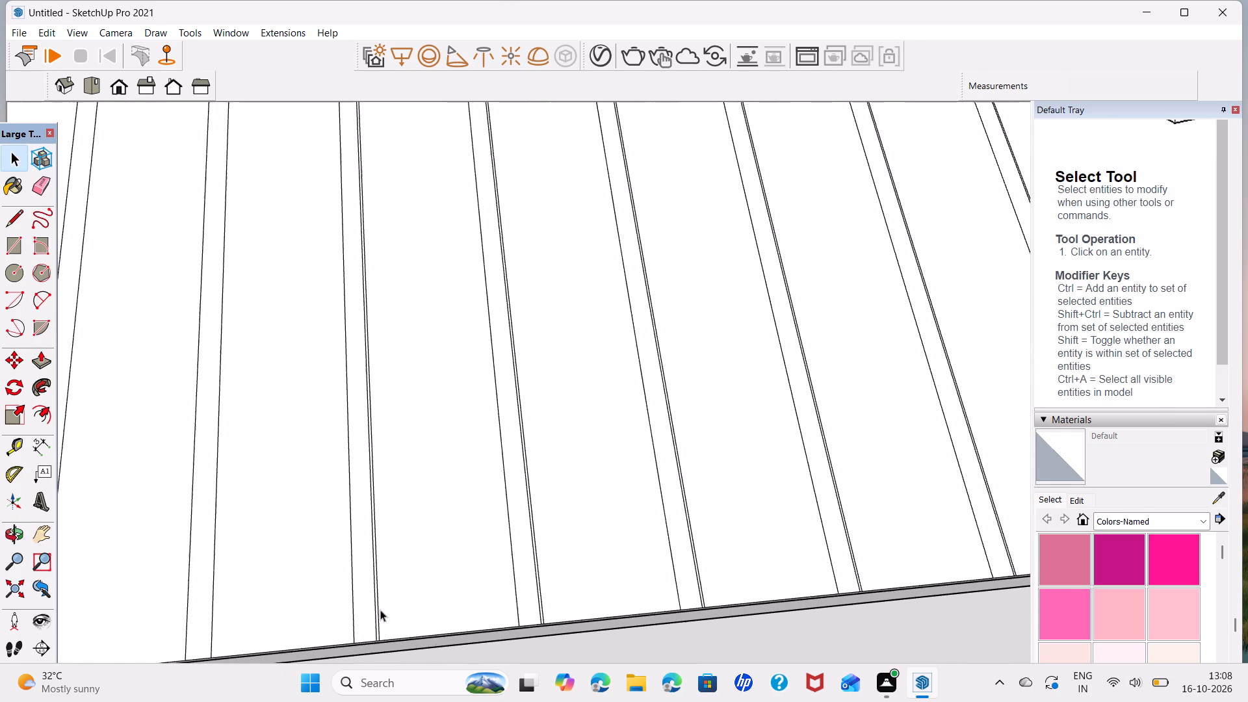
{"action": "scroll", "coordinate": [380, 610], "scroll_direction": "up", "scroll_amount": 1}
{"action": "left_click", "coordinate": [372, 594]}
{"action": "left_click", "coordinate": [374, 595]}
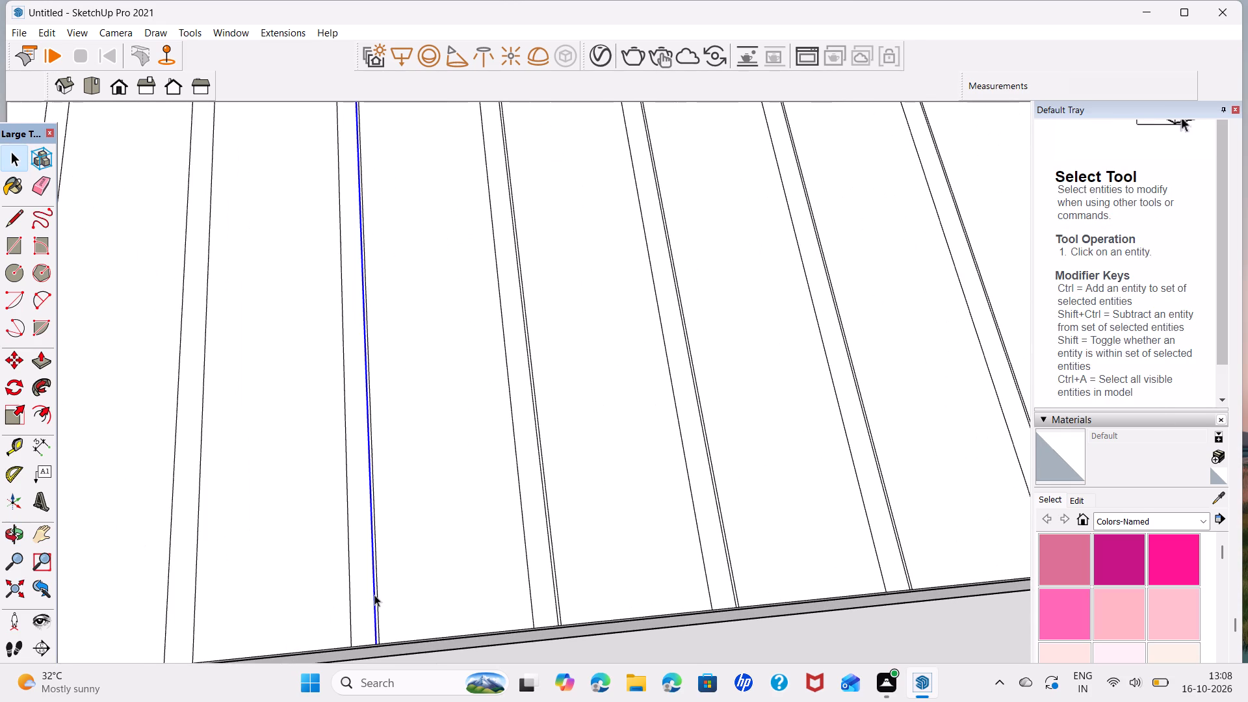
{"action": "key", "text": "Delete"}
{"action": "left_click", "coordinate": [554, 596]}
{"action": "key", "text": "Delete"}
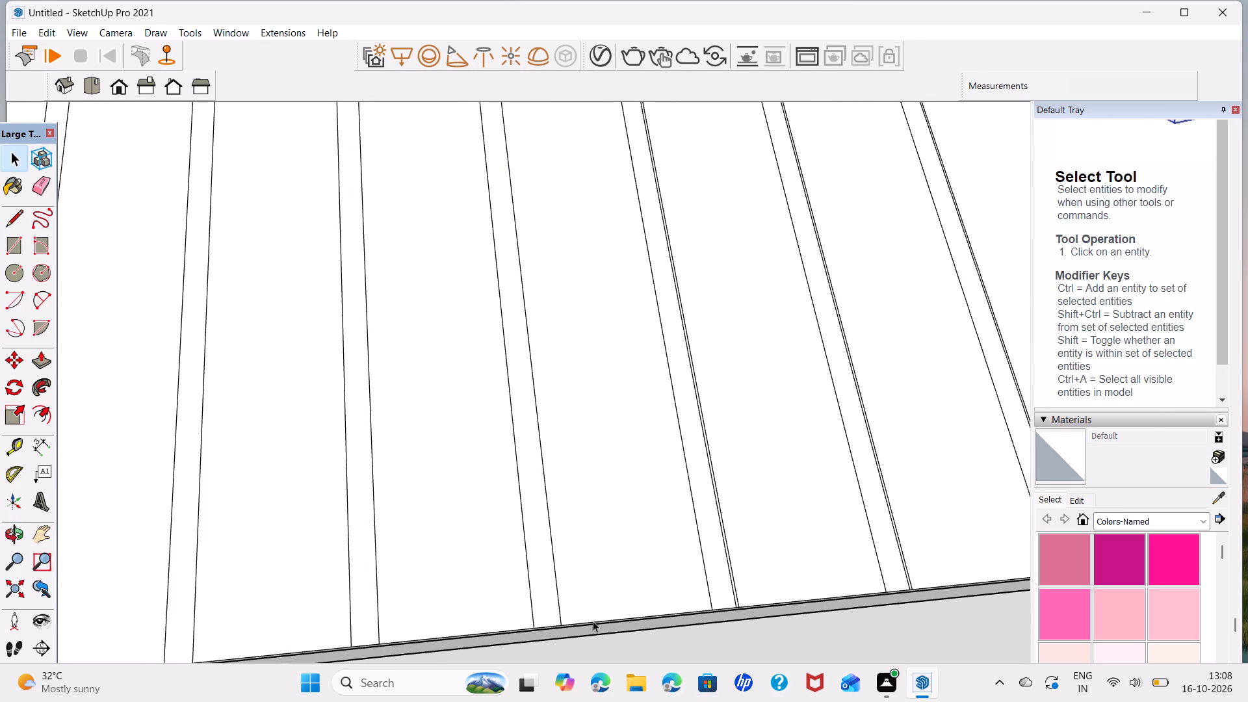
{"action": "left_click", "coordinate": [733, 593]}
{"action": "key", "text": "Delete"}
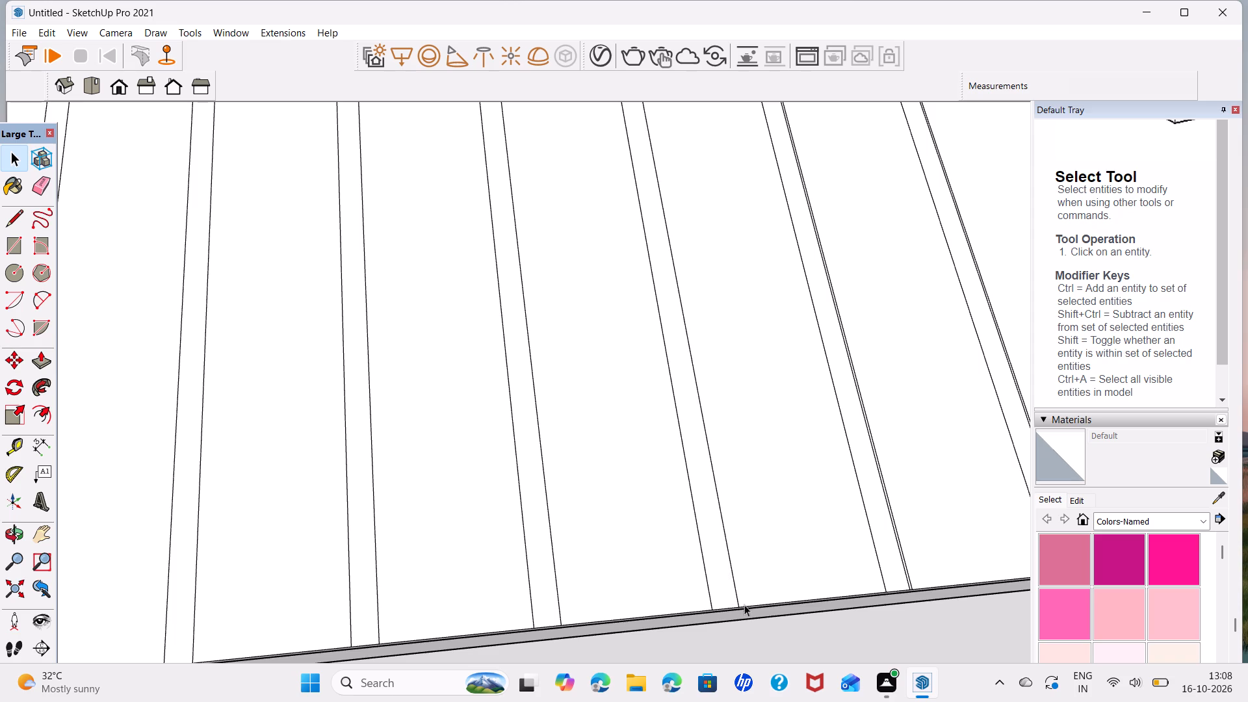
{"action": "left_click", "coordinate": [908, 580]}
{"action": "key", "text": "Delete"}
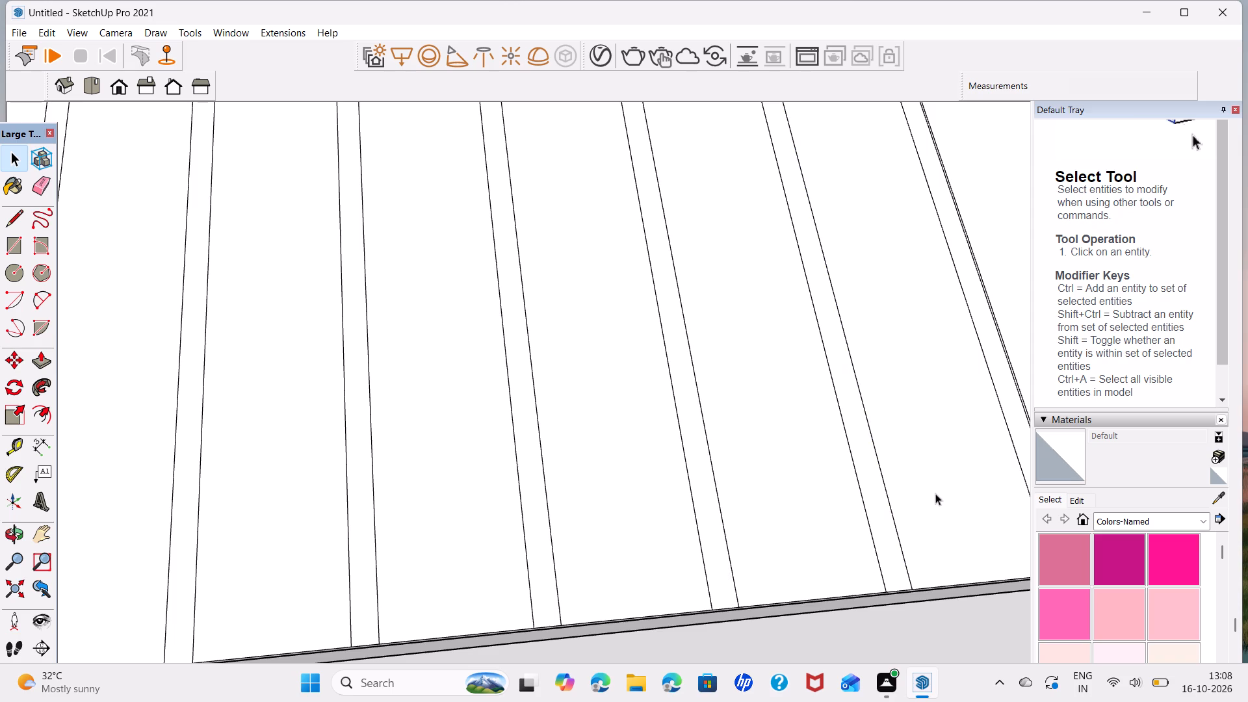
Delete the near-edge duplicate sheet line inside each of the next three uncleaned 2" strips along the roof slope.
{"action": "middle_click_drag", "start_coordinate": [952, 513], "coordinate": [411, 539], "text": "shift"}
{"action": "scroll", "coordinate": [497, 558], "scroll_direction": "up", "scroll_amount": 3}
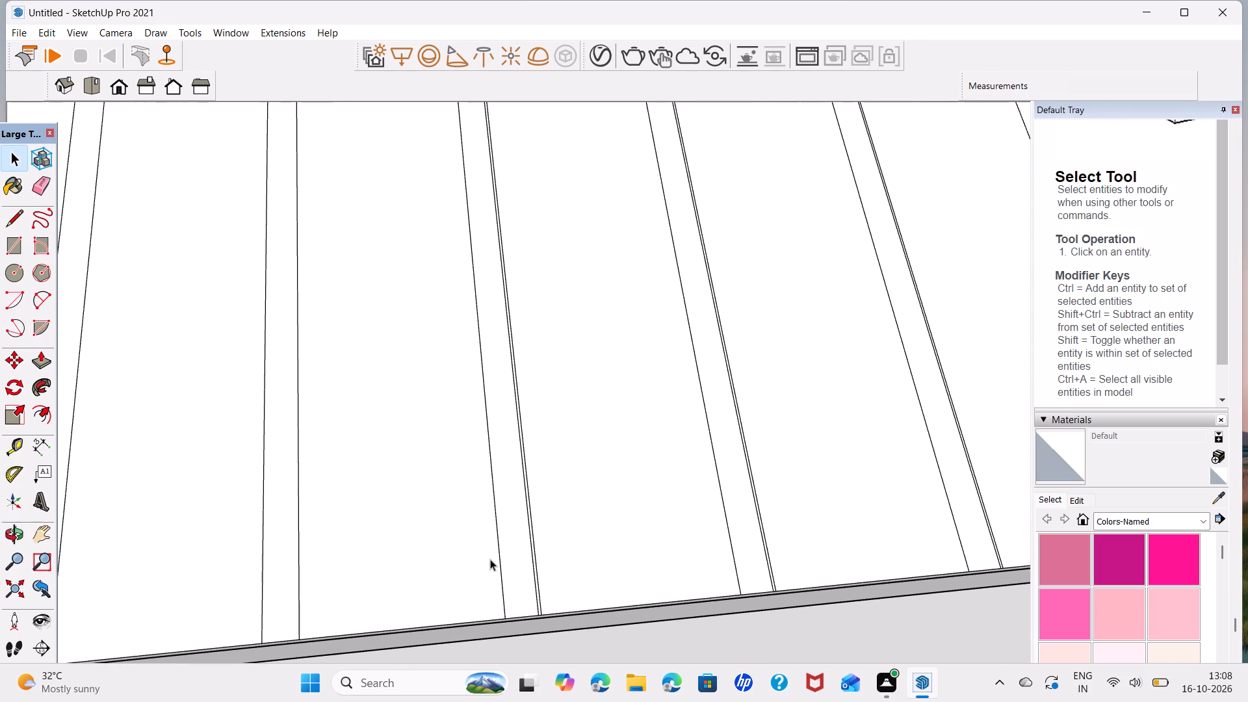
{"action": "left_click", "coordinate": [536, 598]}
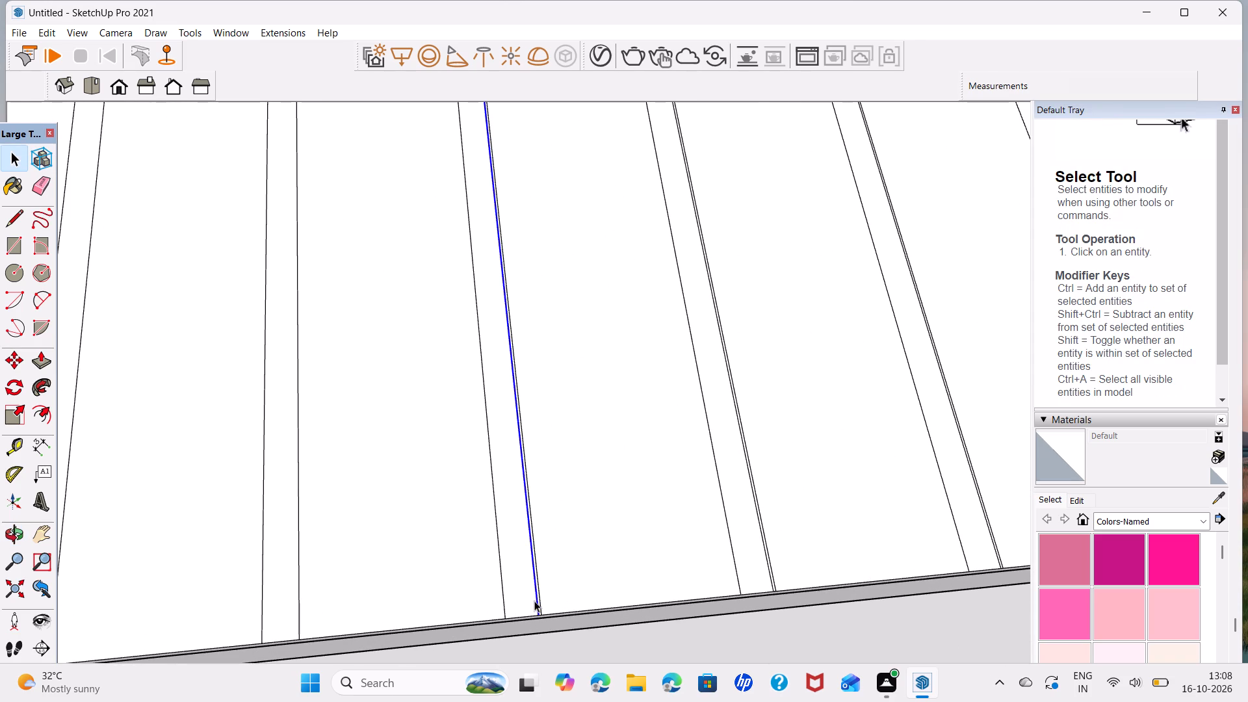
{"action": "key", "text": "Delete"}
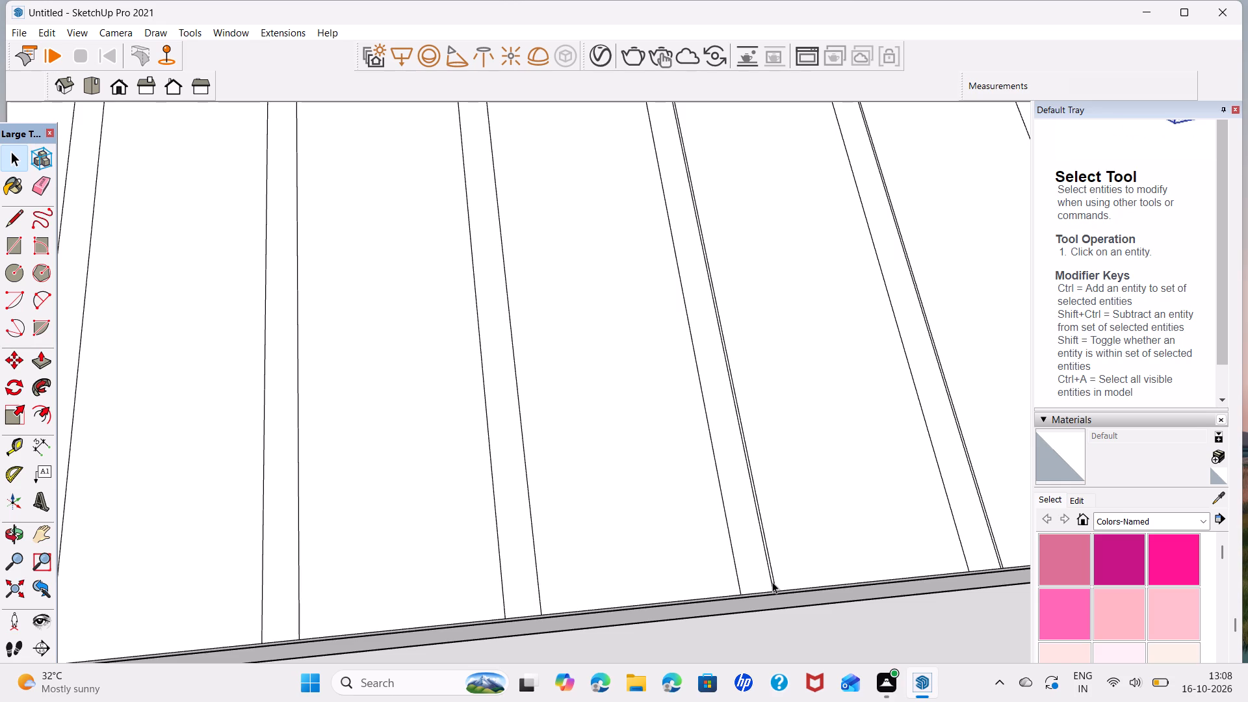
{"action": "left_click", "coordinate": [772, 582]}
{"action": "key", "text": "Delete"}
{"action": "left_click", "coordinate": [994, 552]}
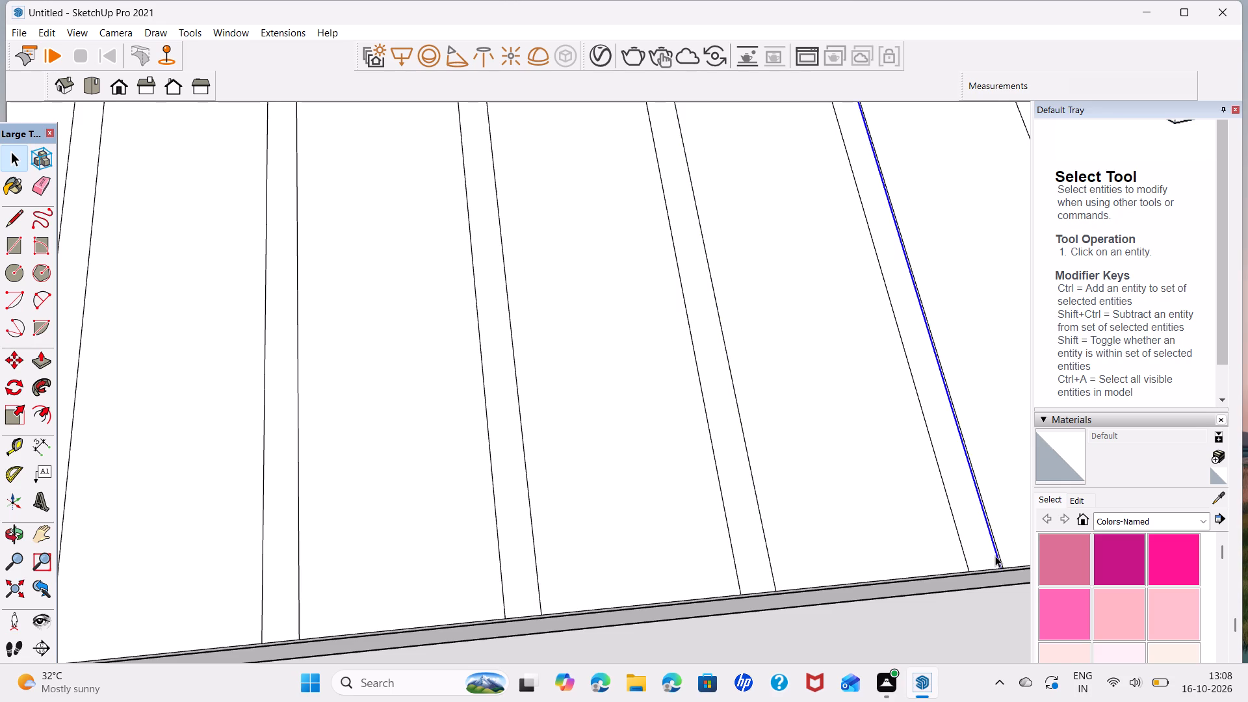
{"action": "key", "text": "Delete"}
Continue along the eave and remove the original sheet line from inside each of the next four 2" strips.
{"action": "scroll", "coordinate": [892, 469], "scroll_direction": "down", "scroll_amount": 2}
{"action": "middle_click_drag", "start_coordinate": [914, 506], "coordinate": [331, 539]}
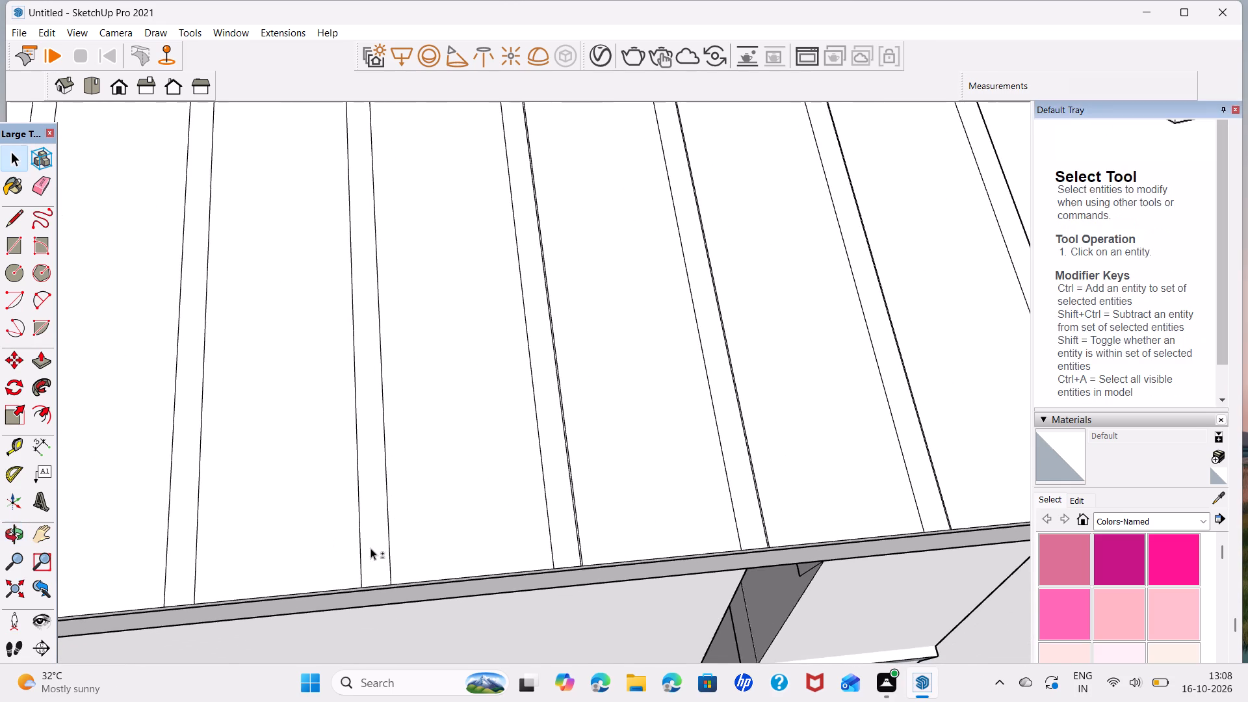
{"action": "scroll", "coordinate": [591, 548], "scroll_direction": "up", "scroll_amount": 5}
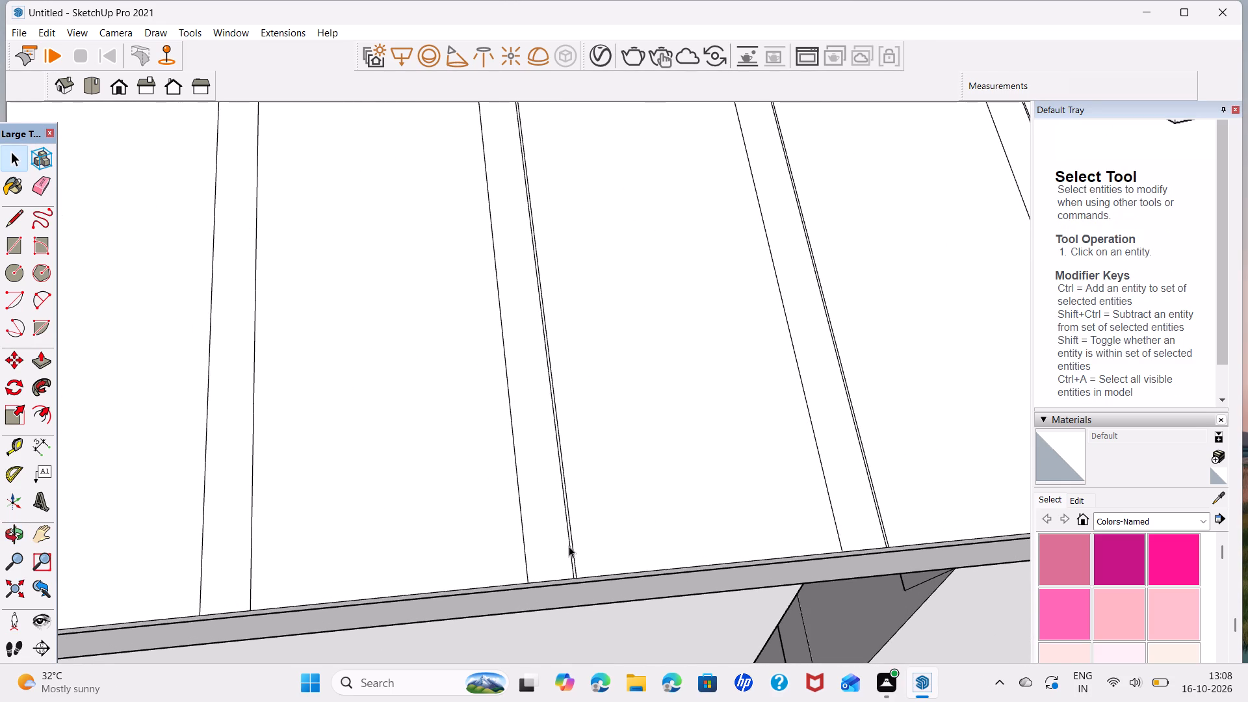
{"action": "left_click", "coordinate": [569, 546]}
{"action": "key", "text": "Delete"}
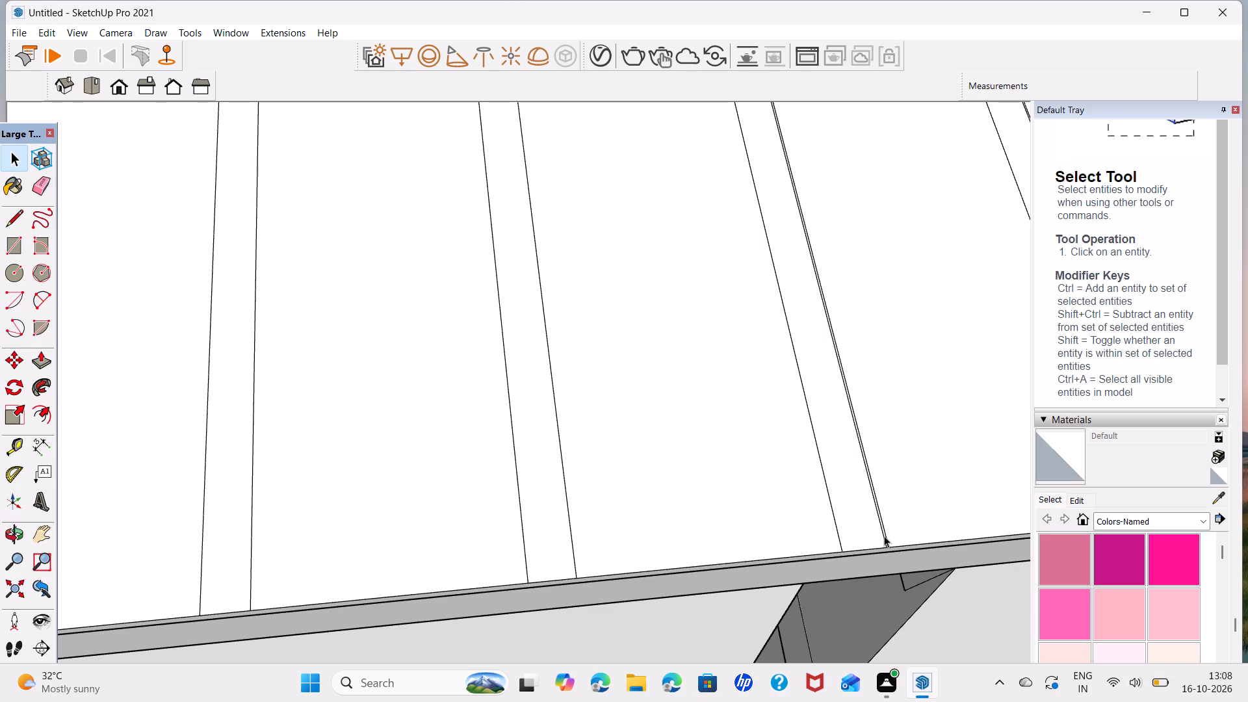
{"action": "left_click", "coordinate": [884, 536]}
{"action": "key", "text": "Delete"}
{"action": "middle_click_drag", "start_coordinate": [920, 463], "coordinate": [228, 551]}
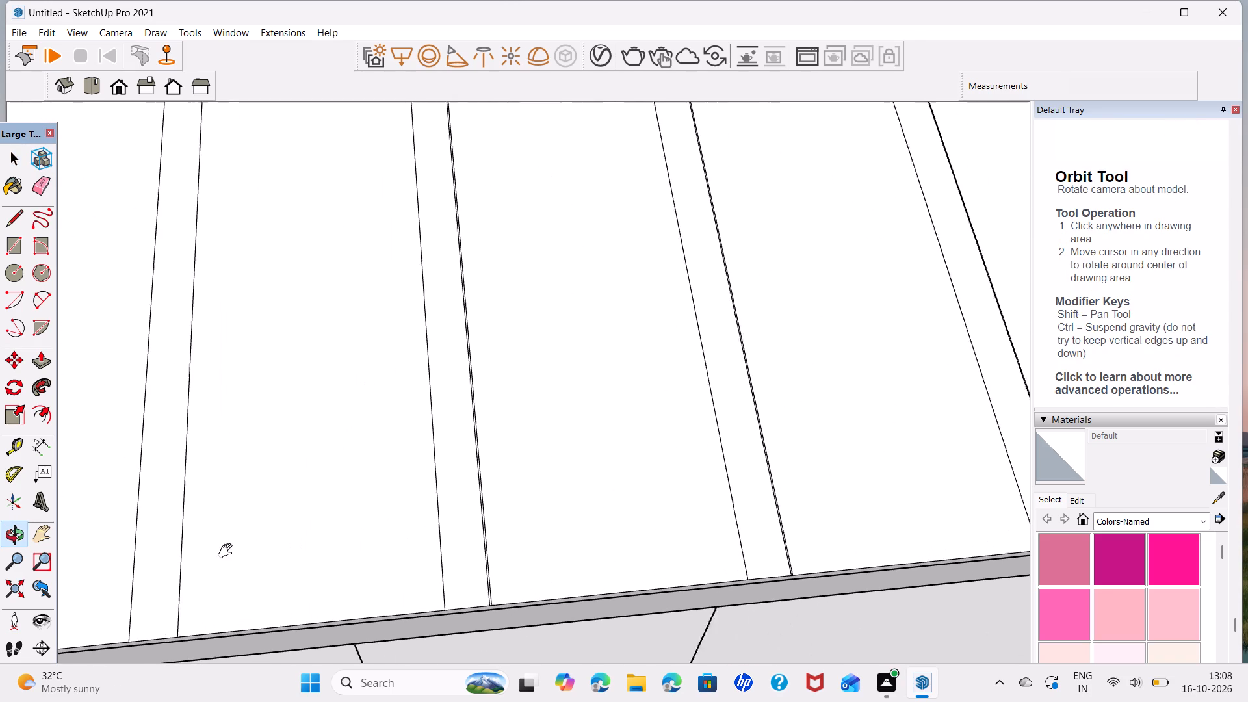
{"action": "middle_click_drag", "start_coordinate": [228, 551], "coordinate": [227, 551]}
{"action": "scroll", "coordinate": [468, 577], "scroll_direction": "up", "scroll_amount": 6}
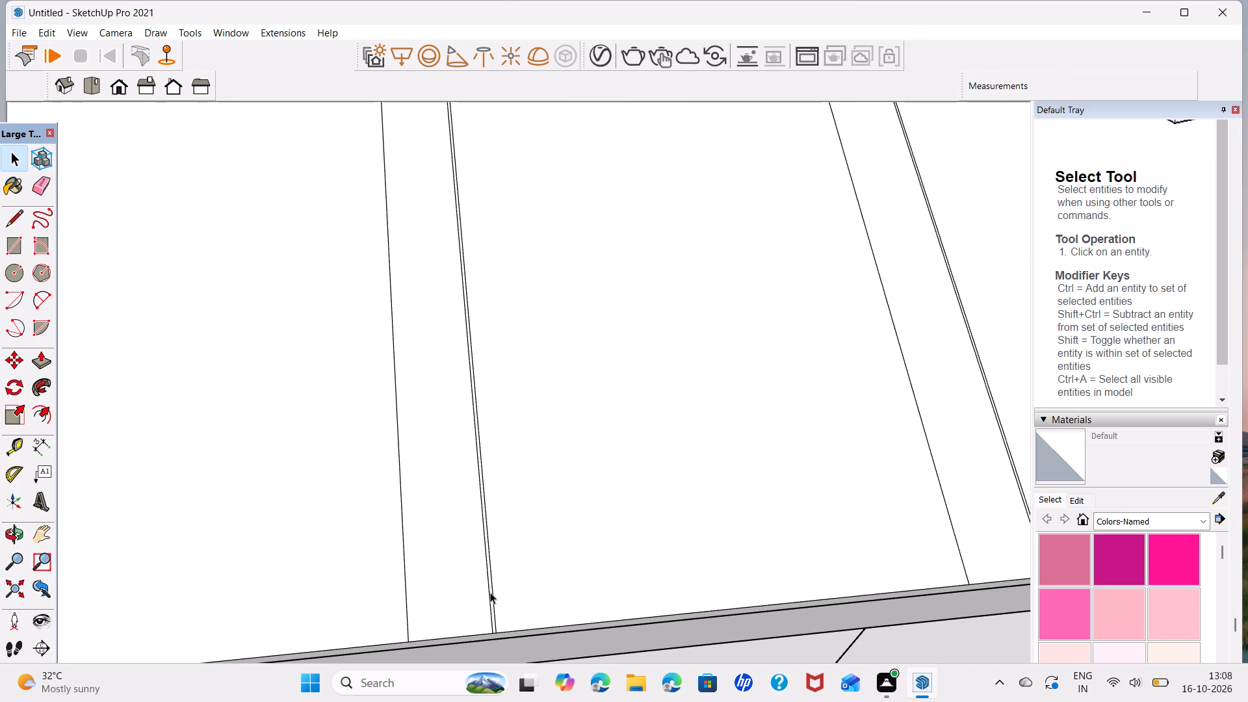
{"action": "left_click", "coordinate": [490, 592]}
{"action": "key", "text": "Delete"}
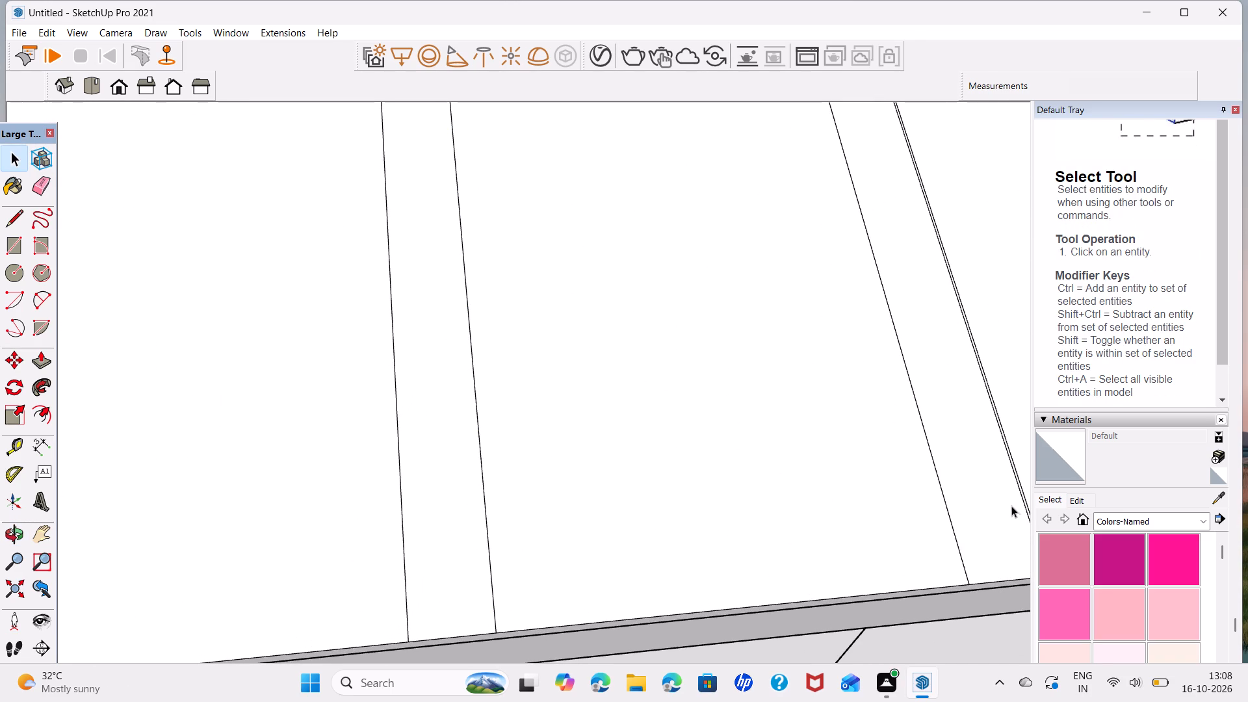
{"action": "left_click", "coordinate": [1021, 501]}
{"action": "key", "text": "Delete"}
Clear the original sheet line out of the next uncleaned 2" strip on the slope.
{"action": "scroll", "coordinate": [827, 450], "scroll_direction": "down", "scroll_amount": 4}
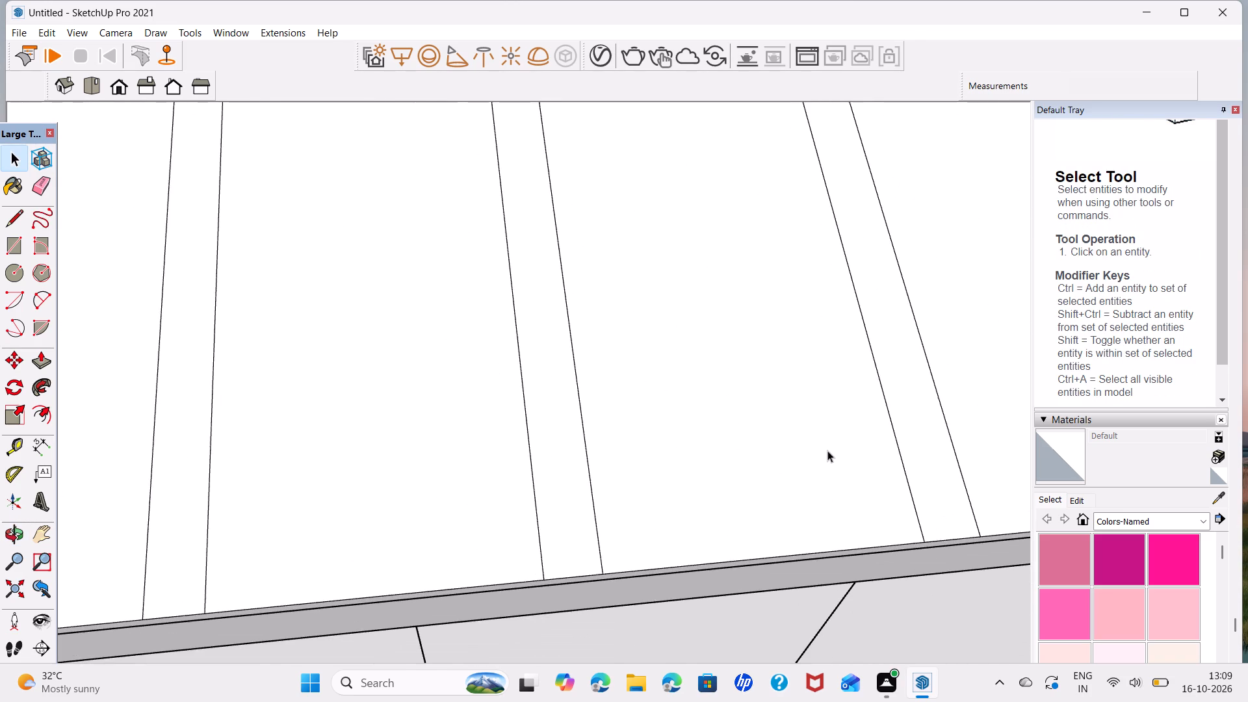
{"action": "scroll", "coordinate": [828, 452], "scroll_direction": "down", "scroll_amount": 5}
{"action": "middle_click_drag", "start_coordinate": [829, 452], "coordinate": [154, 589]}
{"action": "scroll", "coordinate": [825, 453], "scroll_direction": "down", "scroll_amount": 1}
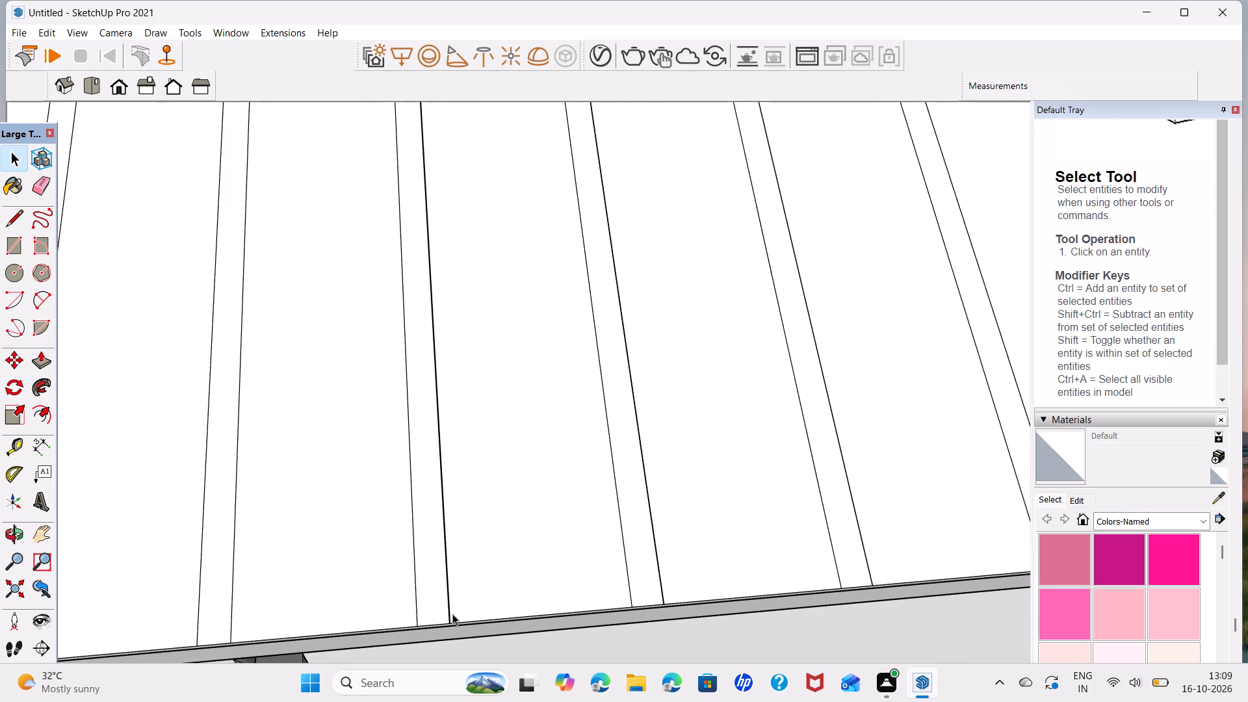
{"action": "scroll", "coordinate": [493, 616], "scroll_direction": "up", "scroll_amount": 6}
{"action": "scroll", "coordinate": [371, 593], "scroll_direction": "up", "scroll_amount": 6}
{"action": "scroll", "coordinate": [424, 608], "scroll_direction": "up", "scroll_amount": 7}
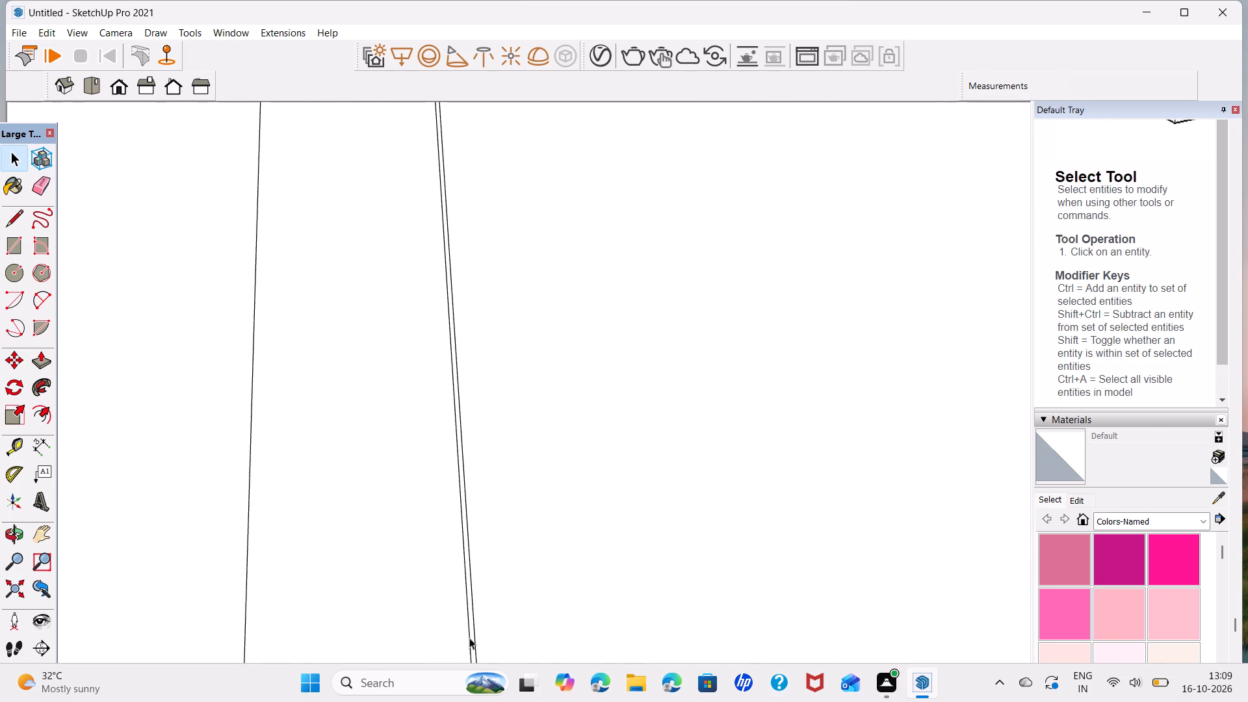
{"action": "left_click", "coordinate": [469, 637]}
{"action": "key", "text": "Delete"}
Delete the inner sheet line beside the edge of each of the next two 2" strips along the slope.
{"action": "scroll", "coordinate": [594, 566], "scroll_direction": "down", "scroll_amount": 14}
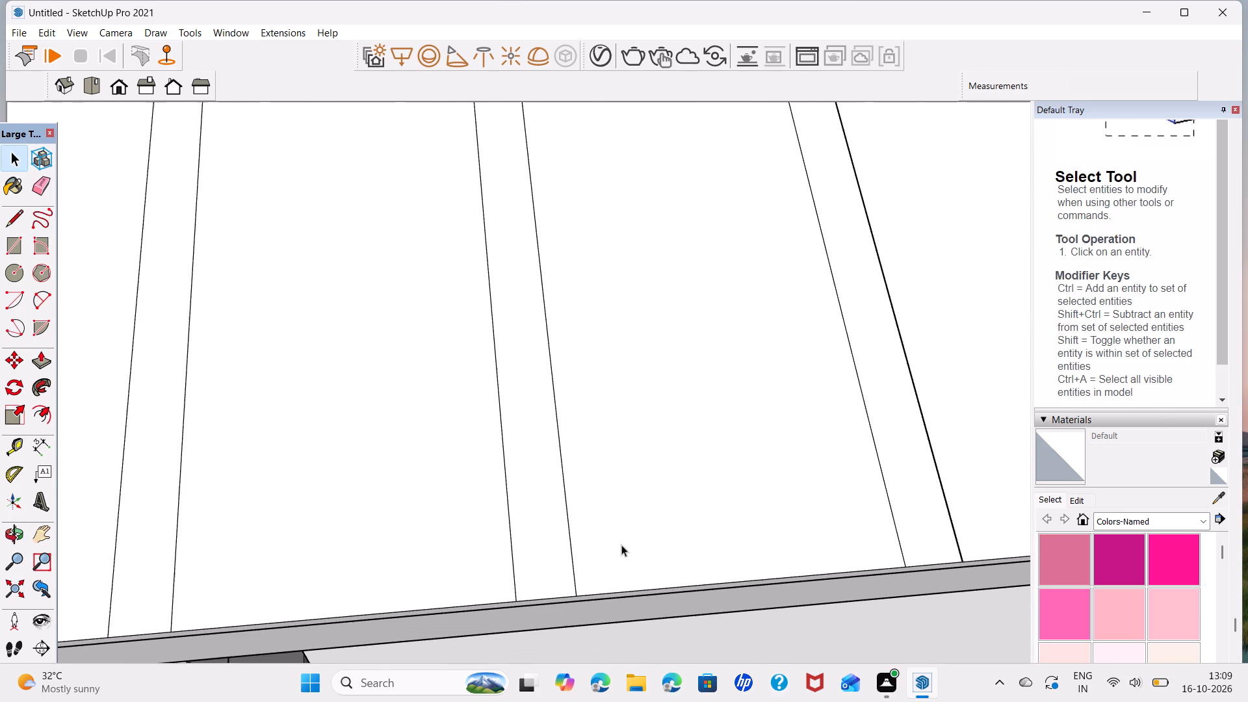
{"action": "middle_click_drag", "start_coordinate": [745, 528], "coordinate": [216, 565]}
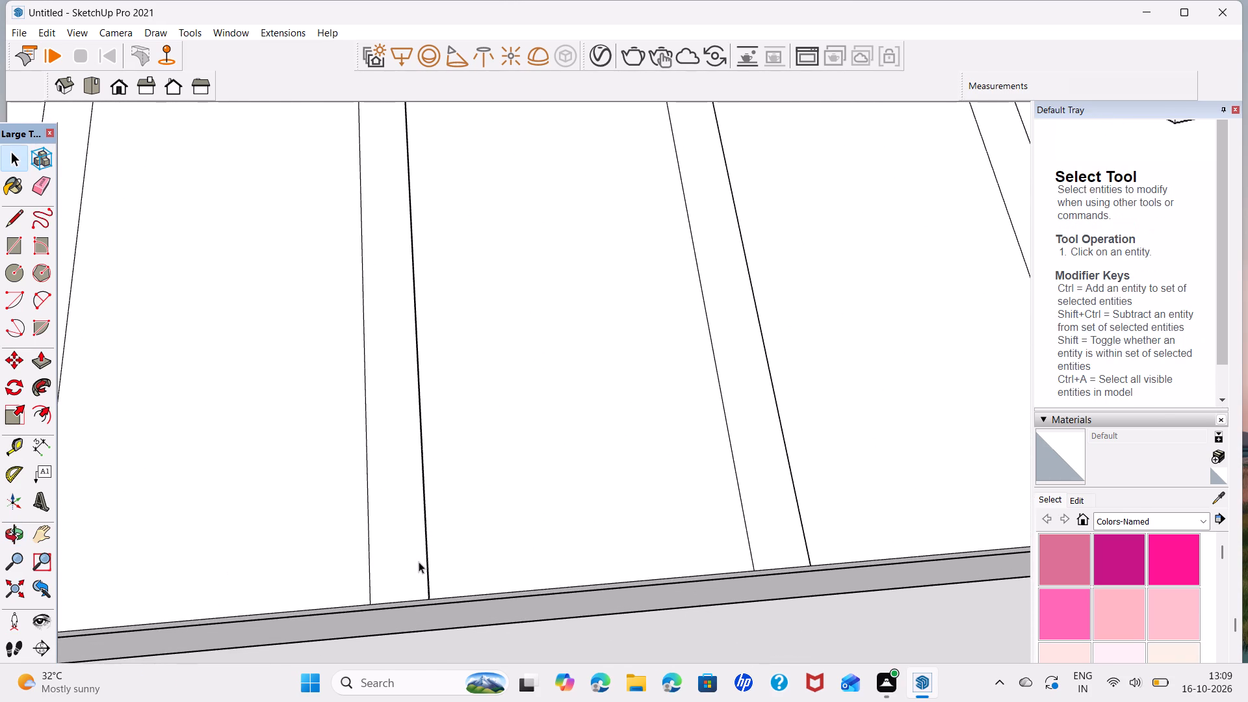
{"action": "scroll", "coordinate": [419, 562], "scroll_direction": "up", "scroll_amount": 13}
{"action": "left_click", "coordinate": [448, 591]}
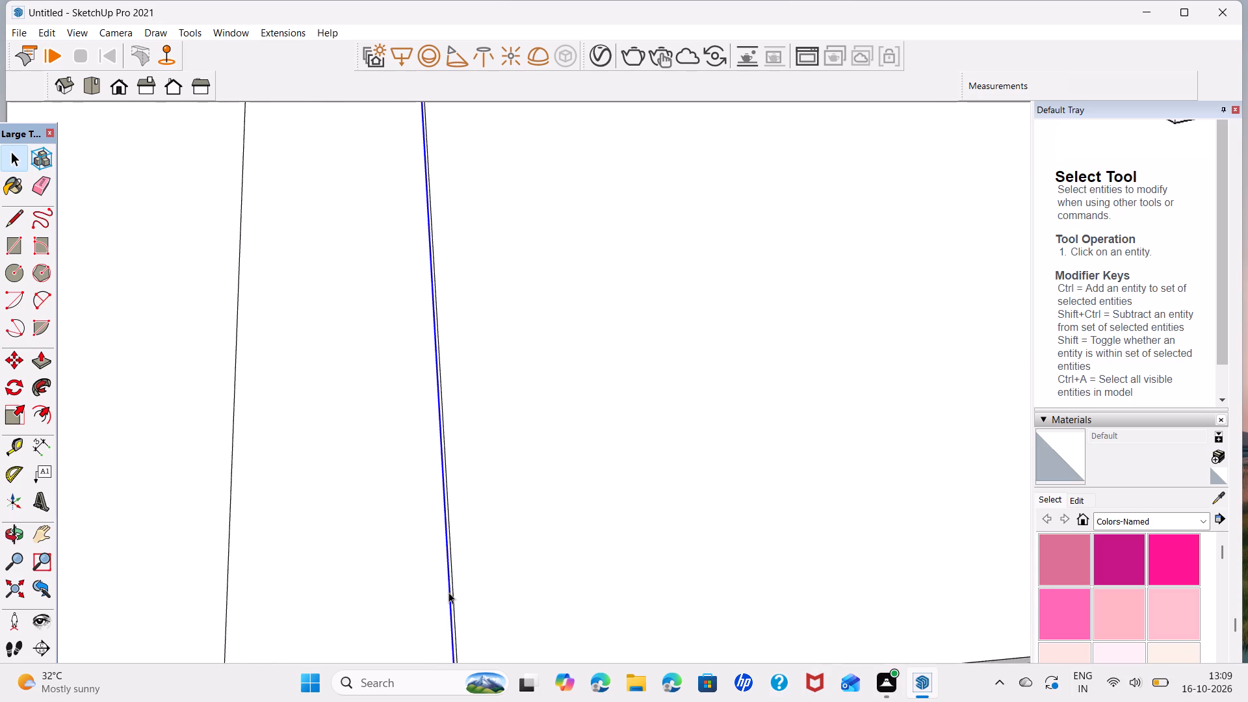
{"action": "key", "text": "Delete"}
{"action": "scroll", "coordinate": [493, 562], "scroll_direction": "down", "scroll_amount": 7}
{"action": "middle_click_drag", "start_coordinate": [690, 524], "coordinate": [426, 594]}
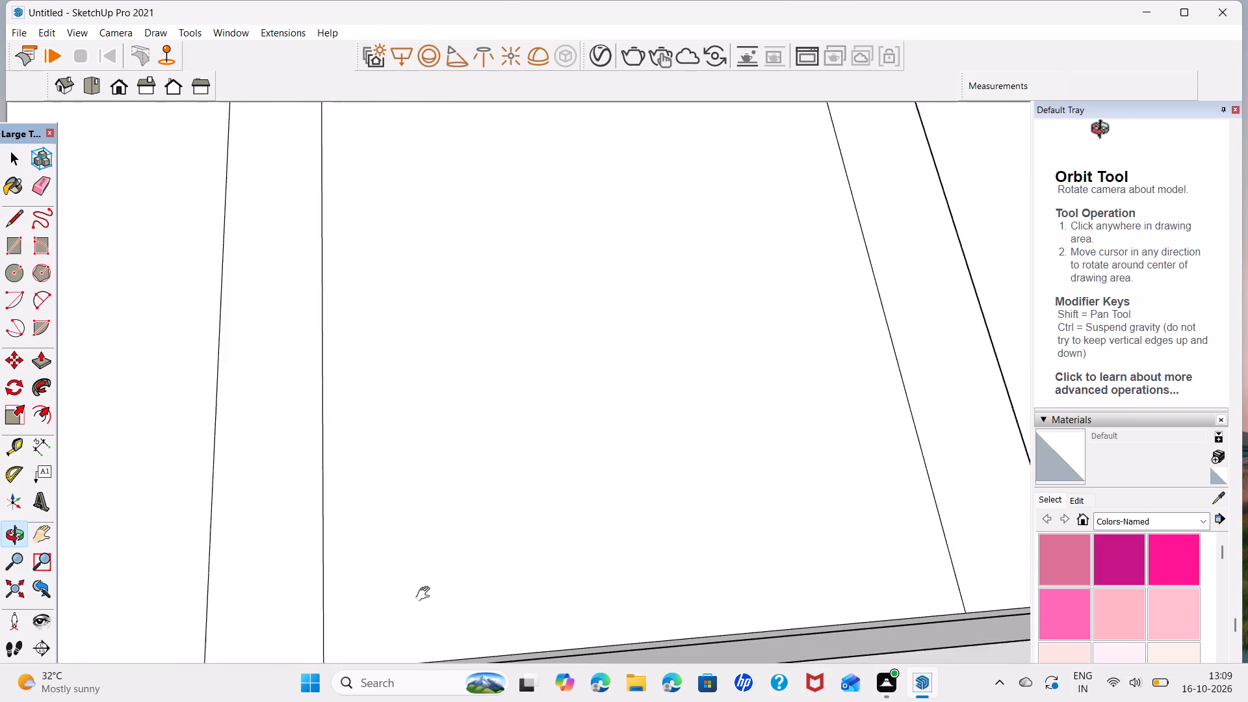
{"action": "middle_click_drag", "start_coordinate": [426, 594], "coordinate": [32, 685]}
{"action": "scroll", "coordinate": [515, 579], "scroll_direction": "up", "scroll_amount": 12}
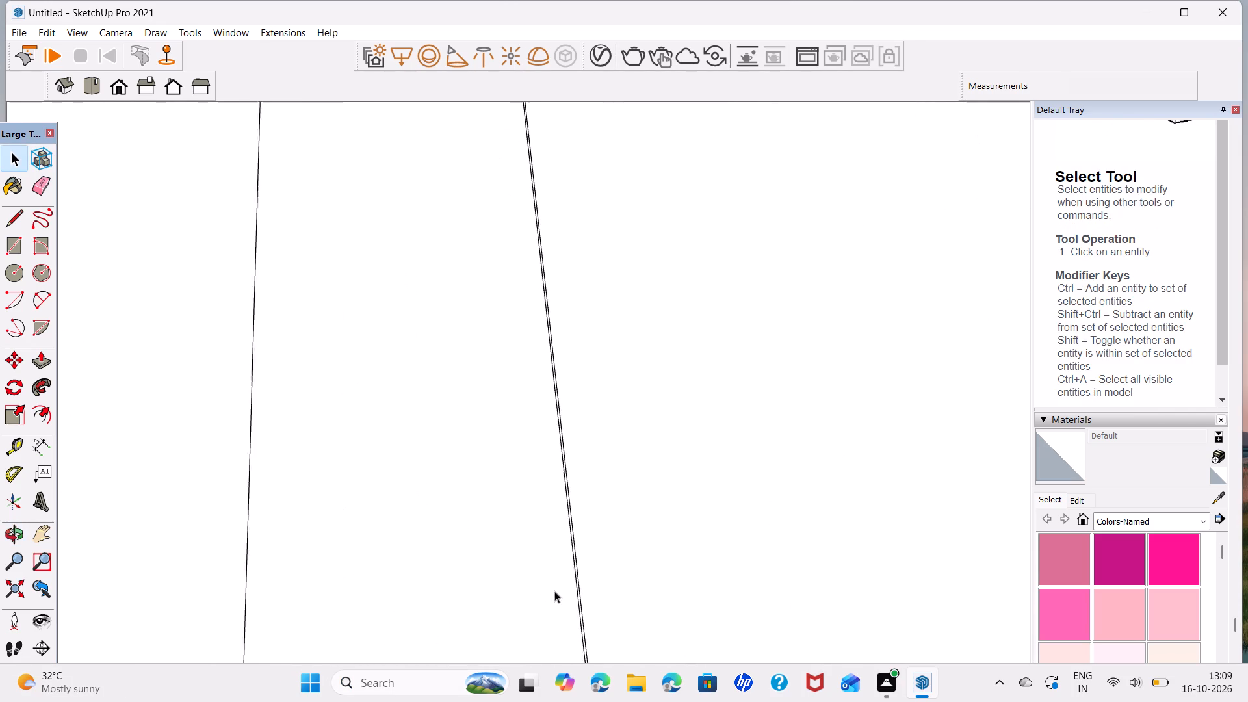
{"action": "scroll", "coordinate": [554, 591], "scroll_direction": "up", "scroll_amount": 2}
{"action": "left_click", "coordinate": [586, 599]}
{"action": "key", "text": "Delete"}
Remove the original sheet line running close beside the edge of the next uncleaned 2" strip.
{"action": "scroll", "coordinate": [641, 537], "scroll_direction": "down", "scroll_amount": 10}
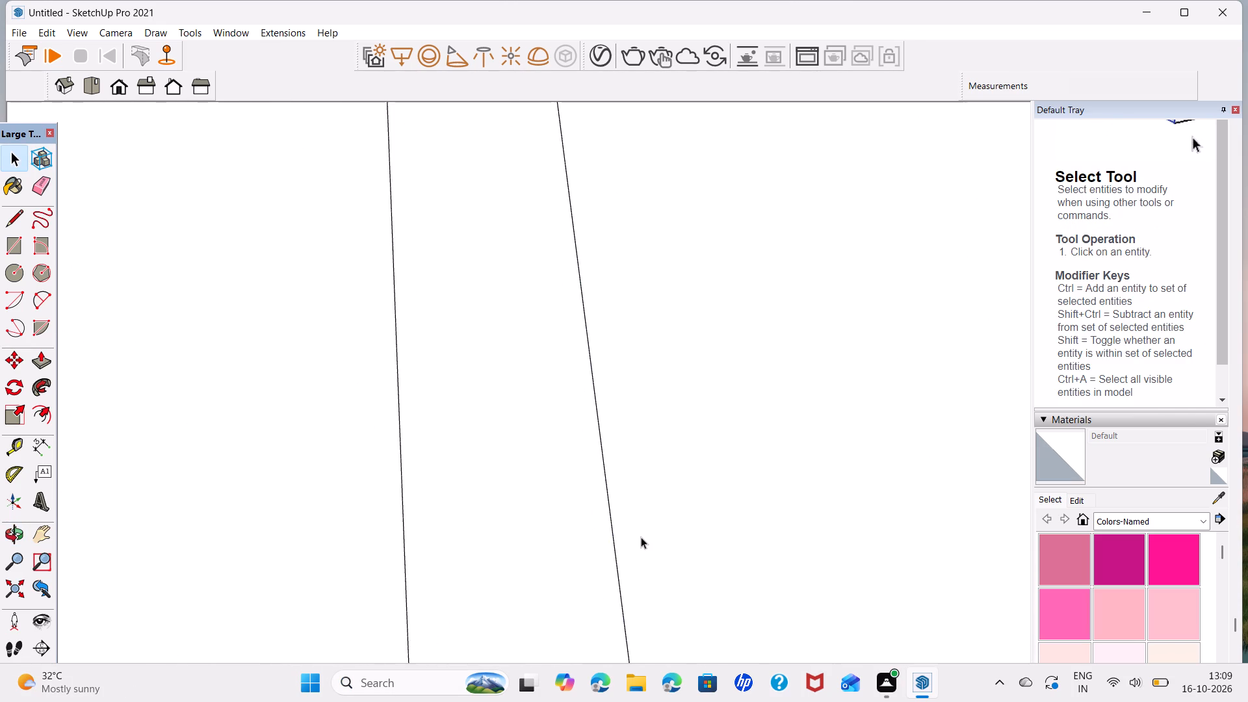
{"action": "scroll", "coordinate": [641, 537], "scroll_direction": "down", "scroll_amount": 12}
{"action": "middle_click_drag", "start_coordinate": [833, 506], "coordinate": [374, 519]}
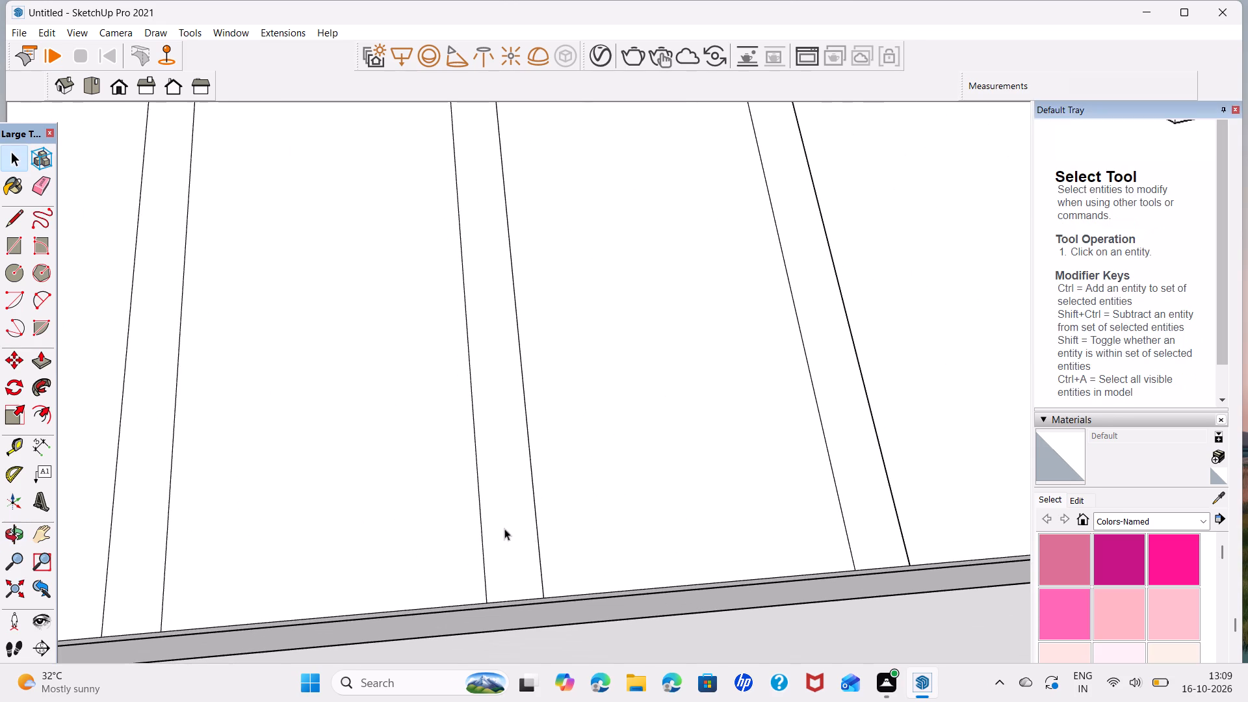
{"action": "scroll", "coordinate": [537, 531], "scroll_direction": "up", "scroll_amount": 20}
{"action": "scroll", "coordinate": [537, 531], "scroll_direction": "up", "scroll_amount": 9}
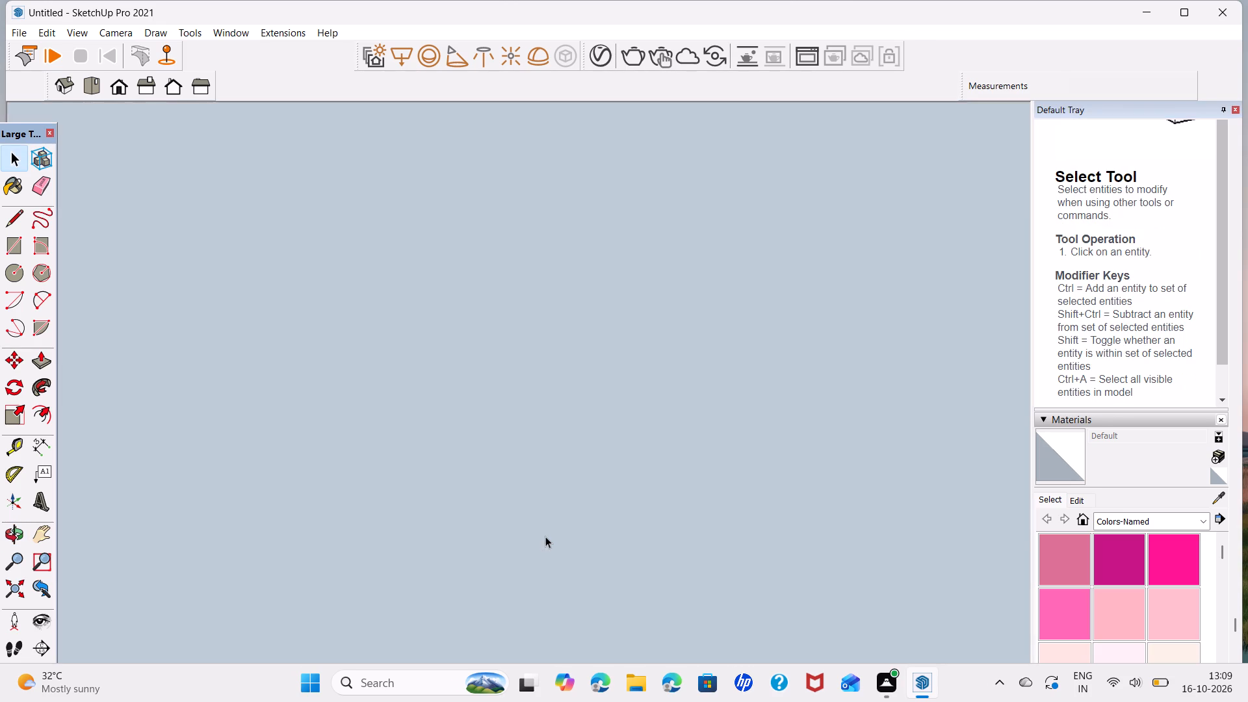
{"action": "scroll", "coordinate": [545, 536], "scroll_direction": "down", "scroll_amount": 6}
{"action": "scroll", "coordinate": [545, 536], "scroll_direction": "up", "scroll_amount": 7}
{"action": "scroll", "coordinate": [545, 536], "scroll_direction": "down", "scroll_amount": 6}
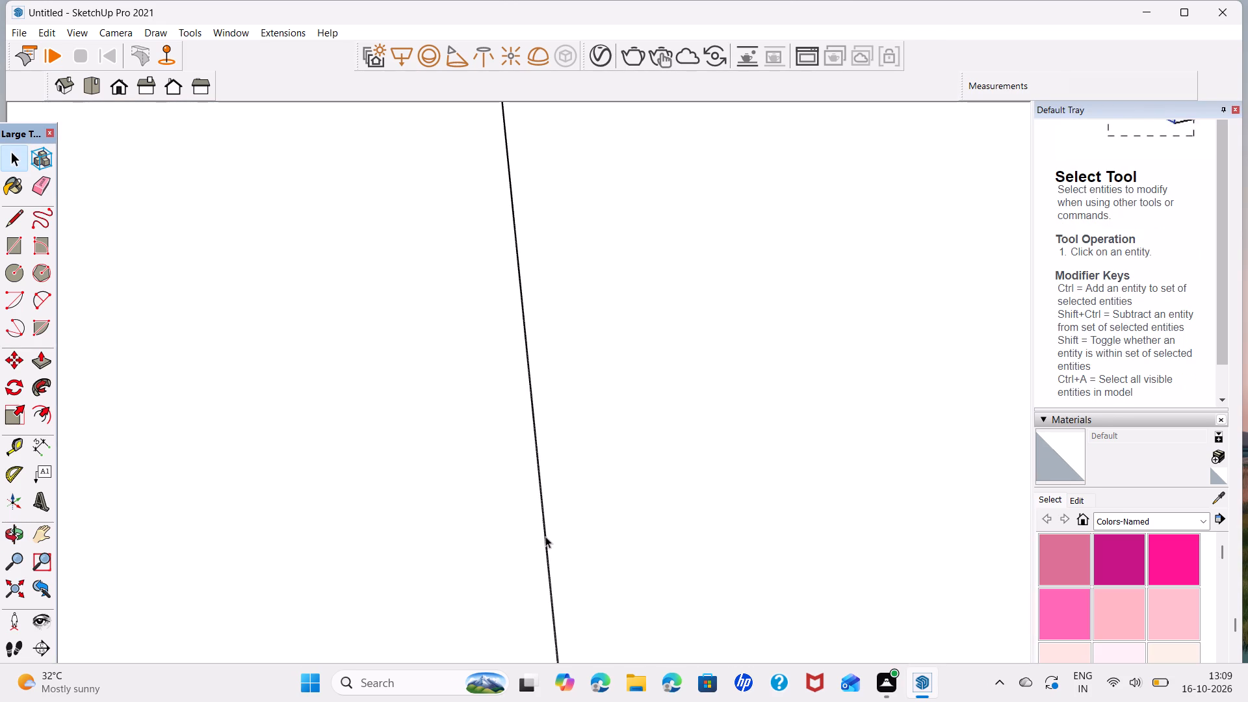
{"action": "scroll", "coordinate": [545, 536], "scroll_direction": "up", "scroll_amount": 3}
{"action": "scroll", "coordinate": [545, 536], "scroll_direction": "down", "scroll_amount": 1}
{"action": "scroll", "coordinate": [555, 408], "scroll_direction": "up", "scroll_amount": 3}
{"action": "scroll", "coordinate": [545, 415], "scroll_direction": "down", "scroll_amount": 1}
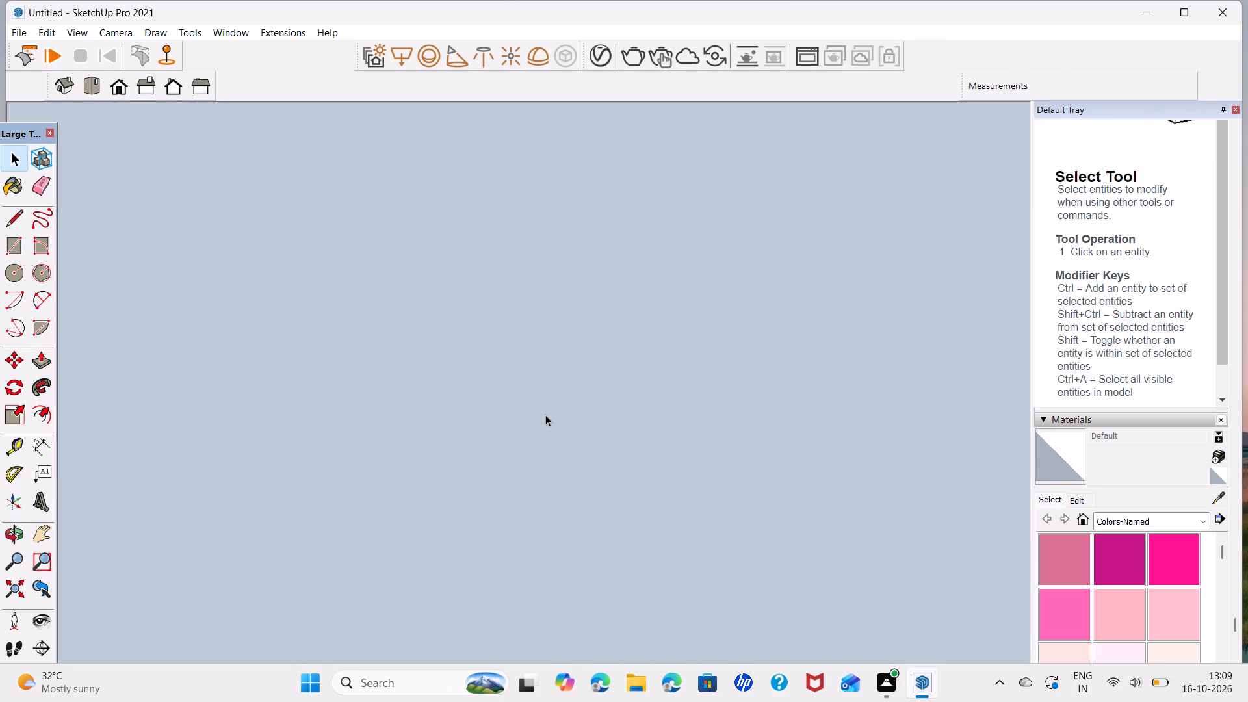
{"action": "scroll", "coordinate": [545, 415], "scroll_direction": "down", "scroll_amount": 4}
{"action": "left_click", "coordinate": [539, 465]}
{"action": "scroll", "coordinate": [539, 465], "scroll_direction": "up", "scroll_amount": 5}
{"action": "scroll", "coordinate": [539, 465], "scroll_direction": "down", "scroll_amount": 5}
{"action": "key", "text": "Delete"}
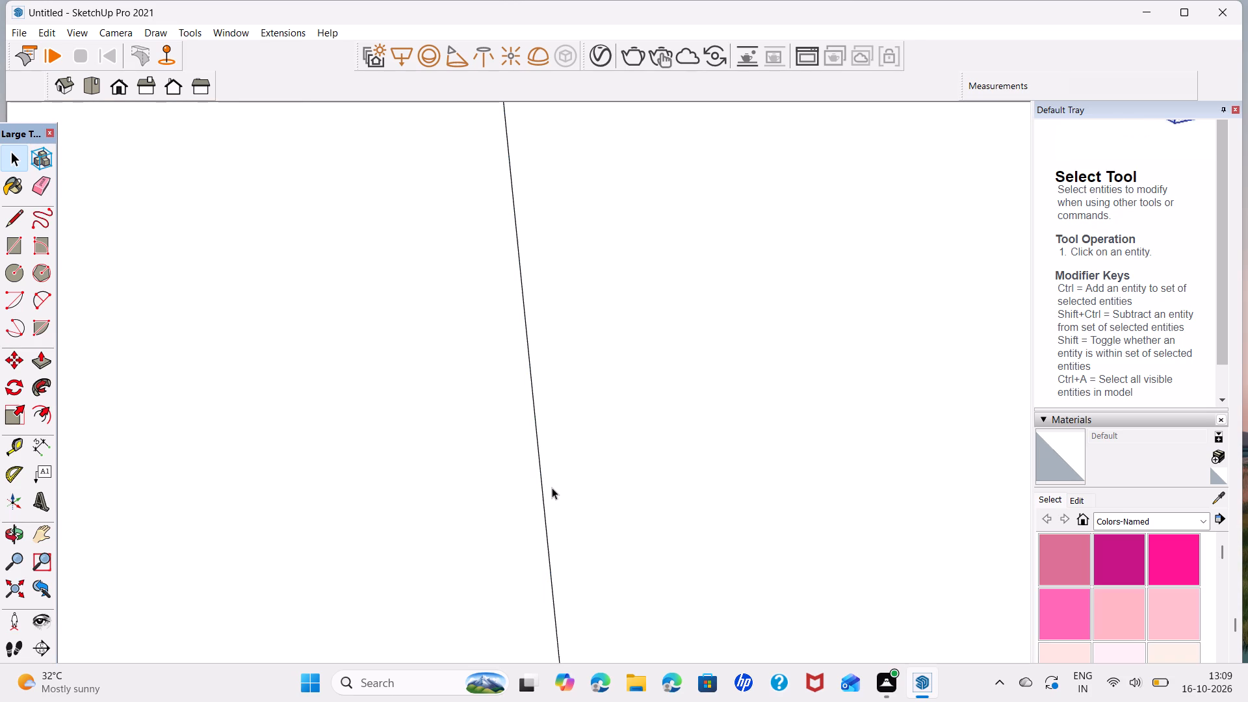
Clear the inner sheet line from each of the next two 2" strips toward the slope's uncleaned end.
{"action": "scroll", "coordinate": [554, 488], "scroll_direction": "down", "scroll_amount": 15}
{"action": "middle_click_drag", "start_coordinate": [666, 475], "coordinate": [312, 491], "text": "shift"}
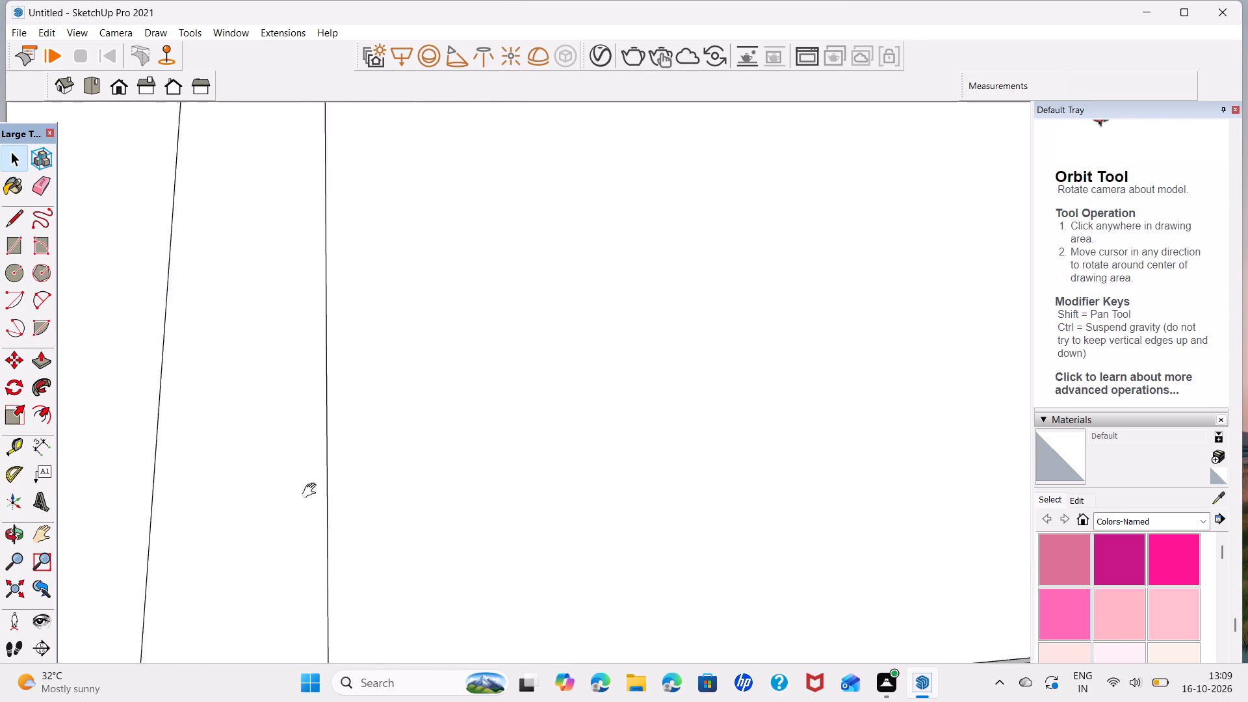
{"action": "middle_click_drag", "start_coordinate": [312, 491], "coordinate": [0, 494], "text": "shift"}
{"action": "middle_click_drag", "start_coordinate": [812, 448], "coordinate": [835, 701], "text": "shift"}
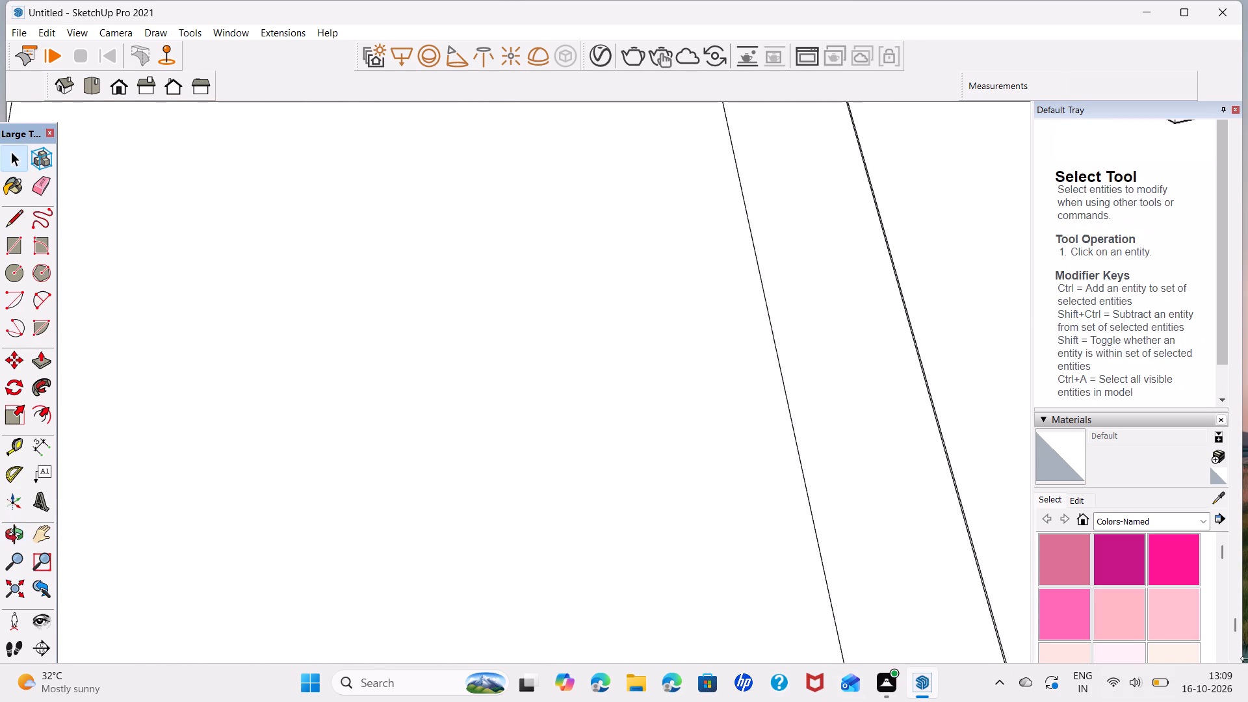
{"action": "scroll", "coordinate": [1183, 649], "scroll_direction": "down", "scroll_amount": 7}
{"action": "scroll", "coordinate": [660, 487], "scroll_direction": "down", "scroll_amount": 6}
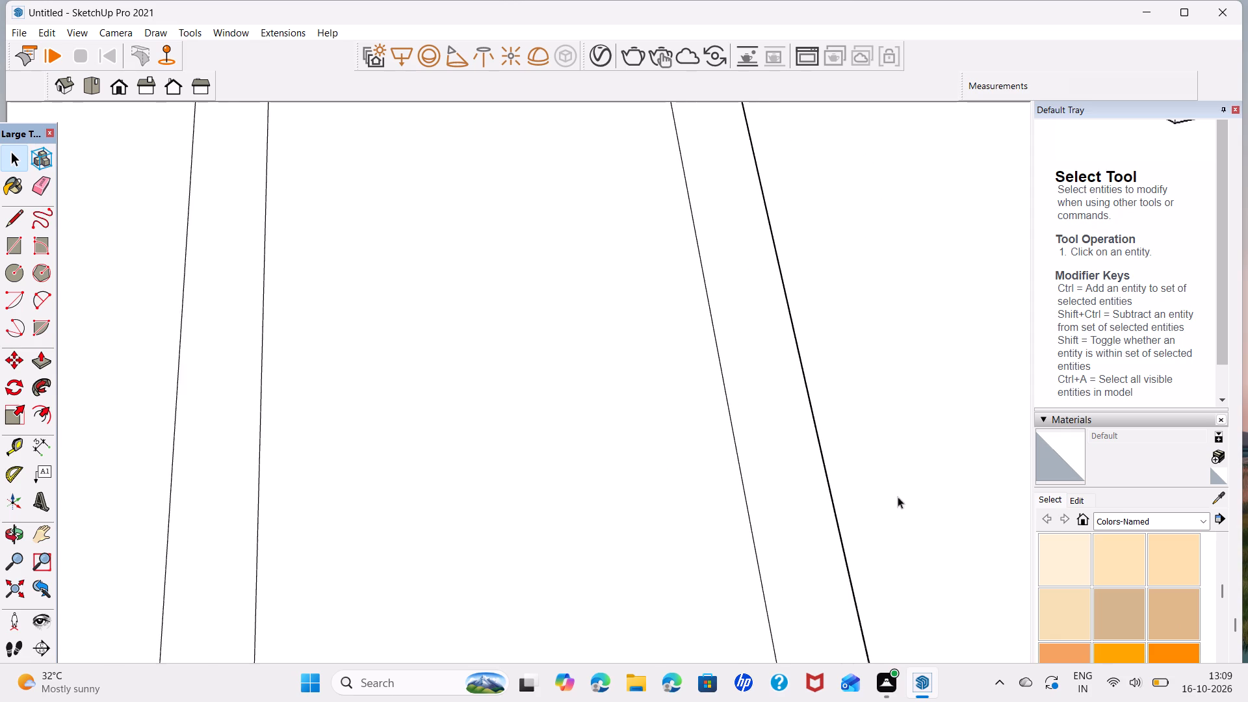
{"action": "scroll", "coordinate": [839, 532], "scroll_direction": "up", "scroll_amount": 13}
{"action": "left_click", "coordinate": [838, 531]}
{"action": "key", "text": "Delete"}
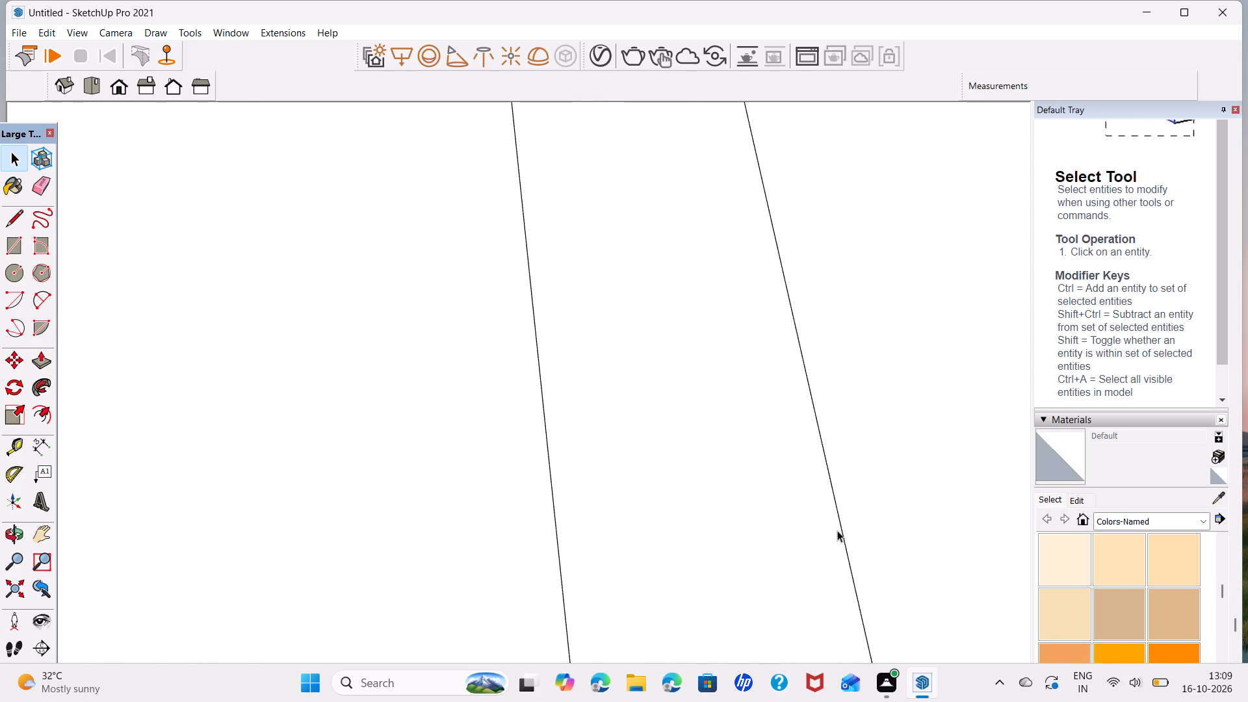
{"action": "scroll", "coordinate": [840, 529], "scroll_direction": "down", "scroll_amount": 18}
{"action": "middle_click_drag", "start_coordinate": [863, 526], "coordinate": [335, 551]}
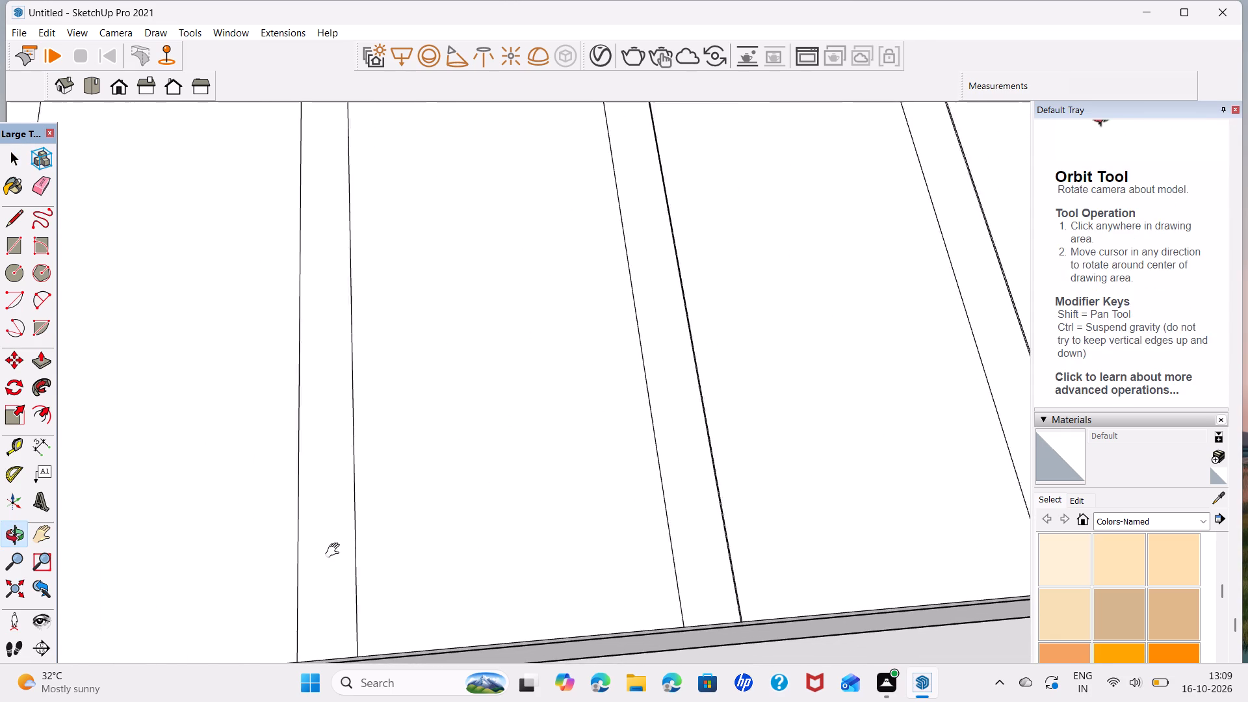
{"action": "middle_click_drag", "start_coordinate": [335, 551], "coordinate": [333, 551]}
{"action": "scroll", "coordinate": [690, 562], "scroll_direction": "up", "scroll_amount": 7}
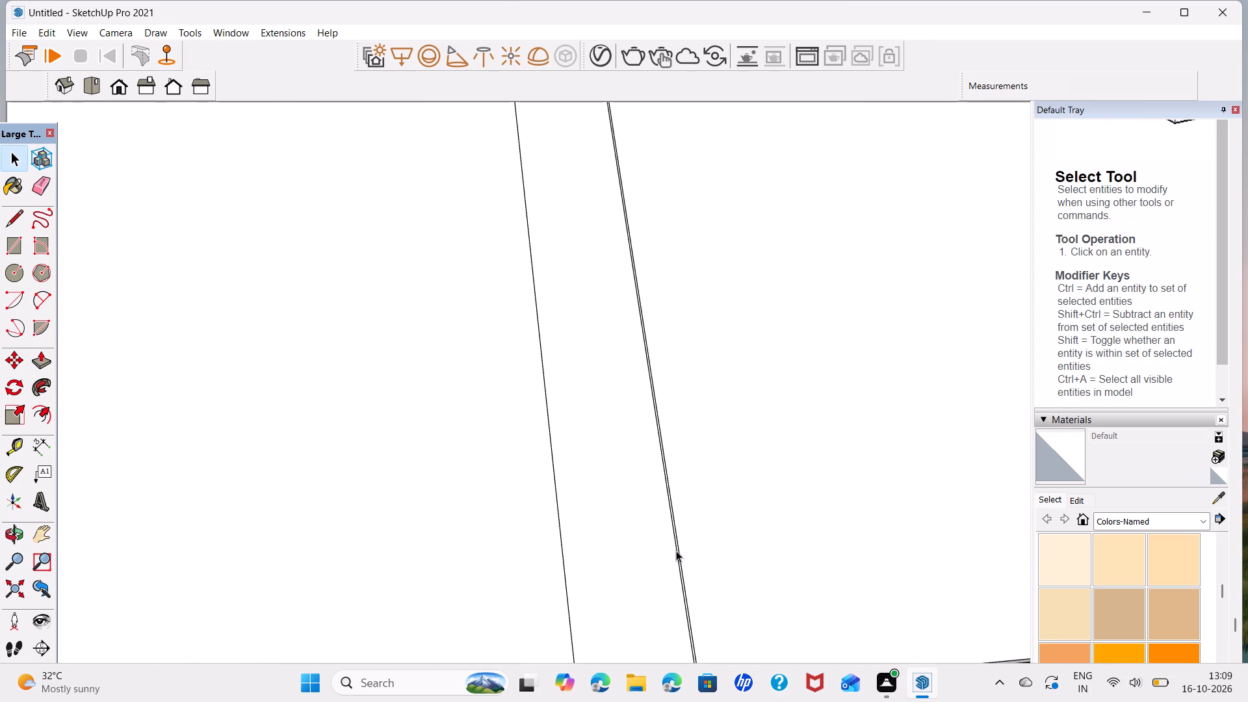
{"action": "left_click", "coordinate": [676, 551]}
{"action": "key", "text": "Delete"}
Delete the original sheet line just inside the edge of each of the next two uncleaned 2" strips along the slope.
{"action": "scroll", "coordinate": [740, 507], "scroll_direction": "down", "scroll_amount": 6}
{"action": "middle_click_drag", "start_coordinate": [777, 497], "coordinate": [523, 526]}
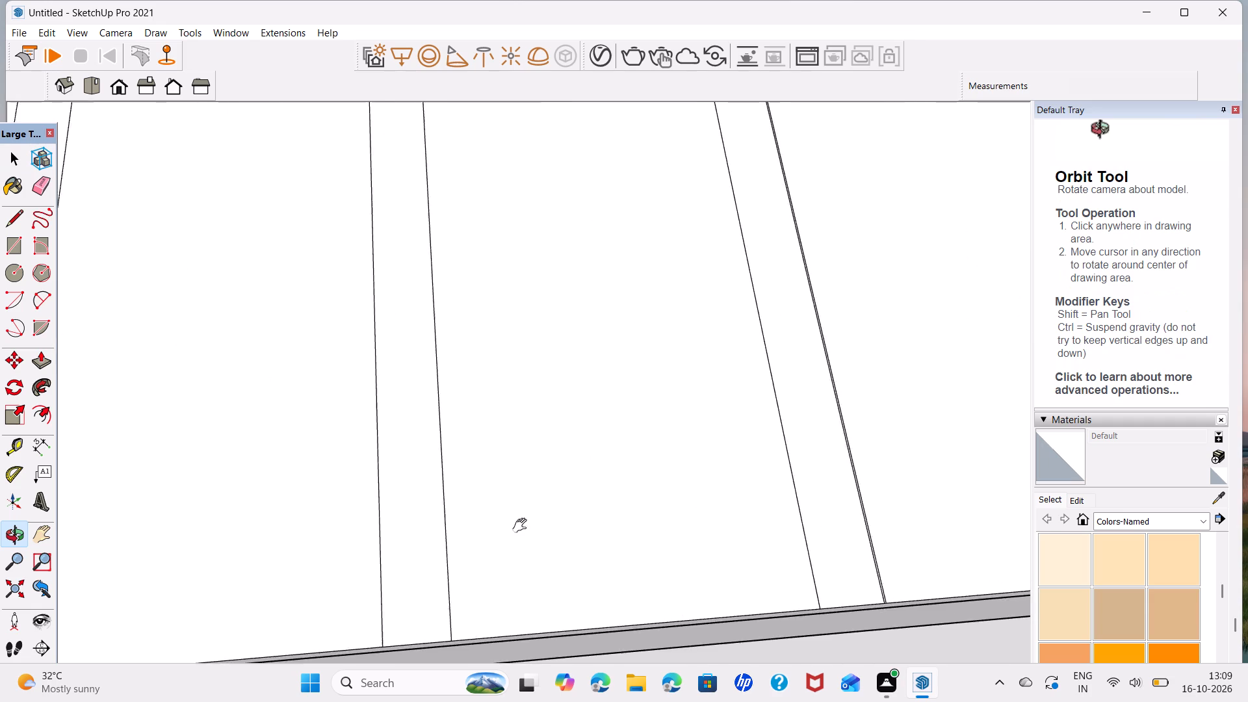
{"action": "middle_click_drag", "start_coordinate": [523, 526], "coordinate": [324, 553]}
{"action": "scroll", "coordinate": [665, 569], "scroll_direction": "up", "scroll_amount": 5}
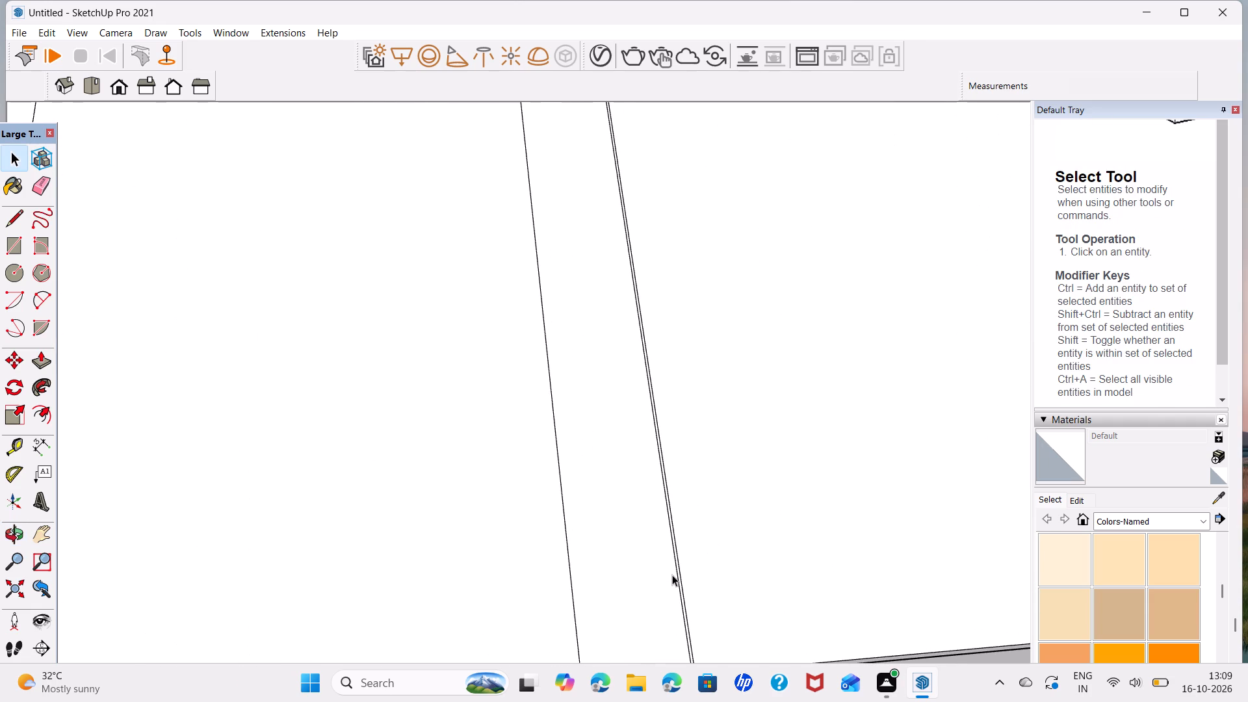
{"action": "left_click", "coordinate": [678, 577]}
{"action": "key", "text": "Delete"}
{"action": "scroll", "coordinate": [725, 555], "scroll_direction": "down", "scroll_amount": 4}
{"action": "middle_click_drag", "start_coordinate": [794, 541], "coordinate": [616, 585]}
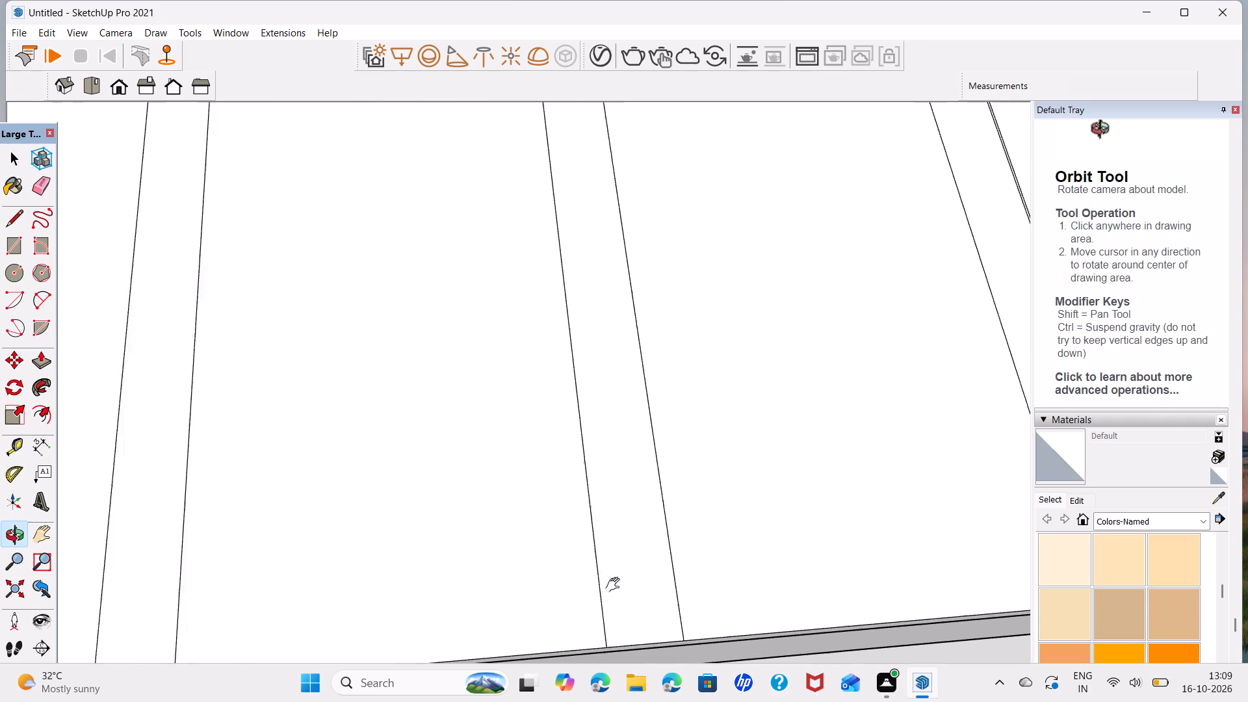
{"action": "middle_click_drag", "start_coordinate": [616, 585], "coordinate": [310, 615]}
{"action": "scroll", "coordinate": [669, 580], "scroll_direction": "up", "scroll_amount": 2}
{"action": "left_click", "coordinate": [682, 590]}
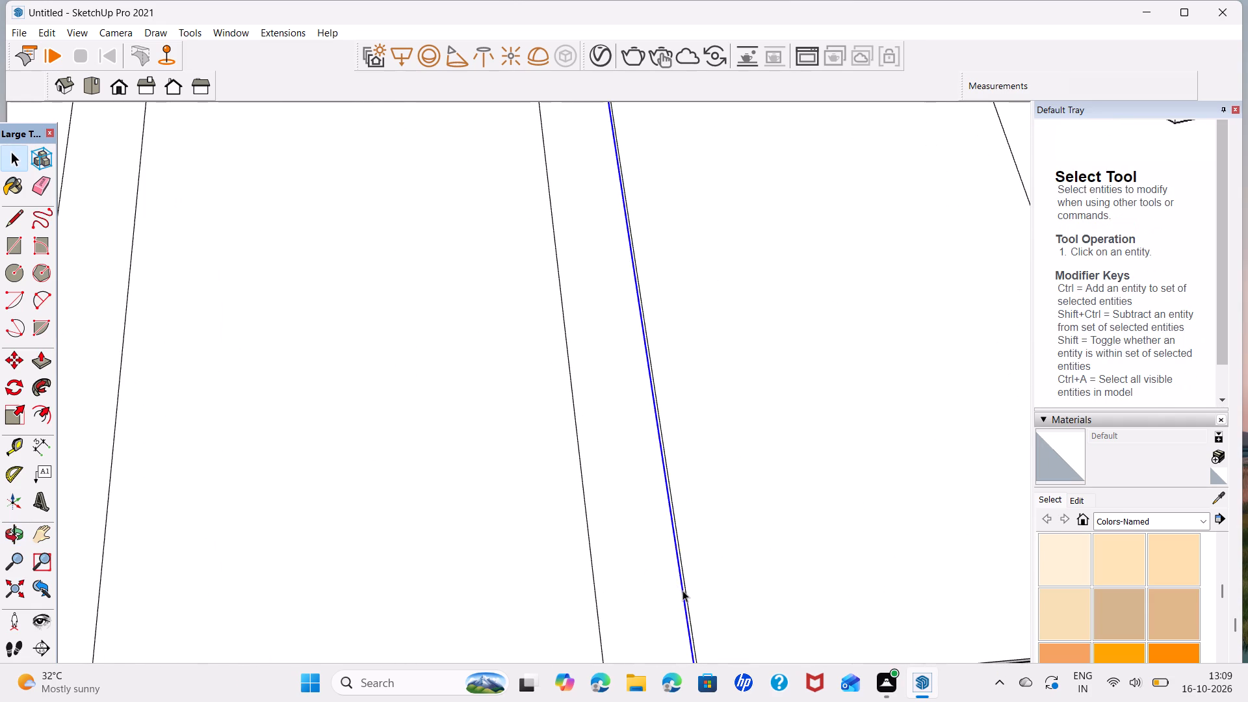
{"action": "key", "text": "Delete"}
Clear the inner sheet line from the following two 2" strips on the roof slope.
{"action": "scroll", "coordinate": [768, 575], "scroll_direction": "down", "scroll_amount": 4}
{"action": "middle_click_drag", "start_coordinate": [799, 552], "coordinate": [329, 580]}
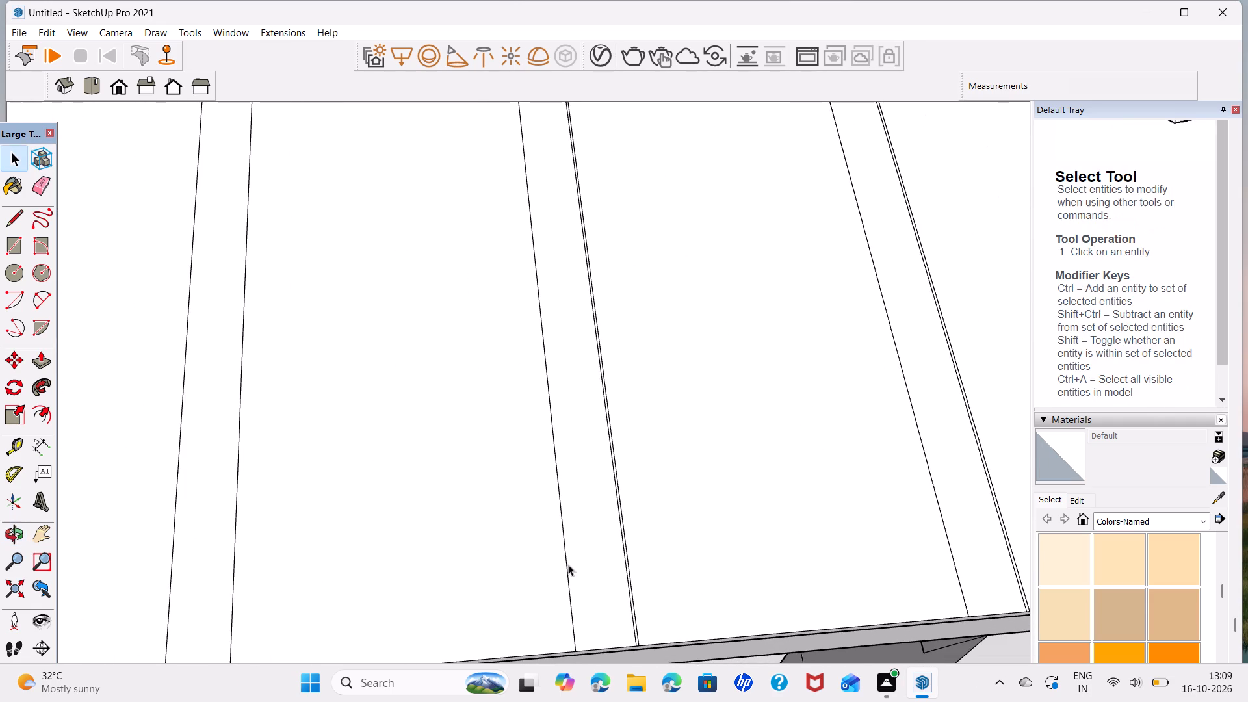
{"action": "left_click", "coordinate": [629, 599]}
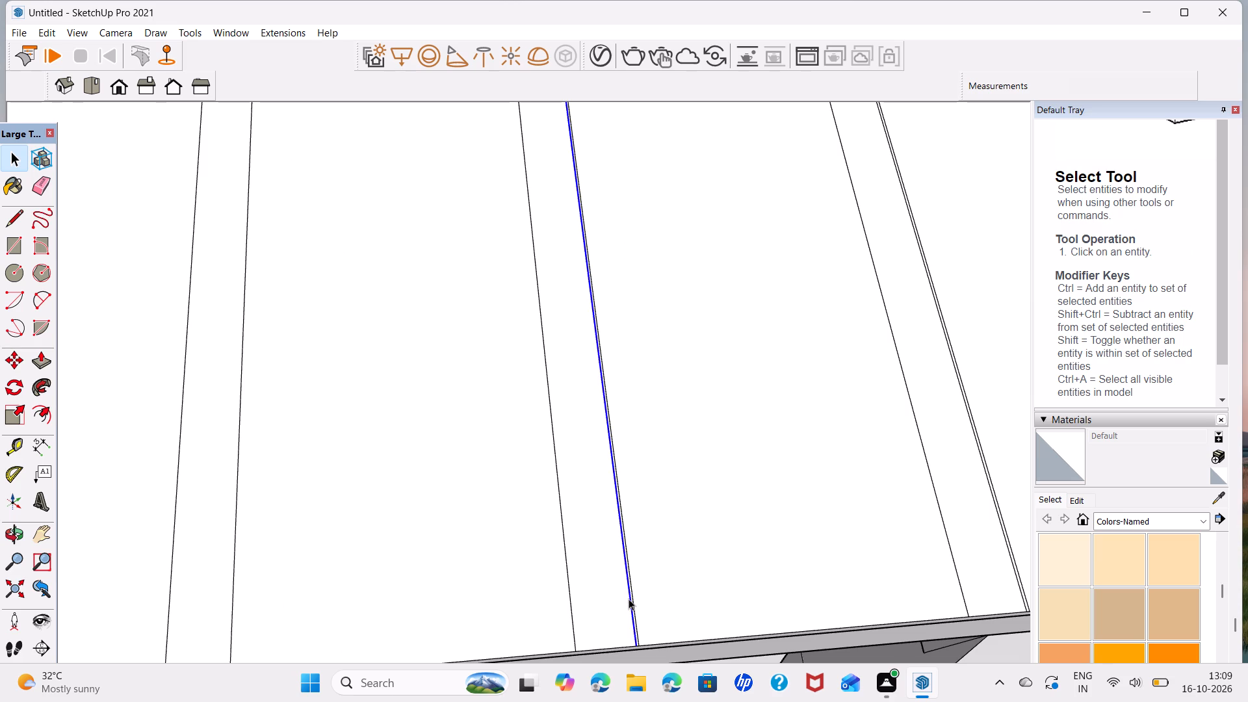
{"action": "key", "text": "Delete"}
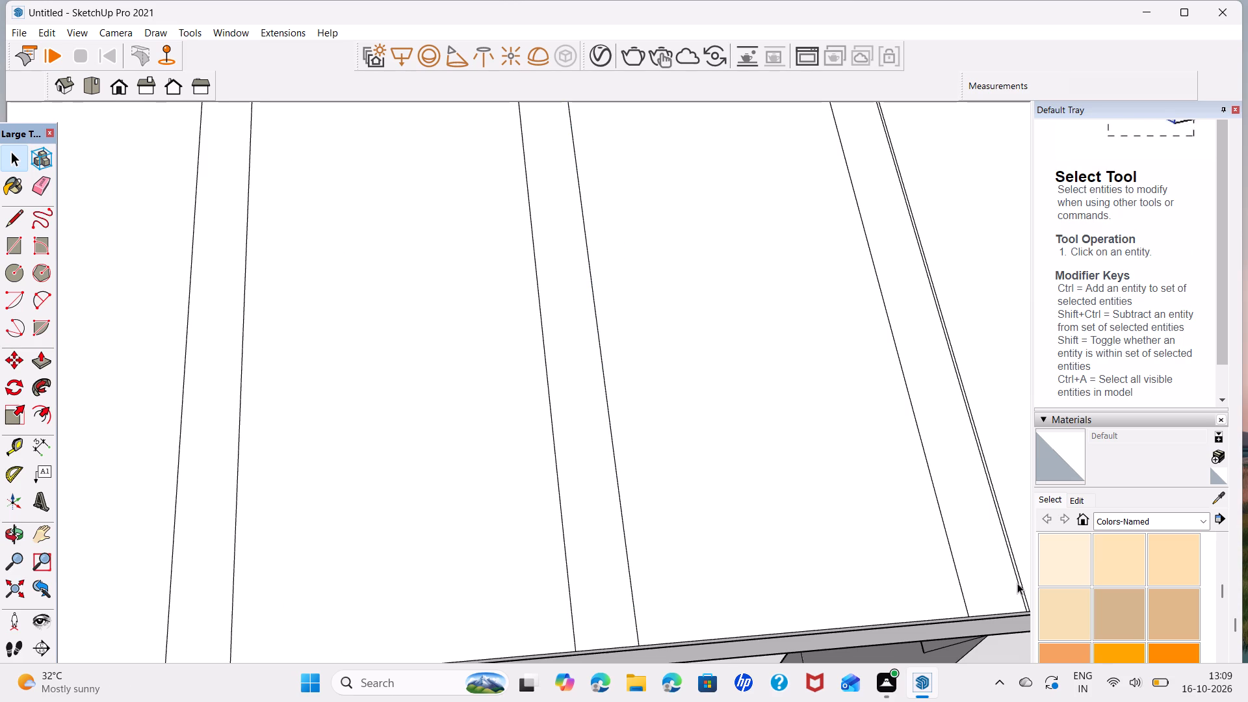
{"action": "left_click", "coordinate": [1017, 583]}
{"action": "key", "text": "Delete"}
Remove the leftover sheet line inside each of the next three 2" strips toward the slope's uncleaned end.
{"action": "scroll", "coordinate": [896, 543], "scroll_direction": "down", "scroll_amount": 4}
{"action": "middle_click_drag", "start_coordinate": [920, 526], "coordinate": [623, 536]}
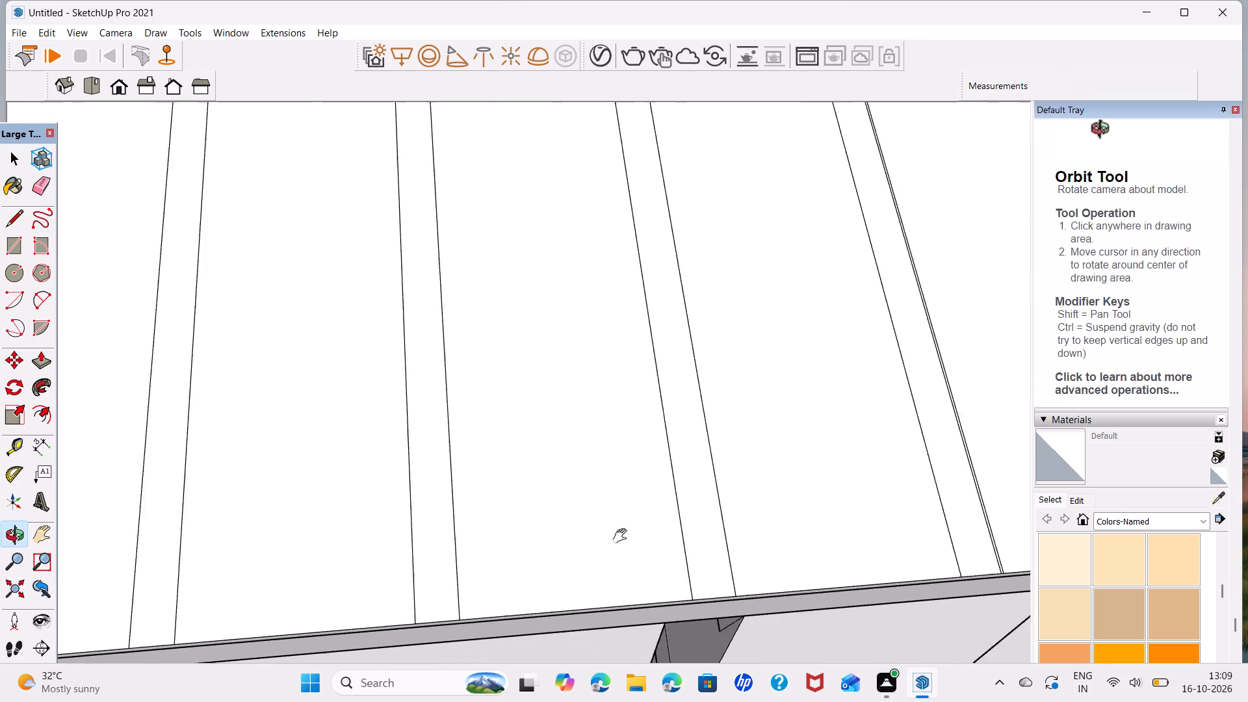
{"action": "middle_click_drag", "start_coordinate": [623, 536], "coordinate": [383, 585]}
{"action": "scroll", "coordinate": [694, 593], "scroll_direction": "up", "scroll_amount": 3}
{"action": "left_click", "coordinate": [708, 599]}
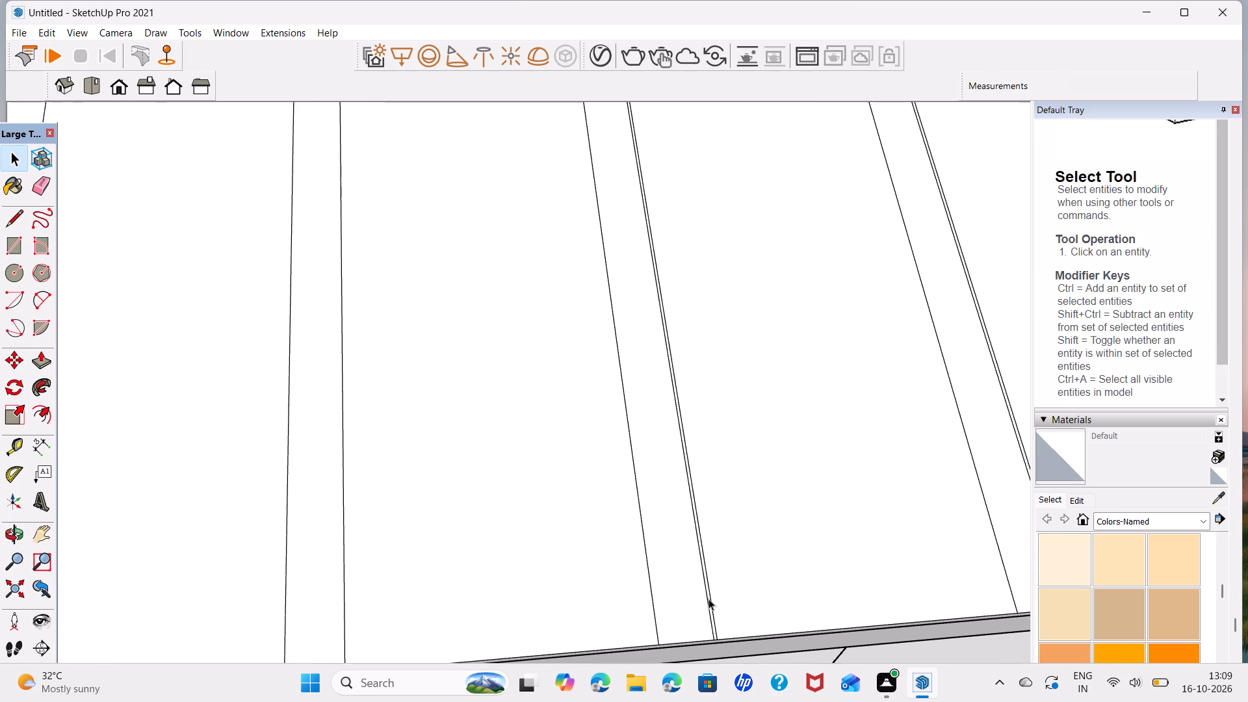
{"action": "key", "text": "Delete"}
{"action": "middle_click_drag", "start_coordinate": [844, 527], "coordinate": [302, 627]}
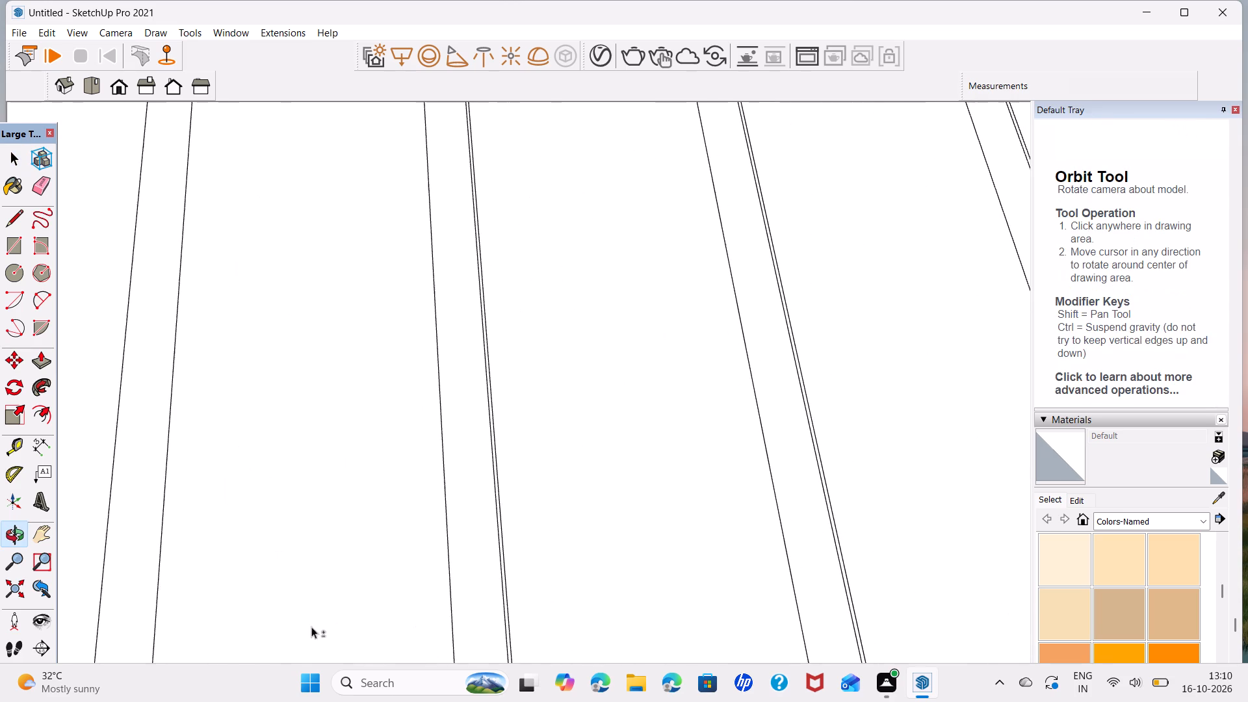
{"action": "left_click", "coordinate": [504, 622]}
{"action": "key", "text": "Delete"}
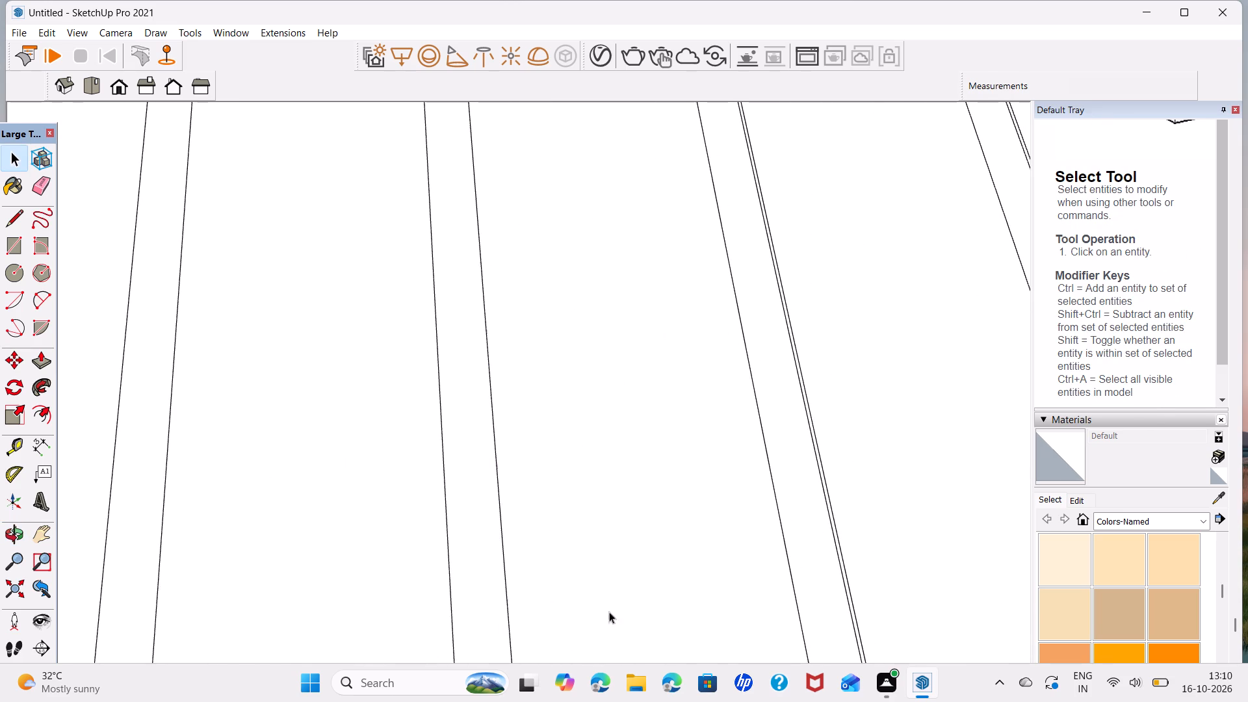
{"action": "left_click", "coordinate": [850, 612]}
{"action": "key", "text": "Delete"}
Delete the original sheet line beside the edge of each of the next two uncleaned 2" strips.
{"action": "middle_click_drag", "start_coordinate": [899, 548], "coordinate": [563, 533]}
{"action": "left_click", "coordinate": [853, 621]}
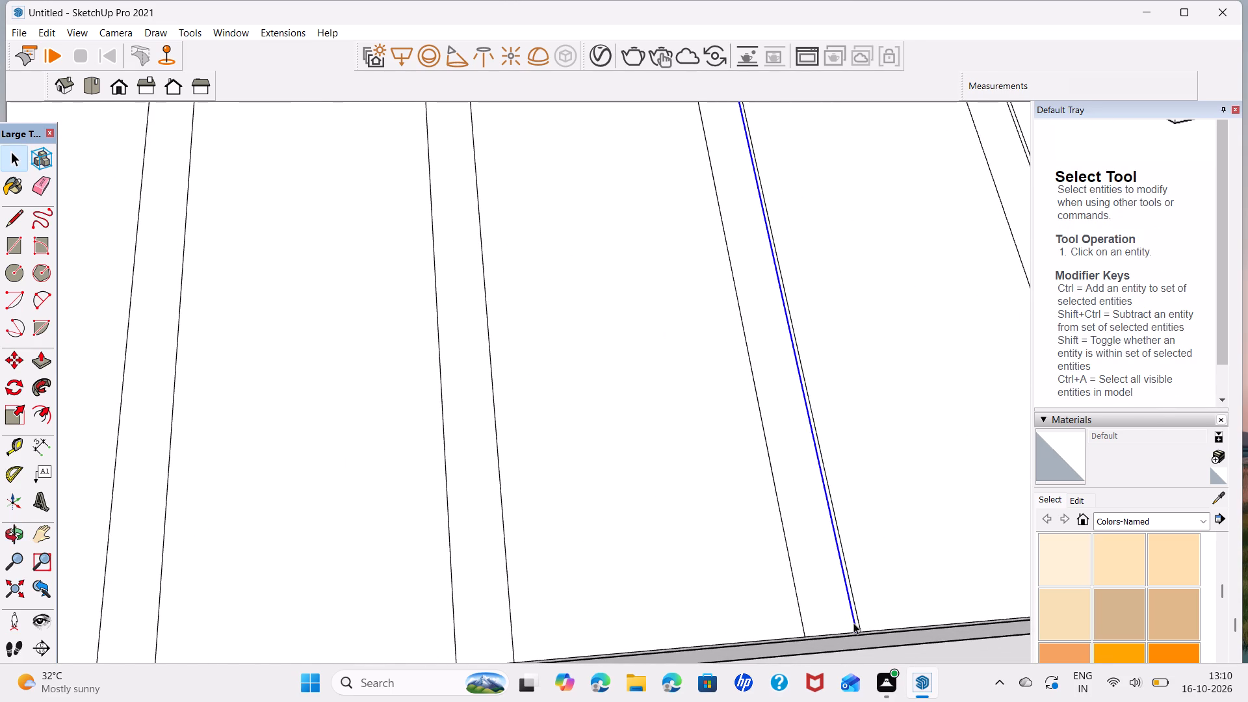
{"action": "key", "text": "Delete"}
{"action": "scroll", "coordinate": [879, 592], "scroll_direction": "down", "scroll_amount": 1}
{"action": "middle_click_drag", "start_coordinate": [879, 592], "coordinate": [530, 594], "text": "shift"}
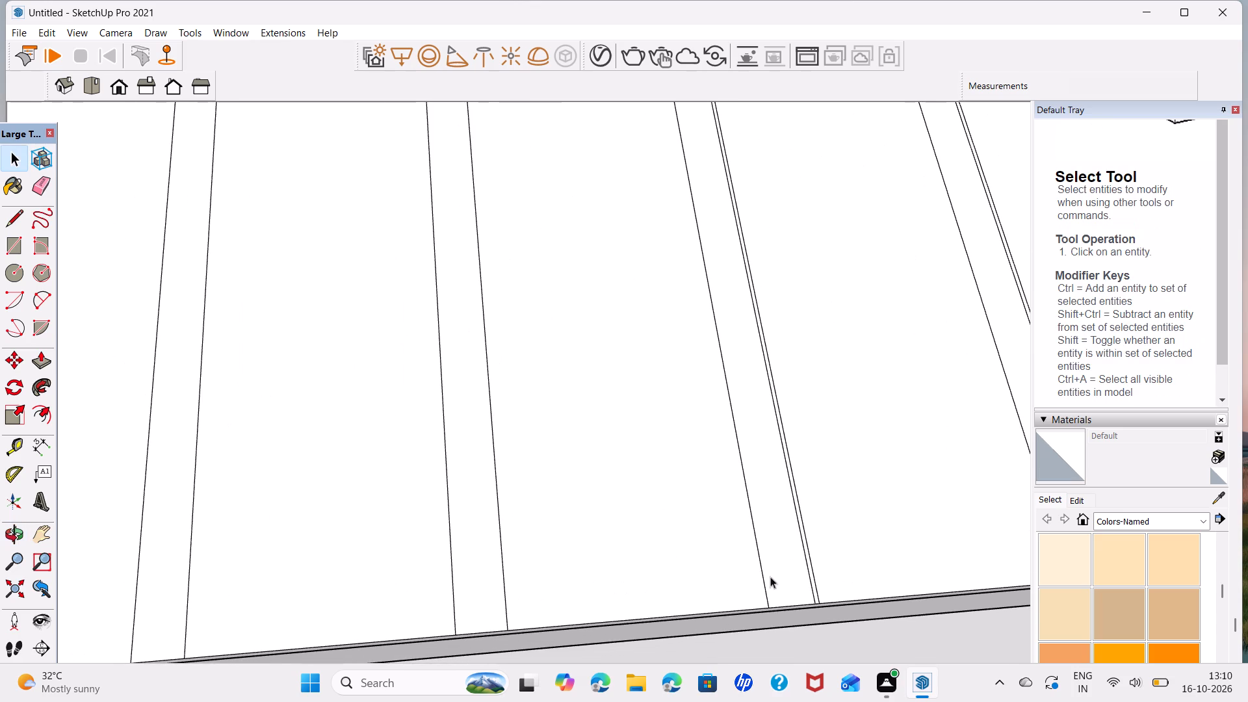
{"action": "left_click", "coordinate": [812, 591]}
{"action": "key", "text": "Delete"}
Clear the inner sheet line from the next two 2" strips, keeping each strip's outer edge.
{"action": "scroll", "coordinate": [835, 565], "scroll_direction": "down", "scroll_amount": 3}
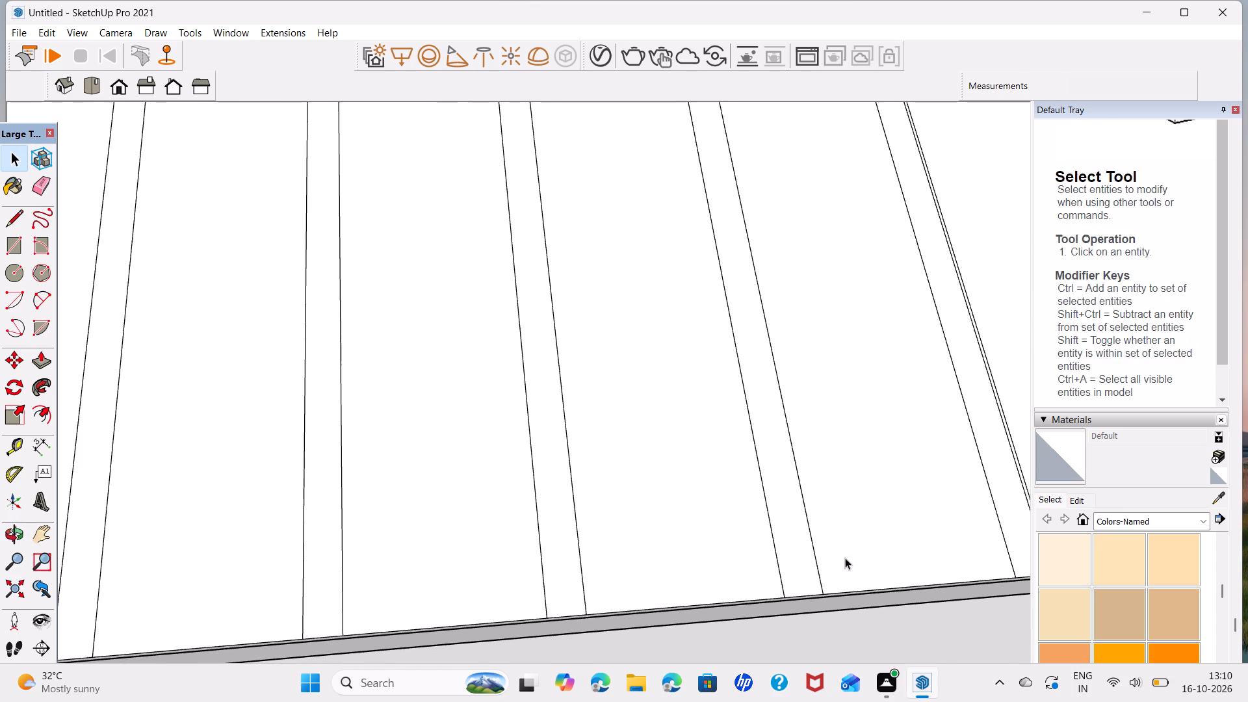
{"action": "middle_click_drag", "start_coordinate": [879, 537], "coordinate": [595, 568]}
{"action": "left_click", "coordinate": [760, 577]}
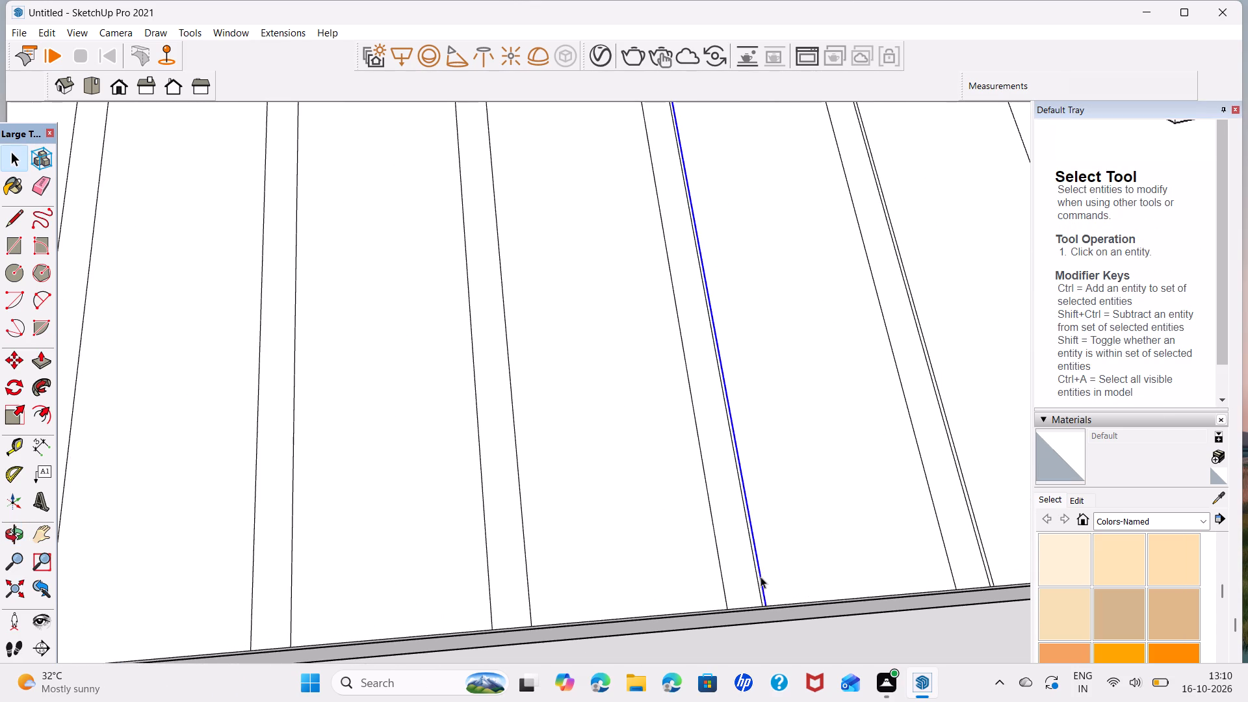
{"action": "left_click", "coordinate": [756, 575]}
{"action": "key", "text": "Delete"}
{"action": "left_click", "coordinate": [984, 562]}
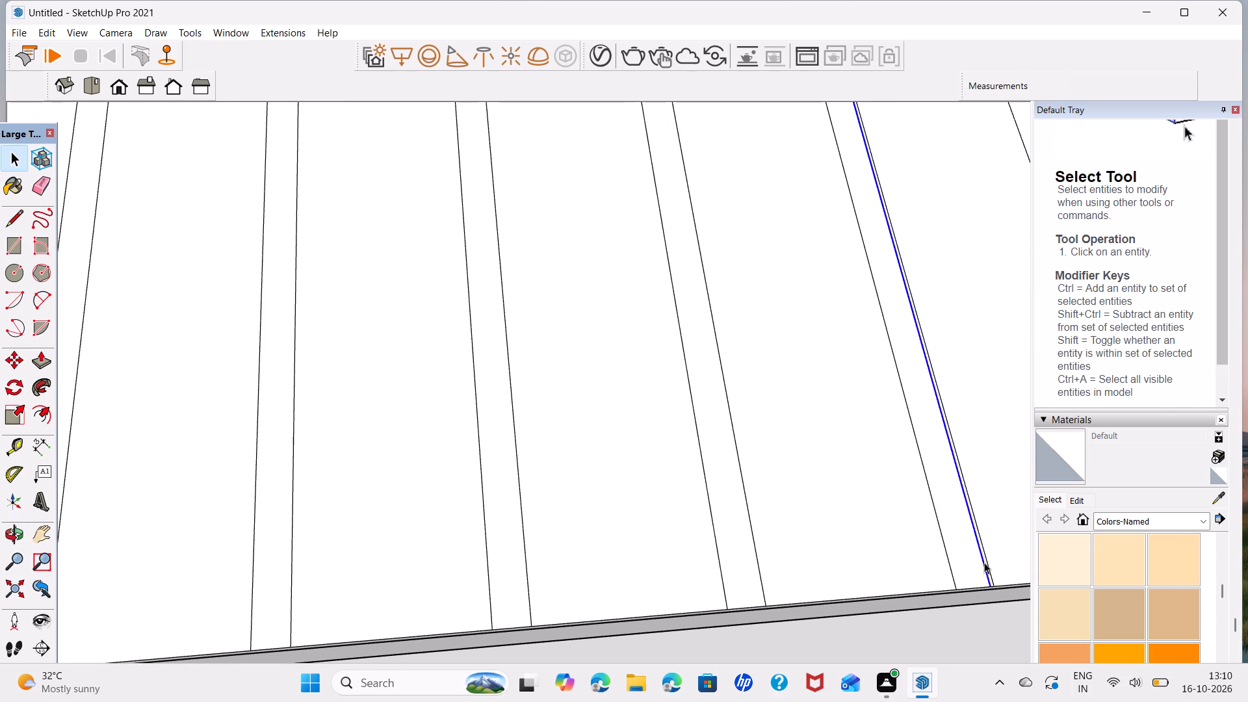
{"action": "key", "text": "Delete"}
Delete the inner sheet line from each of the next four uncleaned 2" strips along the slope.
{"action": "middle_click_drag", "start_coordinate": [885, 541], "coordinate": [452, 603]}
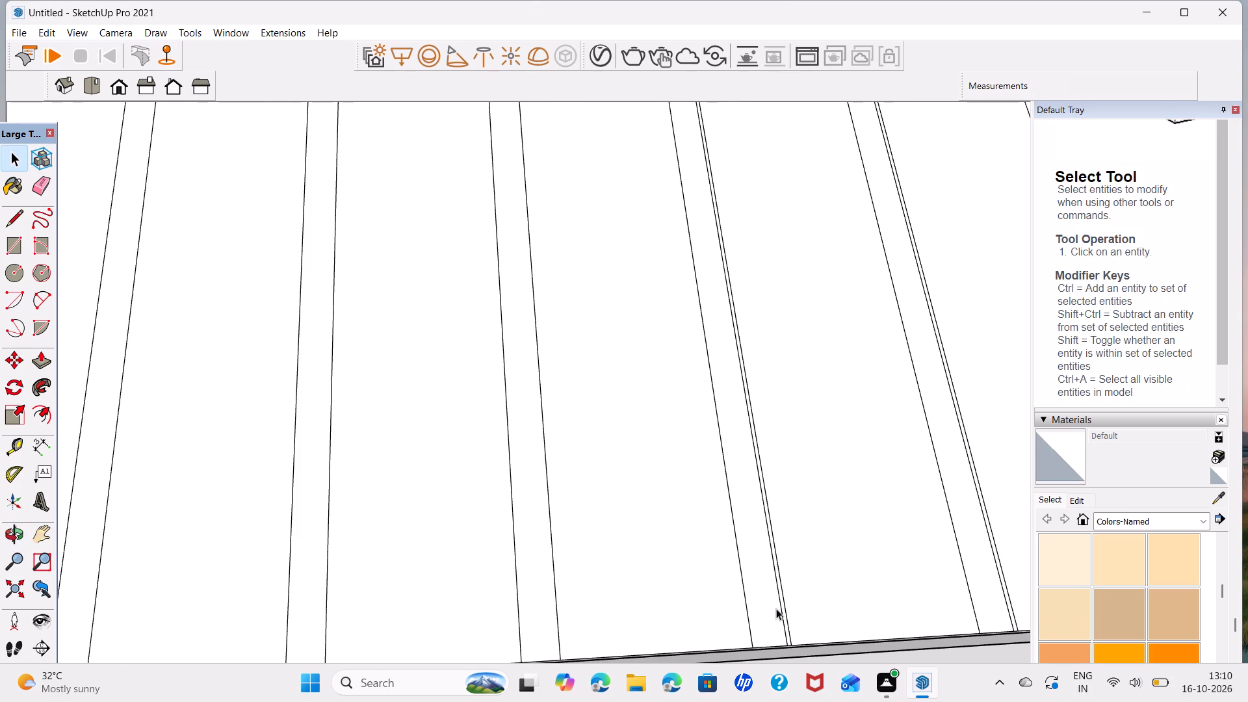
{"action": "left_click", "coordinate": [780, 610]}
{"action": "key", "text": "Delete"}
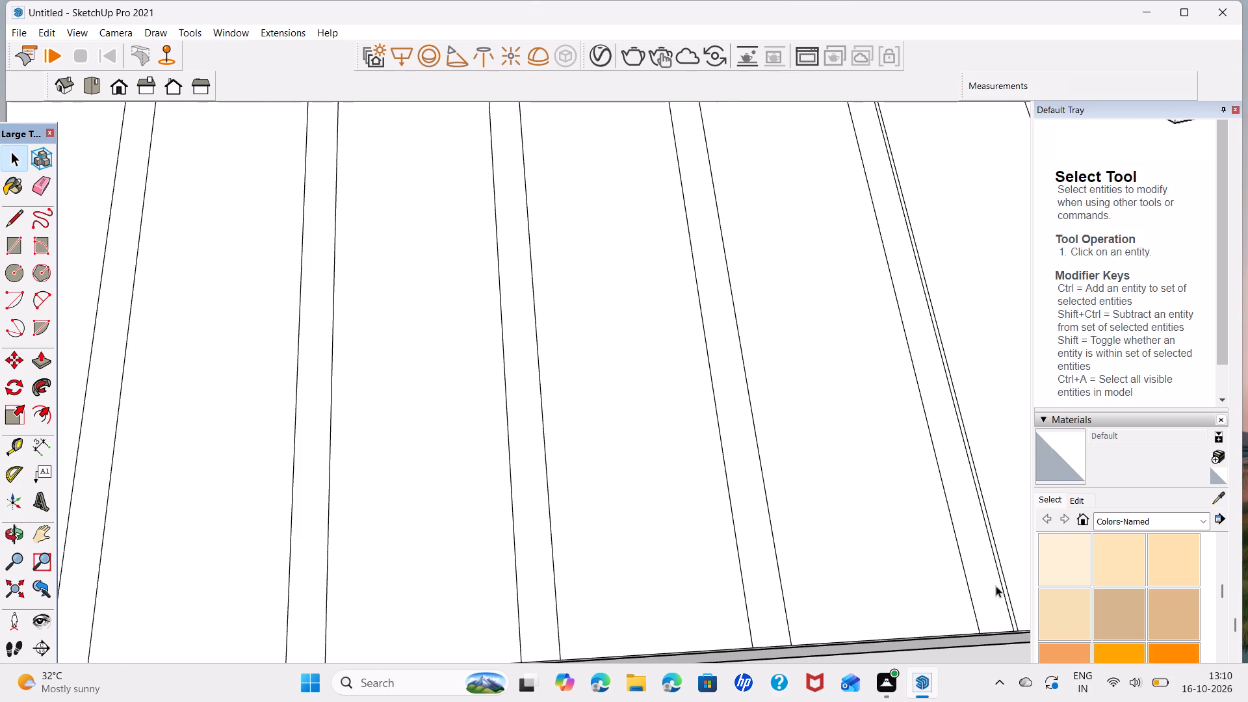
{"action": "left_click", "coordinate": [1004, 591]}
{"action": "key", "text": "Delete"}
{"action": "middle_click_drag", "start_coordinate": [893, 507], "coordinate": [517, 534]}
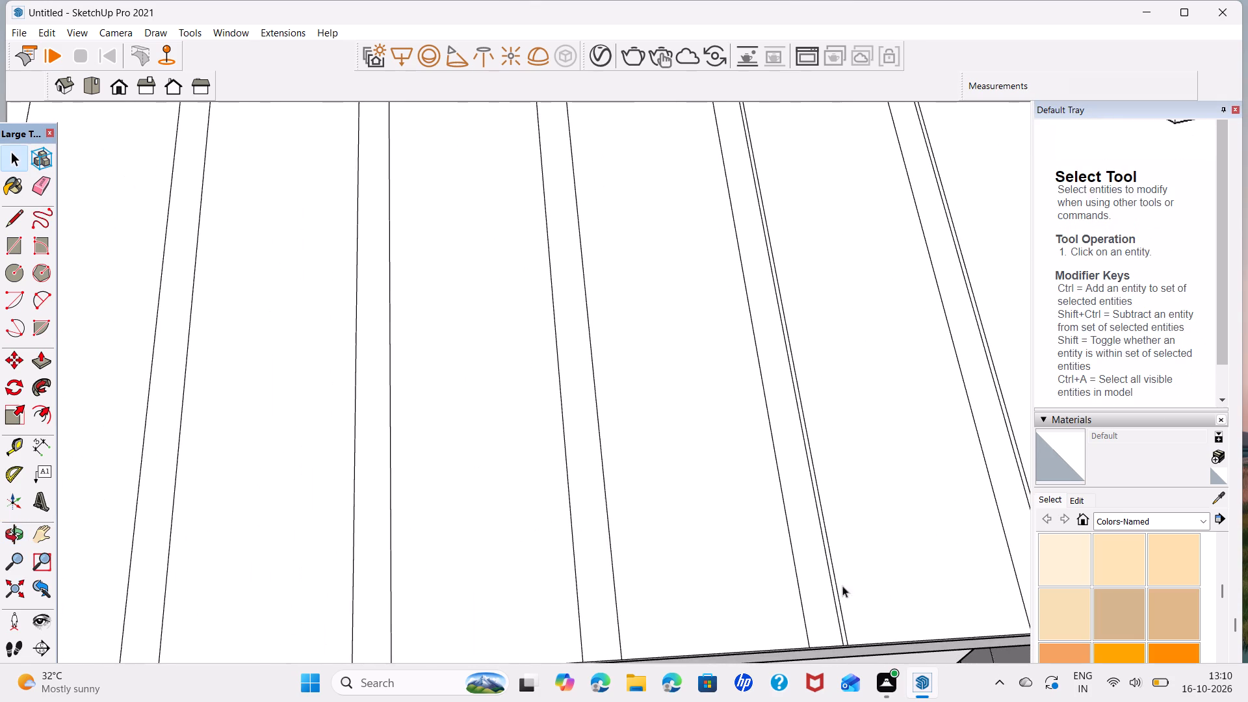
{"action": "left_click", "coordinate": [832, 588]}
{"action": "key", "text": "Delete"}
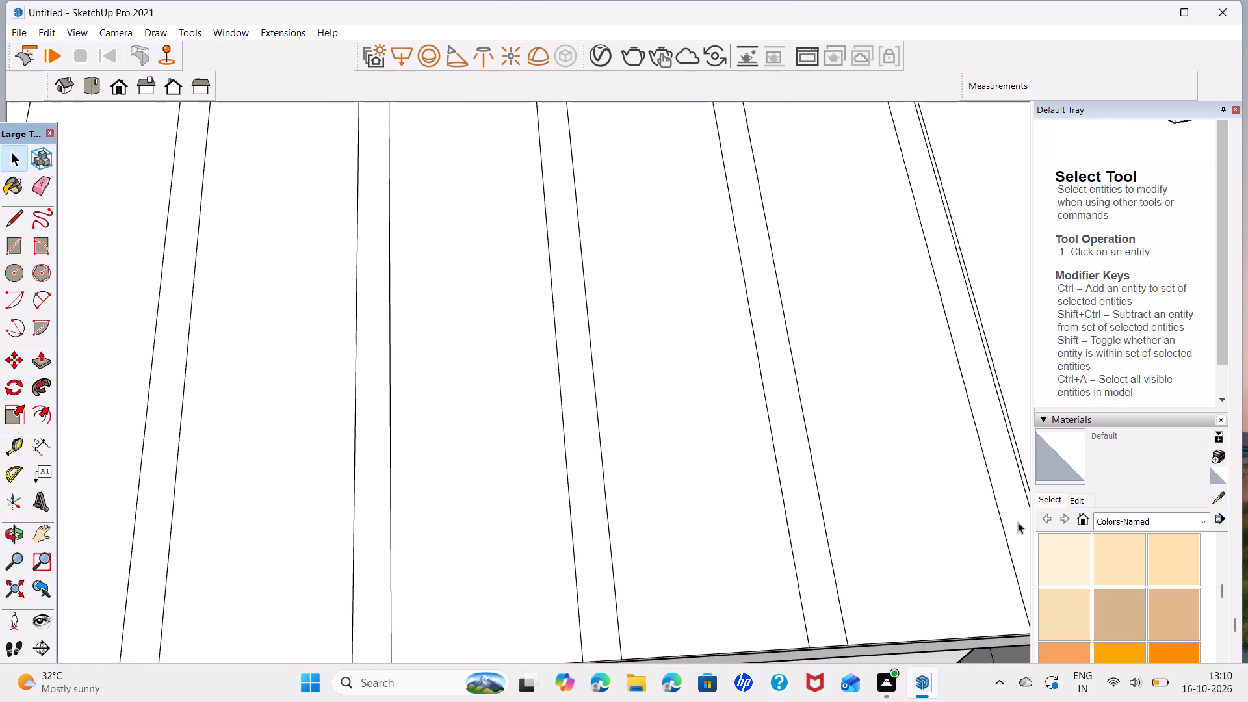
{"action": "left_click", "coordinate": [1020, 474]}
{"action": "key", "text": "Delete"}
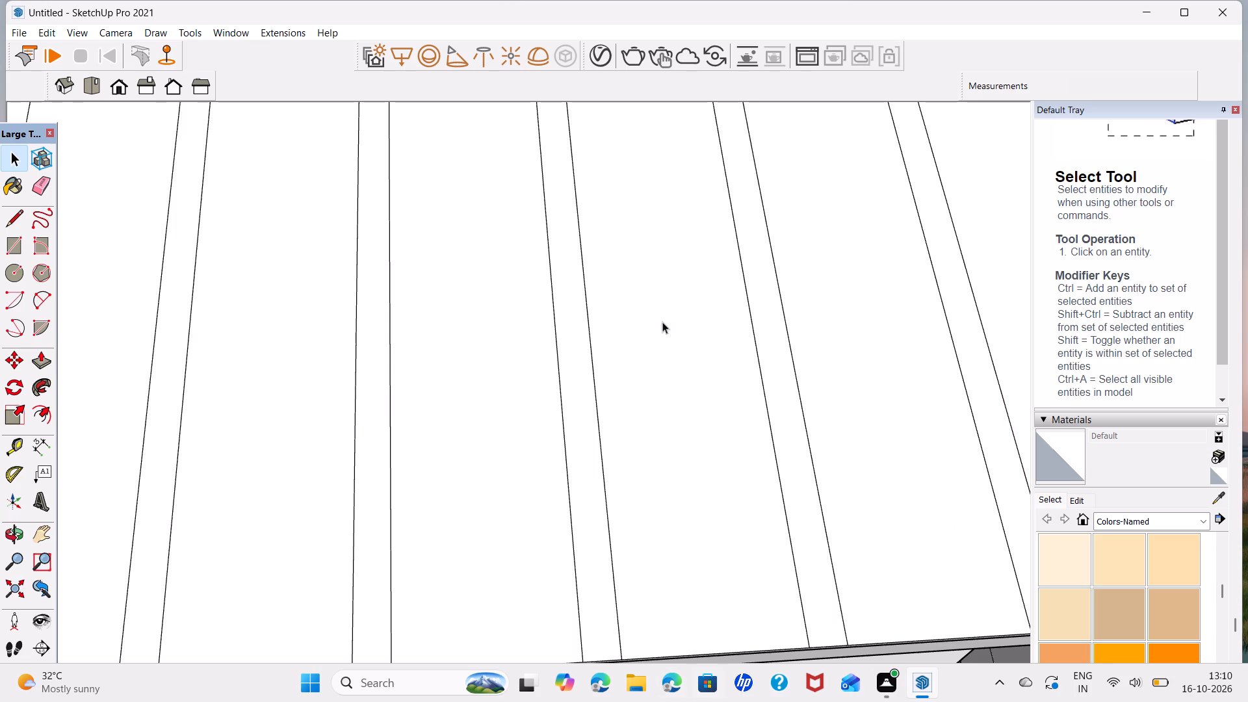
Remove the original sheet line from the following two 2" strips, leaving the strip faces in place.
{"action": "scroll", "coordinate": [726, 340], "scroll_direction": "down", "scroll_amount": 2}
{"action": "middle_click_drag", "start_coordinate": [788, 374], "coordinate": [274, 359]}
{"action": "scroll", "coordinate": [617, 454], "scroll_direction": "up", "scroll_amount": 3}
{"action": "left_click", "coordinate": [608, 445]}
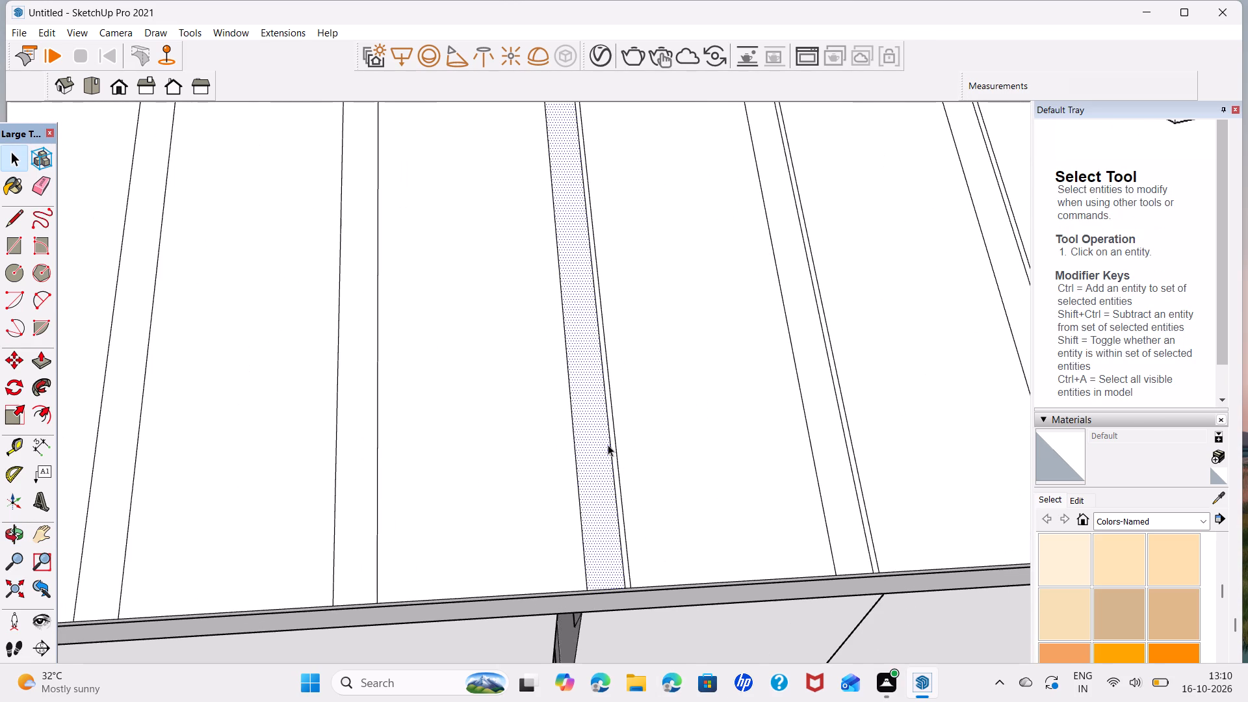
{"action": "left_click", "coordinate": [612, 445]}
{"action": "key", "text": "Delete"}
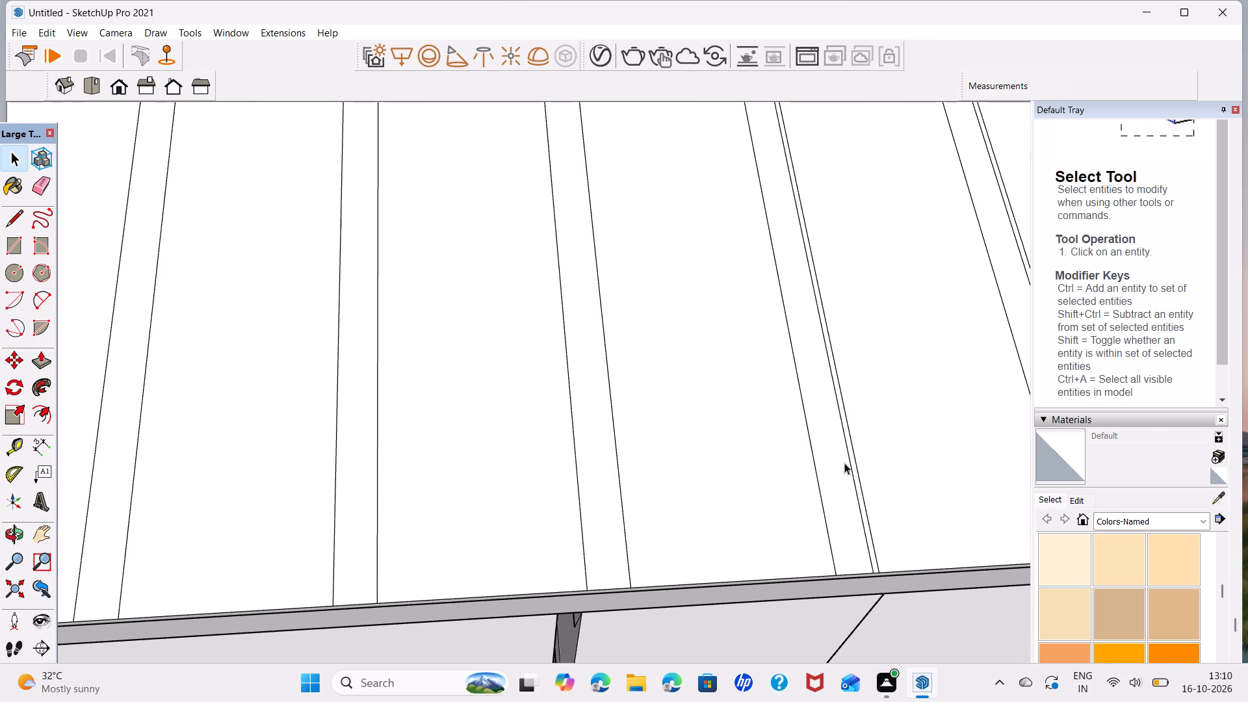
{"action": "left_click", "coordinate": [855, 472]}
{"action": "key", "text": "Delete"}
Clear the sheet line running inside each of the next two 2" strips toward the uncleaned end.
{"action": "middle_click_drag", "start_coordinate": [939, 409], "coordinate": [500, 375]}
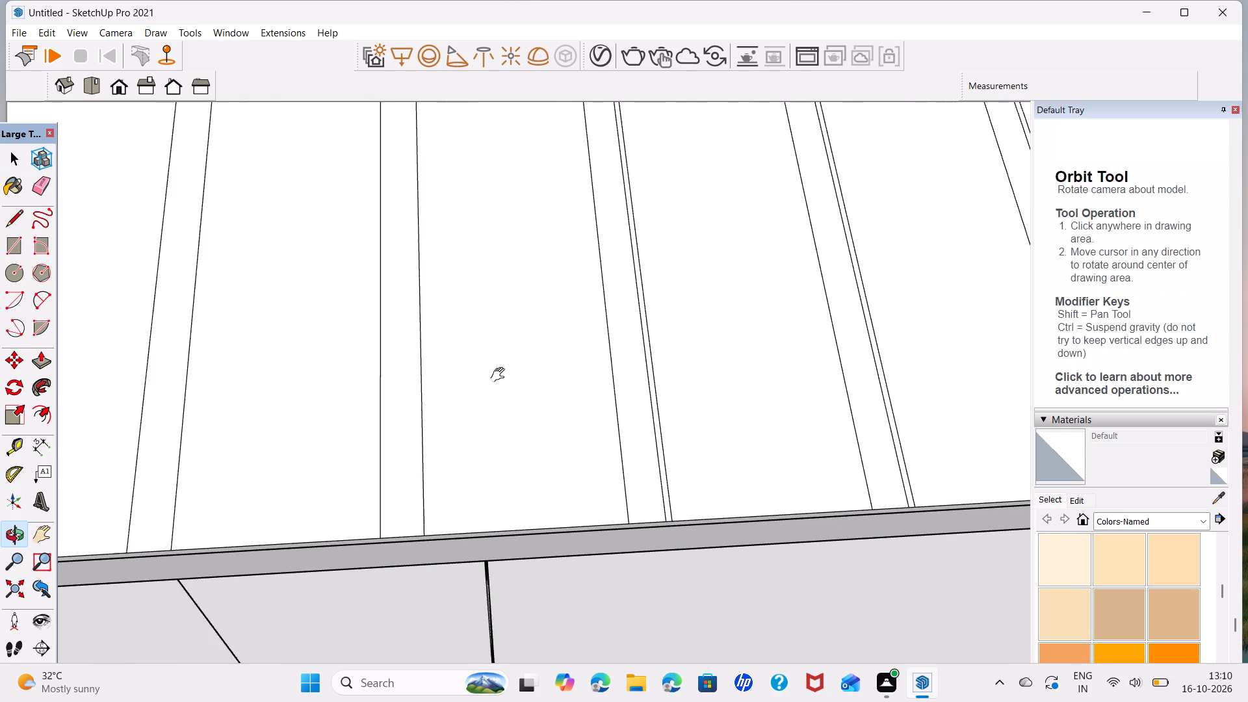
{"action": "middle_click_drag", "start_coordinate": [500, 375], "coordinate": [486, 375]}
{"action": "left_click", "coordinate": [628, 471]}
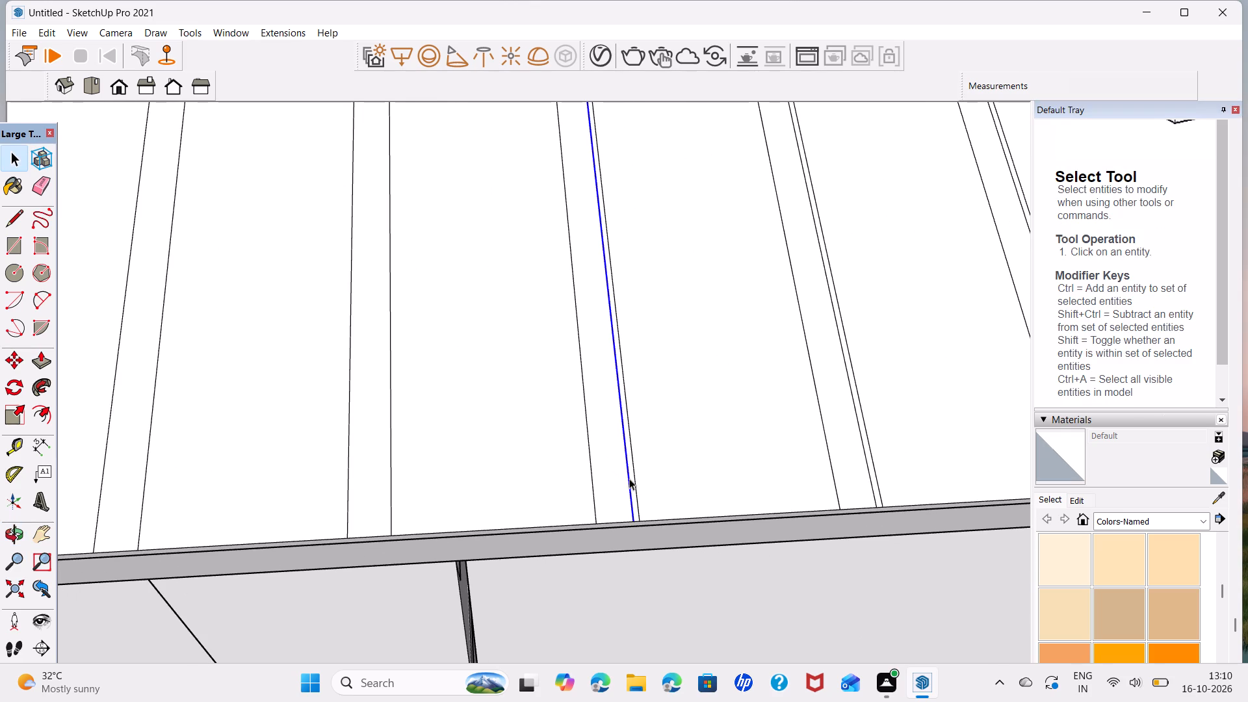
{"action": "key", "text": "Delete"}
{"action": "left_click", "coordinate": [868, 472]}
{"action": "key", "text": "Delete"}
Delete the original sheet line inside each of the next three uncleaned 2" strips on the slope.
{"action": "middle_click_drag", "start_coordinate": [865, 445], "coordinate": [483, 425]}
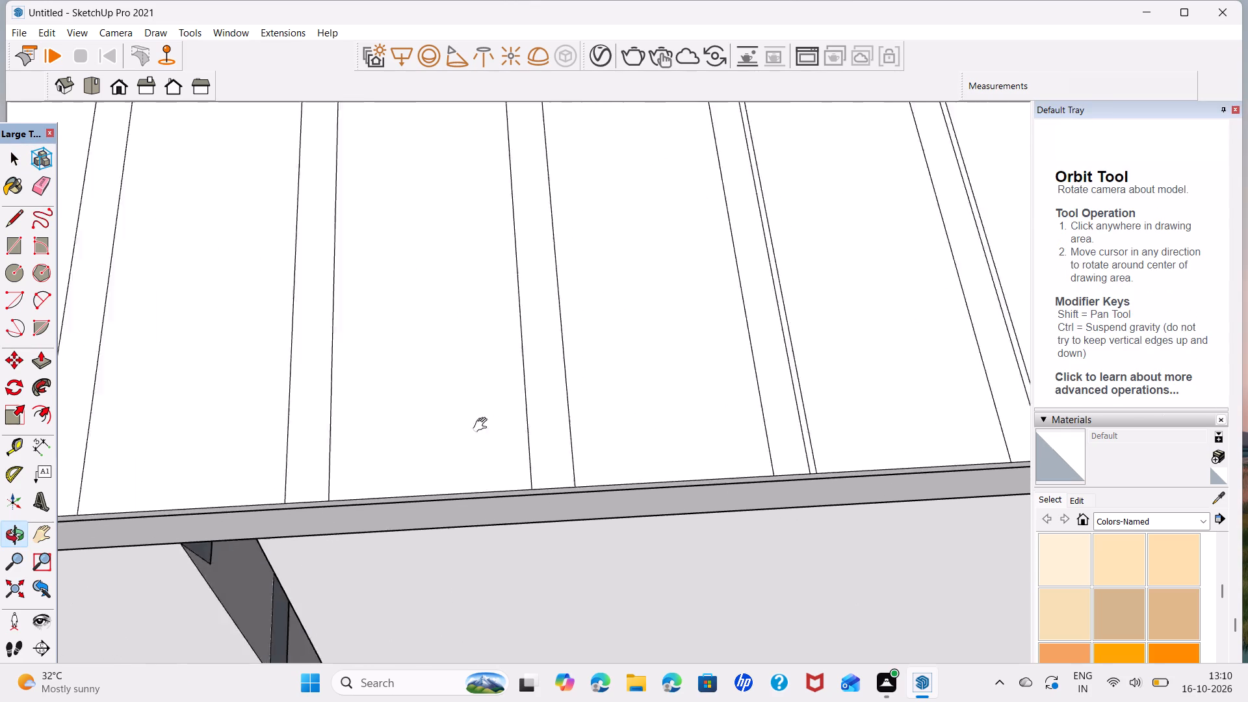
{"action": "middle_click_drag", "start_coordinate": [483, 425], "coordinate": [242, 473]}
{"action": "left_click", "coordinate": [477, 502]}
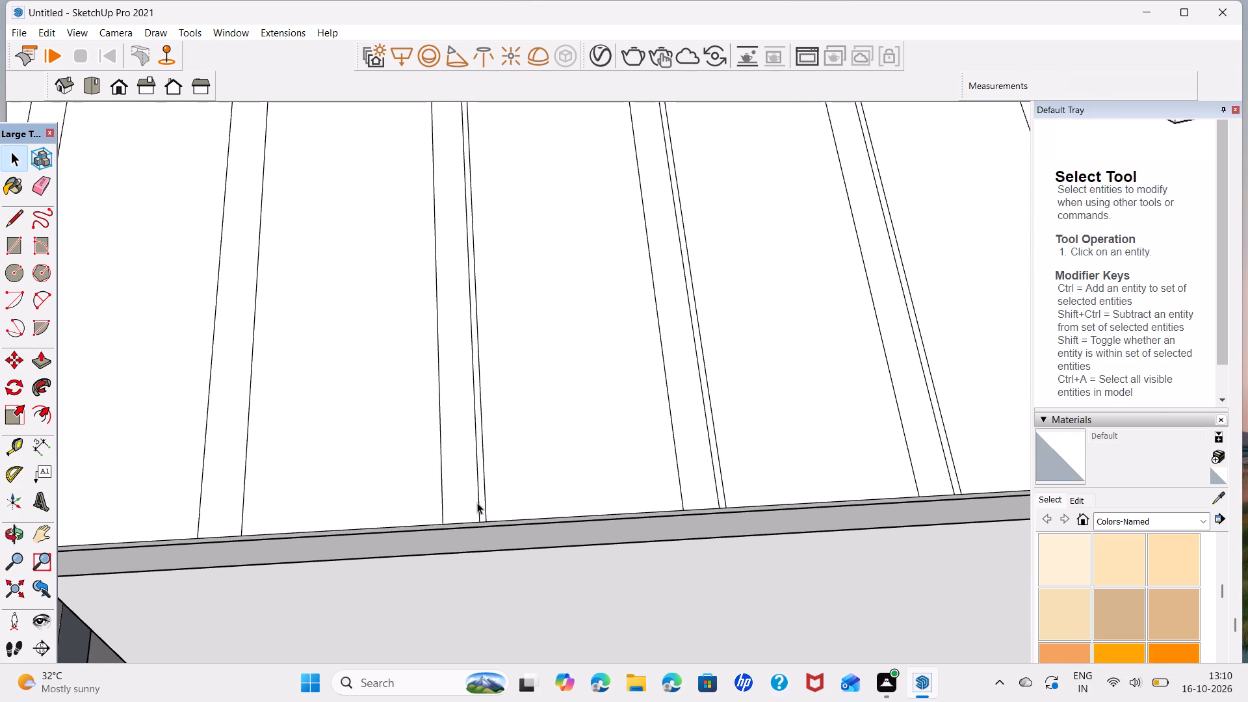
{"action": "key", "text": "Delete"}
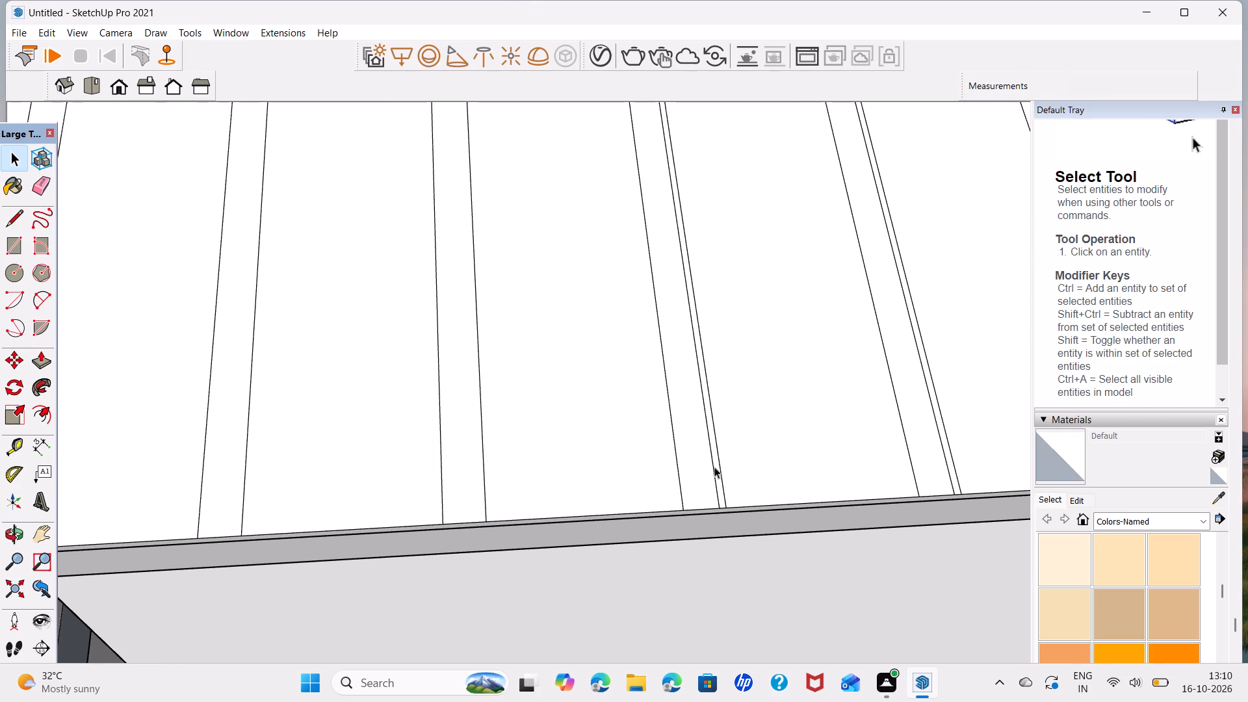
{"action": "left_click", "coordinate": [714, 467]}
{"action": "key", "text": "Delete"}
{"action": "left_click", "coordinate": [946, 456]}
{"action": "key", "text": "Delete"}
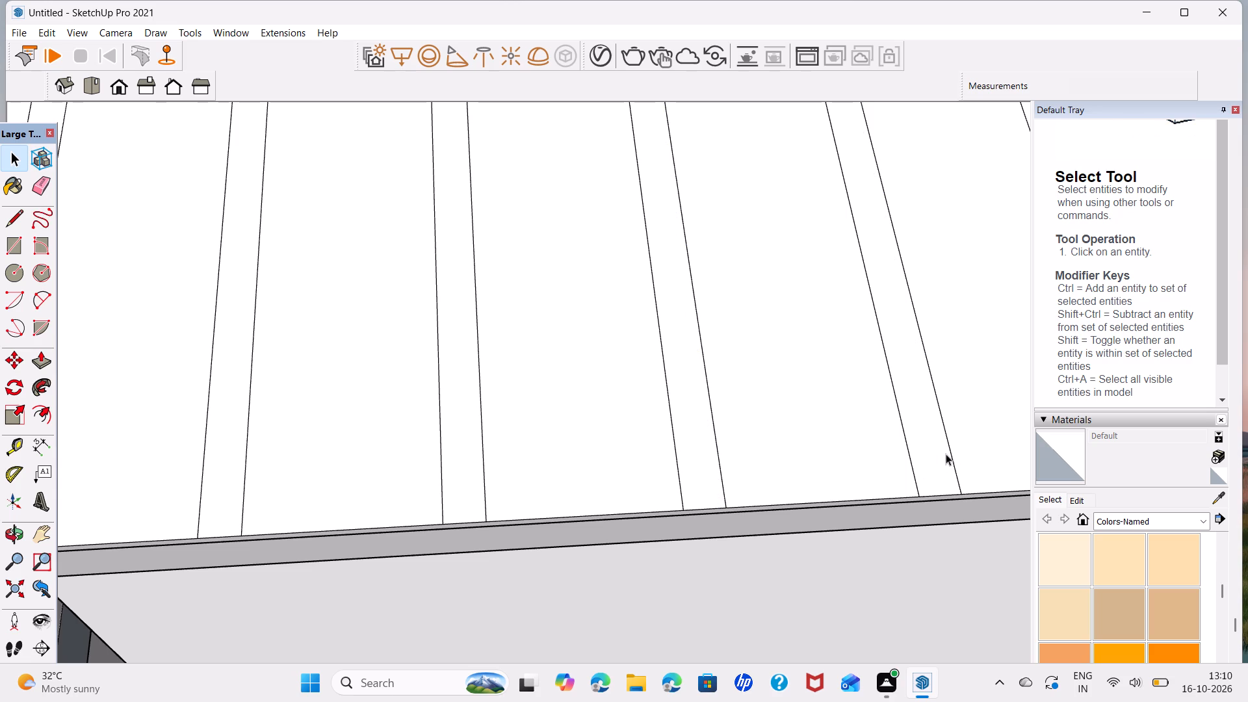
Remove the inner sheet line beside the edge of each of the next two 2" strips.
{"action": "middle_click_drag", "start_coordinate": [946, 454], "coordinate": [393, 551]}
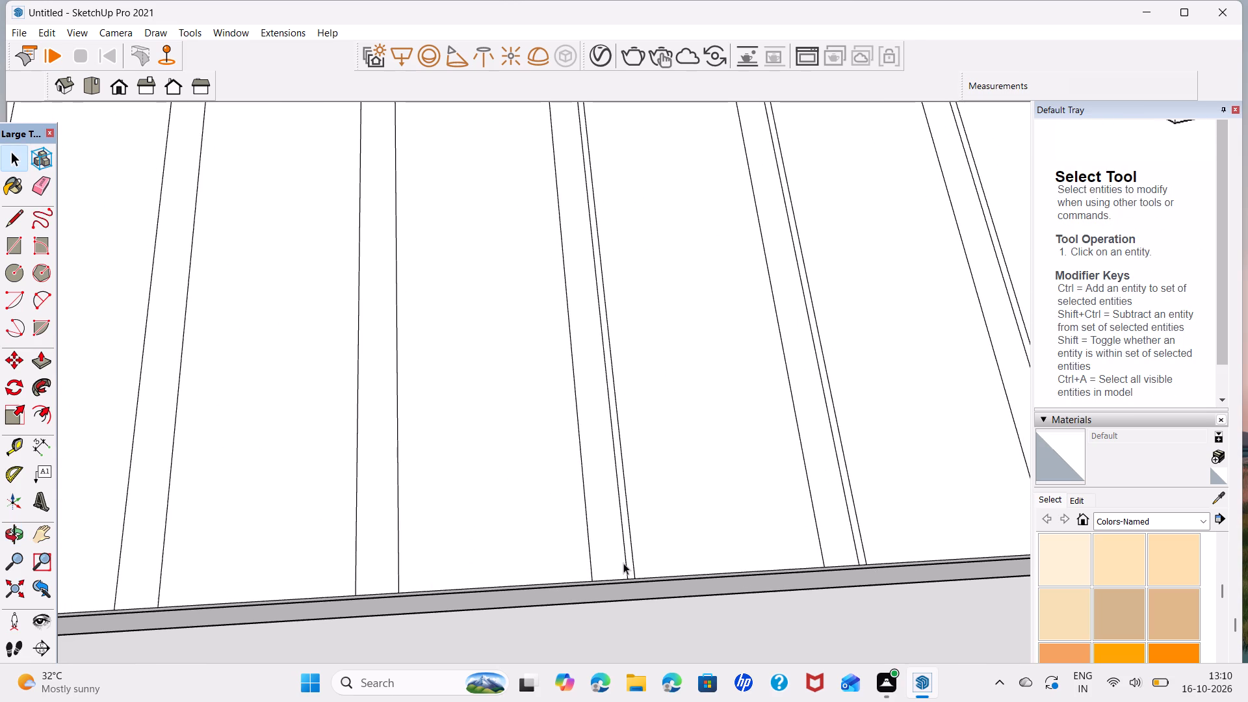
{"action": "left_click", "coordinate": [623, 563]}
{"action": "left_click", "coordinate": [627, 562]}
{"action": "key", "text": "Delete"}
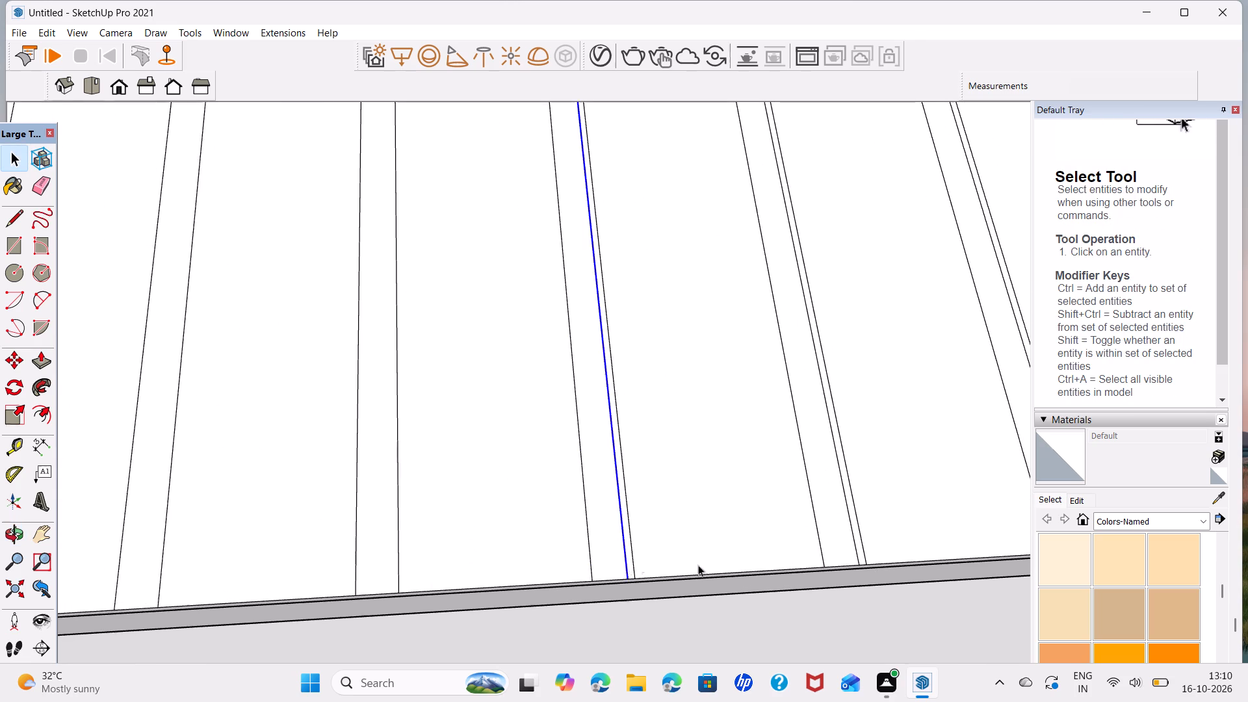
{"action": "left_click", "coordinate": [848, 512]}
{"action": "key", "text": "Delete"}
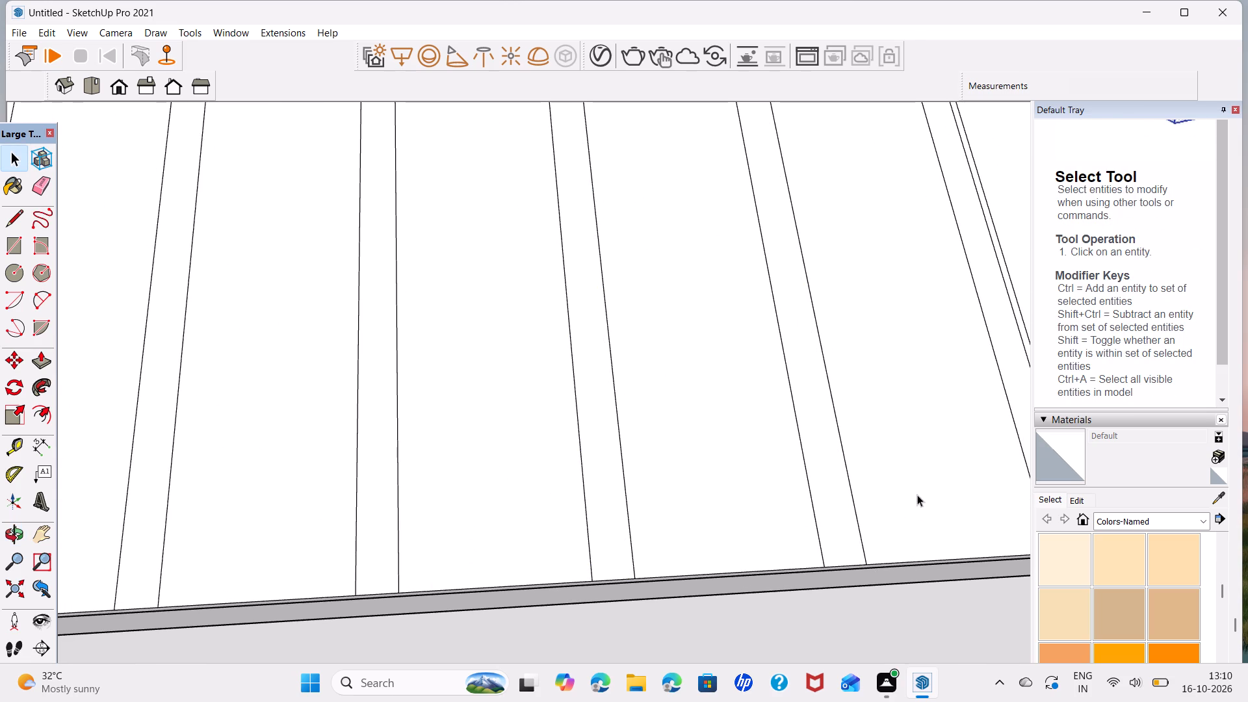
Clear the original sheet line out of the next two uncleaned 2" strips along the slope.
{"action": "middle_click_drag", "start_coordinate": [917, 495], "coordinate": [322, 522]}
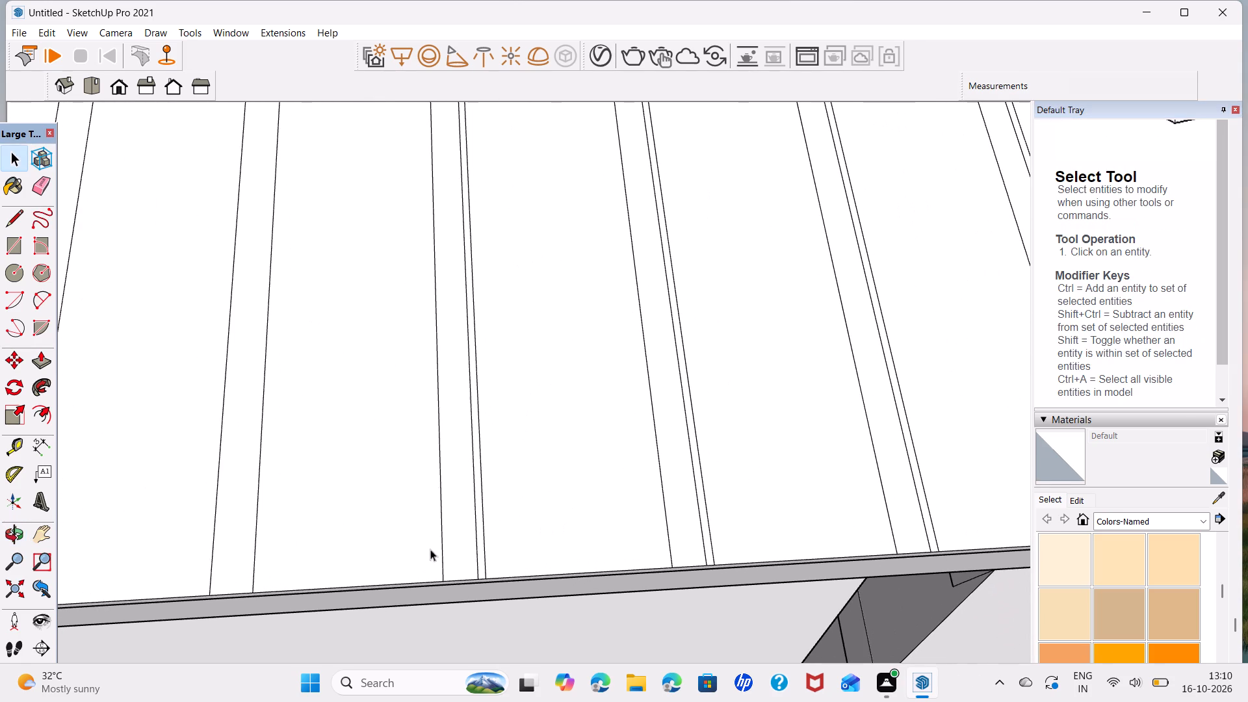
{"action": "left_click", "coordinate": [476, 547]}
{"action": "key", "text": "Delete"}
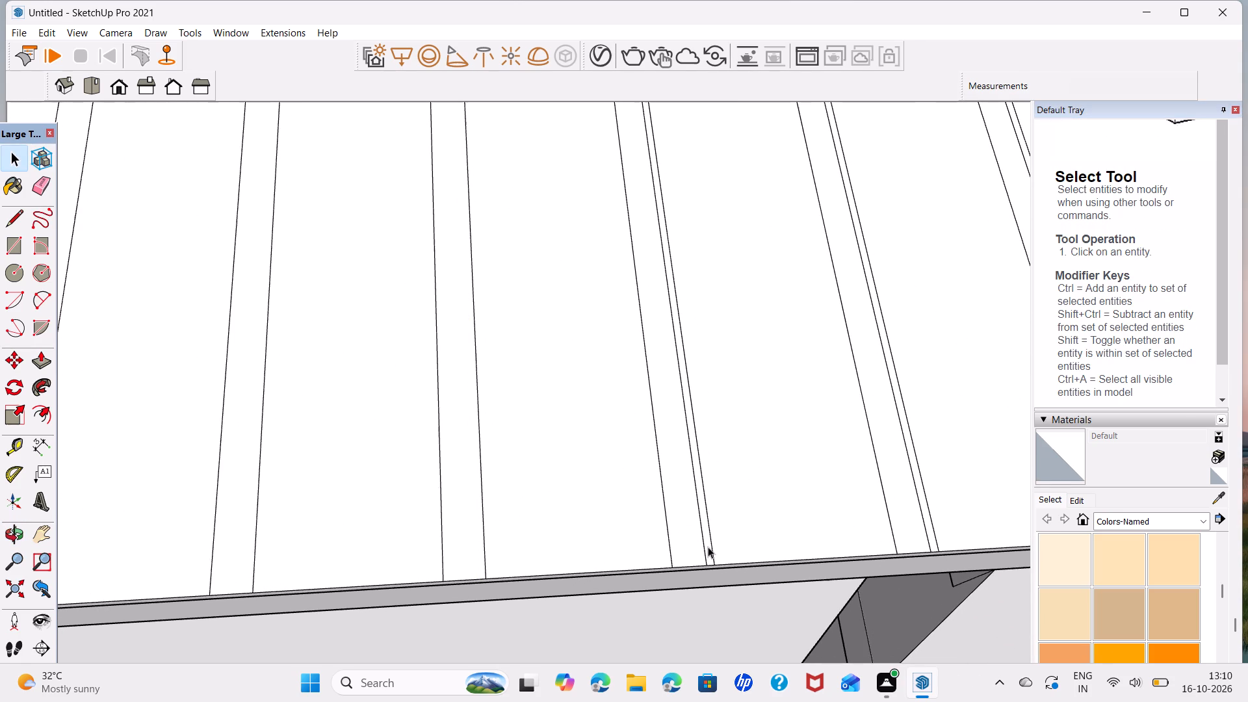
{"action": "left_click", "coordinate": [708, 547]}
{"action": "left_click", "coordinate": [704, 545]}
{"action": "key", "text": "Delete"}
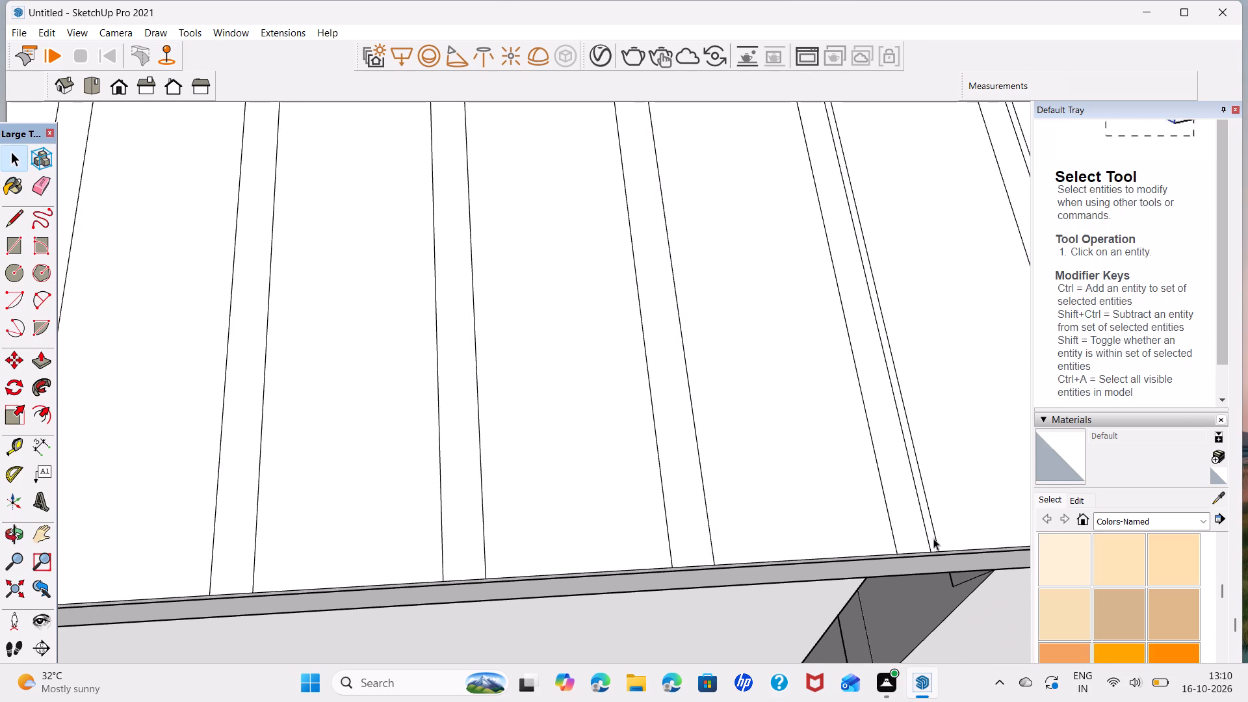
Delete the original sheet line inside each of the next four uncleaned 2" strips on the roof slope.
{"action": "left_click", "coordinate": [926, 536]}
{"action": "key", "text": "Delete"}
{"action": "left_click", "coordinate": [51, 187]}
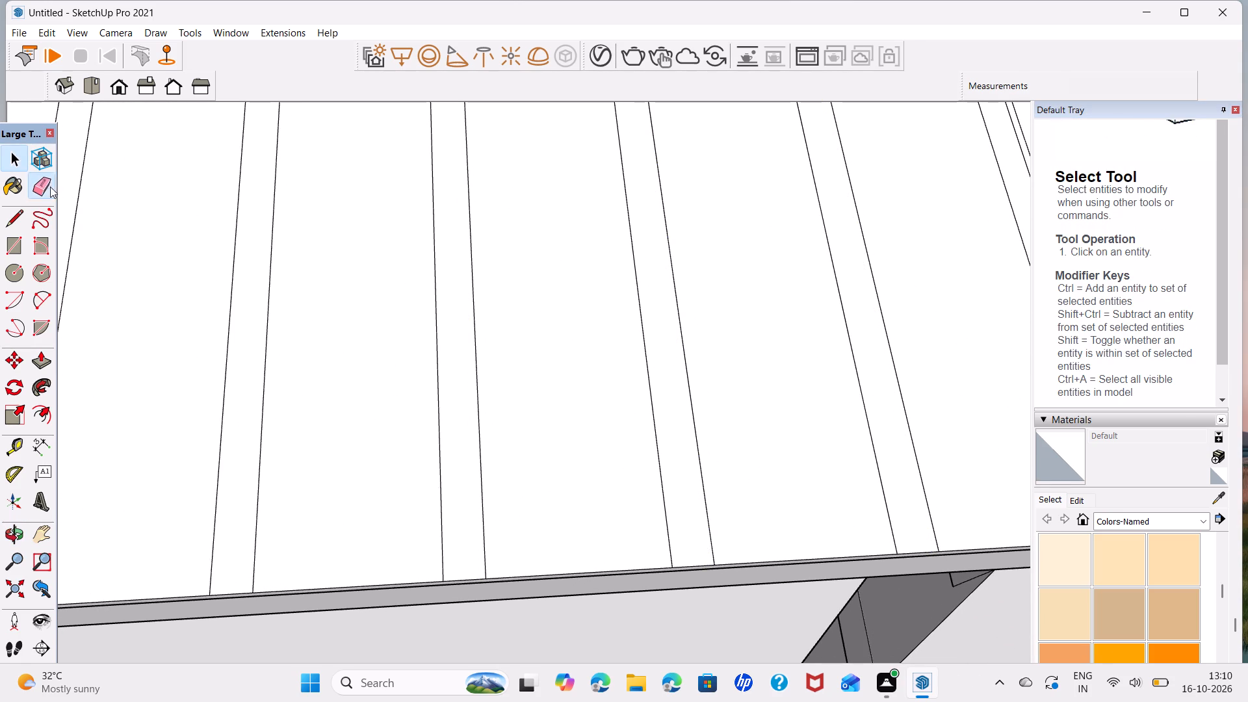
{"action": "middle_click_drag", "start_coordinate": [784, 372], "coordinate": [605, 380], "text": "shift"}
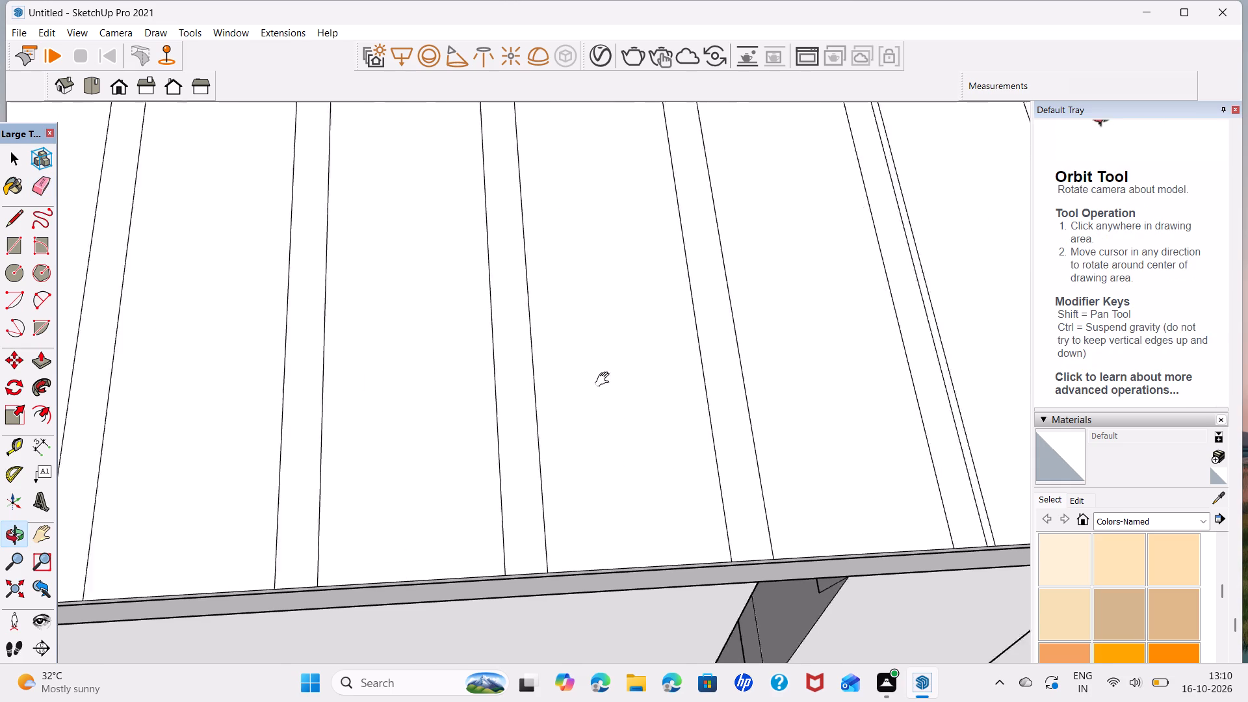
{"action": "middle_click_drag", "start_coordinate": [605, 380], "coordinate": [171, 387], "text": "shift"}
{"action": "left_click", "coordinate": [489, 497]}
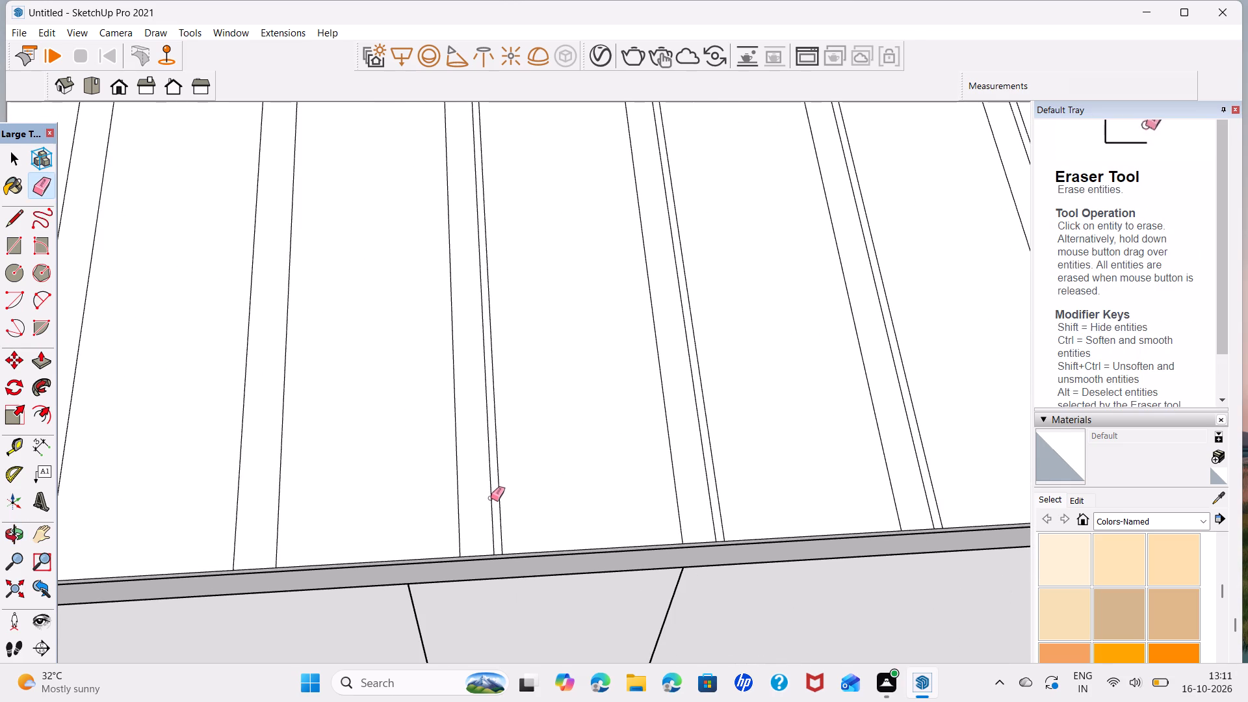
{"action": "left_click", "coordinate": [491, 501]}
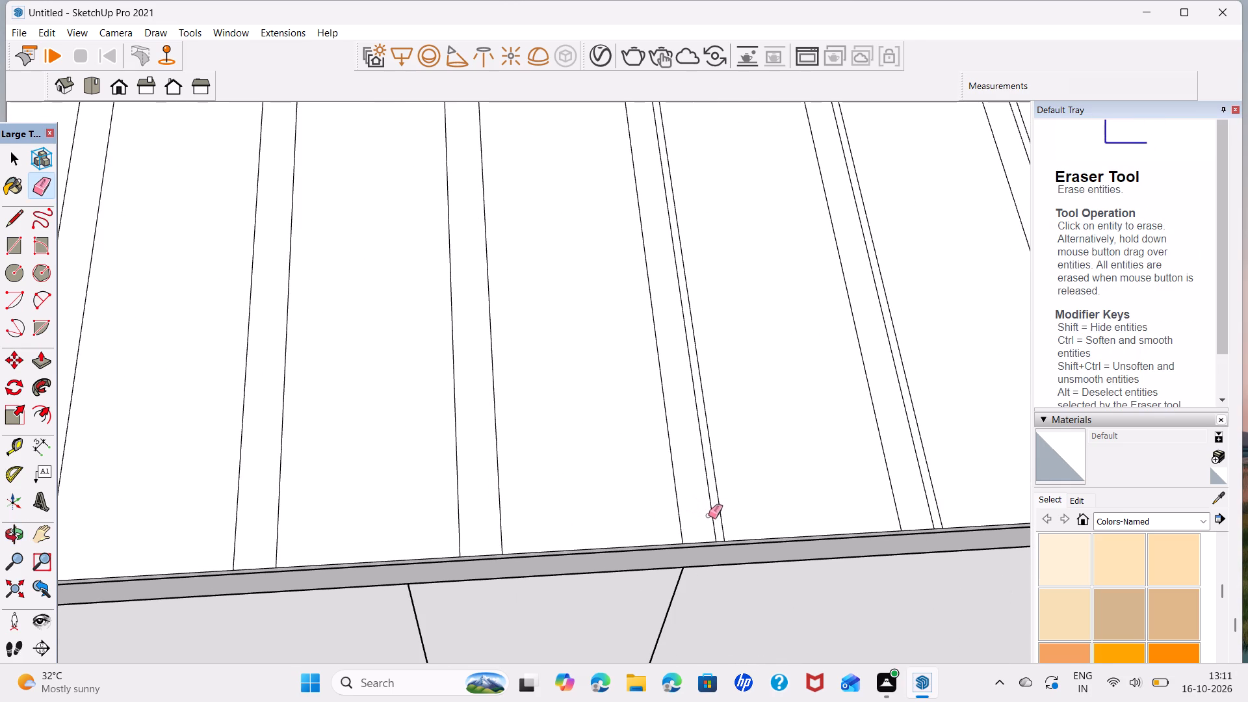
{"action": "left_click", "coordinate": [711, 518]}
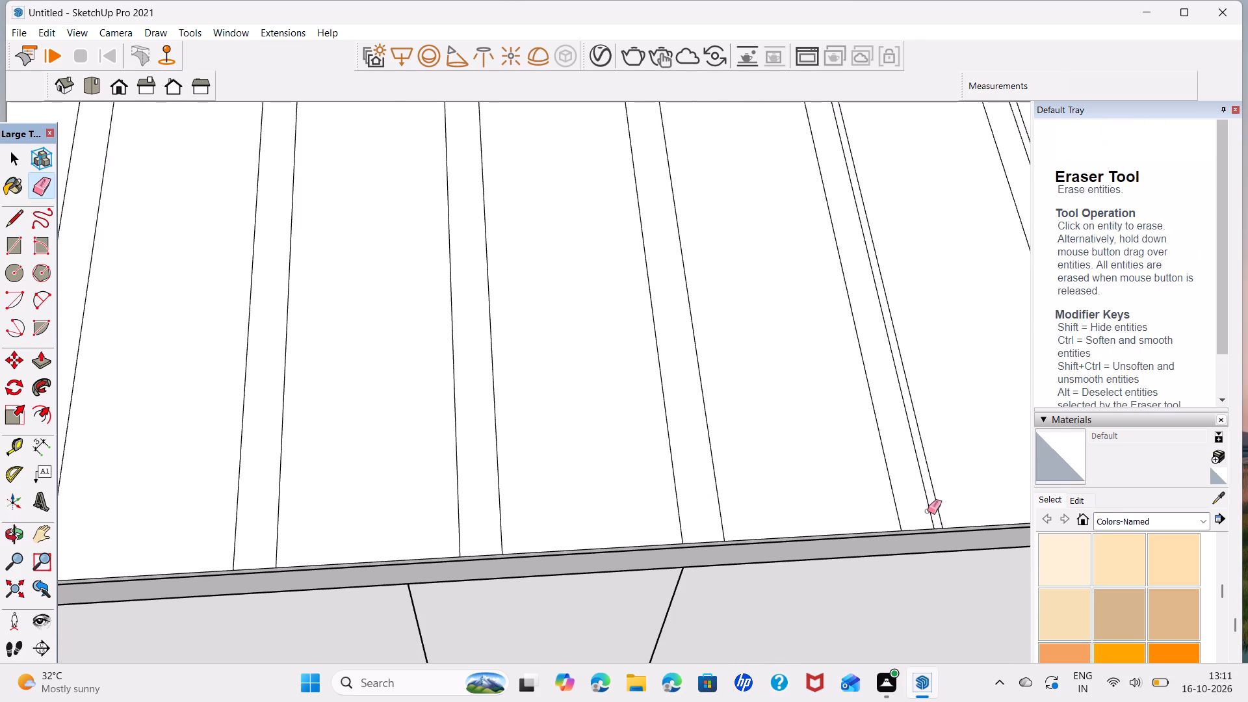
{"action": "left_click", "coordinate": [929, 511]}
Erase the sheet line left inside each of the following four 2" strips along the slope.
{"action": "middle_click_drag", "start_coordinate": [929, 510], "coordinate": [431, 519], "text": "shift"}
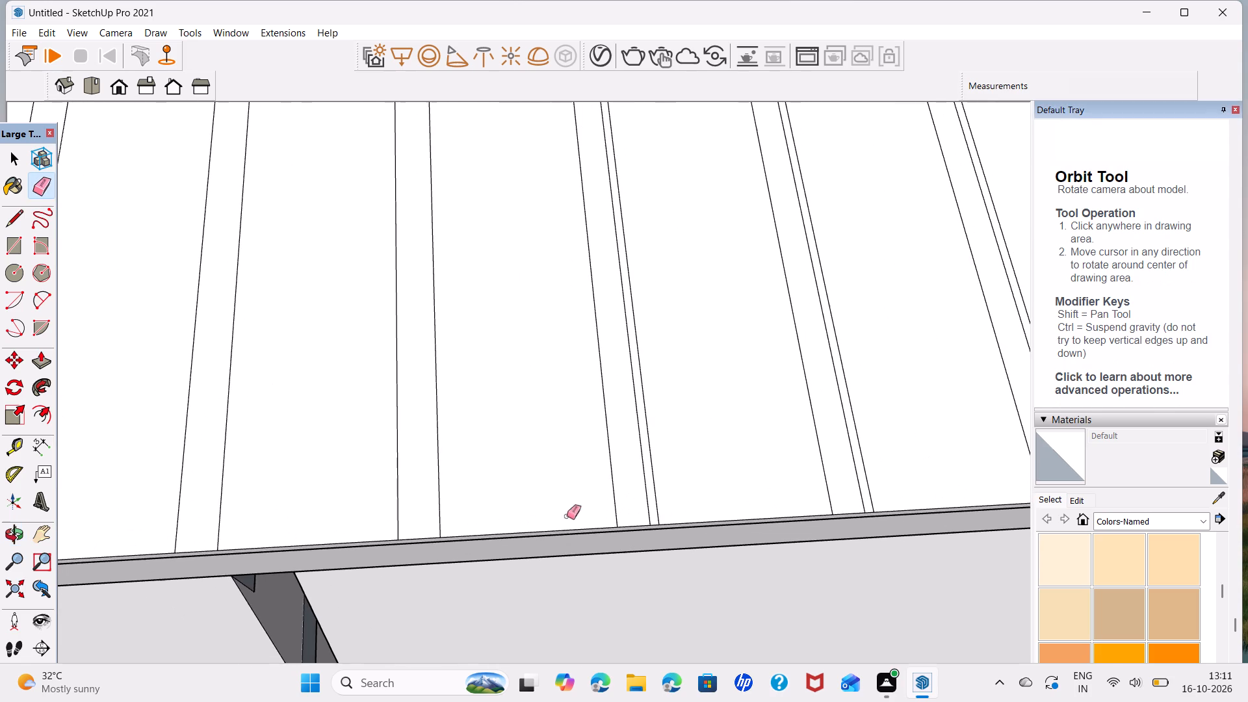
{"action": "left_click", "coordinate": [645, 499]}
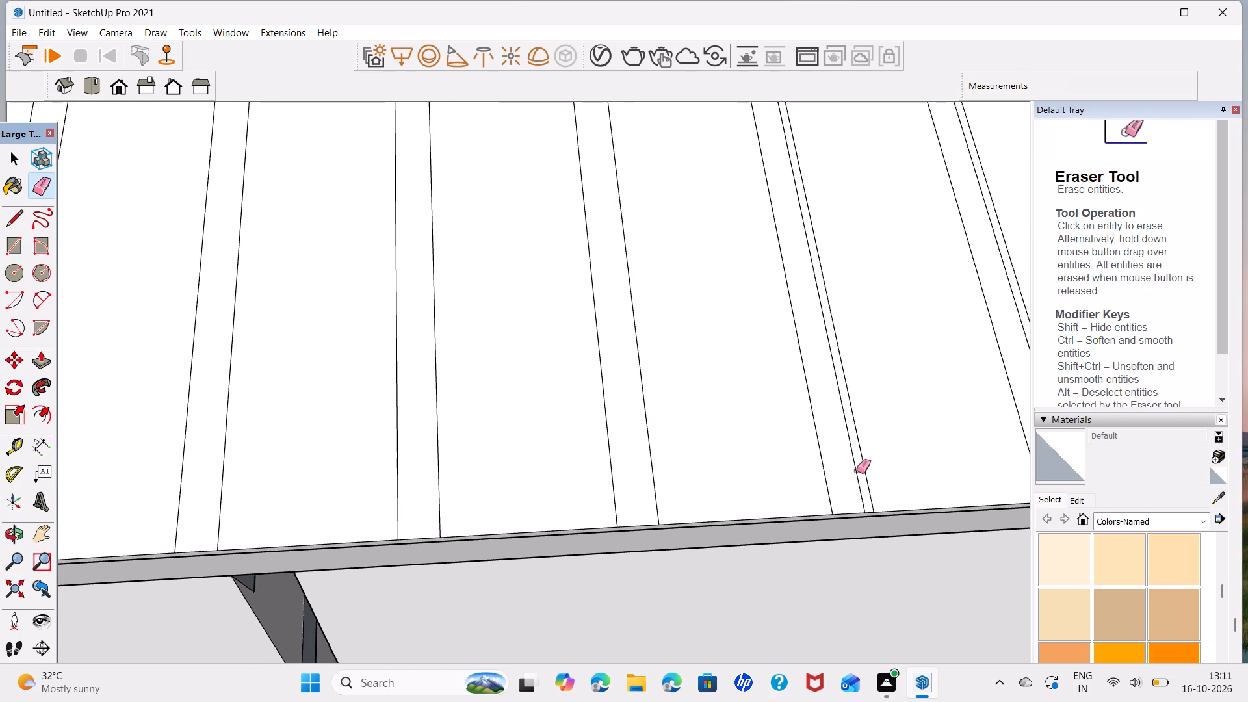
{"action": "left_click", "coordinate": [857, 471]}
{"action": "middle_click_drag", "start_coordinate": [857, 471], "coordinate": [499, 515], "text": "shift"}
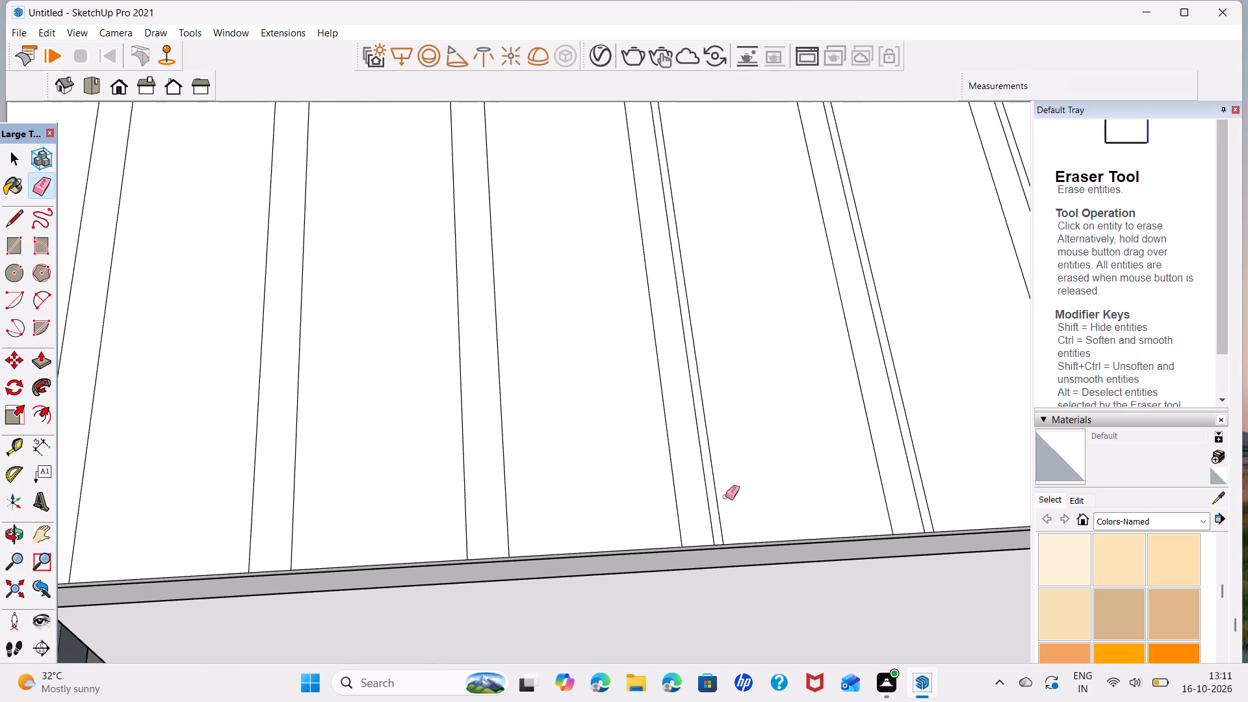
{"action": "left_click", "coordinate": [705, 485]}
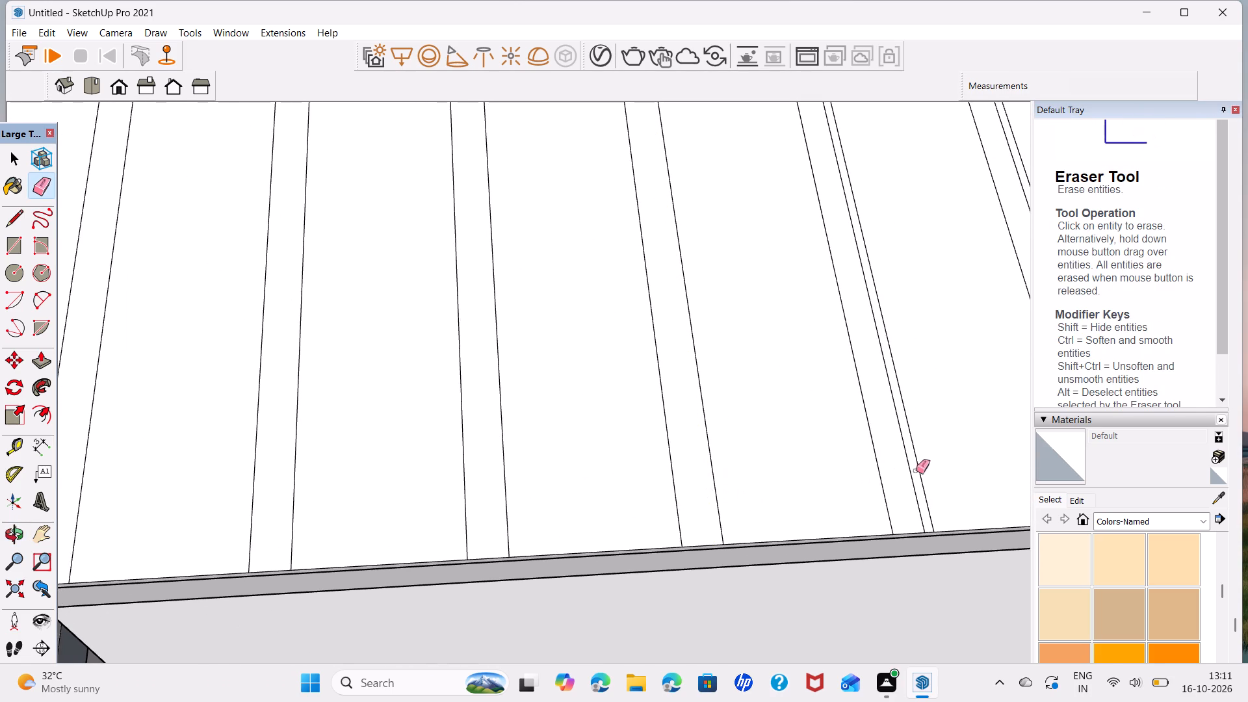
{"action": "left_click", "coordinate": [908, 467]}
Clear the inner sheet line from another four uncleaned 2" strips, continuing toward the uncleaned end.
{"action": "middle_click_drag", "start_coordinate": [918, 474], "coordinate": [465, 510], "text": "shift"}
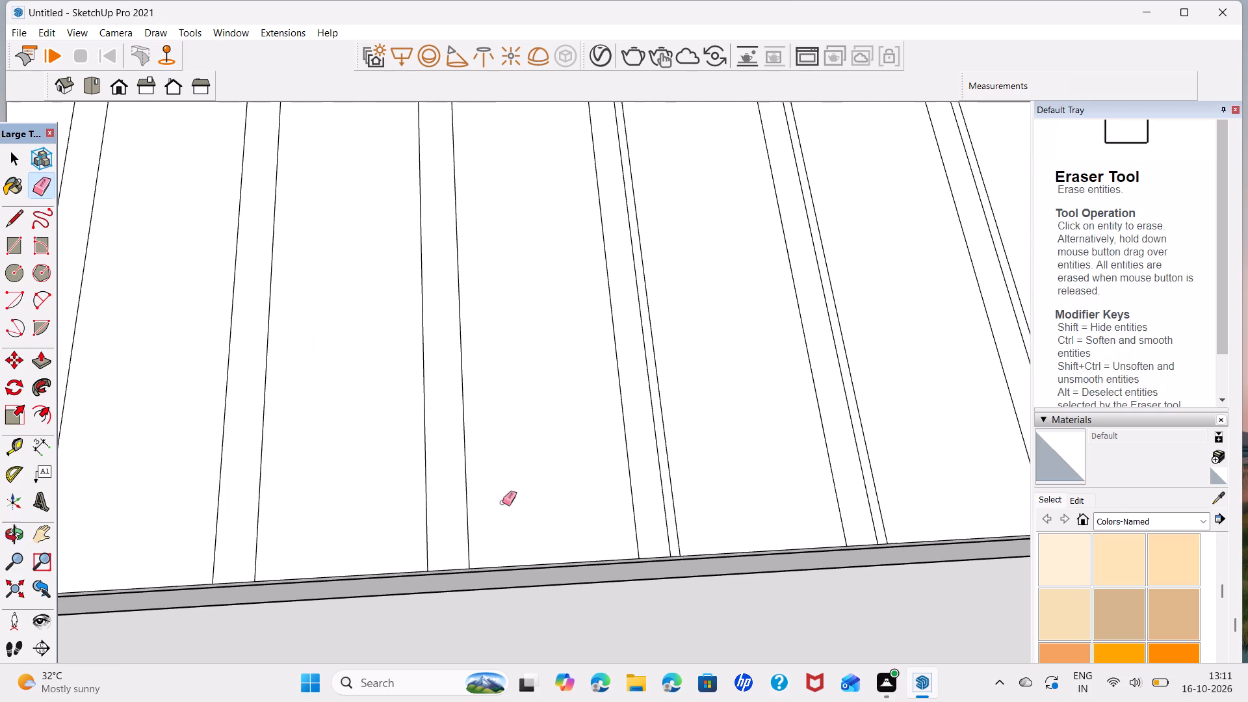
{"action": "left_click", "coordinate": [663, 493]}
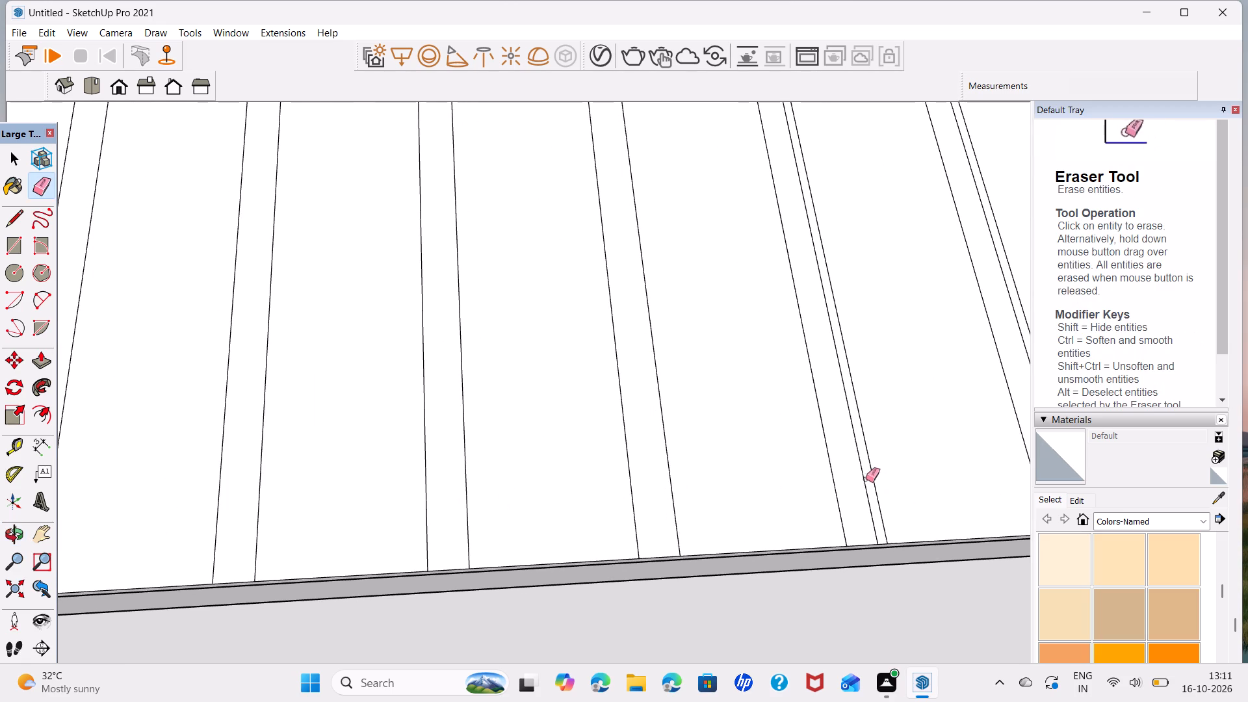
{"action": "left_click", "coordinate": [864, 478]}
{"action": "middle_click_drag", "start_coordinate": [892, 473], "coordinate": [614, 495], "text": "shift"}
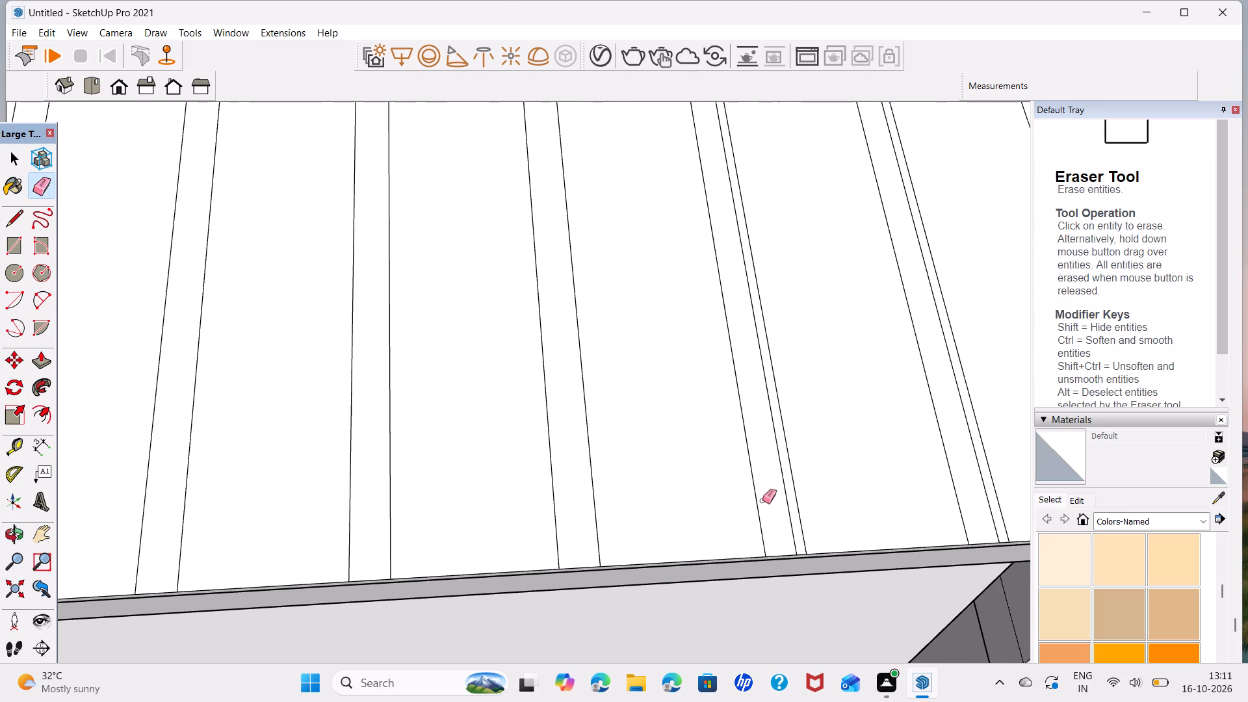
{"action": "left_click", "coordinate": [790, 519]}
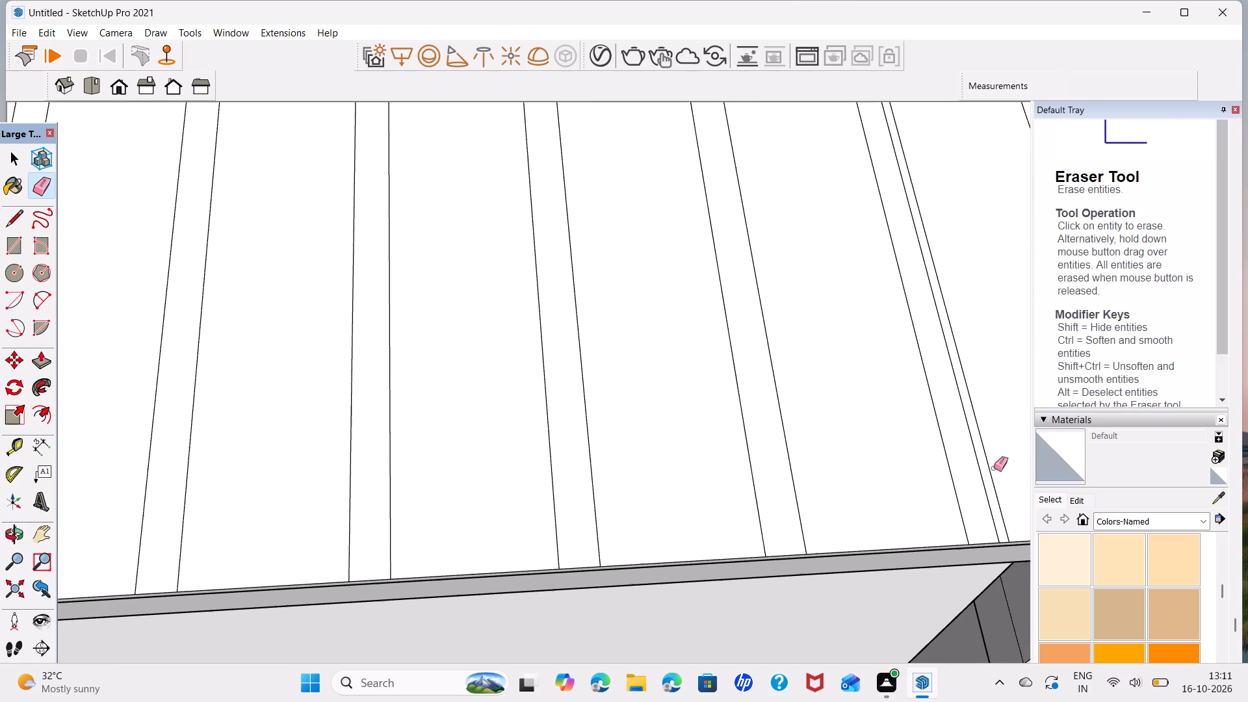
{"action": "left_click", "coordinate": [981, 467]}
Erase the original sheet line running inside each of the next five 2" strips on the slope.
{"action": "middle_click_drag", "start_coordinate": [981, 467], "coordinate": [296, 518], "text": "shift"}
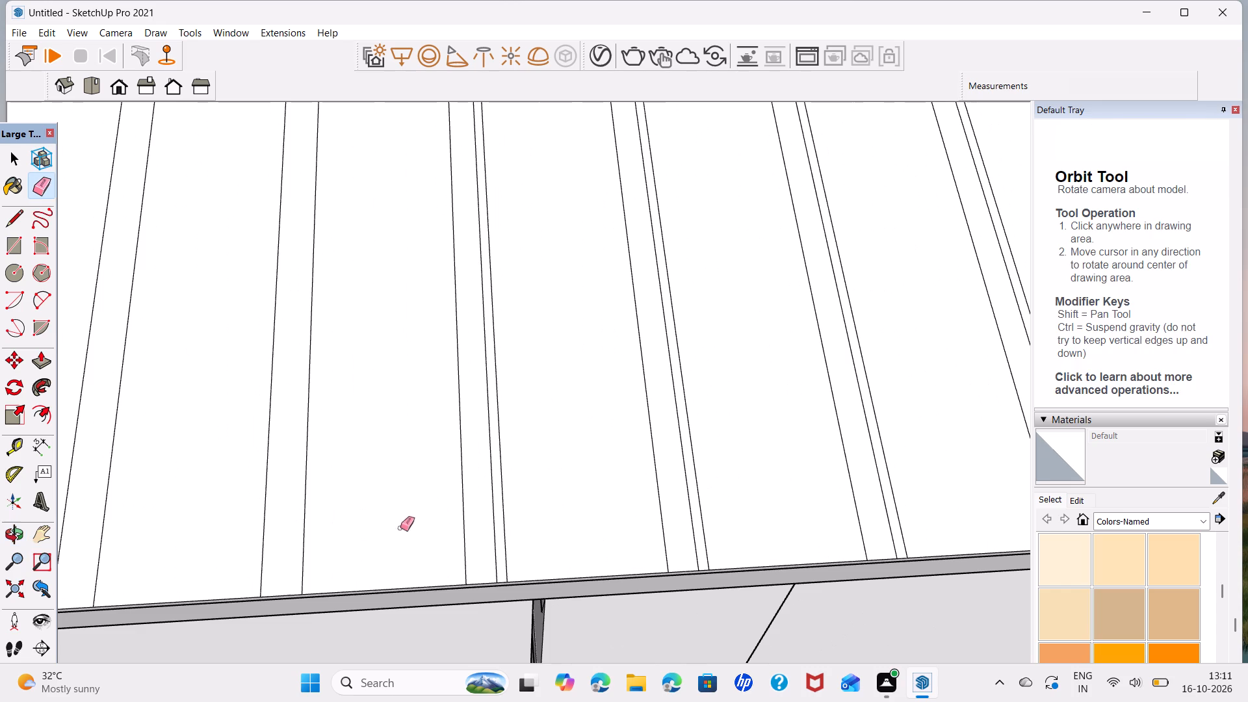
{"action": "left_click", "coordinate": [494, 522]}
{"action": "left_click", "coordinate": [692, 521]}
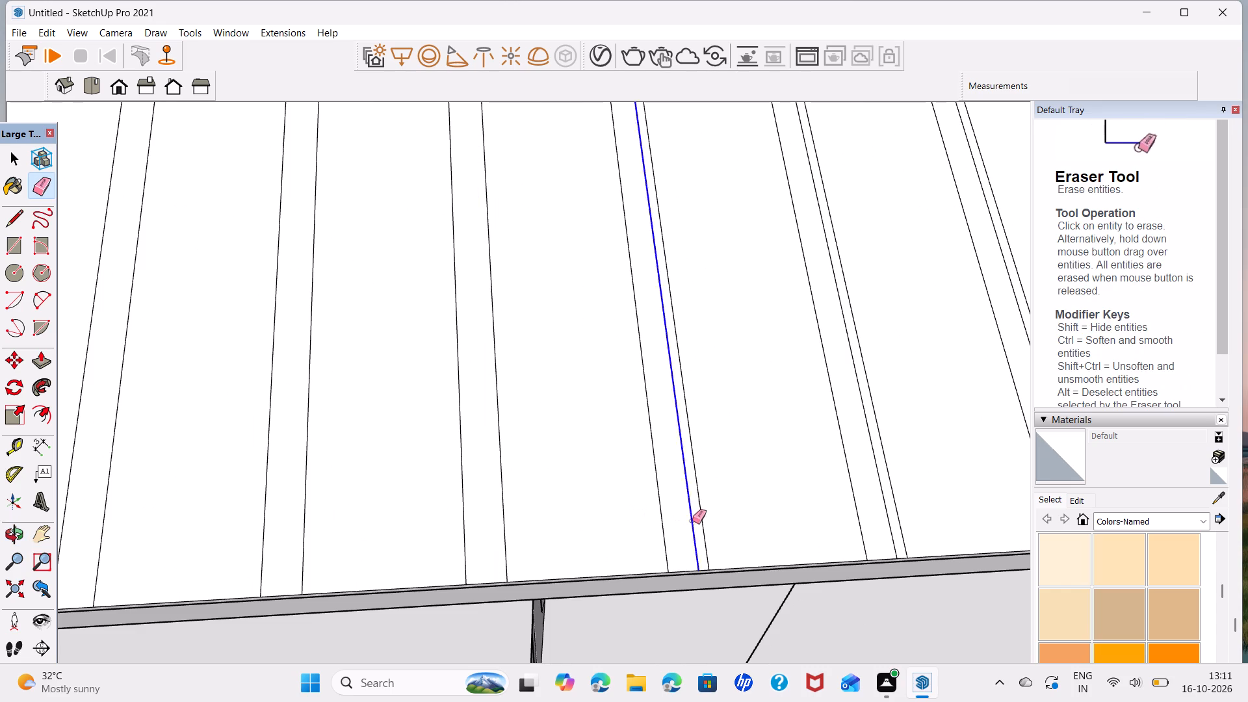
{"action": "left_click", "coordinate": [879, 482]}
{"action": "middle_click_drag", "start_coordinate": [880, 482], "coordinate": [536, 561], "text": "shift"}
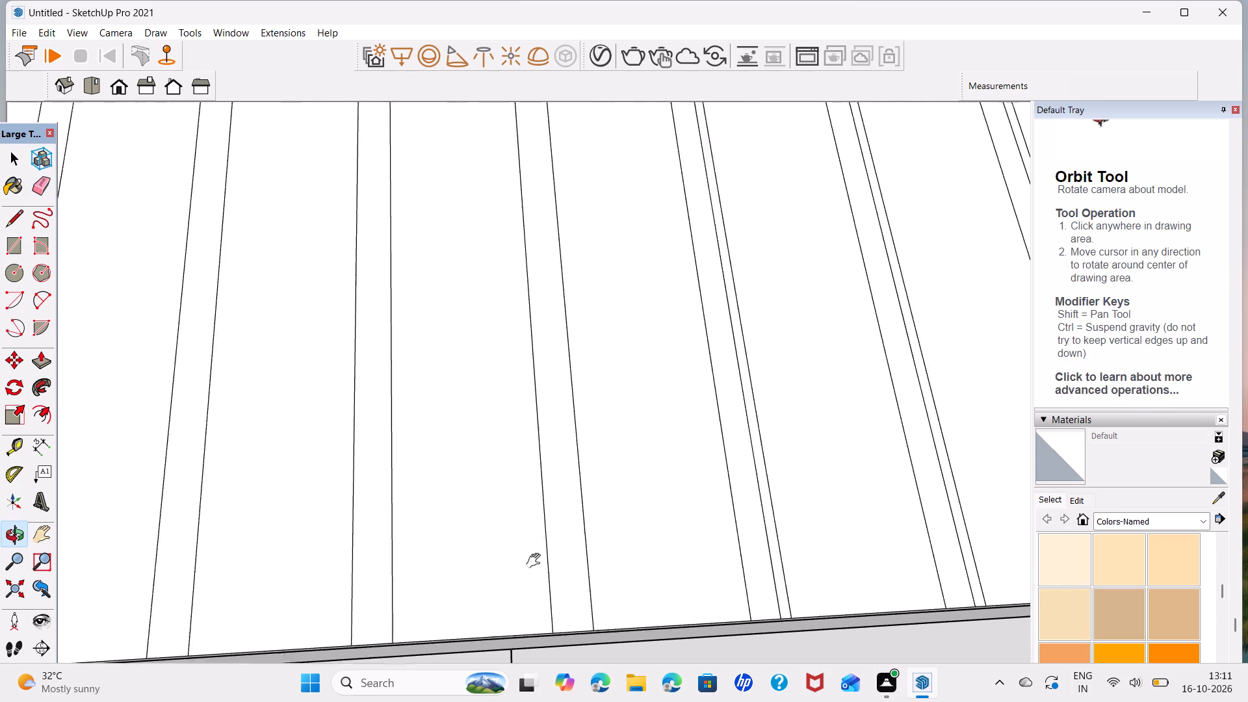
{"action": "middle_click_drag", "start_coordinate": [536, 561], "coordinate": [505, 566], "text": "shift"}
{"action": "left_click", "coordinate": [699, 588]}
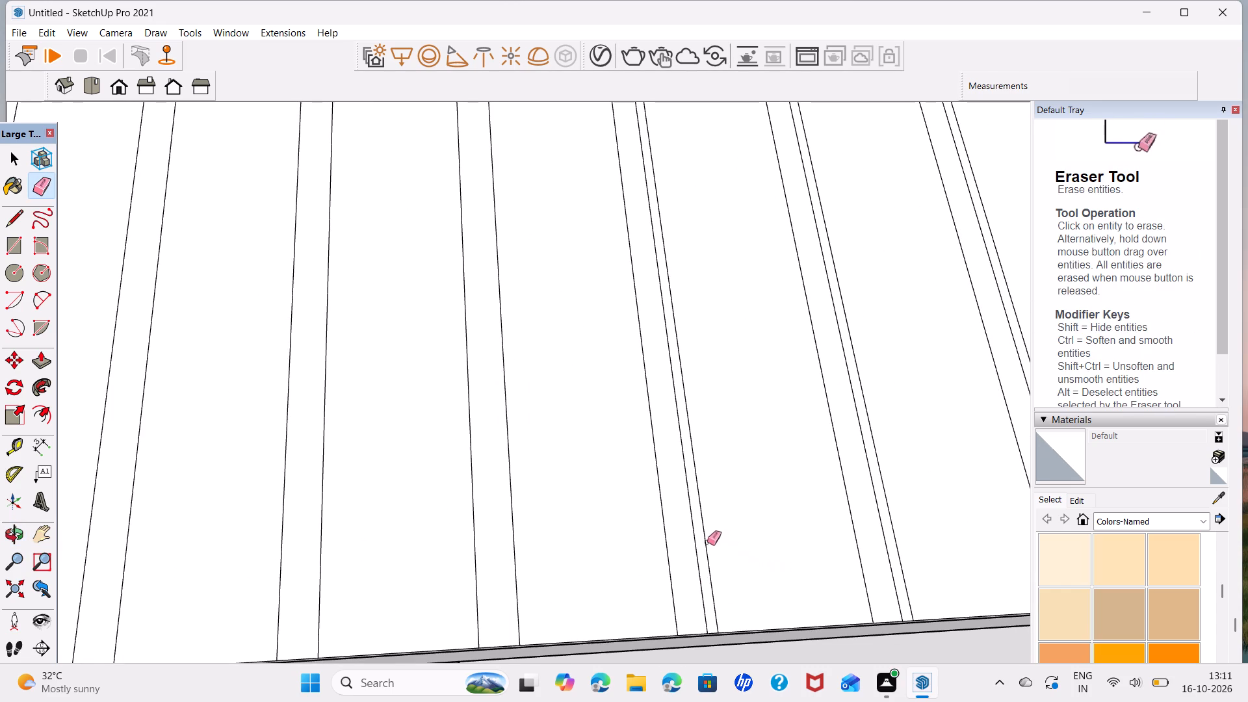
{"action": "left_click", "coordinate": [695, 530]}
{"action": "left_click", "coordinate": [895, 581]}
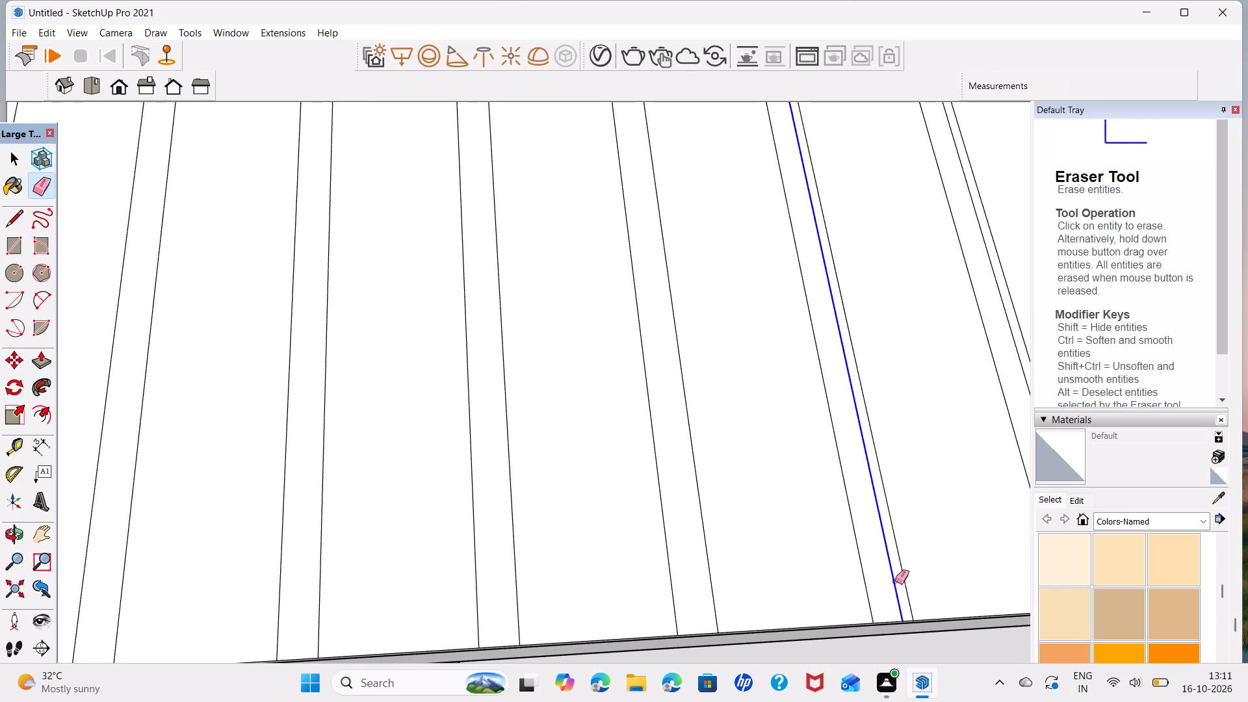
Remove the inner sheet line beside the edge of each of the next four uncleaned 2" strips.
{"action": "middle_click_drag", "start_coordinate": [935, 533], "coordinate": [556, 464], "text": "shift"}
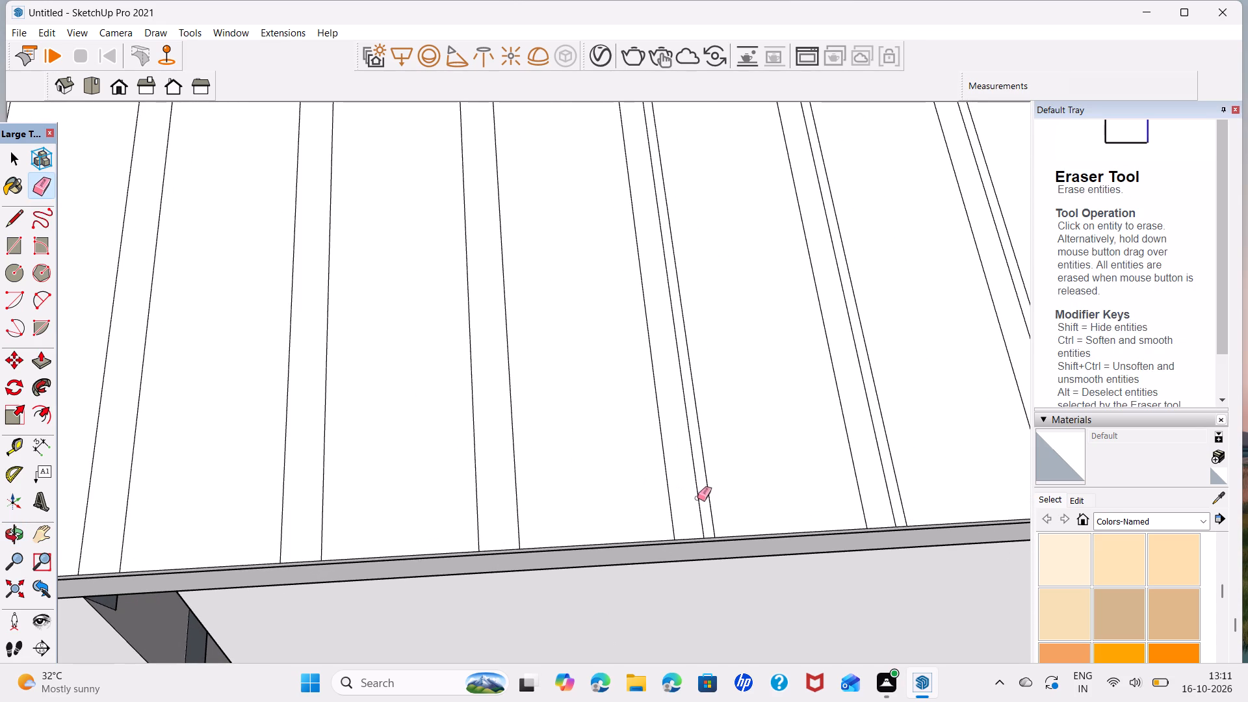
{"action": "left_click", "coordinate": [697, 498]}
{"action": "left_click", "coordinate": [882, 465]}
{"action": "middle_click_drag", "start_coordinate": [882, 465], "coordinate": [558, 466], "text": "shift"}
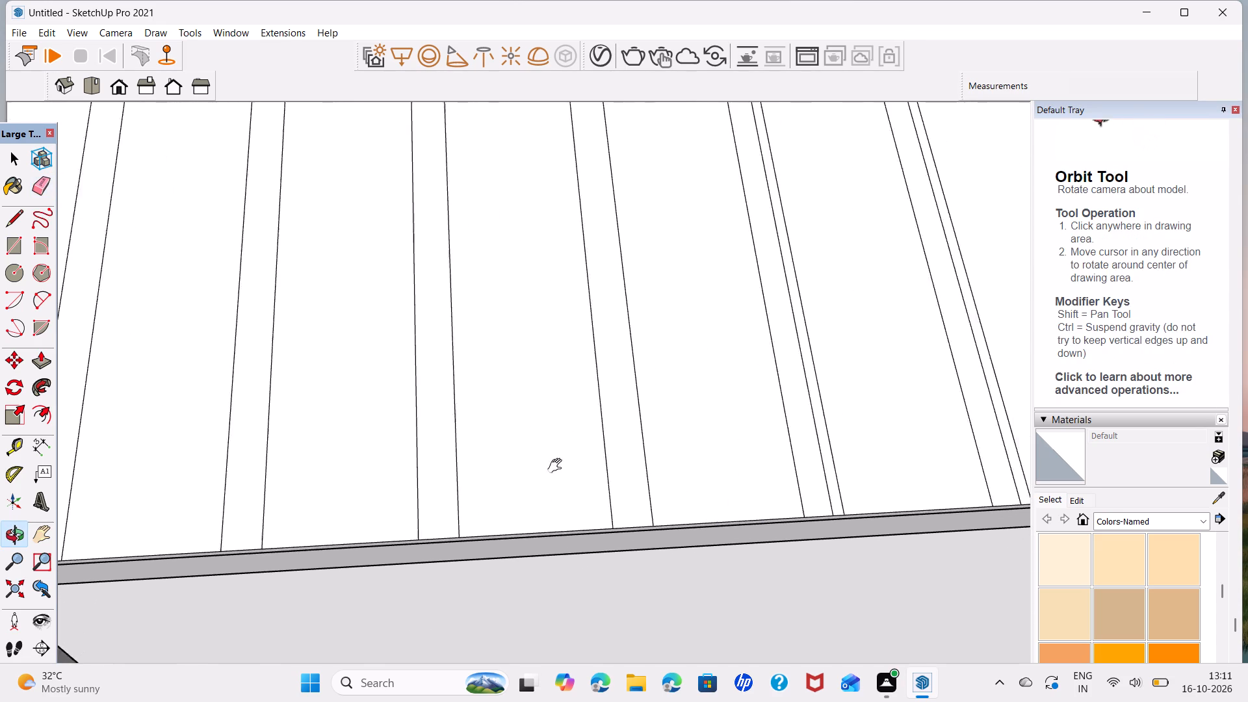
{"action": "middle_click_drag", "start_coordinate": [558, 466], "coordinate": [400, 484], "text": "shift"}
{"action": "left_click", "coordinate": [589, 465]}
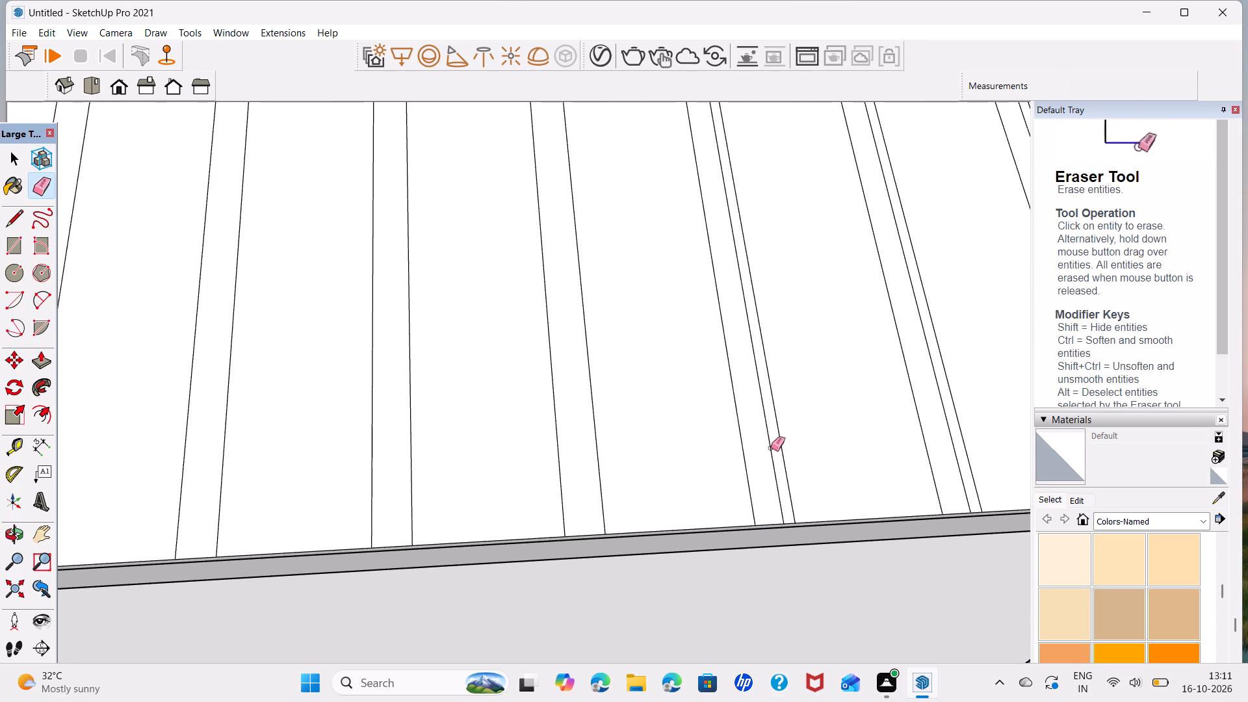
{"action": "left_click", "coordinate": [771, 448]}
{"action": "left_click", "coordinate": [960, 465]}
Examine the copied building's whole roof slope to see how far the strip clean-up has progressed.
{"action": "scroll", "coordinate": [843, 353], "scroll_direction": "down", "scroll_amount": 6}
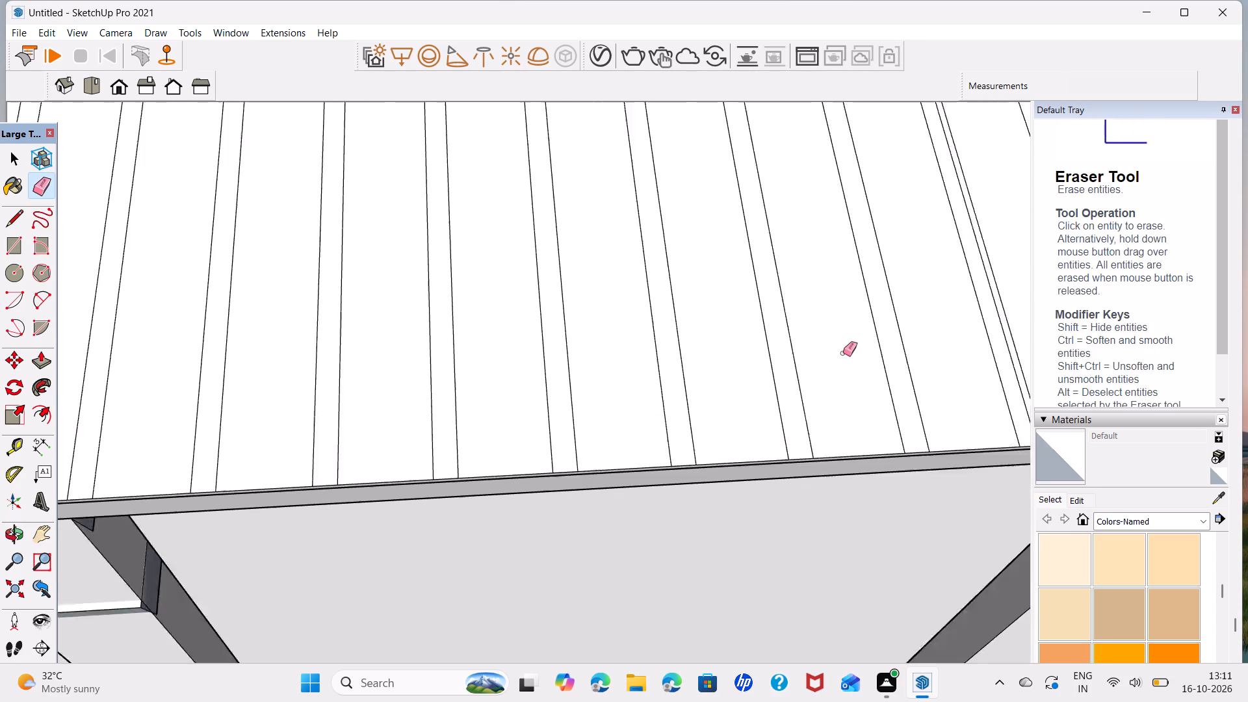
{"action": "scroll", "coordinate": [843, 353], "scroll_direction": "down", "scroll_amount": 17}
{"action": "middle_click_drag", "start_coordinate": [843, 353], "coordinate": [607, 395]}
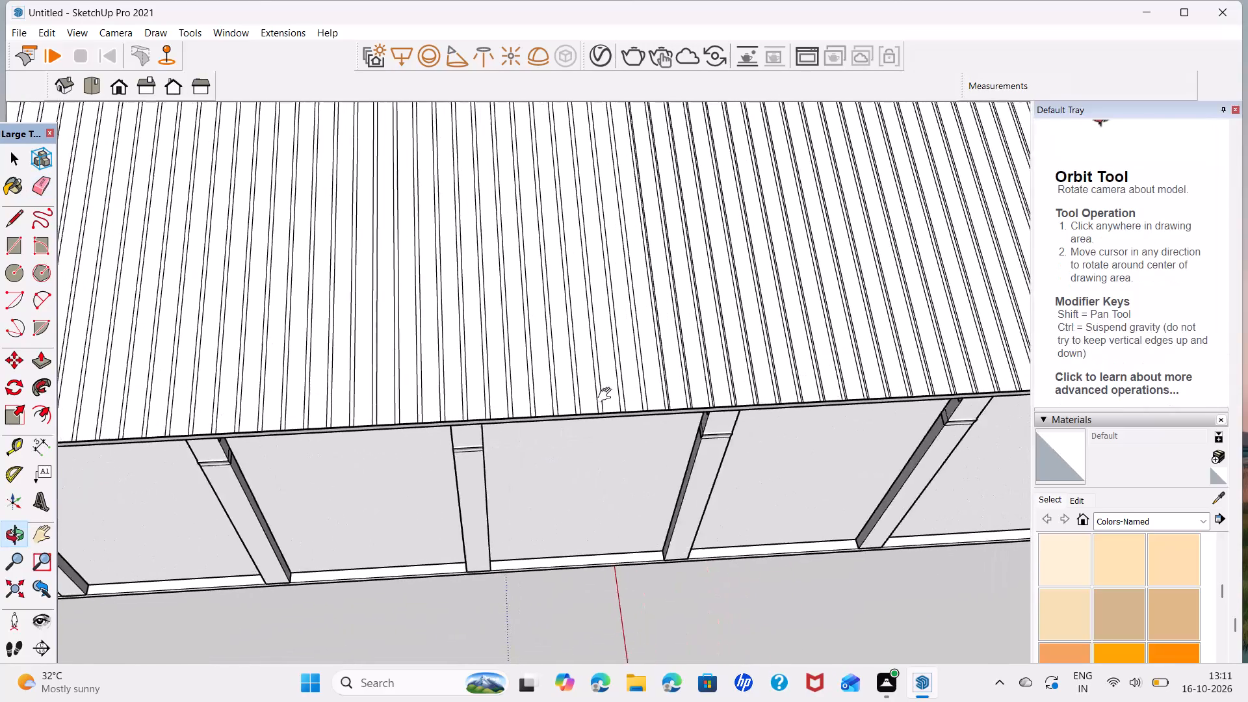
{"action": "middle_click_drag", "start_coordinate": [607, 395], "coordinate": [41, 542]}
{"action": "scroll", "coordinate": [325, 478], "scroll_direction": "down", "scroll_amount": 2}
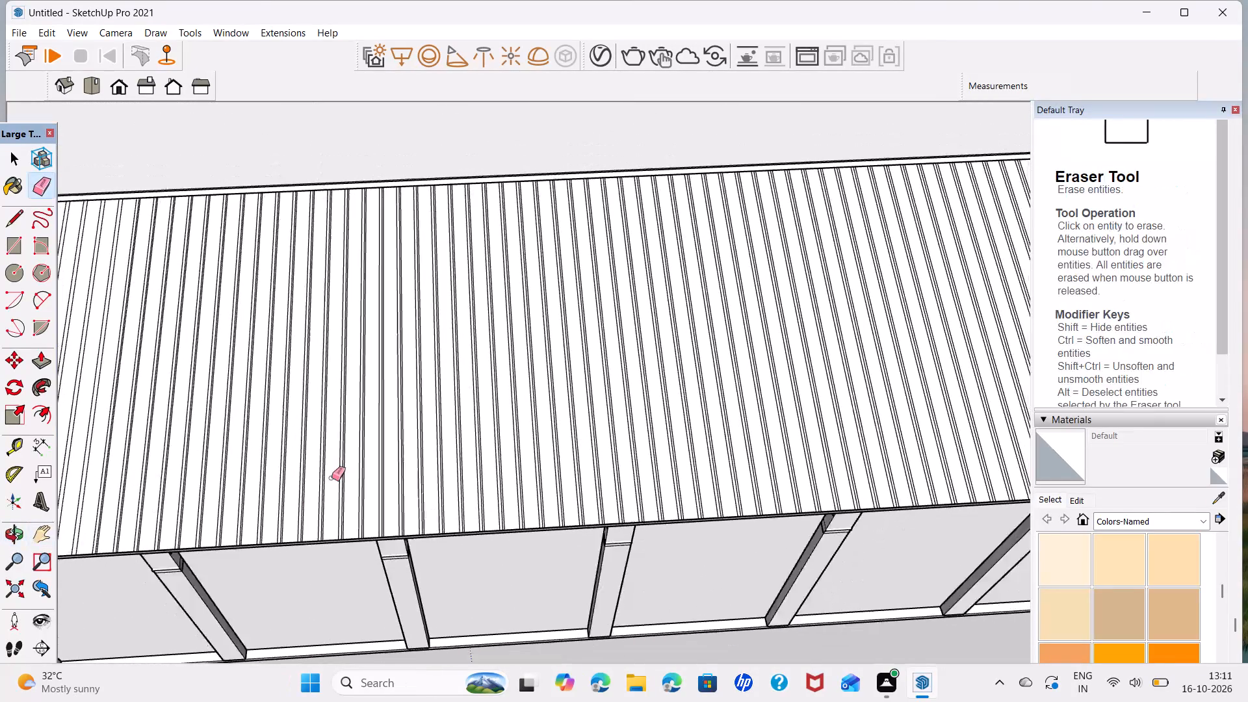
{"action": "scroll", "coordinate": [331, 478], "scroll_direction": "down", "scroll_amount": 6}
{"action": "middle_click_drag", "start_coordinate": [584, 434], "coordinate": [502, 430]}
{"action": "scroll", "coordinate": [502, 430], "scroll_direction": "down", "scroll_amount": 8}
{"action": "middle_click_drag", "start_coordinate": [445, 471], "coordinate": [611, 469]}
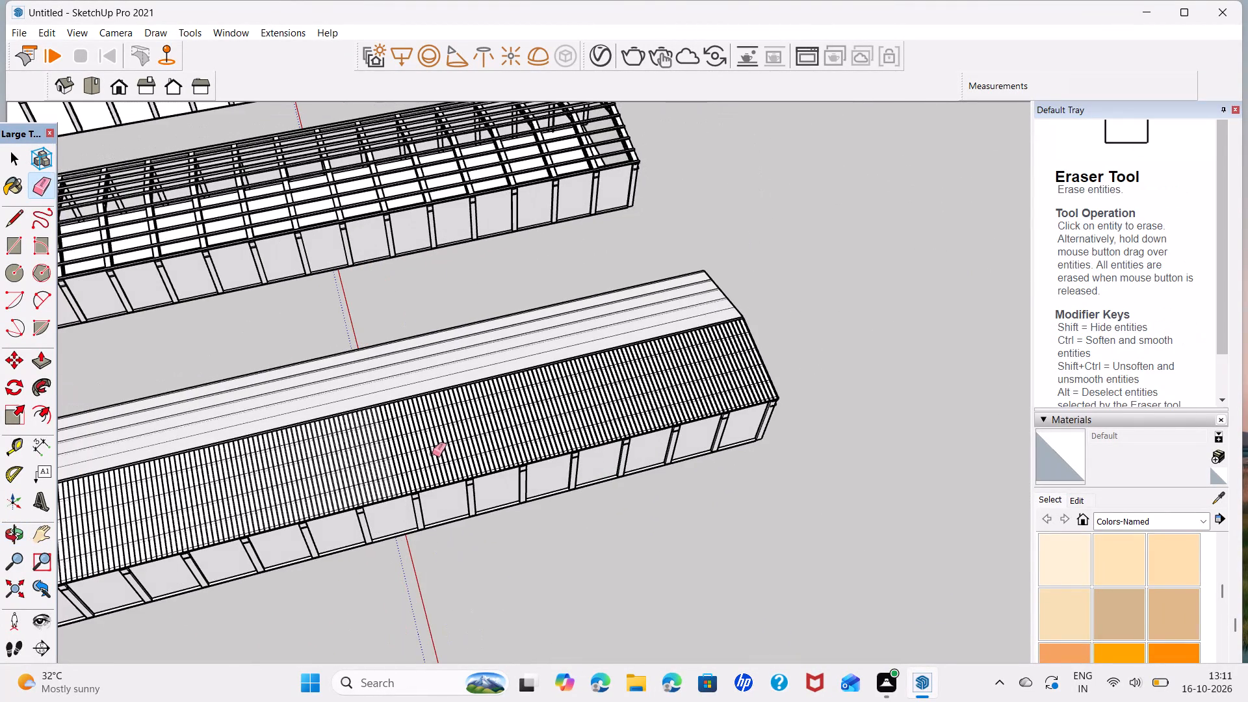
Erase the original sheet line inside the first two uncleaned 2" strips beside the already cleaned stretch.
{"action": "scroll", "coordinate": [363, 458], "scroll_direction": "up", "scroll_amount": 15}
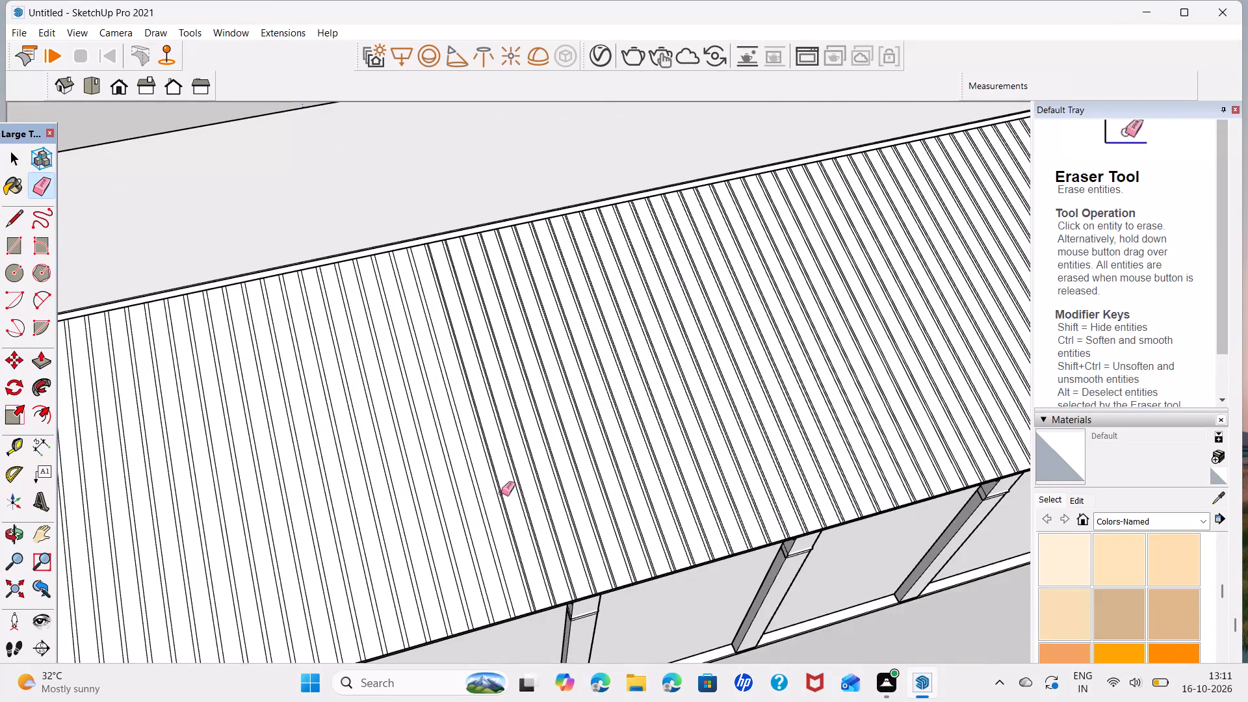
{"action": "scroll", "coordinate": [510, 495], "scroll_direction": "up", "scroll_amount": 13}
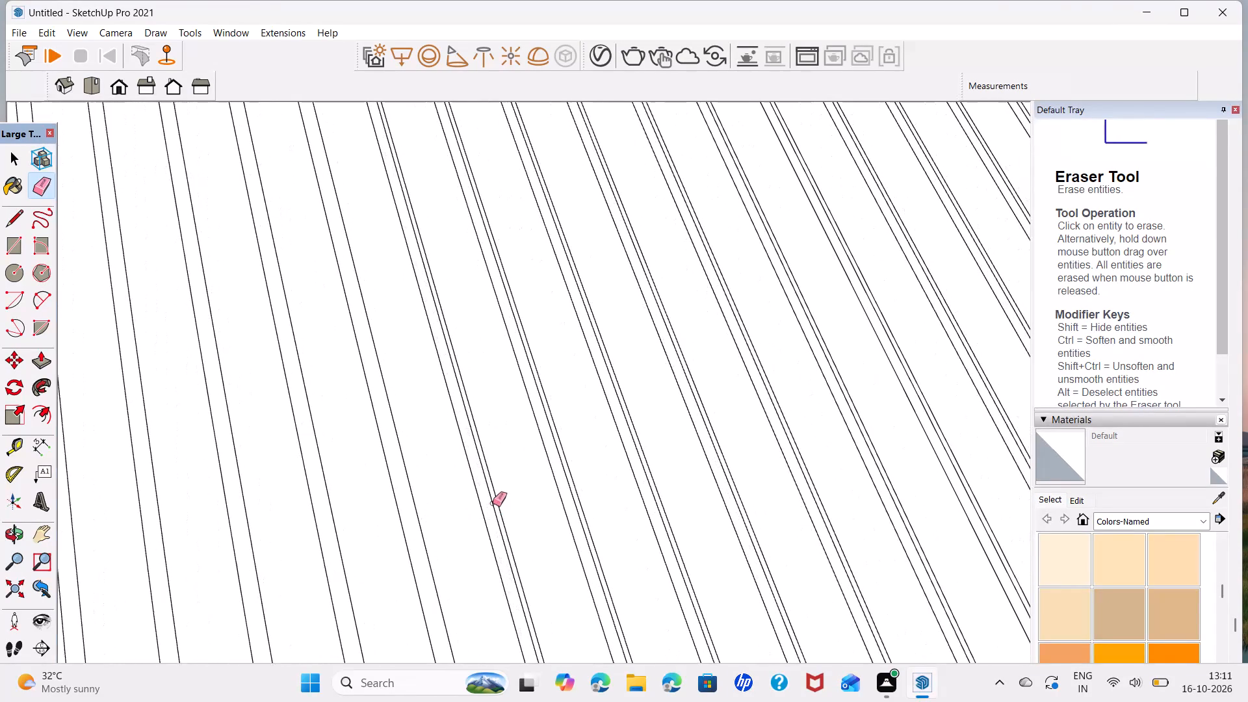
{"action": "left_click", "coordinate": [493, 503]}
{"action": "left_click", "coordinate": [580, 511]}
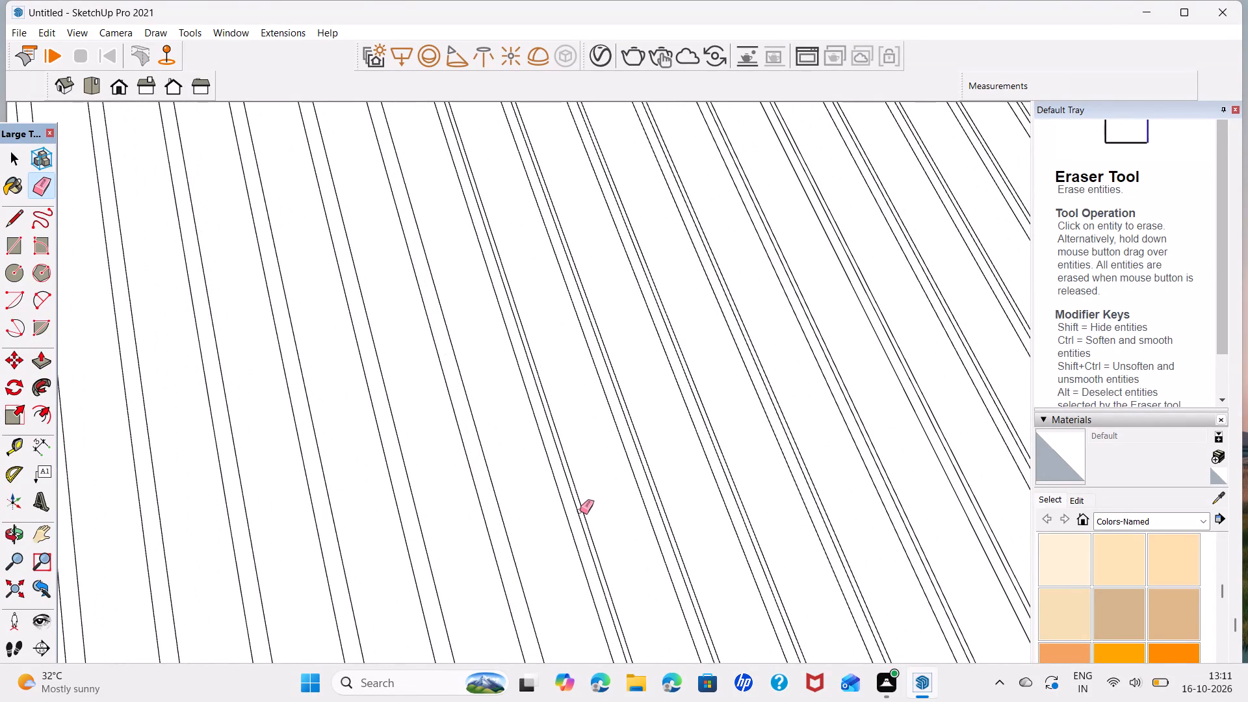